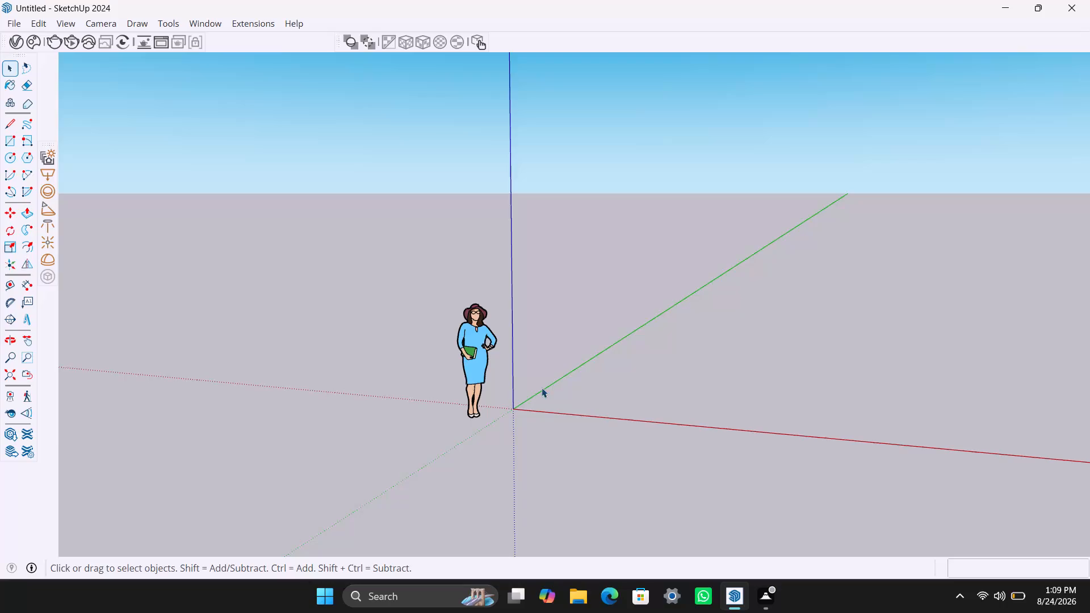
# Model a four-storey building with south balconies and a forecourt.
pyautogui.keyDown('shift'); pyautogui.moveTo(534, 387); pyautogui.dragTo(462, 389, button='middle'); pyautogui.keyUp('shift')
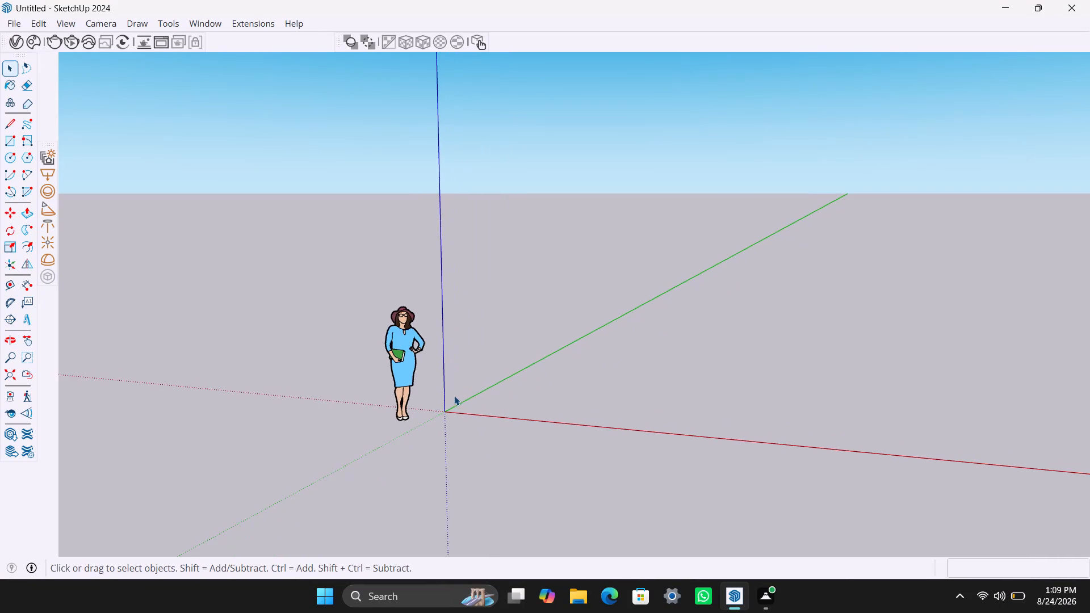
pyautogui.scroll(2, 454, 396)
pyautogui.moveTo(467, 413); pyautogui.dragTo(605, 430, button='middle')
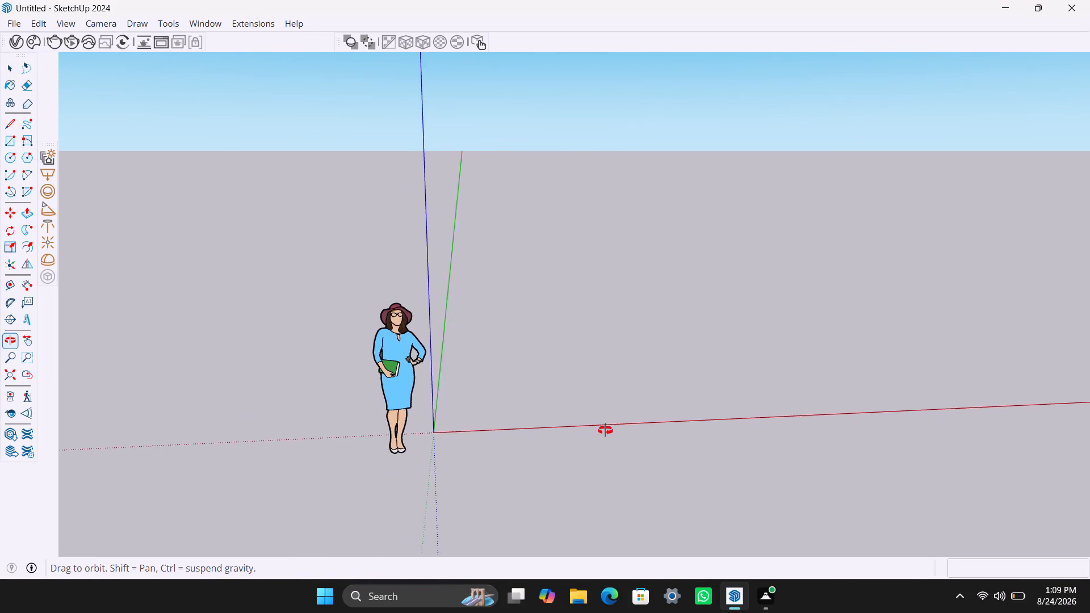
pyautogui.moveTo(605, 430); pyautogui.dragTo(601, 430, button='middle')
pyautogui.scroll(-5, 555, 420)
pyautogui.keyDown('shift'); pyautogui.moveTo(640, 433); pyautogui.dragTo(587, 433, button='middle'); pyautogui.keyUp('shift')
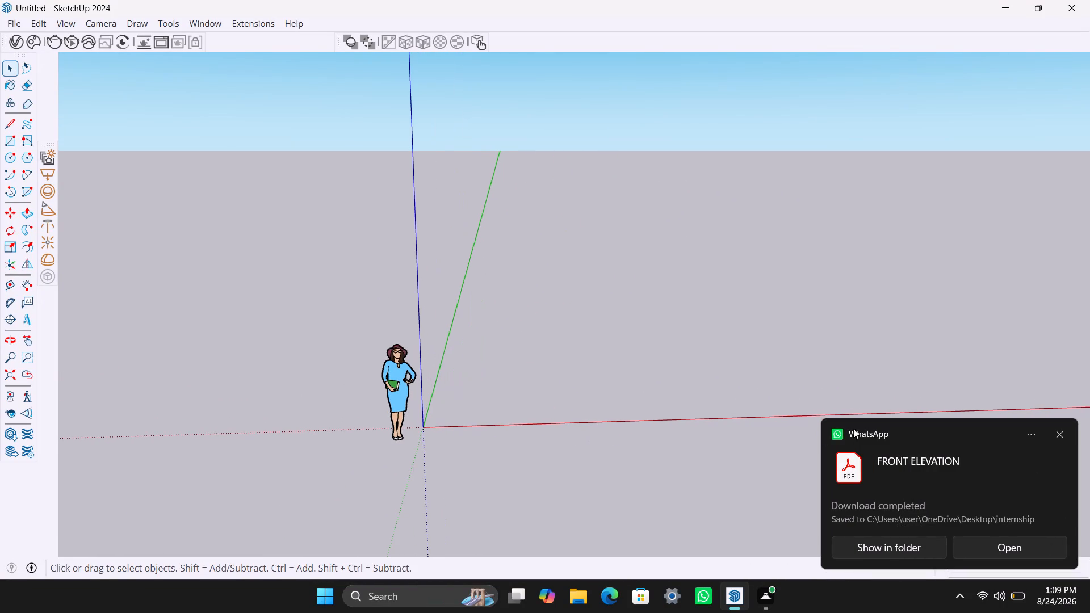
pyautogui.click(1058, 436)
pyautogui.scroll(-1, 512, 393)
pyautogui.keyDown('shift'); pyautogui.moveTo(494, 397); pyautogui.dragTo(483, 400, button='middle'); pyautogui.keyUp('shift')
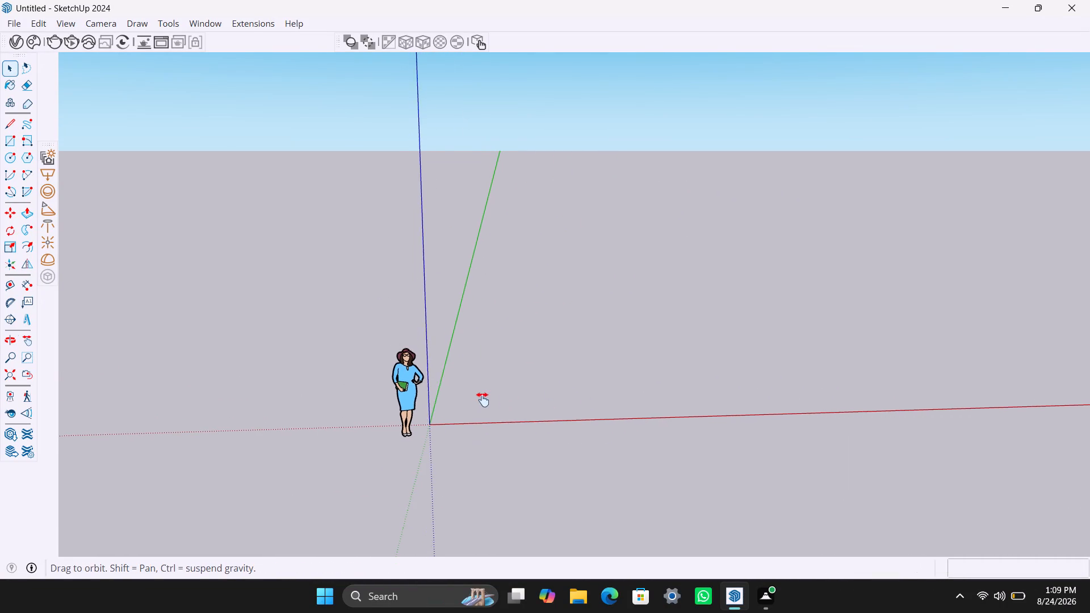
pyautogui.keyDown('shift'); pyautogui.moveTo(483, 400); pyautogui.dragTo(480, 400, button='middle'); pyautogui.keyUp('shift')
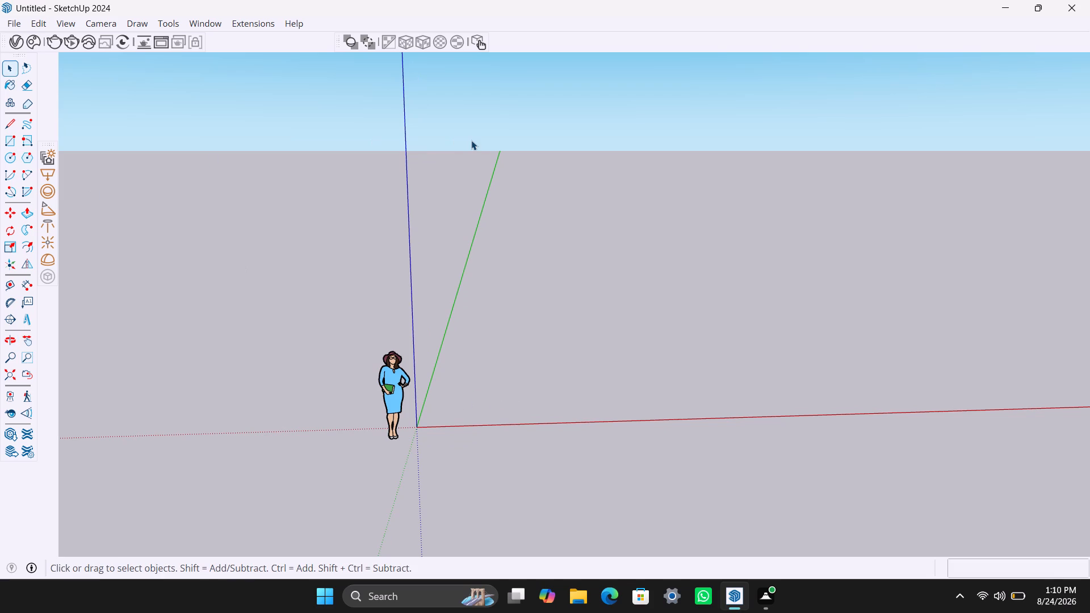
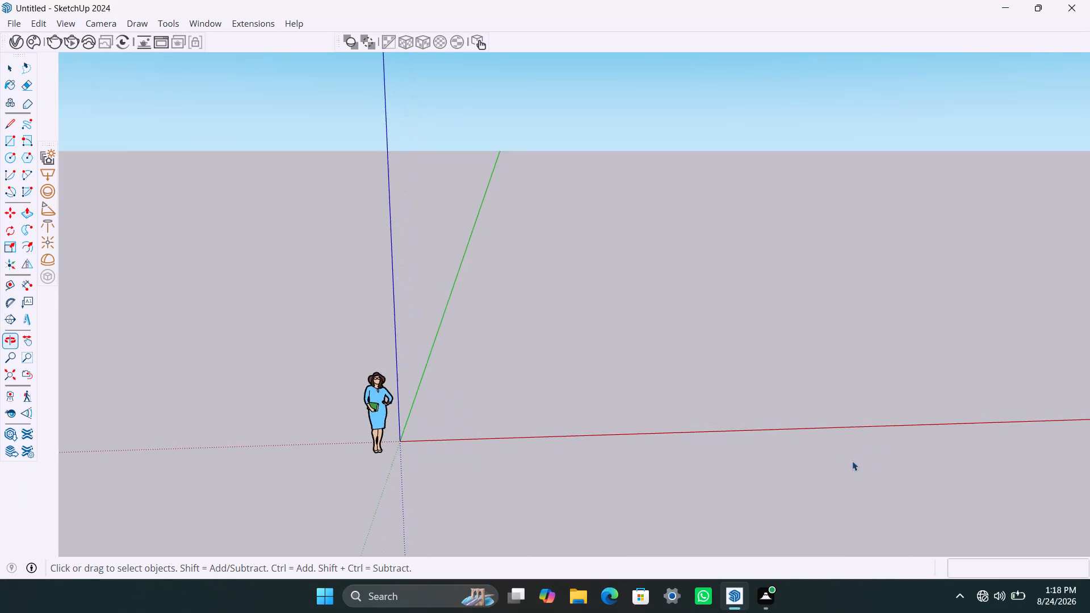
# Start a line beside the origin, parallel to the red axis, with consecutive segments of 1'1.5", 4.5" and 3'.
pyautogui.scroll(-1, 853, 461)
pyautogui.moveTo(852, 461); pyautogui.dragTo(826, 467, button='middle')
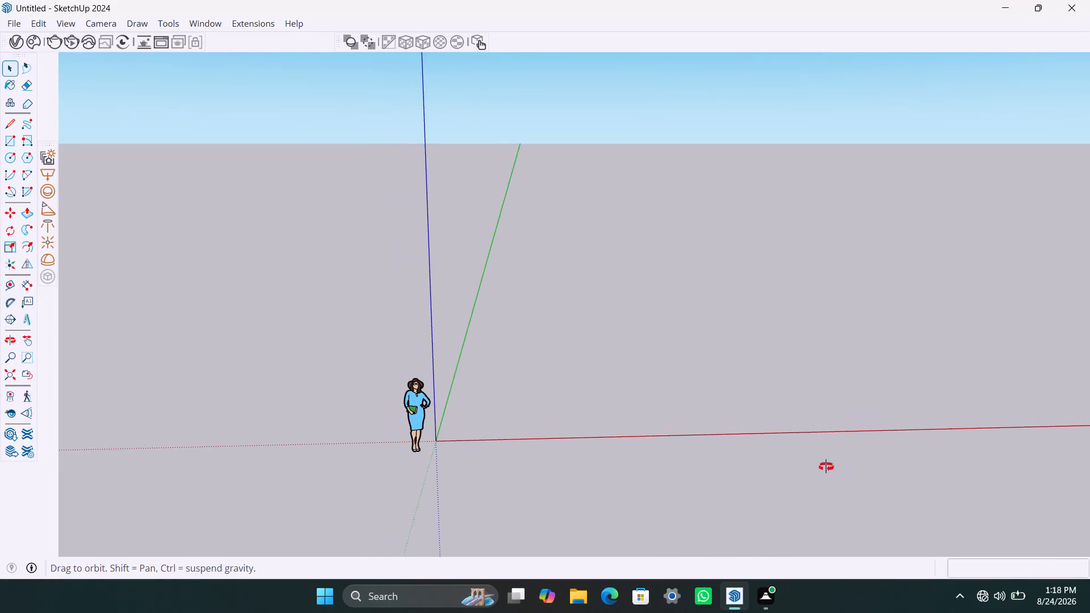
pyautogui.moveTo(826, 467); pyautogui.dragTo(801, 461, button='middle')
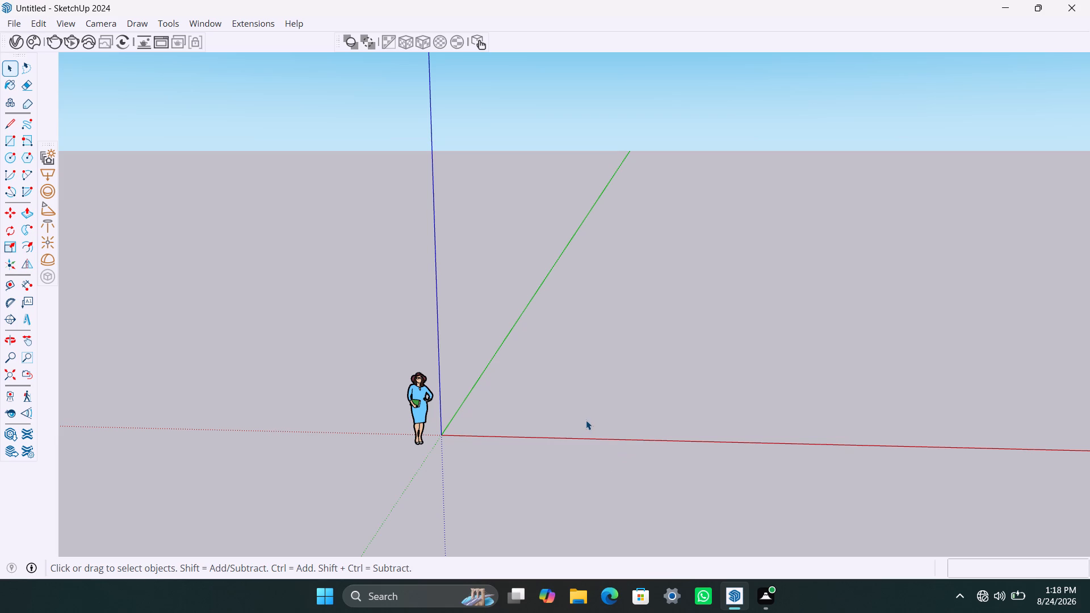
pyautogui.press('l')
pyautogui.click(528, 426)
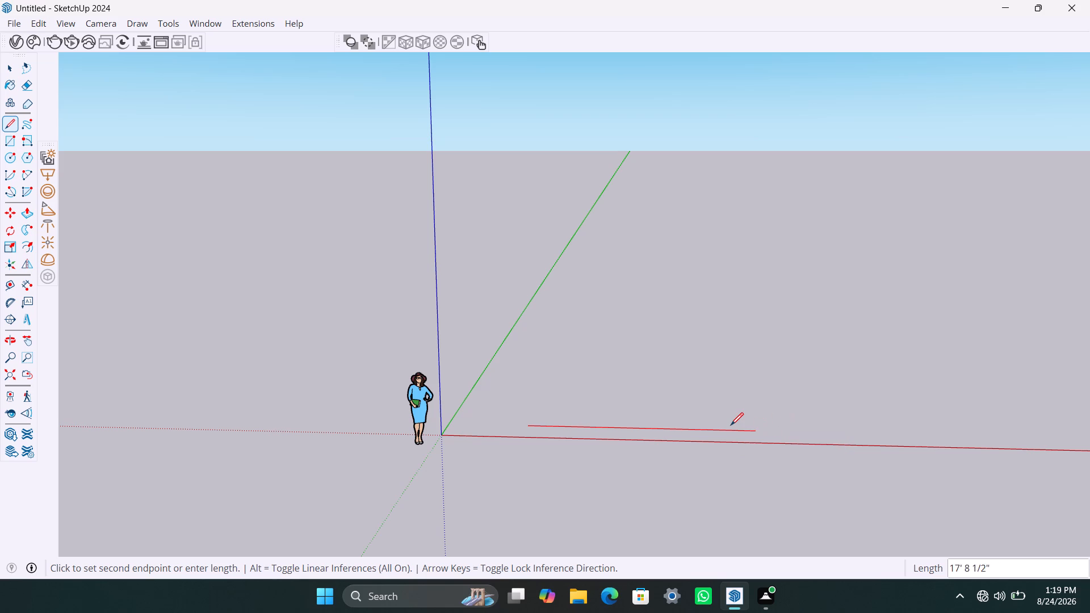
pyautogui.press('1')
pyautogui.write("'1.5")
pyautogui.hotkey('shift', '"')
pyautogui.press('Return')
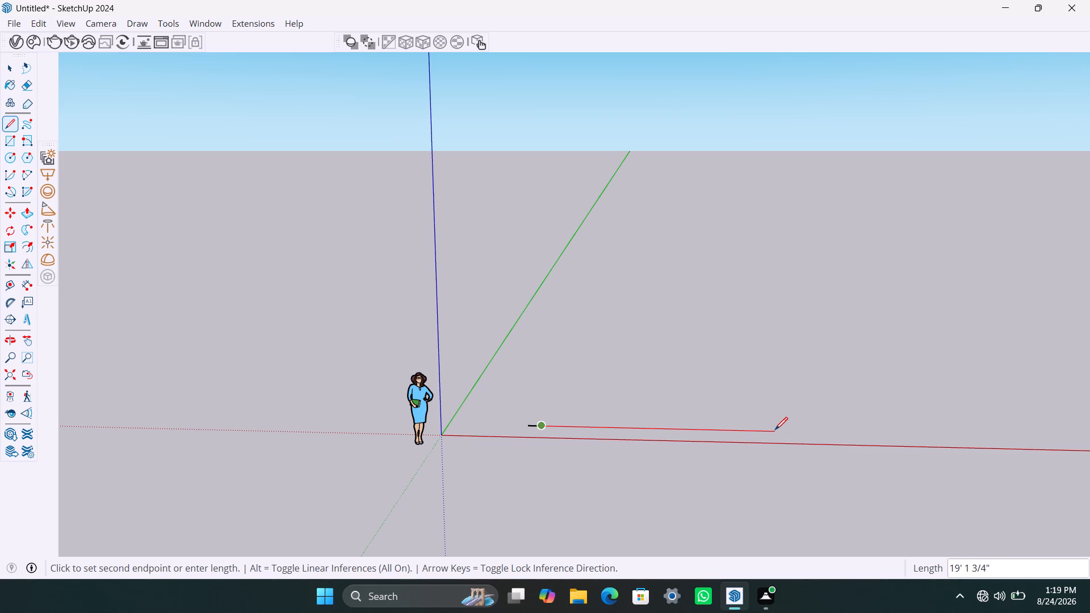
pyautogui.write('4.5"')
pyautogui.press('Return')
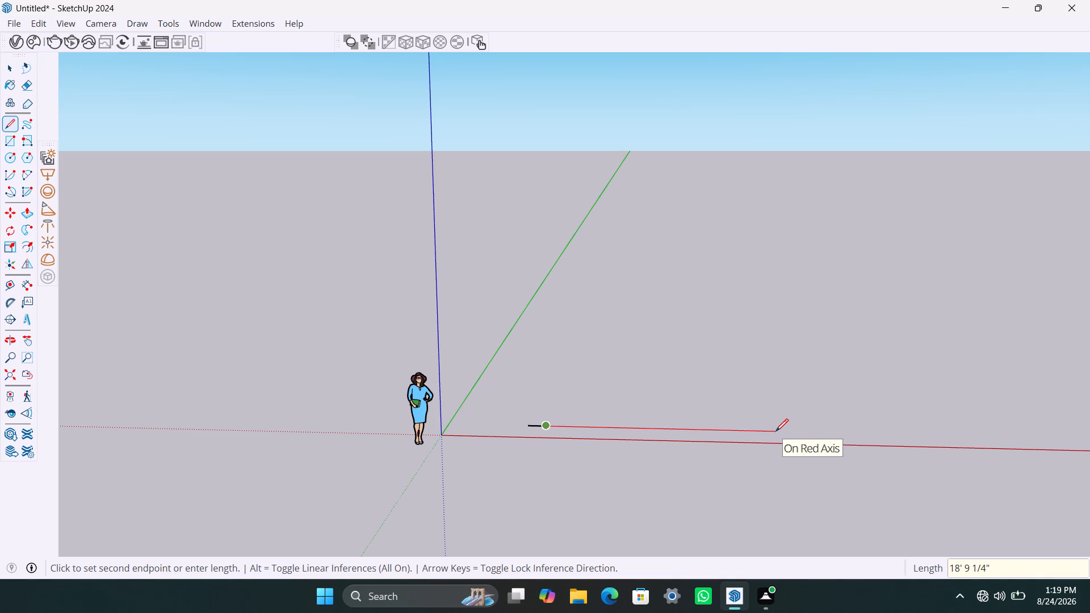
pyautogui.write("3'")
pyautogui.press('Return')
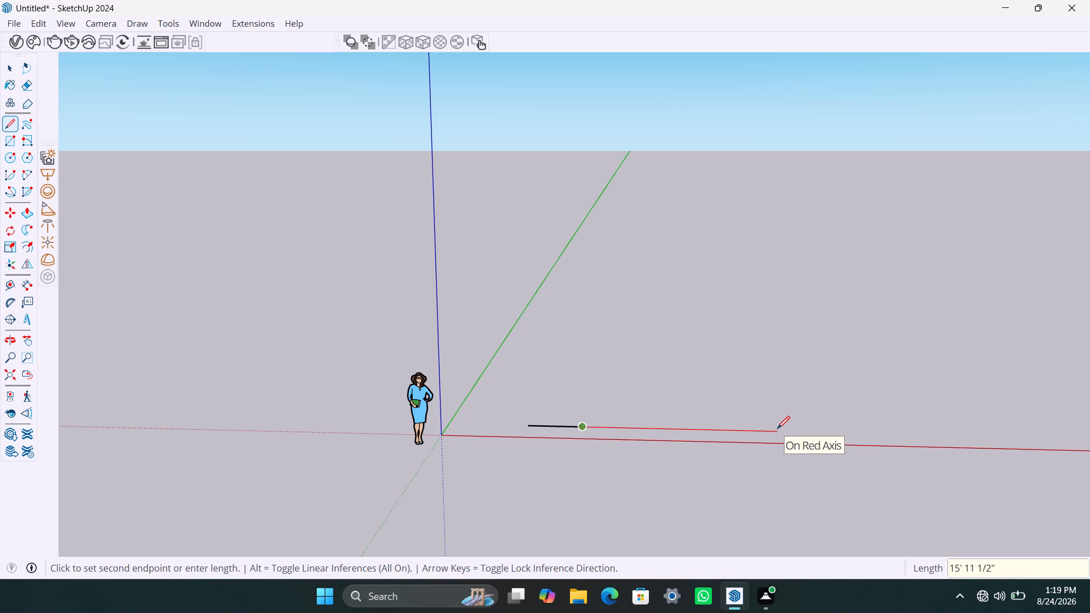
# Continue the line along the red axis with segments of 4.5", 4'10.5", 4.5" and 15'7.5".
pyautogui.write('4.5"')
pyautogui.press('Return')
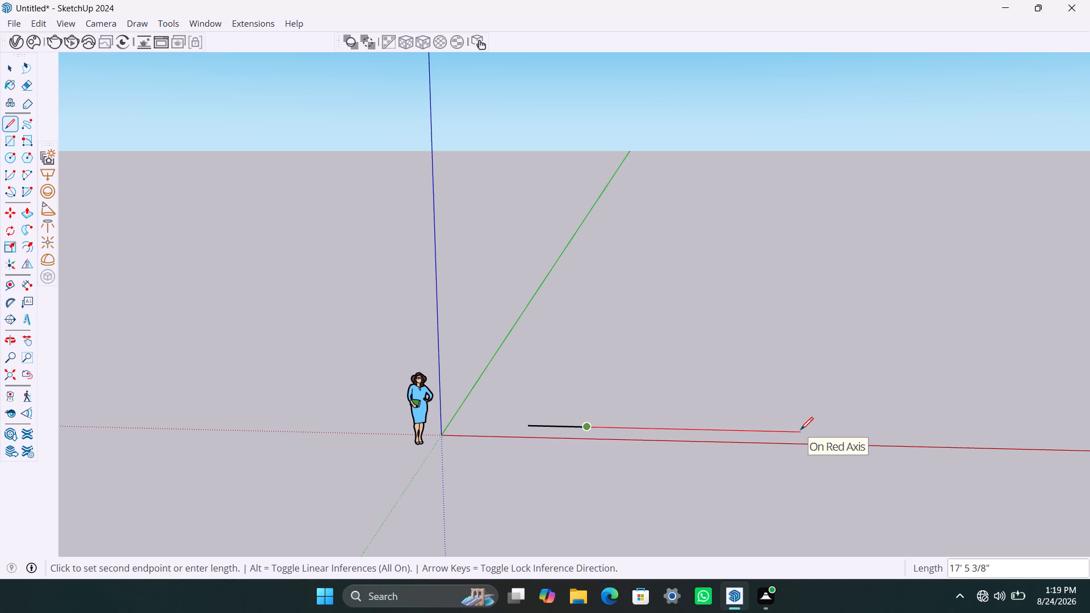
pyautogui.write('4\'10.5"')
pyautogui.press('Return')
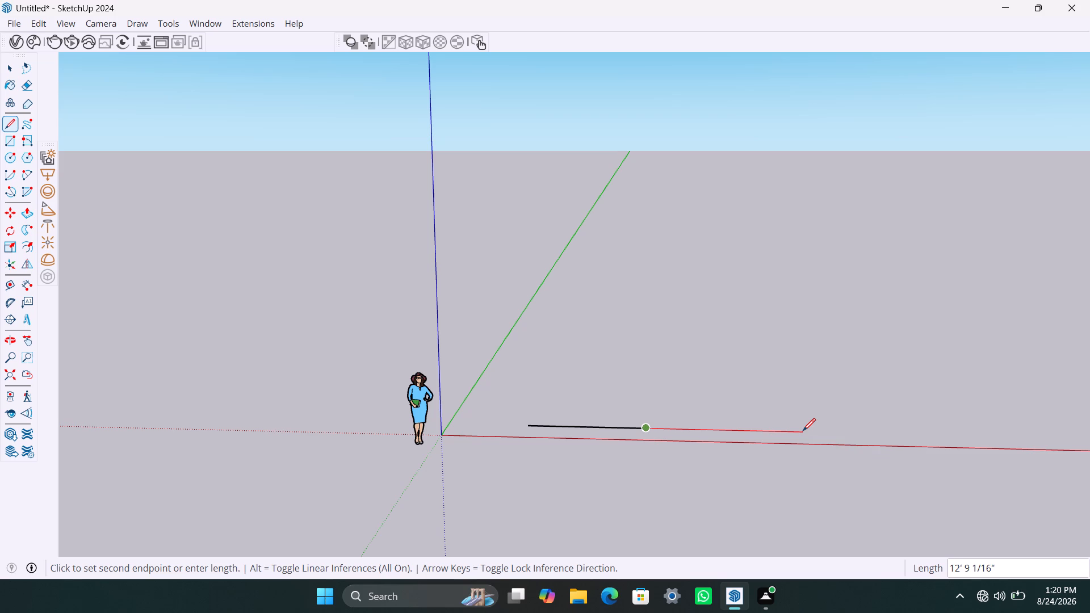
pyautogui.write('4.5"')
pyautogui.press('Return')
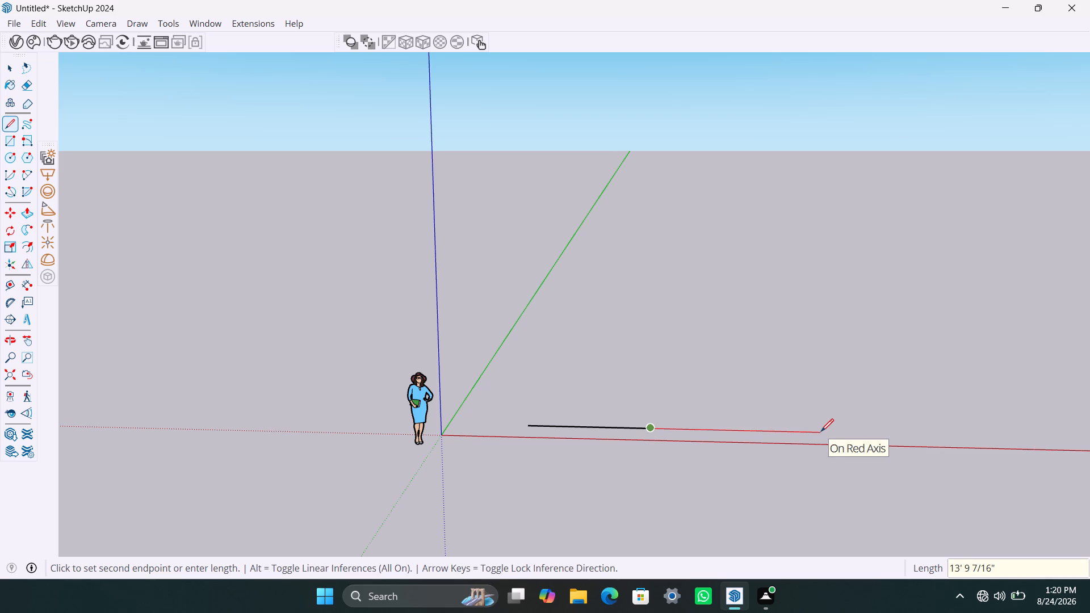
pyautogui.write("15'")
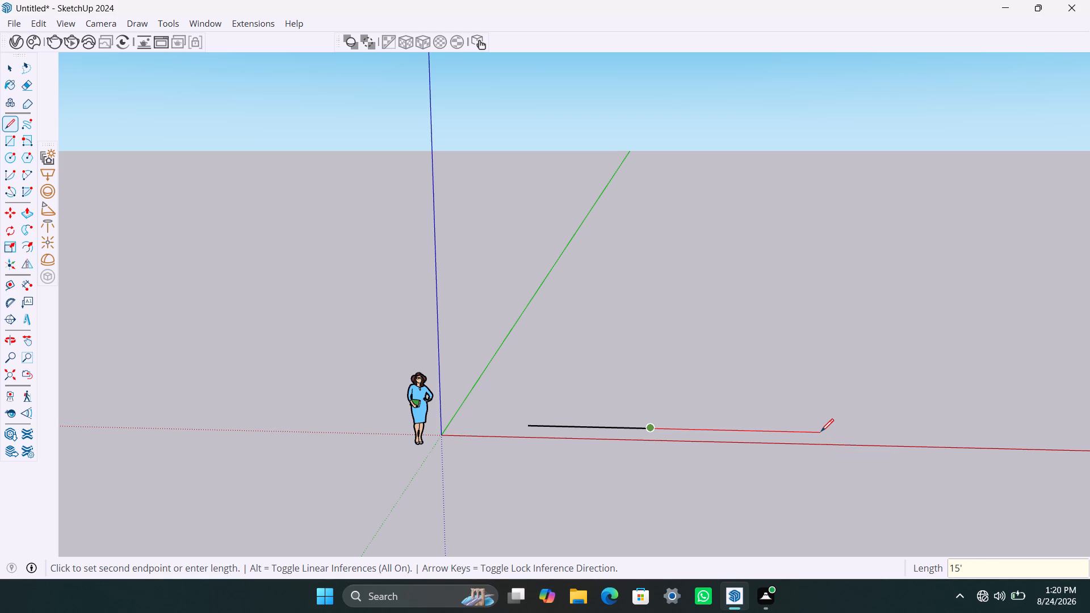
pyautogui.write('7.5"')
pyautogui.press('Return')
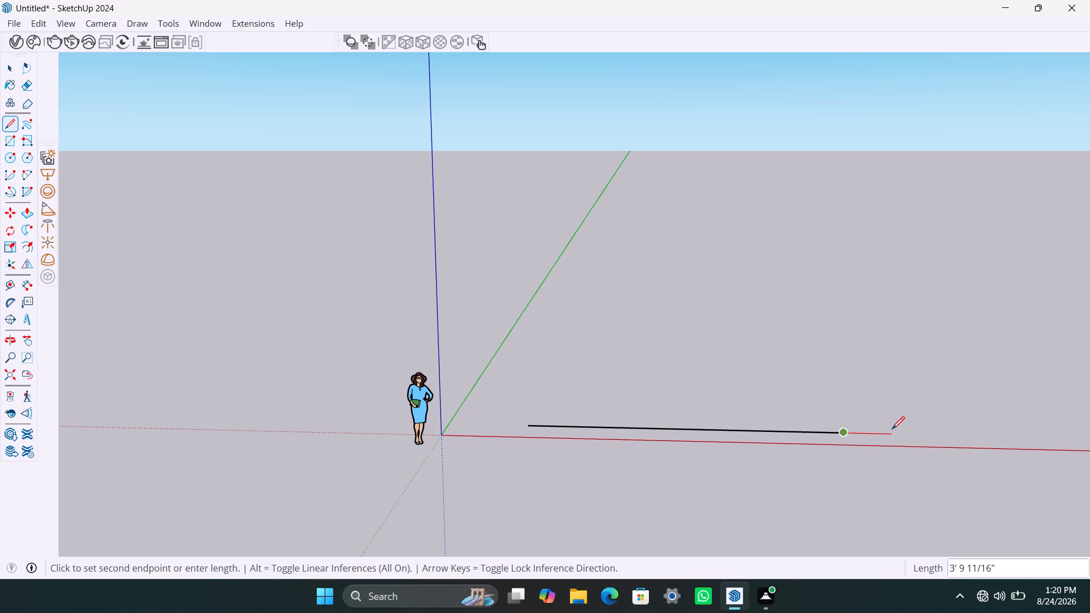
# Finish the line along the red axis with segments of 3'6" and 9".
pyautogui.press('3')
pyautogui.press("'")
pyautogui.press('6')
pyautogui.hotkey('shift', '"')
pyautogui.press('Return')
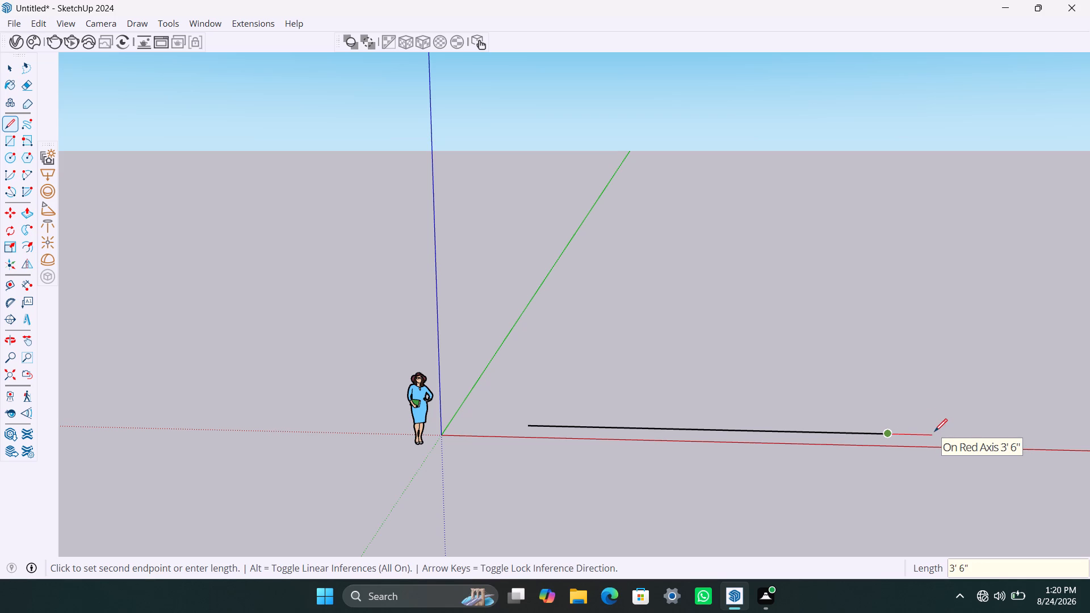
pyautogui.press('9')
pyautogui.hotkey('shift', '"')
pyautogui.press('Return')
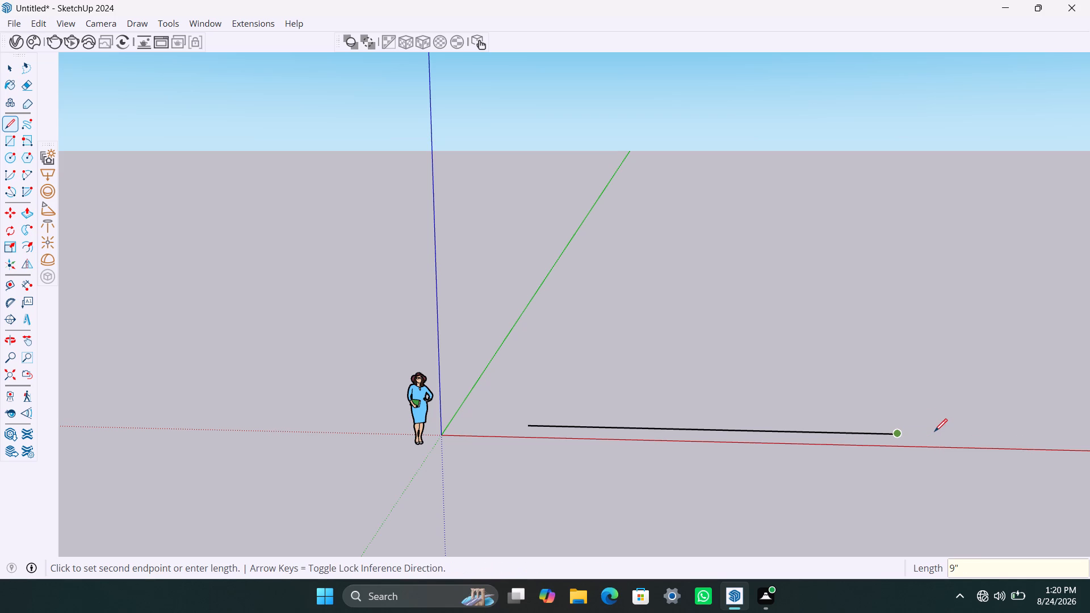
pyautogui.press('space')
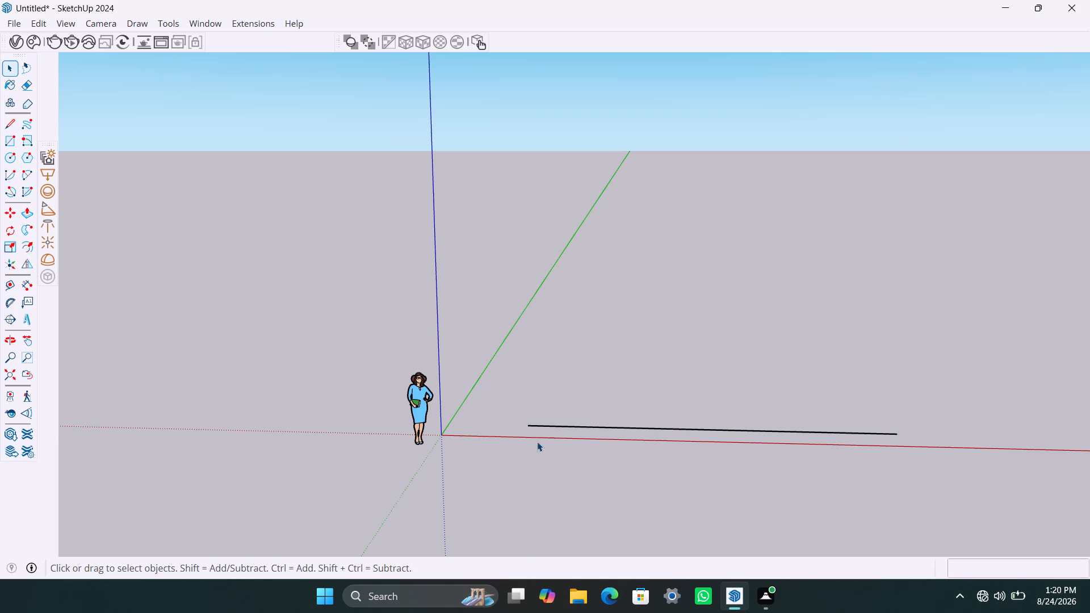
# Select all the collinear segments along the red axis and weld them into a single edge.
pyautogui.click(535, 424)
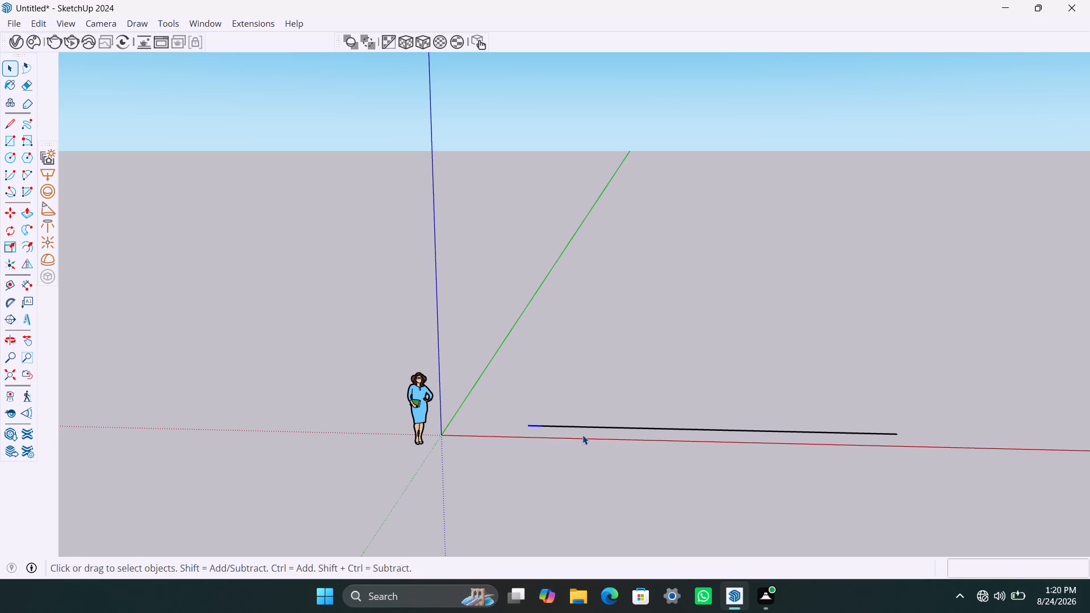
pyautogui.keyDown('shift'); pyautogui.click(556, 423); pyautogui.keyUp('shift')
pyautogui.keyDown('shift'); pyautogui.click(550, 426); pyautogui.keyUp('shift')
pyautogui.keyDown('shift'); pyautogui.click(543, 425); pyautogui.keyUp('shift')
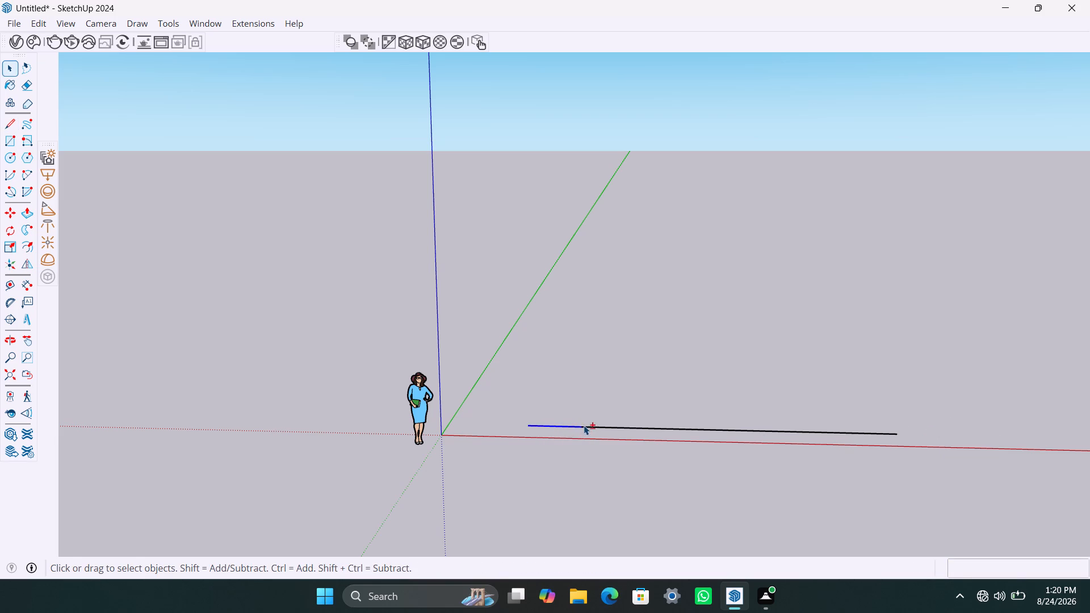
pyautogui.keyDown('shift'); pyautogui.click(584, 425); pyautogui.keyUp('shift')
pyautogui.keyDown('shift'); pyautogui.click(590, 426); pyautogui.keyUp('shift')
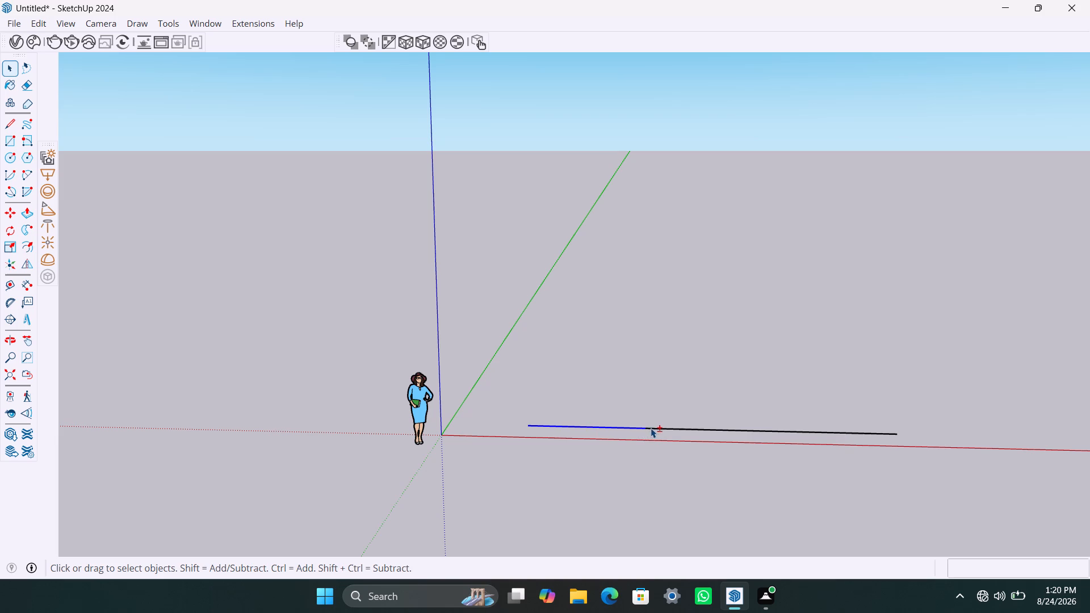
pyautogui.keyDown('shift'); pyautogui.click(651, 428); pyautogui.keyUp('shift')
pyautogui.keyDown('shift'); pyautogui.click(647, 429); pyautogui.keyUp('shift')
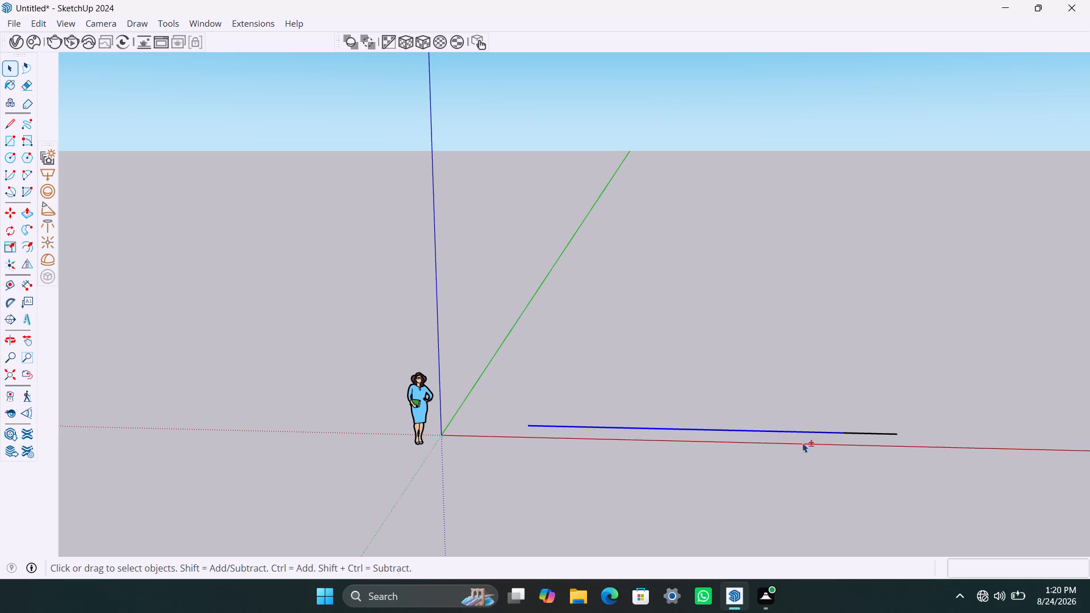
pyautogui.keyDown('shift'); pyautogui.click(852, 431); pyautogui.keyUp('shift')
pyautogui.keyDown('shift'); pyautogui.click(867, 433); pyautogui.keyUp('shift')
pyautogui.keyDown('shift'); pyautogui.click(893, 433); pyautogui.keyUp('shift')
pyautogui.keyDown('shift'); pyautogui.rightClick(894, 433); pyautogui.keyUp('shift')
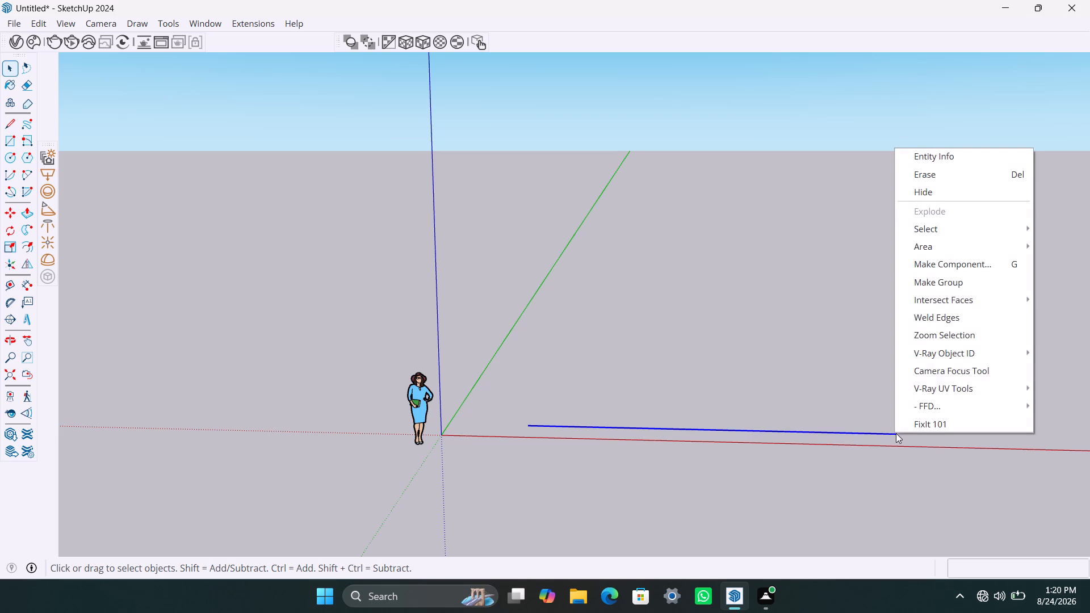
pyautogui.click(940, 318)
pyautogui.click(758, 351)
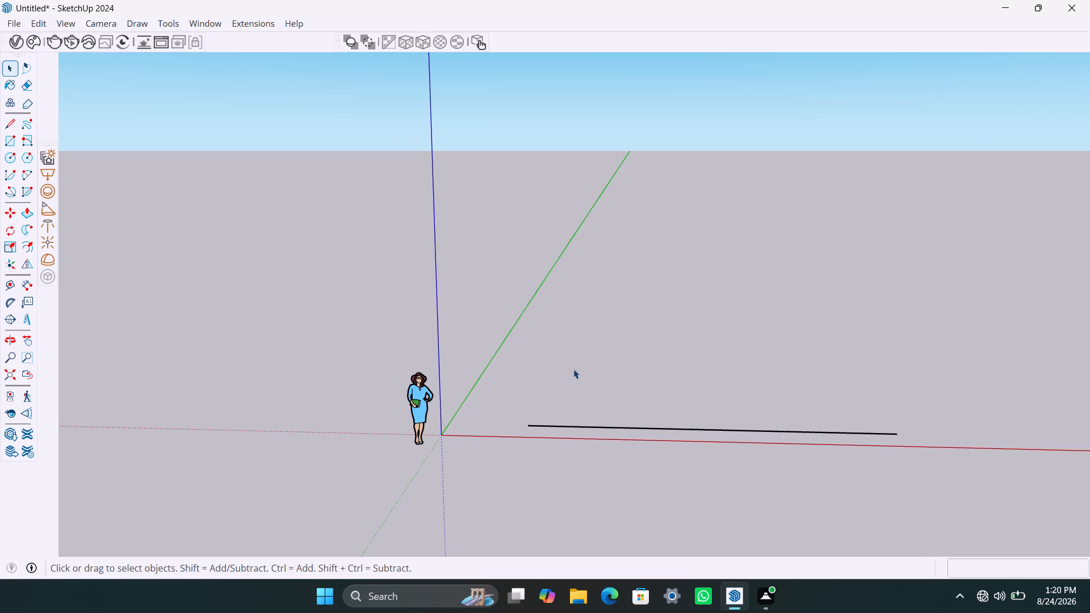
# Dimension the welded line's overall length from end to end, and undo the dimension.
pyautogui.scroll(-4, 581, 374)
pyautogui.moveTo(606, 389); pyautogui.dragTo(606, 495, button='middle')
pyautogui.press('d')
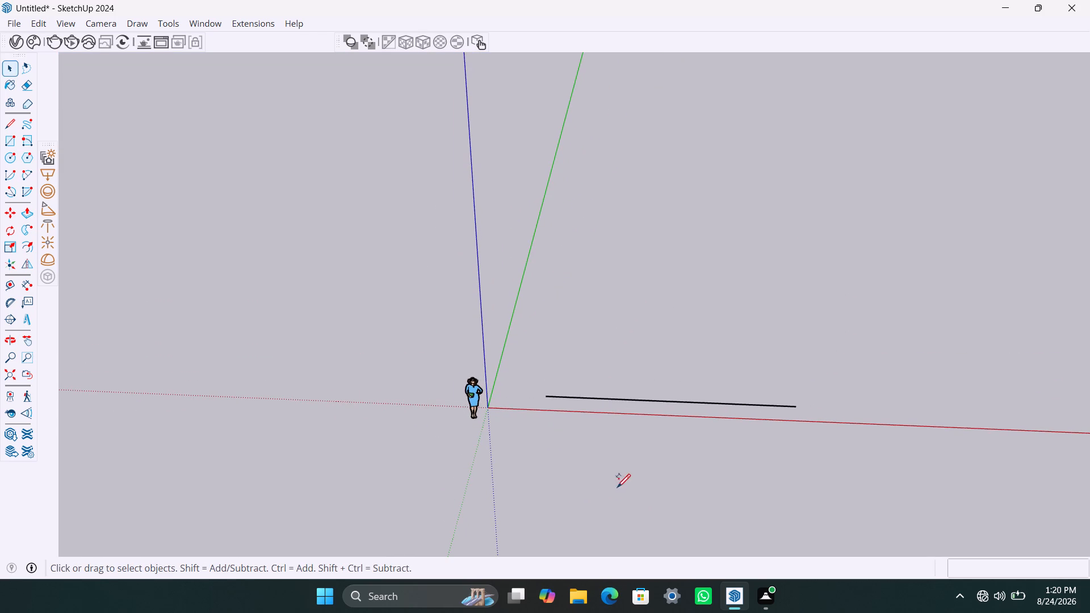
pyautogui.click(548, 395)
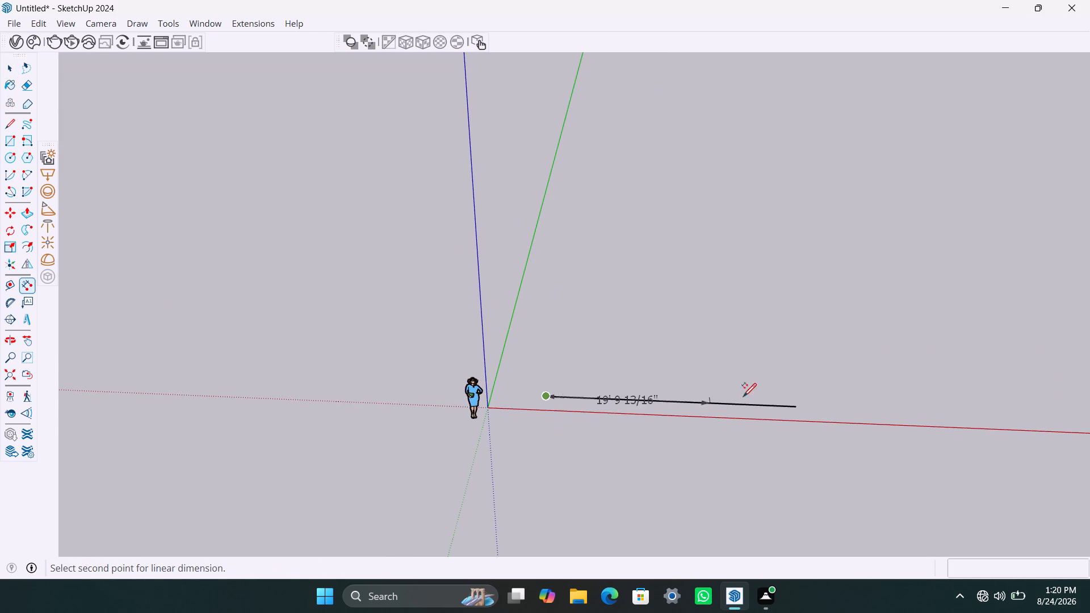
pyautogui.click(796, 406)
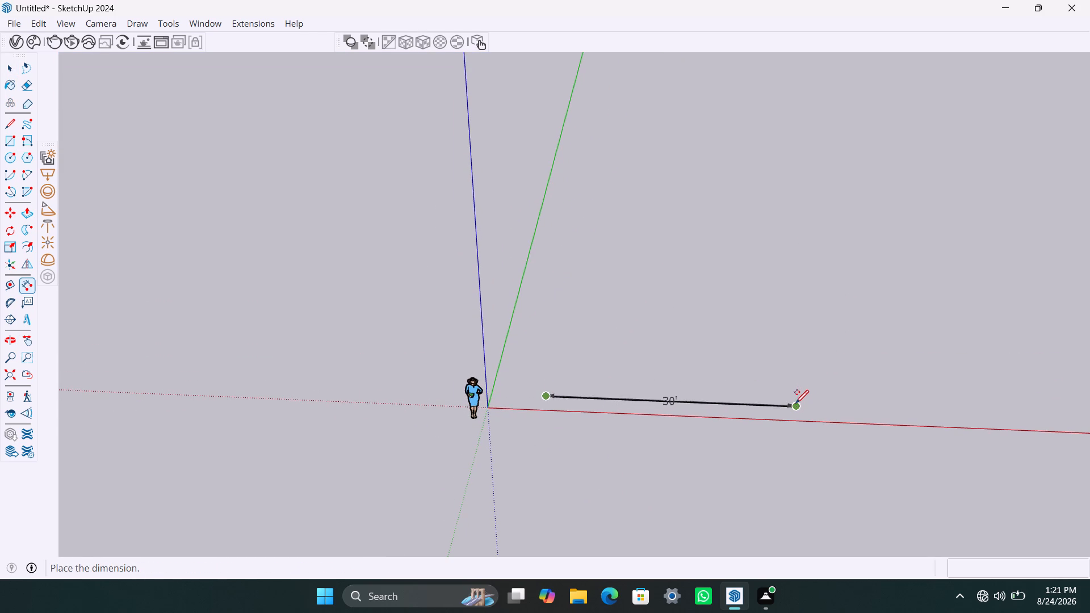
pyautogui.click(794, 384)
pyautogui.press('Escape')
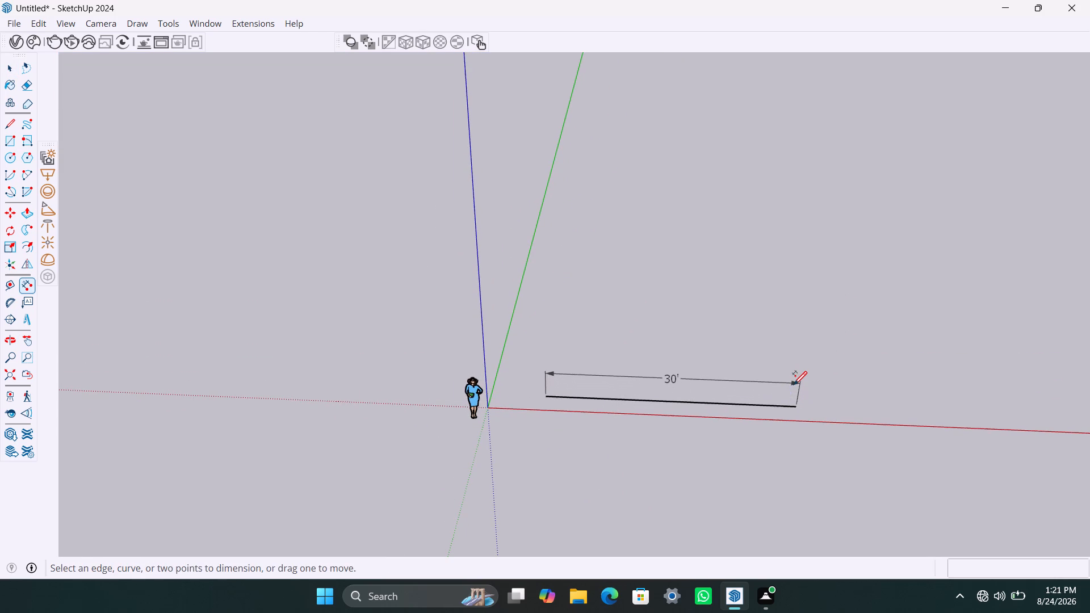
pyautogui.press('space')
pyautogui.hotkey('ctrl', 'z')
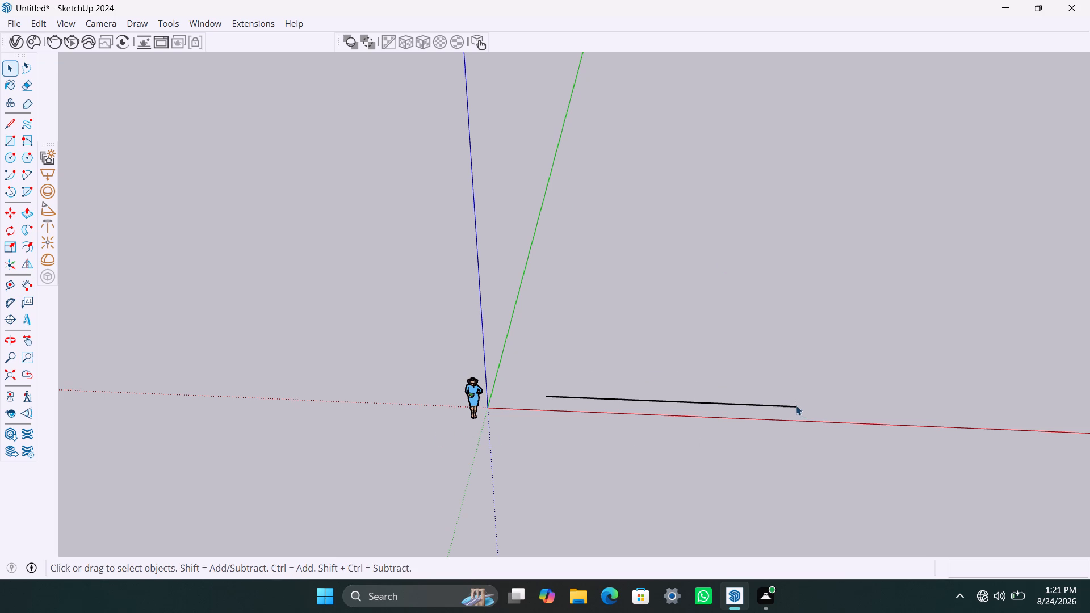
# Draw a 40' line along the green axis from the welded line's end farthest from the origin.
pyautogui.press('l')
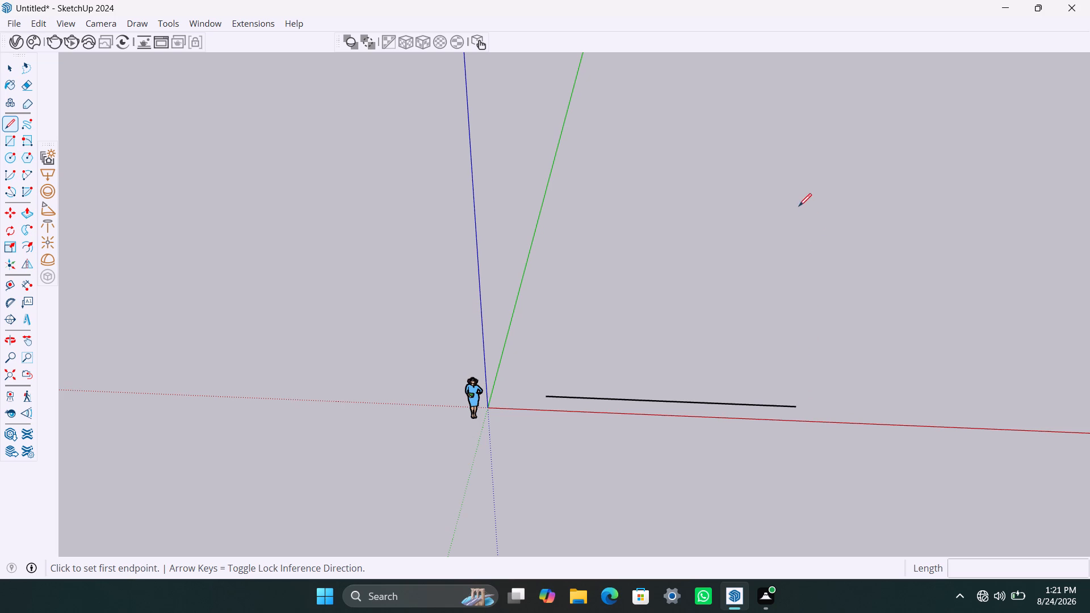
pyautogui.click(795, 408)
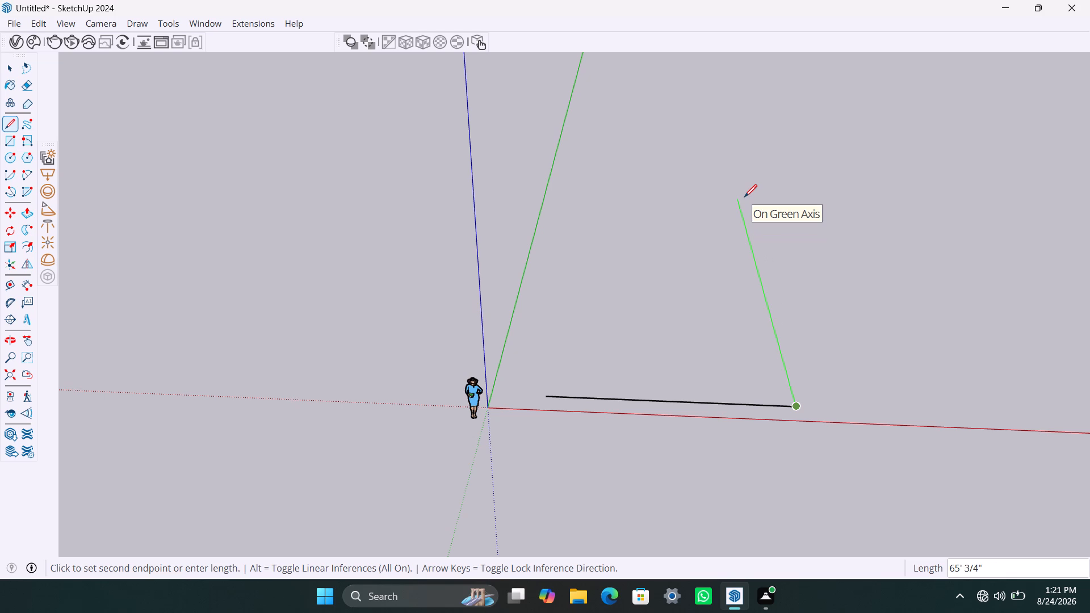
pyautogui.write("40'")
pyautogui.press('Return')
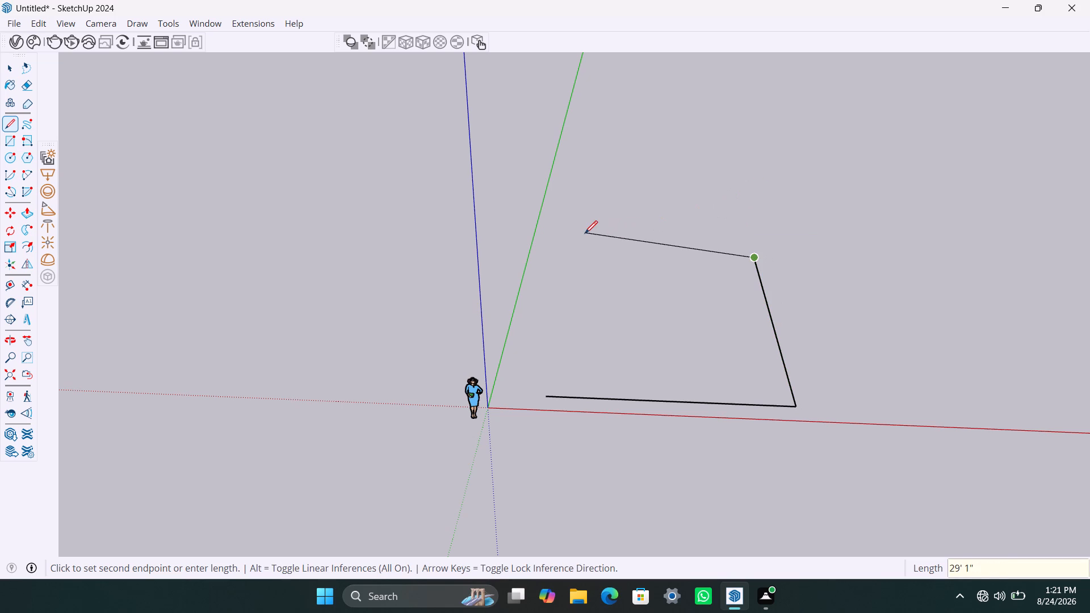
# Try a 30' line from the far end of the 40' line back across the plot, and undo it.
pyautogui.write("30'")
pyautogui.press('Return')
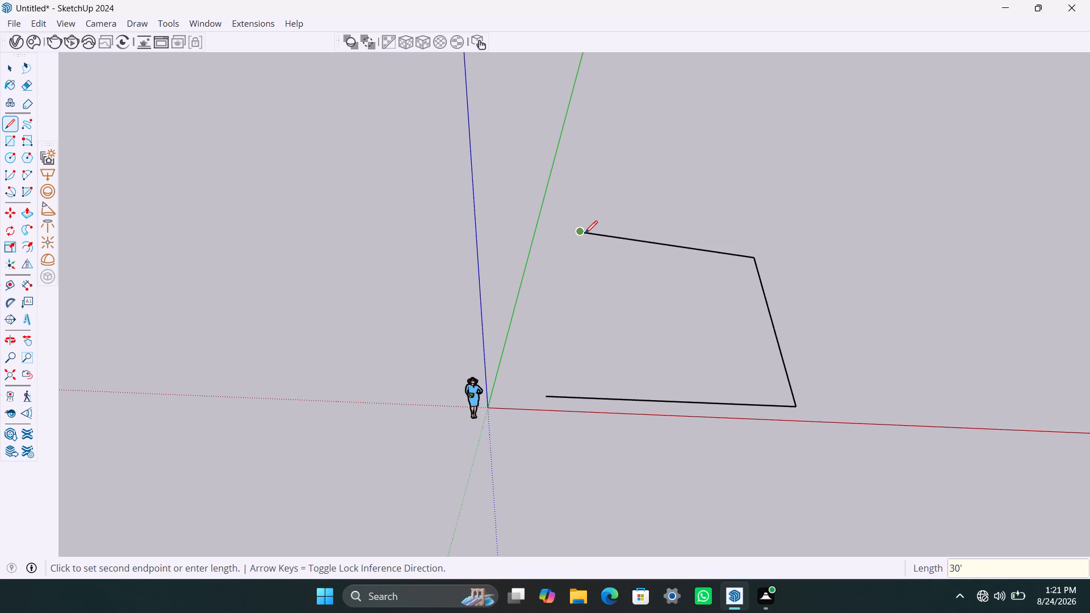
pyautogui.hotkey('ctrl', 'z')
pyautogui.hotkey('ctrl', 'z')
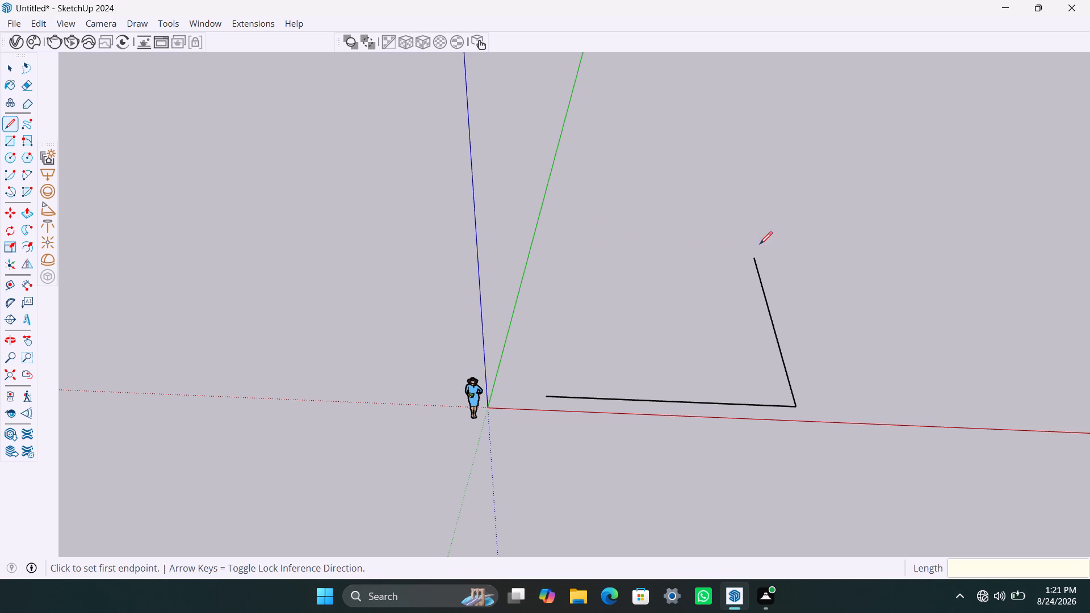
# Draw a 30' line from the 40' line's far end along the red axis, and close the outline at the welded line's free end.
pyautogui.click(754, 256)
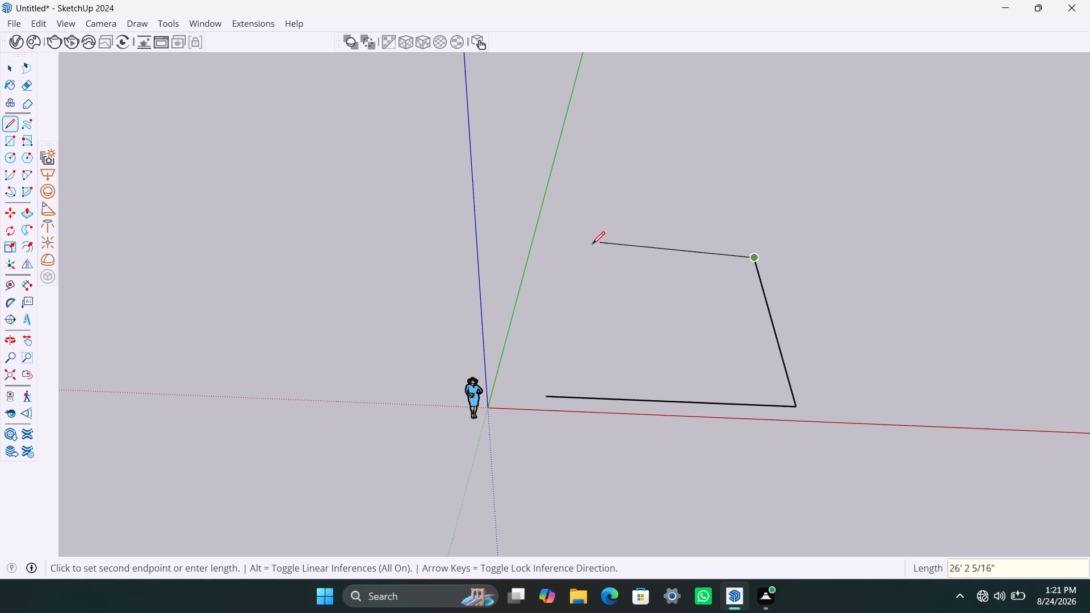
pyautogui.write("30'")
pyautogui.press('Return')
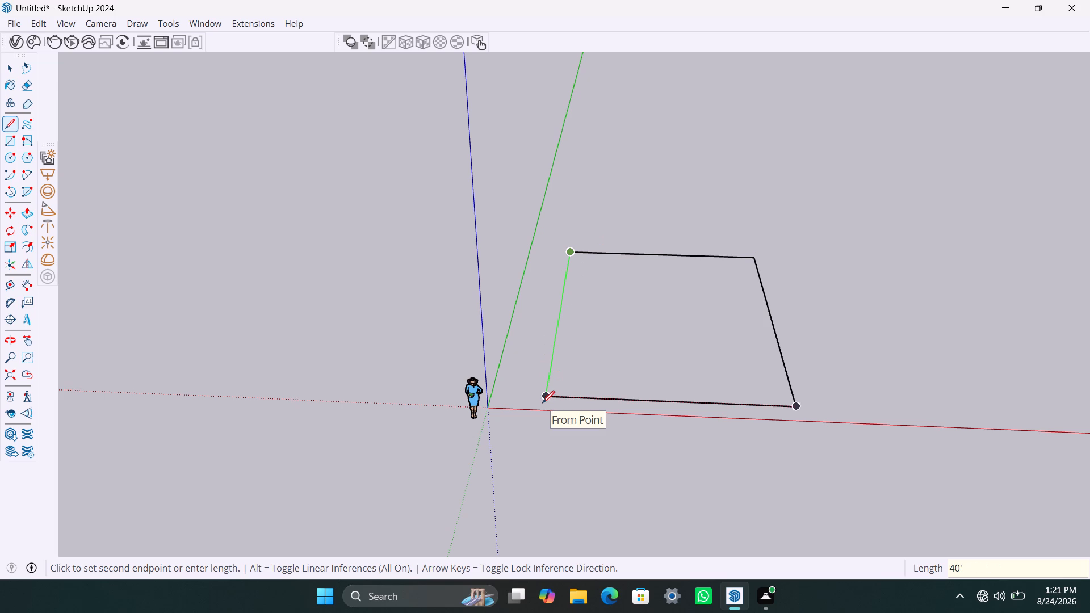
pyautogui.click(542, 403)
pyautogui.press('space')
# Make a group from the closed floor face and its bounding edges.
pyautogui.click(698, 333)
pyautogui.scroll(-5, 640, 330)
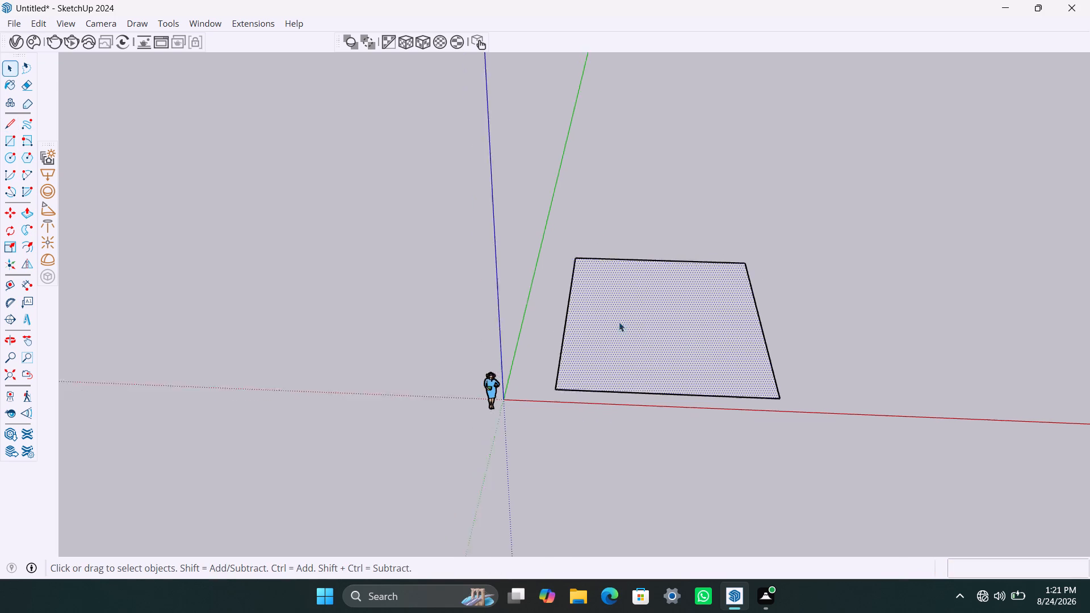
pyautogui.moveTo(602, 329); pyautogui.dragTo(564, 455, button='middle')
pyautogui.click(626, 312)
pyautogui.click(632, 310)
pyautogui.doubleClick(635, 310)
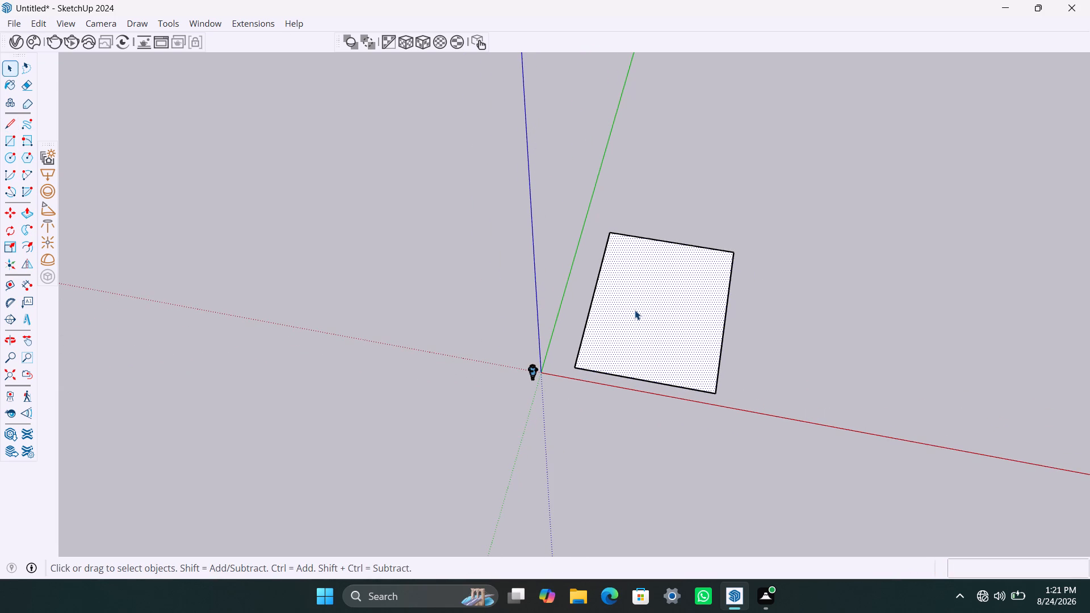
pyautogui.rightClick(635, 310)
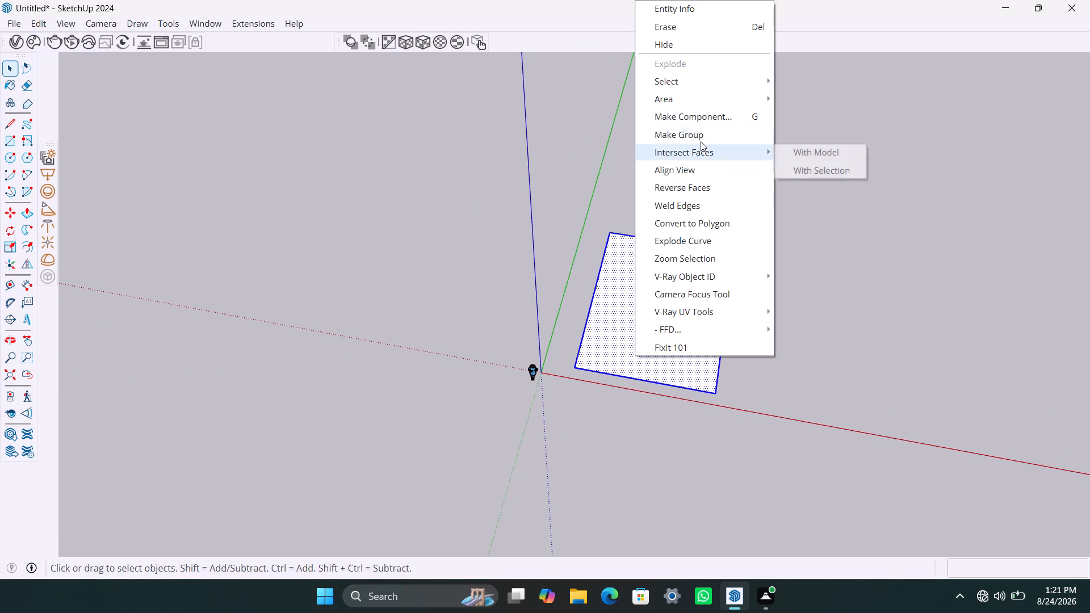
pyautogui.click(701, 141)
pyautogui.click(776, 333)
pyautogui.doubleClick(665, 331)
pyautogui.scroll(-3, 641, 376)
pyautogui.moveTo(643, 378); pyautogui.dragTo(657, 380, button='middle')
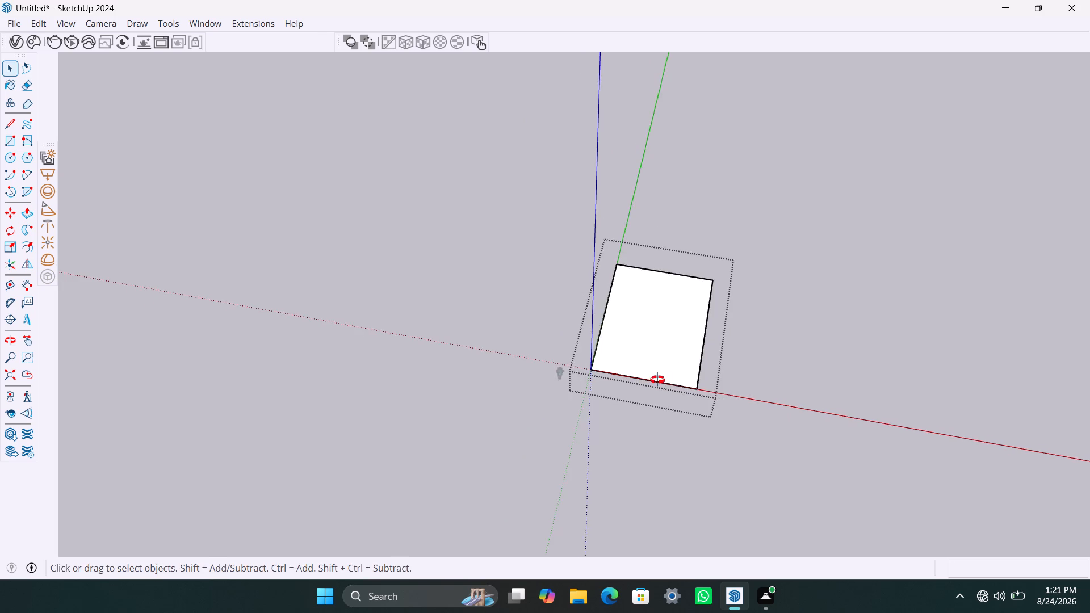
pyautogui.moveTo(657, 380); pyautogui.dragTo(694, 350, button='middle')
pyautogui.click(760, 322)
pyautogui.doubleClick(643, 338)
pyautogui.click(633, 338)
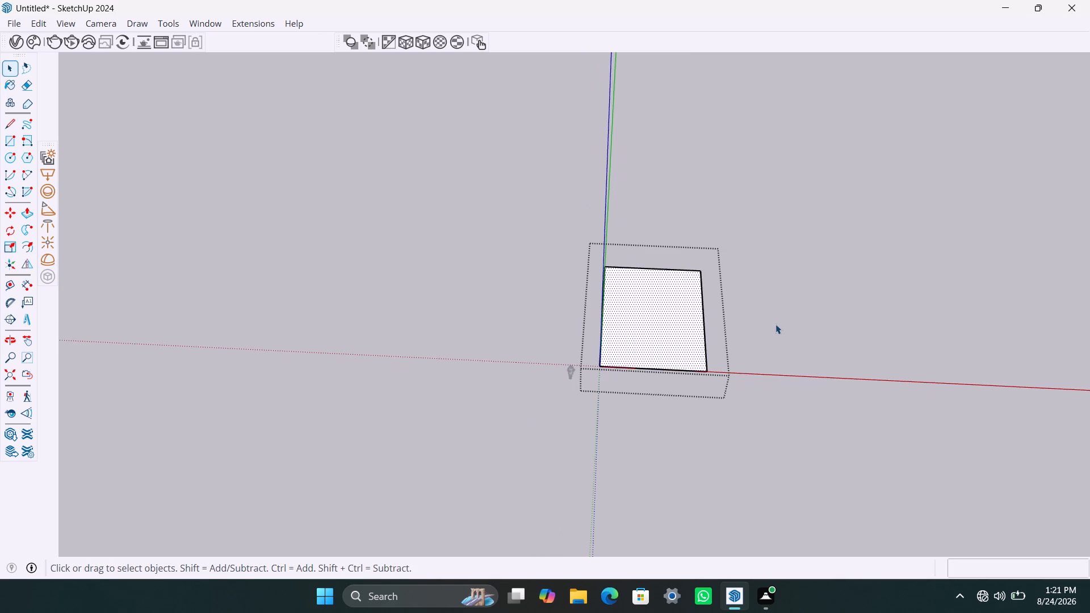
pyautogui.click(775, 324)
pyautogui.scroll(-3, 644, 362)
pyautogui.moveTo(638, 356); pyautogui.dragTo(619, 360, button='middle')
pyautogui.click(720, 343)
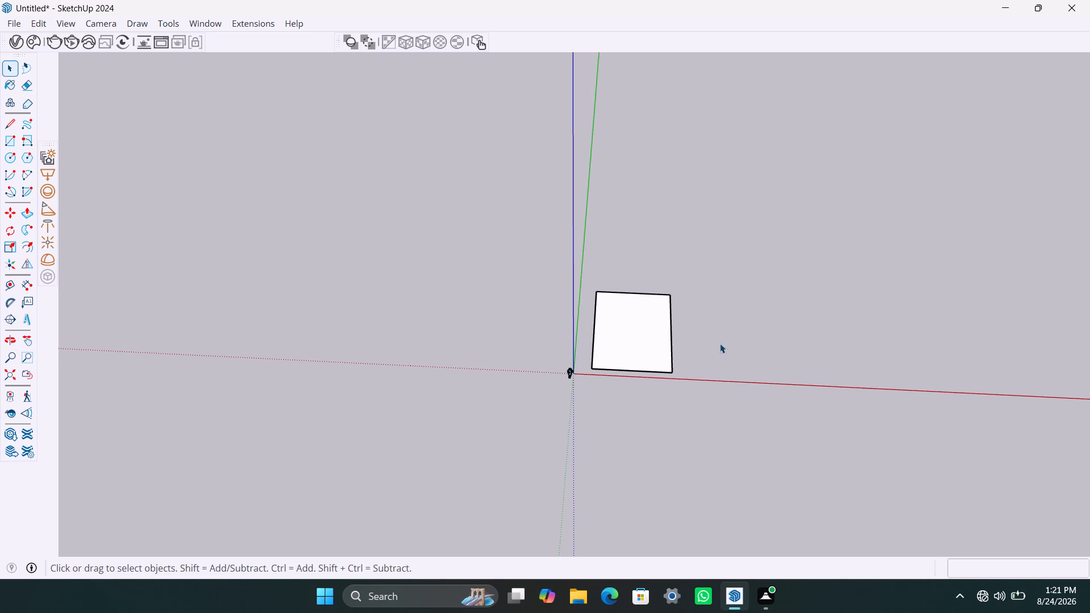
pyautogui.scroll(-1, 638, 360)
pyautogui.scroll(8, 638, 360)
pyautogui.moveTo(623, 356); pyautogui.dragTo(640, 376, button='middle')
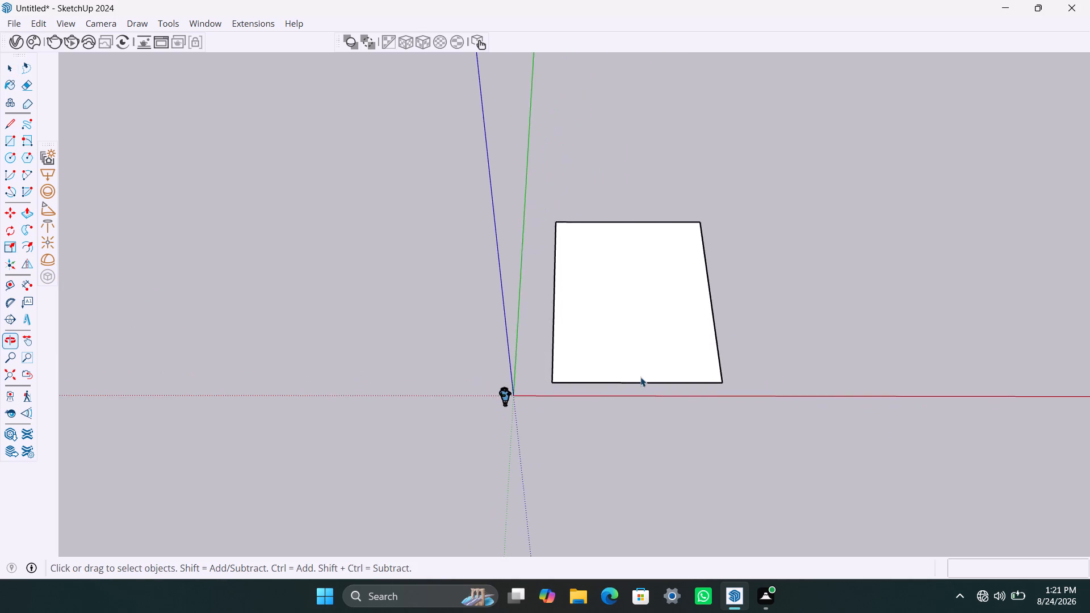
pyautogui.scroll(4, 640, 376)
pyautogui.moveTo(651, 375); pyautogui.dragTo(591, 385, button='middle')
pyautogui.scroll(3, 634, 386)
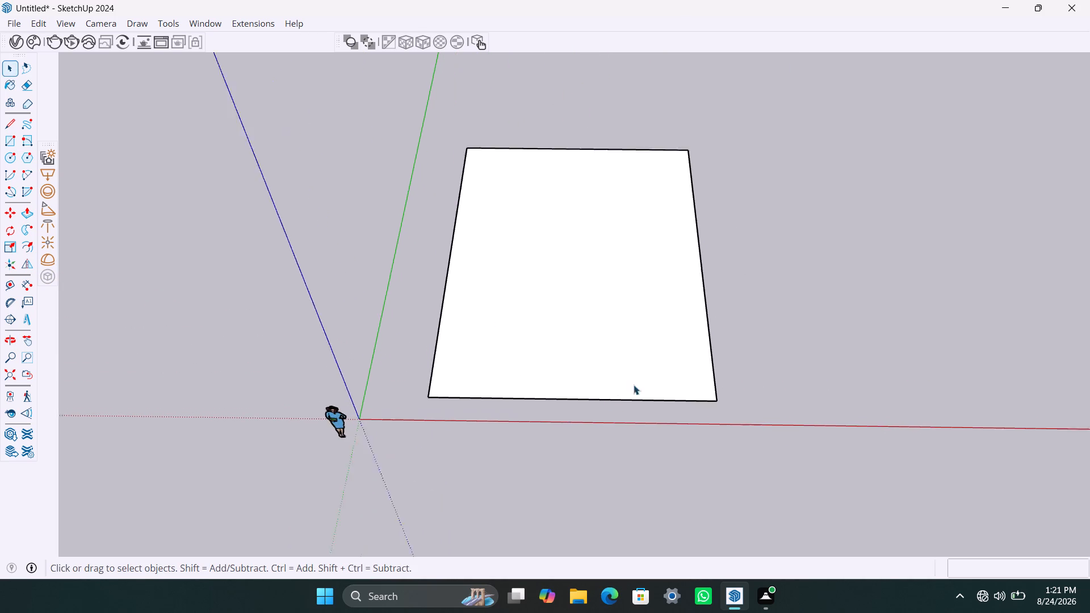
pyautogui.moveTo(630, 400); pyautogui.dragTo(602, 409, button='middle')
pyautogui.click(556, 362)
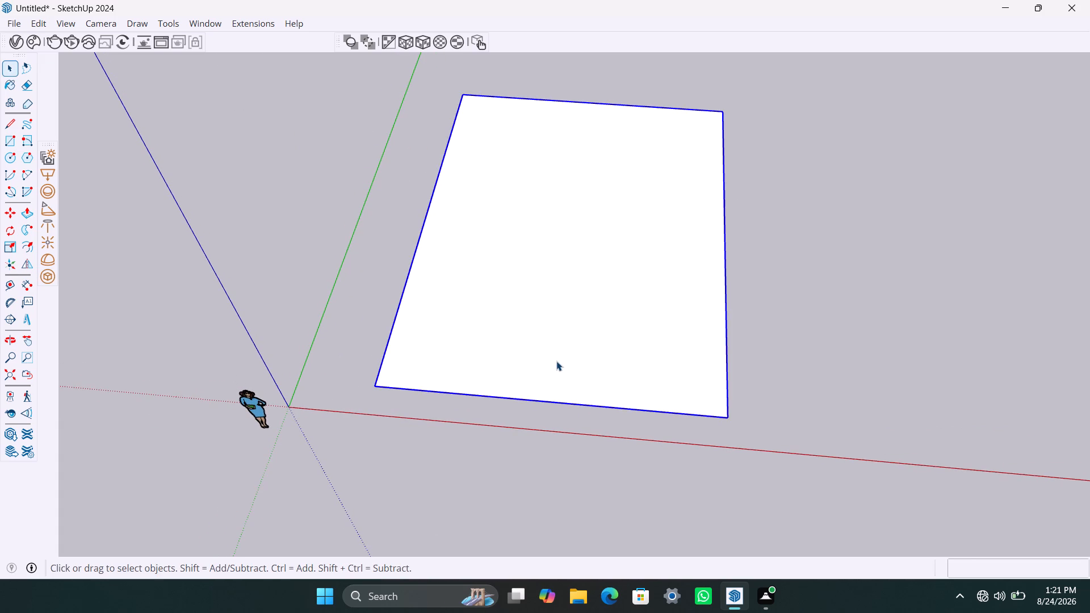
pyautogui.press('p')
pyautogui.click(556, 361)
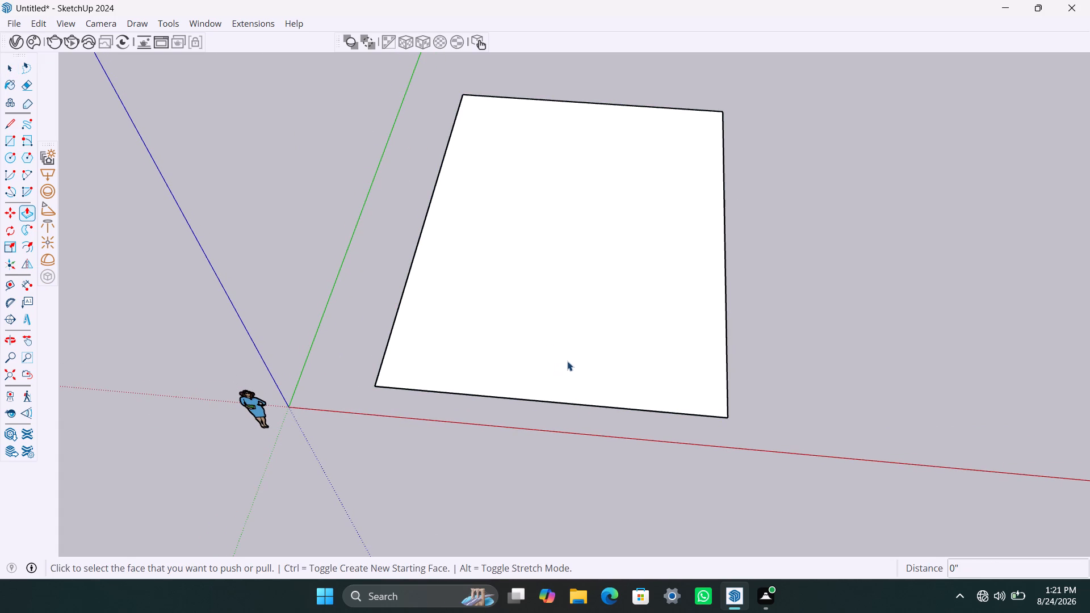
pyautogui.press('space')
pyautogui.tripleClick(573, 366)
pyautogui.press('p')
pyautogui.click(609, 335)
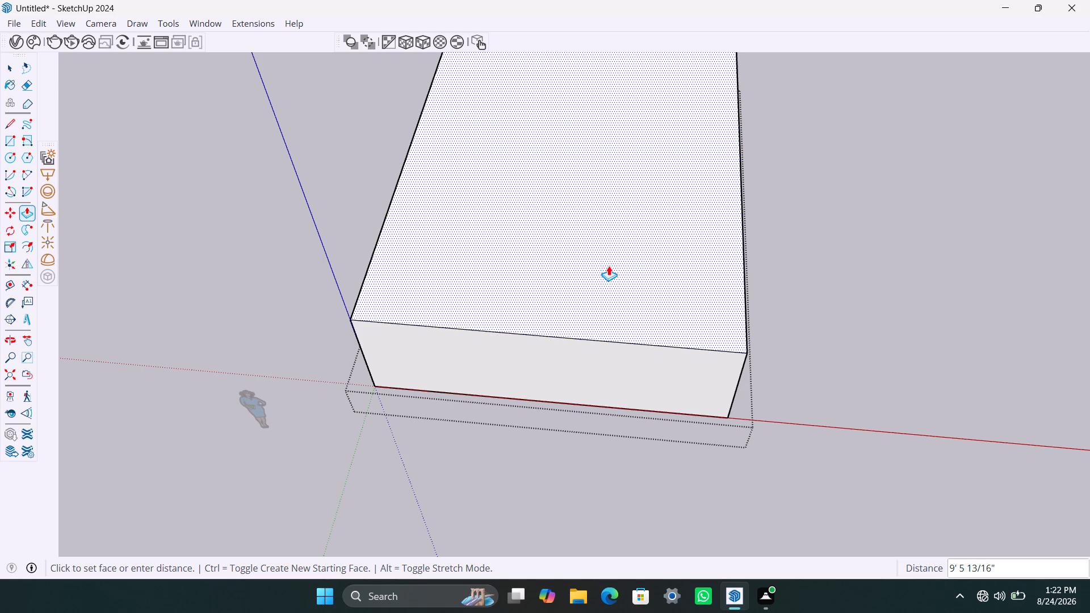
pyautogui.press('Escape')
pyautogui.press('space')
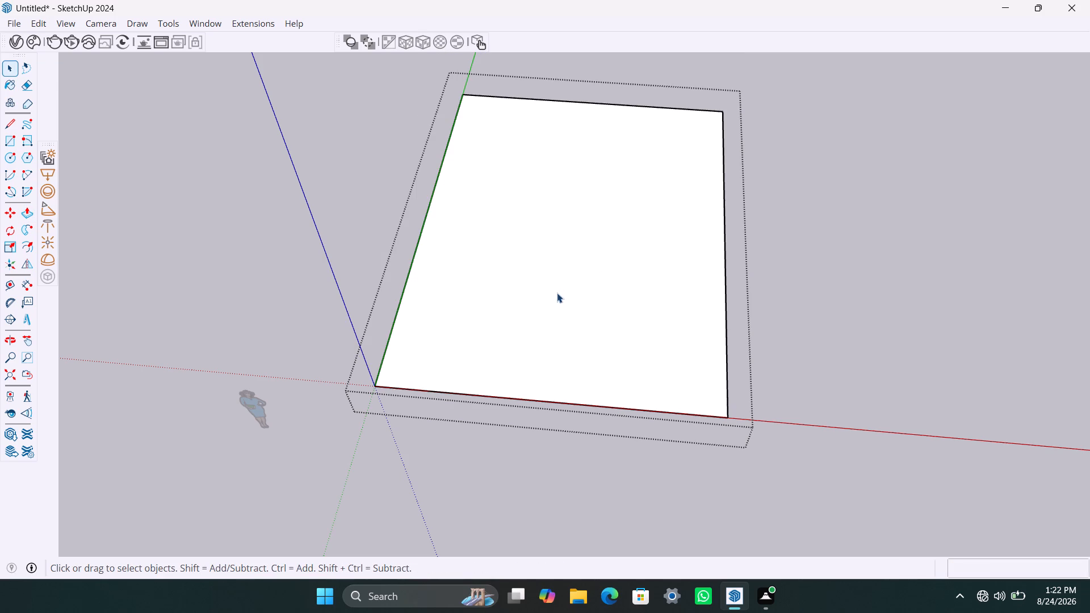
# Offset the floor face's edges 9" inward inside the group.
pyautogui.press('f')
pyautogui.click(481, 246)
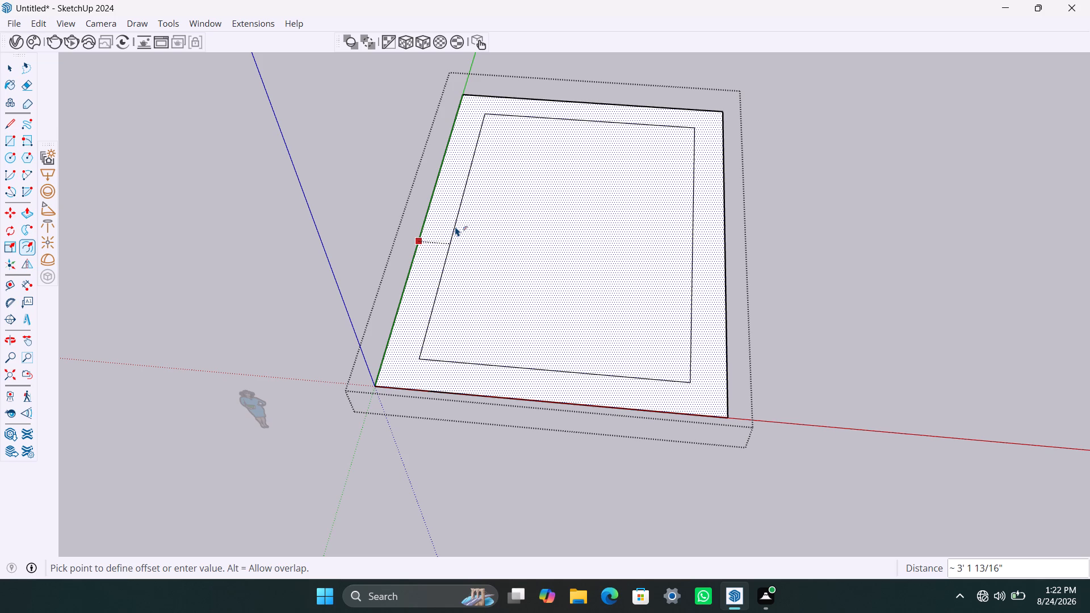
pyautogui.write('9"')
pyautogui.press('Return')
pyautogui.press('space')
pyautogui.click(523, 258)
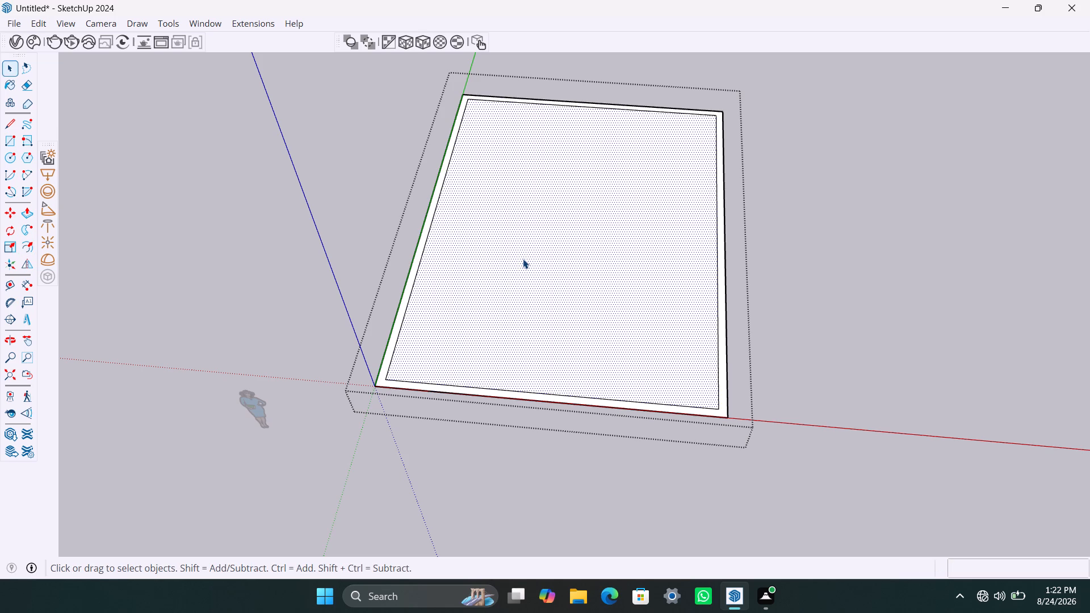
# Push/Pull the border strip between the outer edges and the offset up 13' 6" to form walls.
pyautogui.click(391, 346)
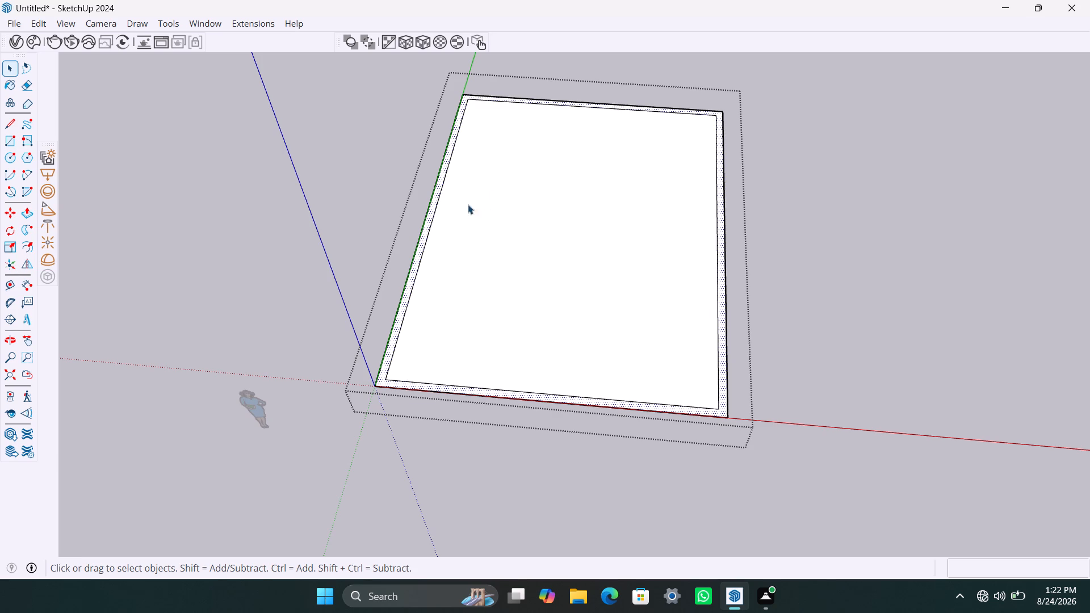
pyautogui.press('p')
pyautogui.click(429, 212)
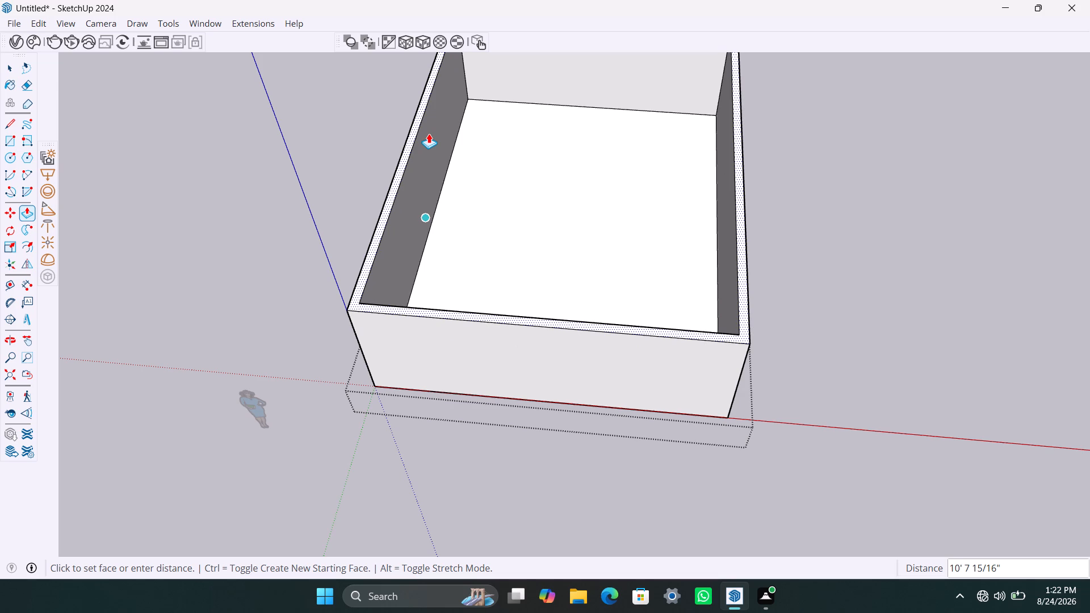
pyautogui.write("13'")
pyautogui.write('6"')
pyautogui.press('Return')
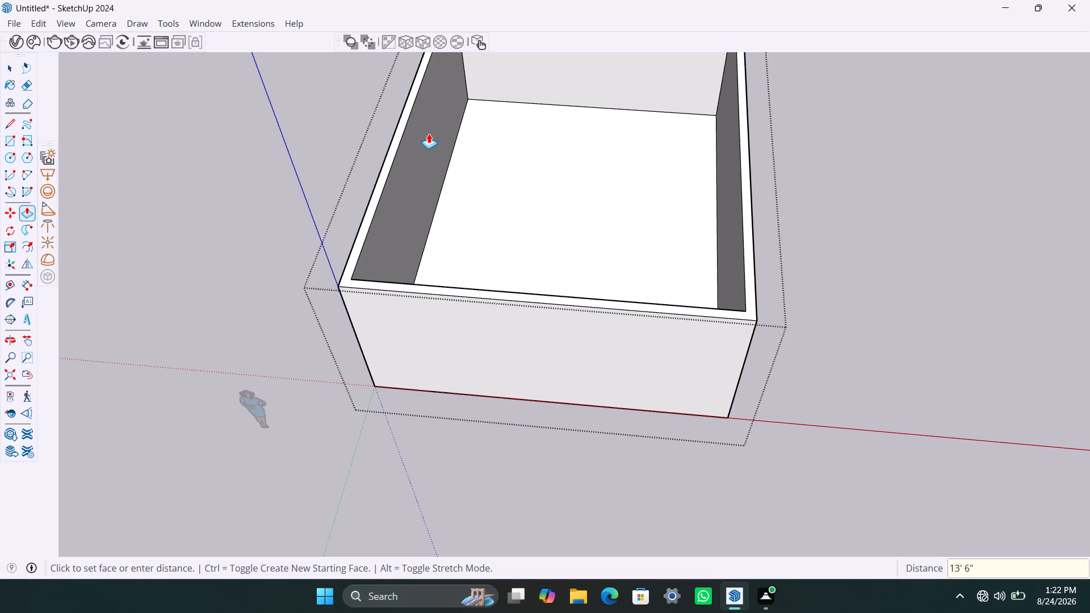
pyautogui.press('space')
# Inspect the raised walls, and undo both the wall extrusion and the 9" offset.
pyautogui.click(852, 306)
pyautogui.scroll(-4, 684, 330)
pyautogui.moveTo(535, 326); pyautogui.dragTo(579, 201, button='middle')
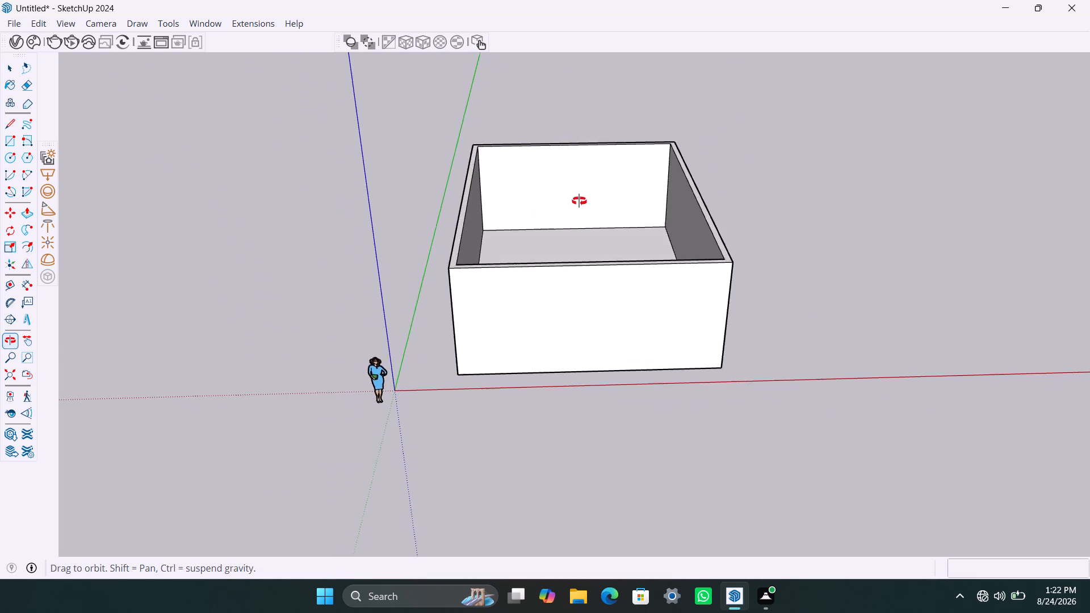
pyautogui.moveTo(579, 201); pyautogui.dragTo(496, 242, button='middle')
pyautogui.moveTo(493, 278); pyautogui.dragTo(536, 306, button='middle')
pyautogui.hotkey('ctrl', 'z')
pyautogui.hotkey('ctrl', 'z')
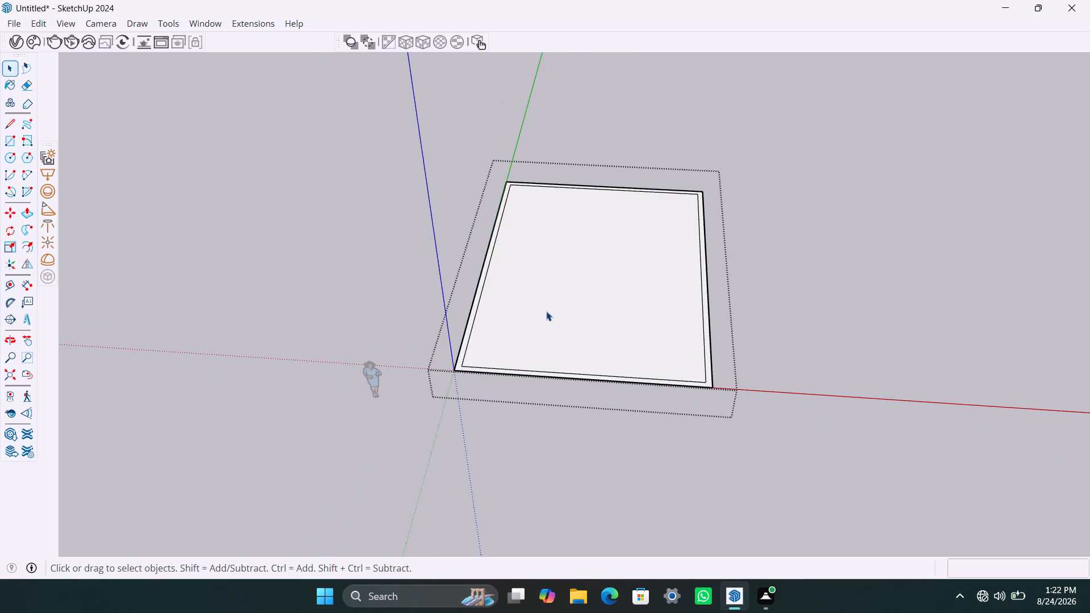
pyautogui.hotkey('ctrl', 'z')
# Push/Pull the whole floor face up 13' 6" into a solid box inside the group, and close the group.
pyautogui.click(521, 341)
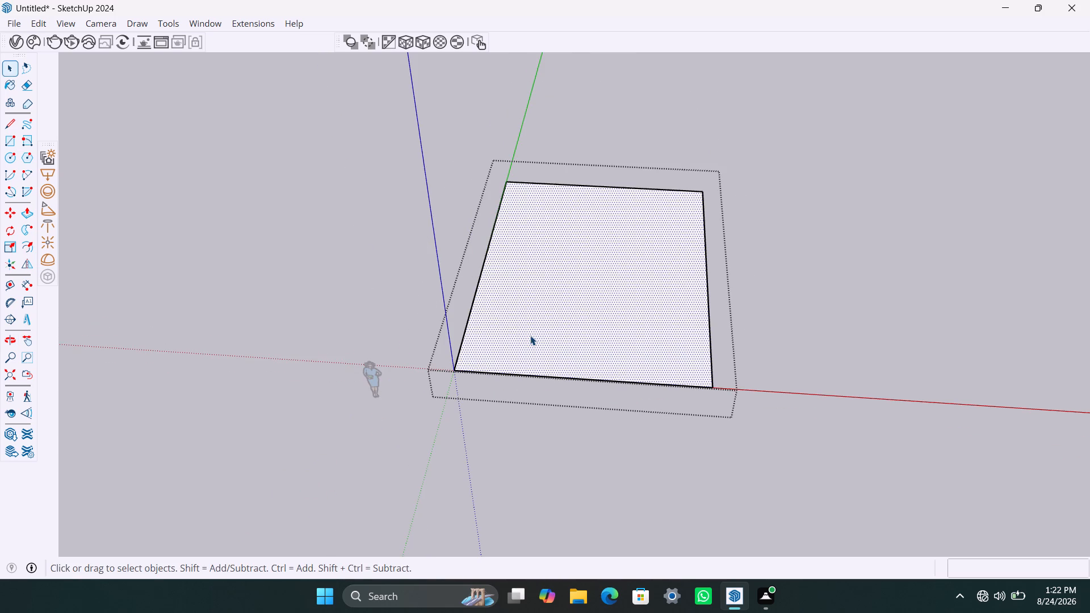
pyautogui.press('p')
pyautogui.click(530, 335)
pyautogui.press('1')
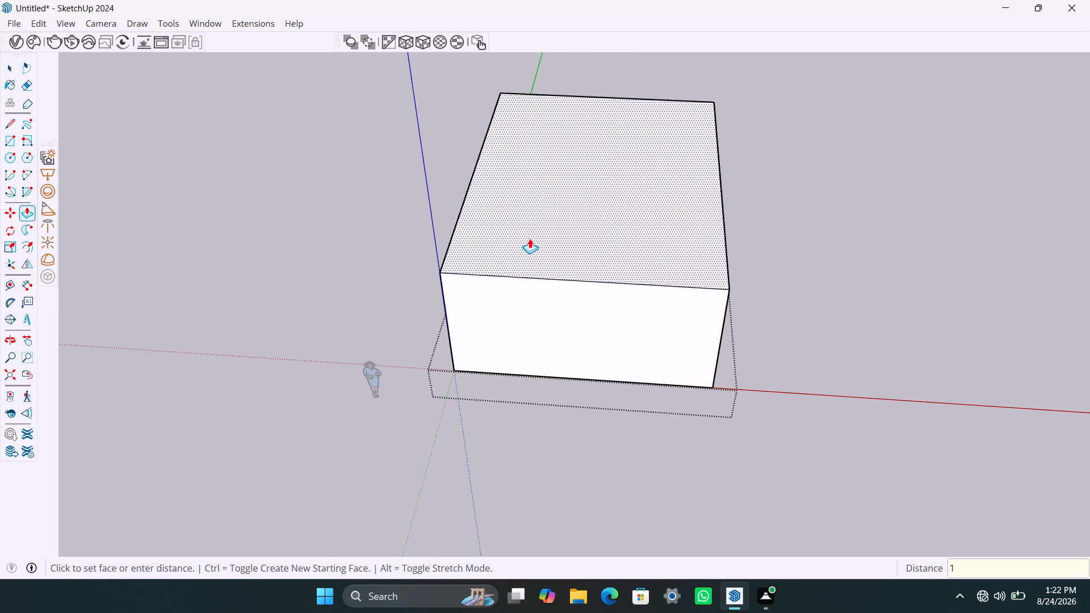
pyautogui.write('3\'6"')
pyautogui.press('Return')
pyautogui.press('space')
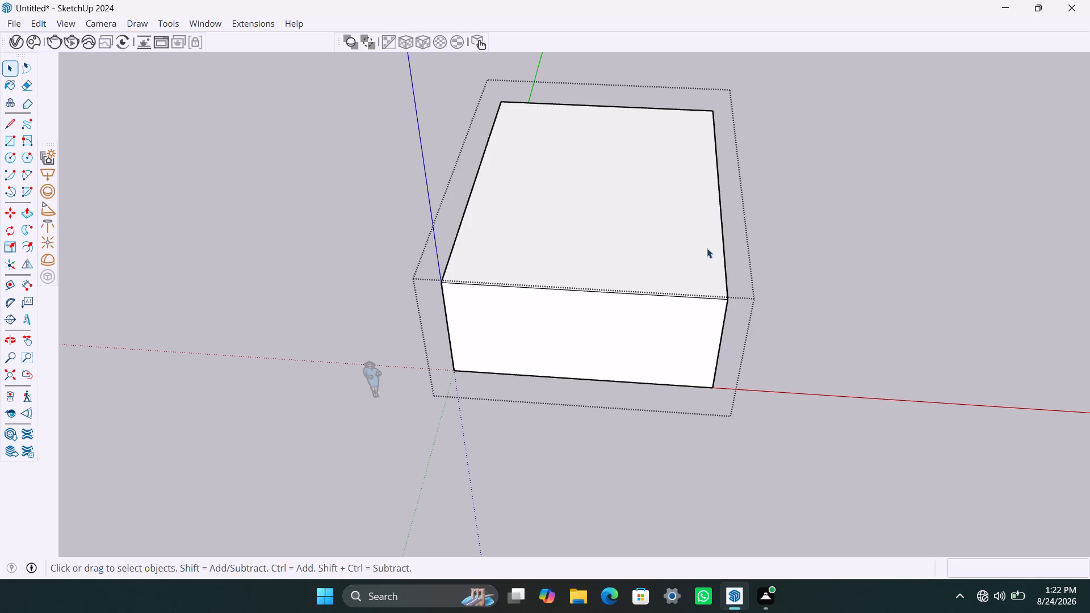
pyautogui.click(863, 244)
# Copy the box group 13' 6" straight up, from its bottom front corner to the top corner above it, stacking a second storey.
pyautogui.moveTo(471, 372); pyautogui.dragTo(496, 406, button='middle')
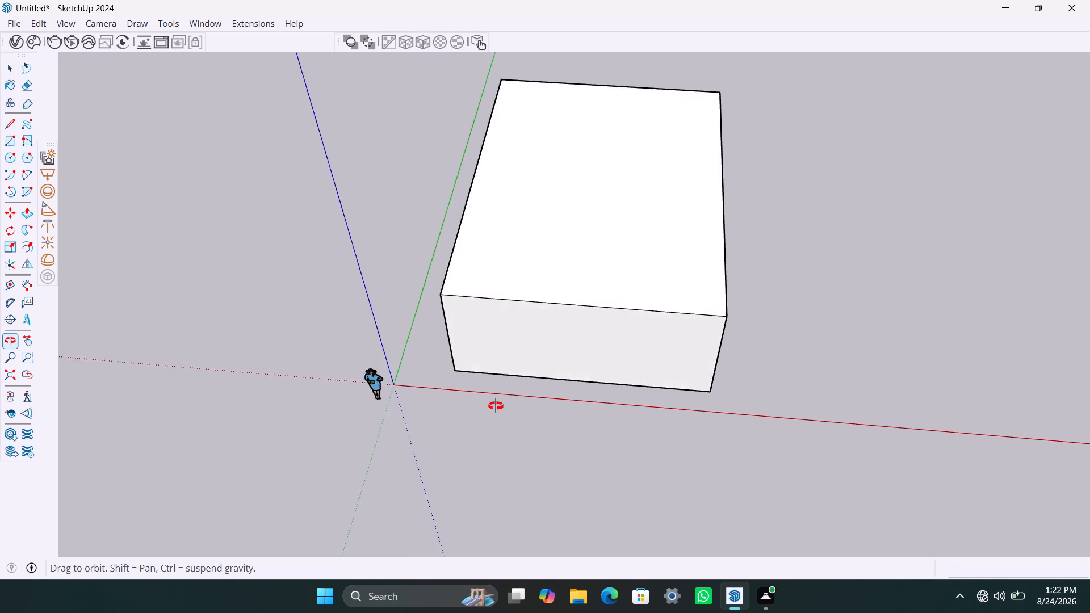
pyautogui.moveTo(496, 406); pyautogui.dragTo(518, 256, button='middle')
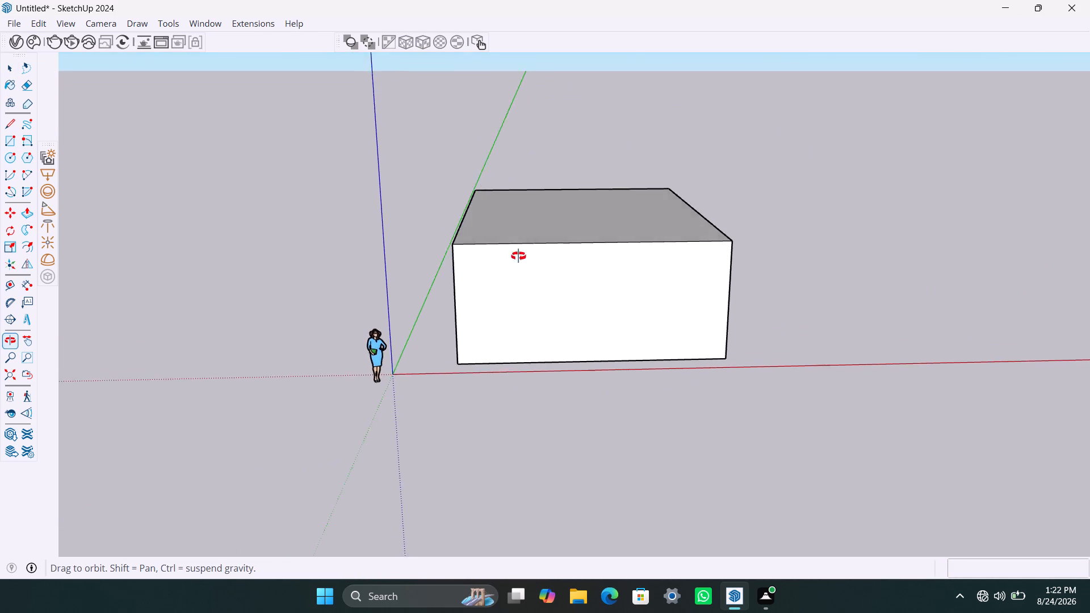
pyautogui.moveTo(518, 256); pyautogui.dragTo(527, 287, button='middle')
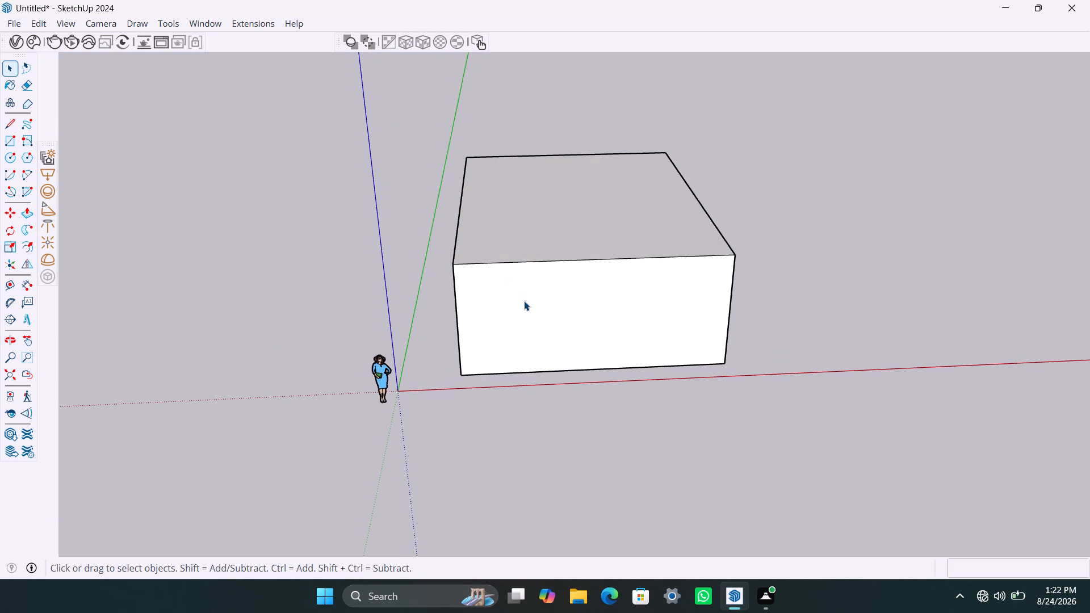
pyautogui.moveTo(528, 306); pyautogui.dragTo(416, 299, button='middle')
pyautogui.scroll(2, 455, 312)
pyautogui.moveTo(445, 312); pyautogui.dragTo(440, 282, button='middle')
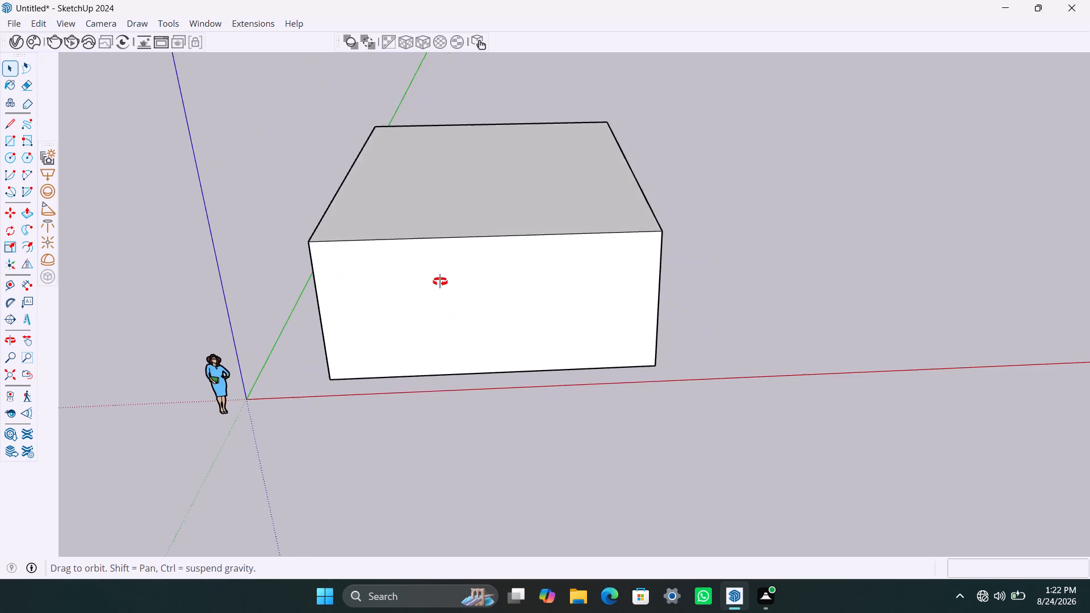
pyautogui.moveTo(440, 282); pyautogui.dragTo(422, 306, button='middle')
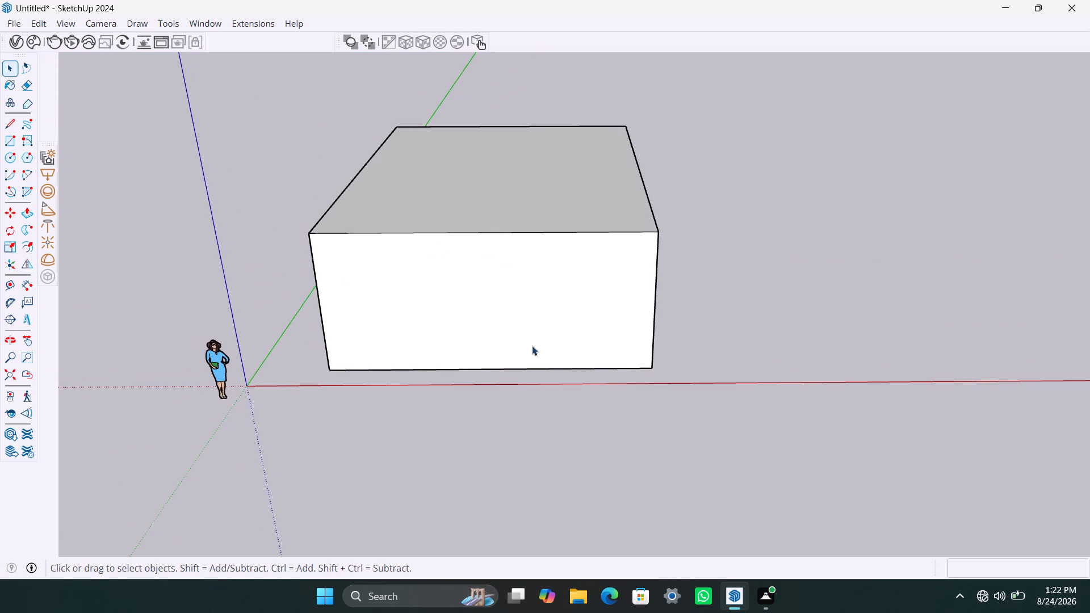
pyautogui.click(626, 358)
pyautogui.press('m')
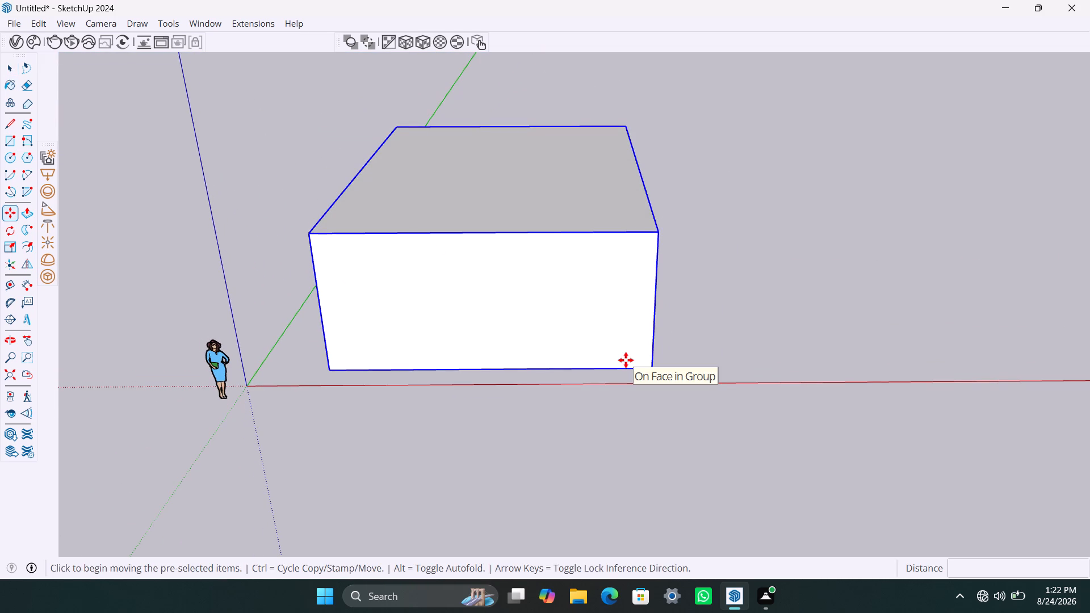
pyautogui.click(325, 370)
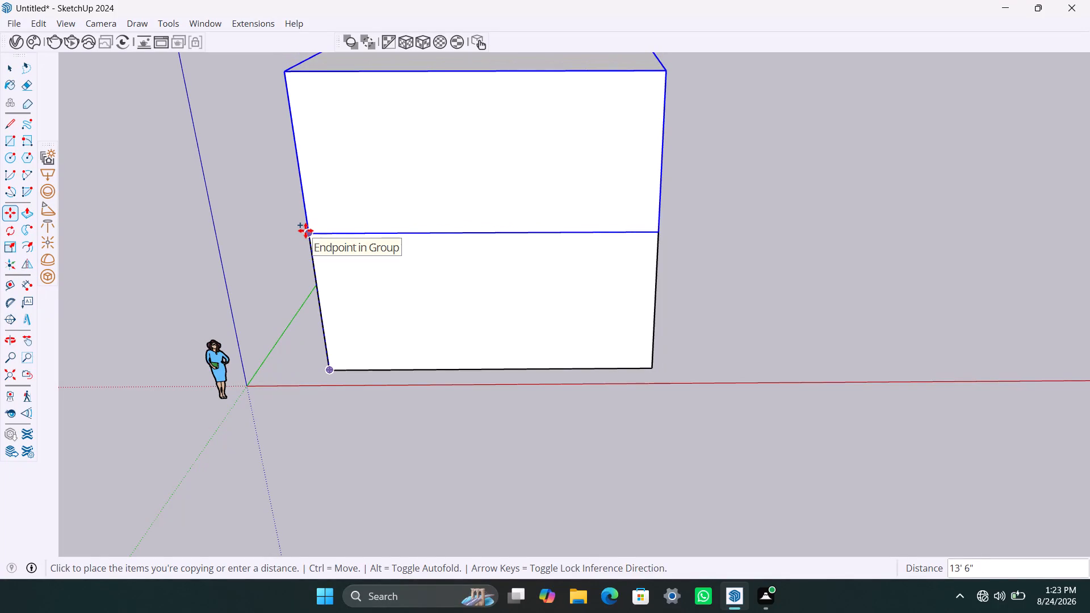
pyautogui.click(305, 230)
pyautogui.press('space')
pyautogui.click(743, 272)
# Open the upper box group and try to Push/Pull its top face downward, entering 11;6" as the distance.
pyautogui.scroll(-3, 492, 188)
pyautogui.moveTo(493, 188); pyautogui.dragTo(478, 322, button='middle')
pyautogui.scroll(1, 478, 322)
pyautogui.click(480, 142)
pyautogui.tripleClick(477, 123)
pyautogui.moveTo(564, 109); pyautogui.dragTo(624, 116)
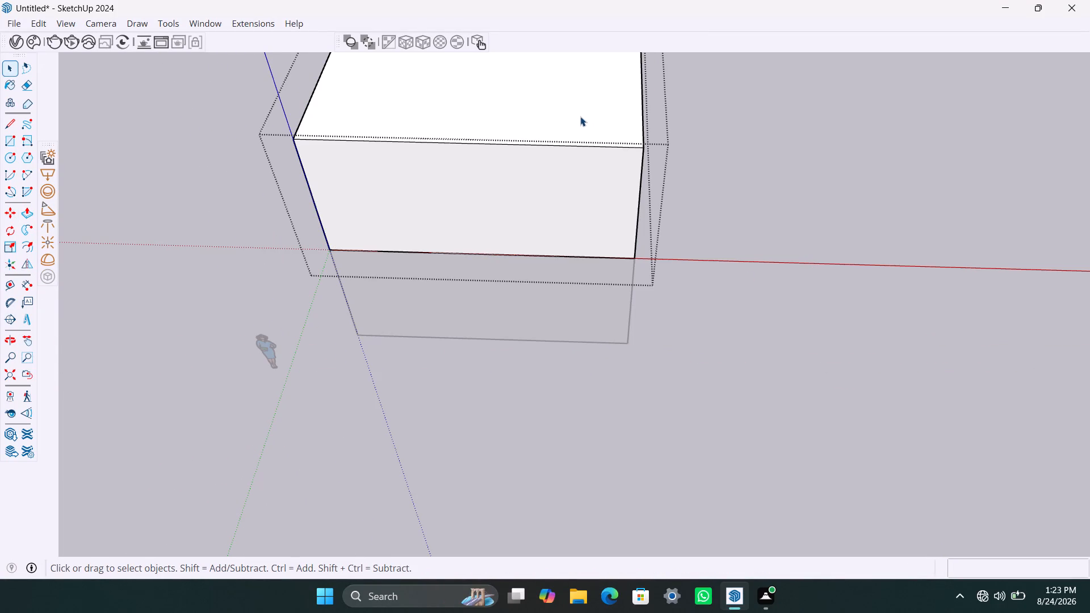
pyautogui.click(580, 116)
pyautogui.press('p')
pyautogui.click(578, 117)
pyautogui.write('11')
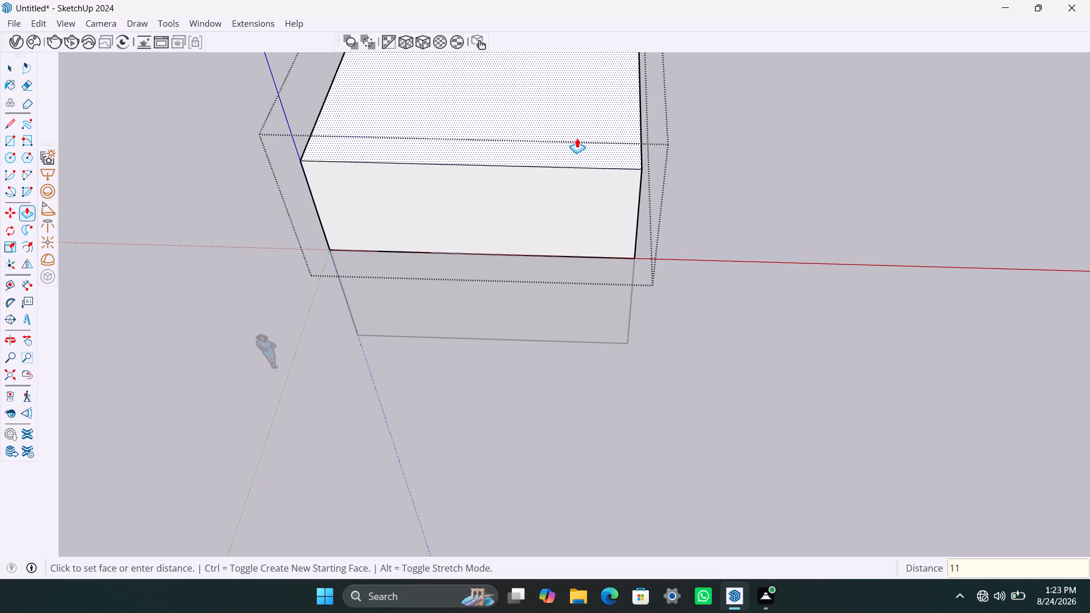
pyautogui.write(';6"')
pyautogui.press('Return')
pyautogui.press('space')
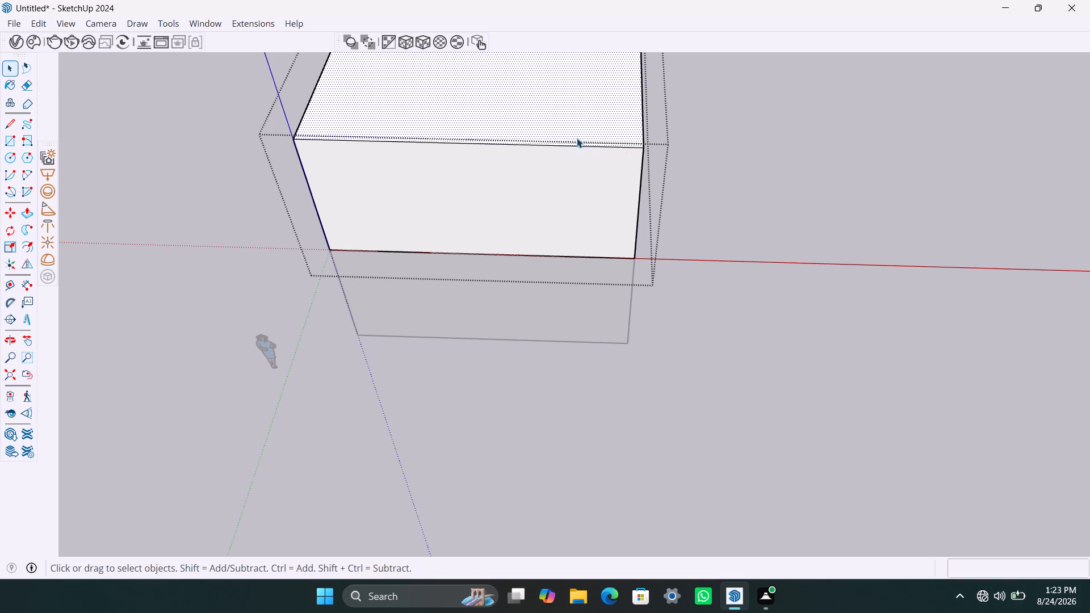
# Close the upper box group and copy it 13' 6" straight up from its bottom front corner to stack a third storey.
pyautogui.click(853, 208)
pyautogui.scroll(-4, 490, 305)
pyautogui.moveTo(440, 289); pyautogui.dragTo(463, 290, button='middle')
pyautogui.click(448, 253)
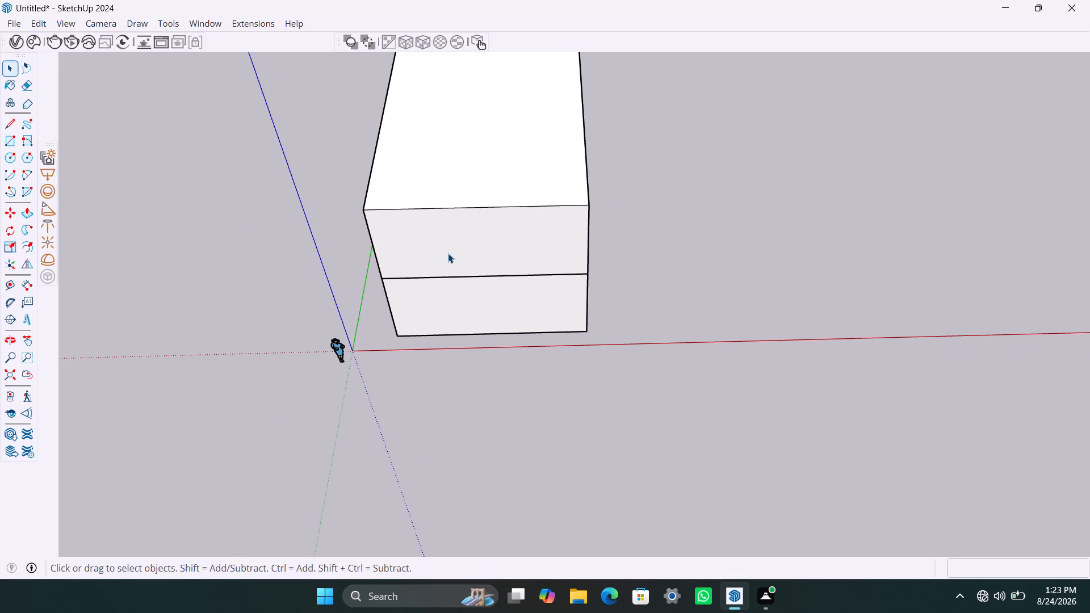
pyautogui.press('m')
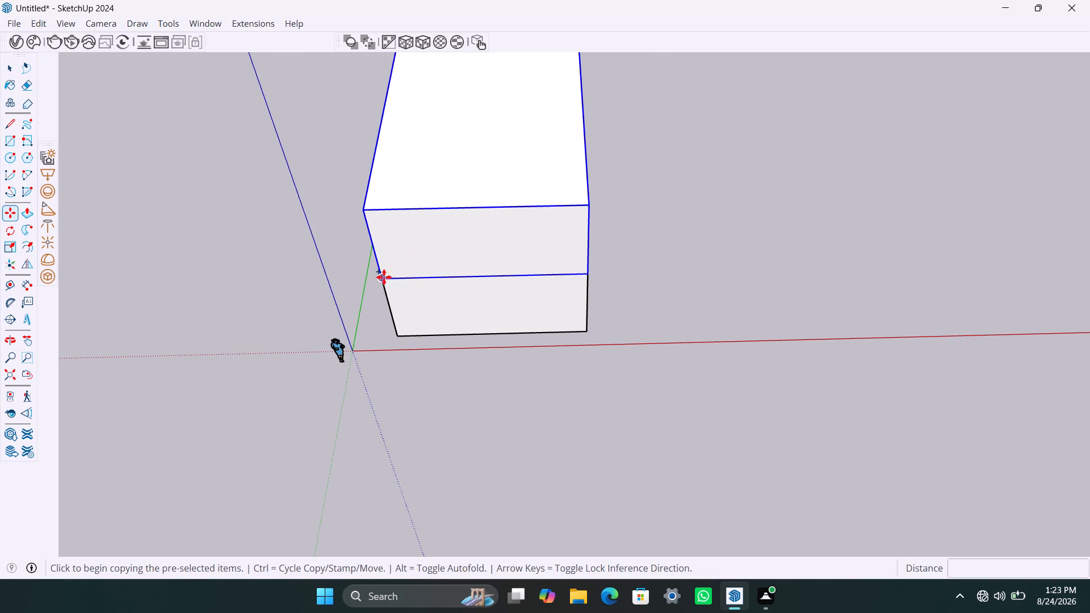
pyautogui.click(384, 277)
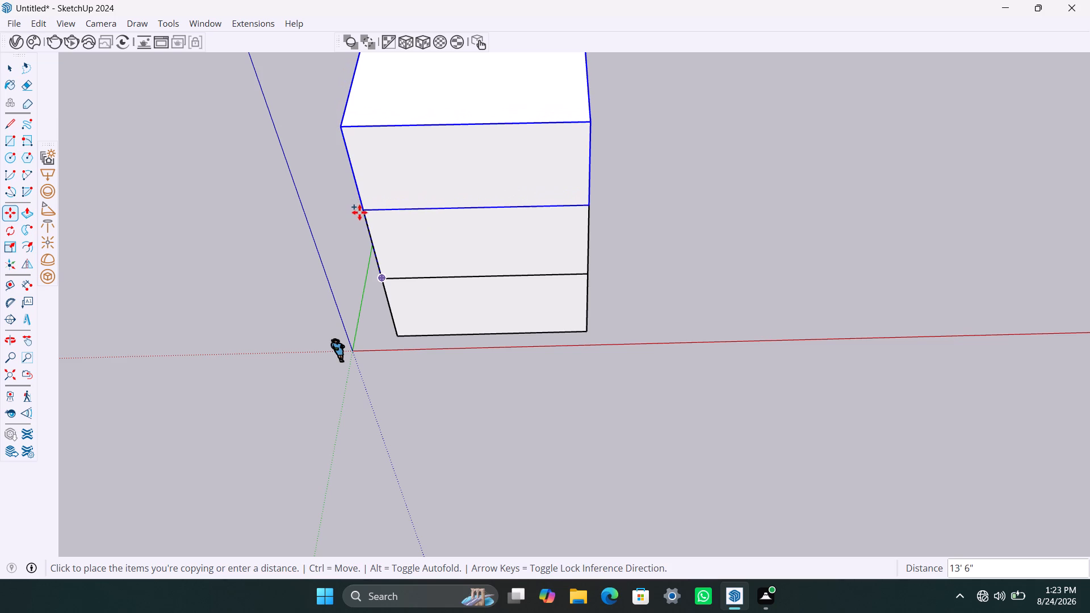
pyautogui.click(363, 217)
pyautogui.press('space')
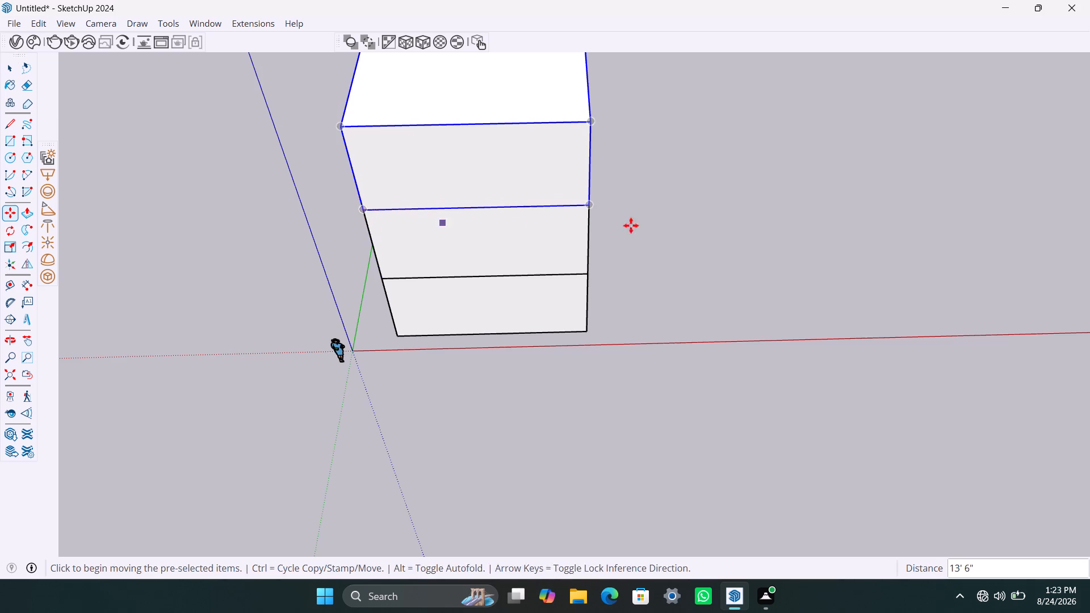
pyautogui.click(651, 225)
pyautogui.scroll(-6, 600, 227)
pyautogui.moveTo(484, 252); pyautogui.dragTo(431, 157, button='middle')
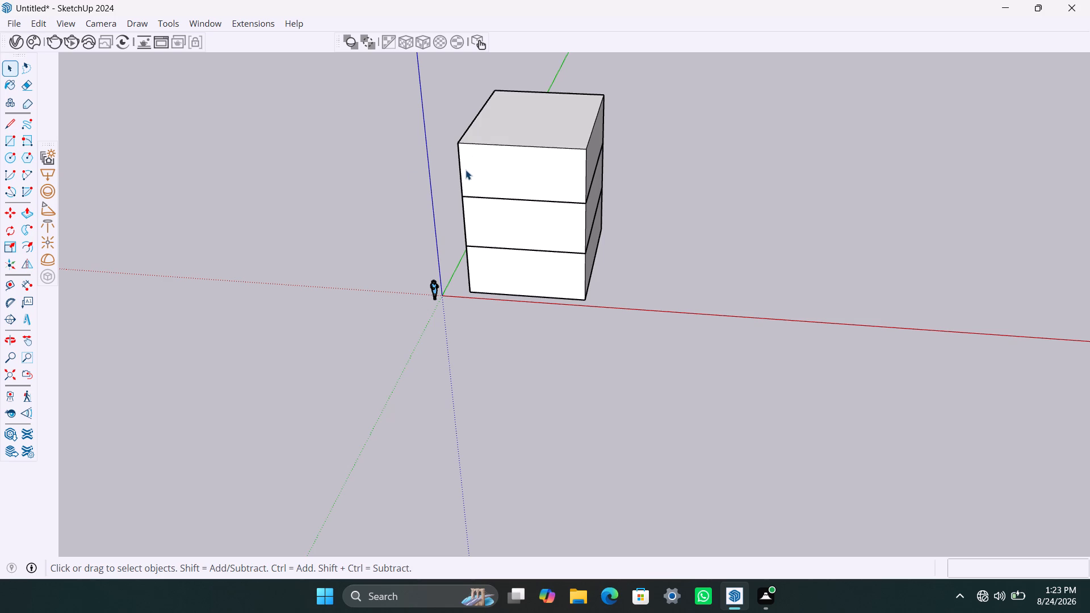
# Move the top and middle box groups off the stack, placing them separately beside the bottom box.
pyautogui.scroll(-2, 494, 298)
pyautogui.moveTo(492, 299); pyautogui.dragTo(468, 253, button='middle')
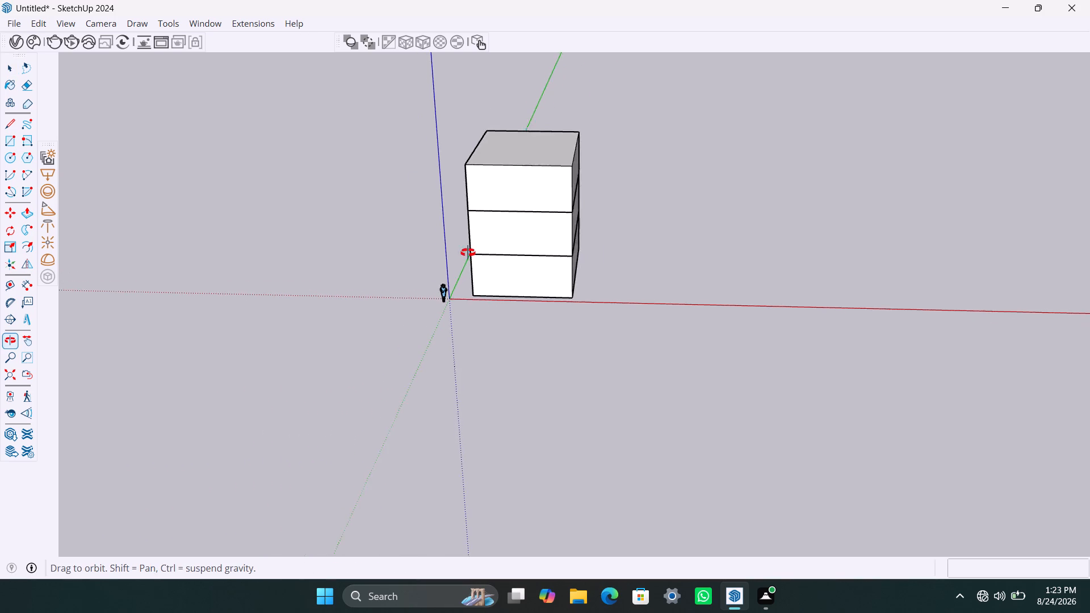
pyautogui.moveTo(468, 253); pyautogui.dragTo(441, 252, button='middle')
pyautogui.click(505, 179)
pyautogui.press('m')
pyautogui.click(500, 187)
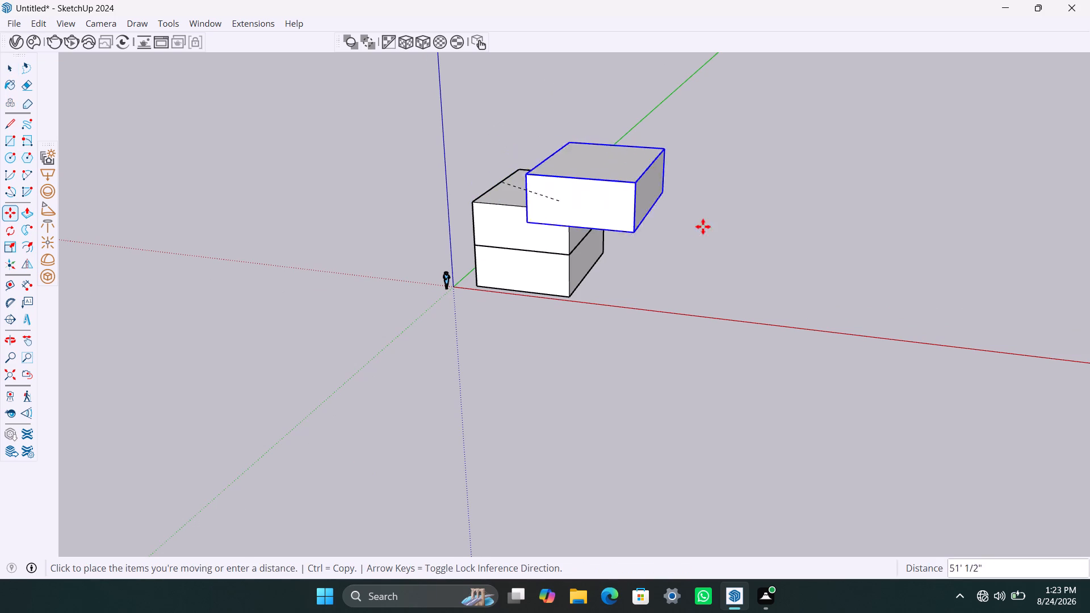
pyautogui.click(766, 220)
pyautogui.press('space')
pyautogui.click(535, 226)
pyautogui.press('m')
pyautogui.moveTo(535, 228); pyautogui.dragTo(546, 232)
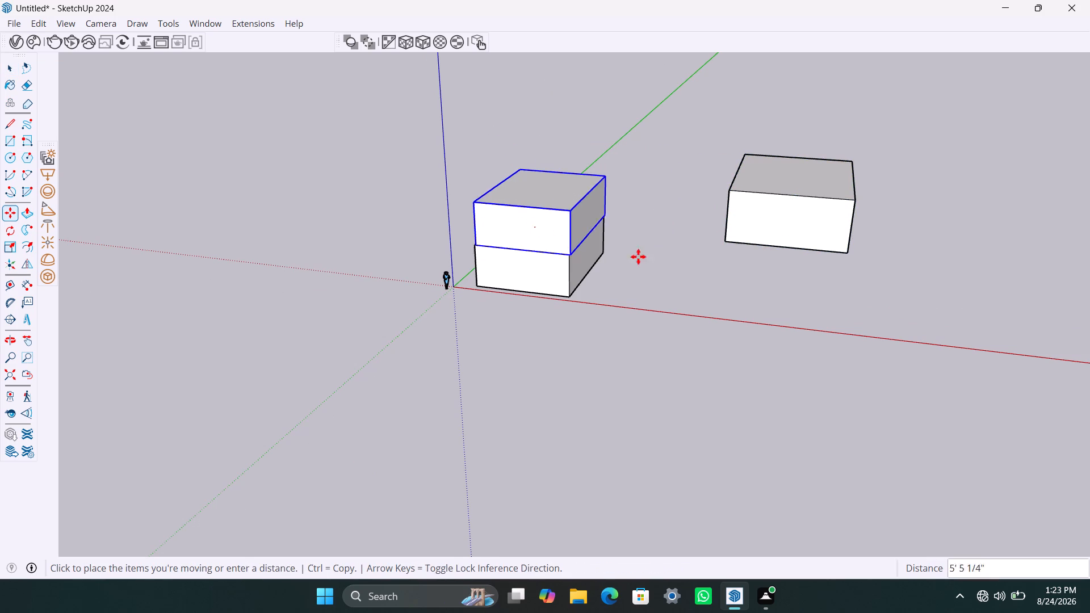
pyautogui.click(929, 279)
pyautogui.press('space')
# Open the bottom box group and add a vertical guide 1' 1.5" in from the front face's left edge.
pyautogui.click(512, 274)
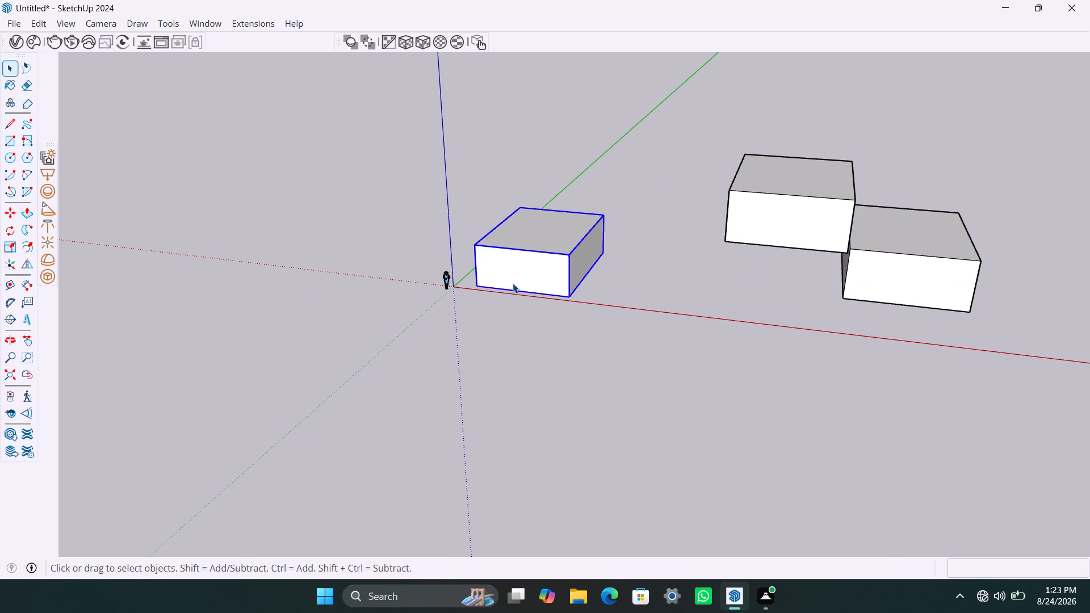
pyautogui.moveTo(485, 300); pyautogui.dragTo(556, 304, button='middle')
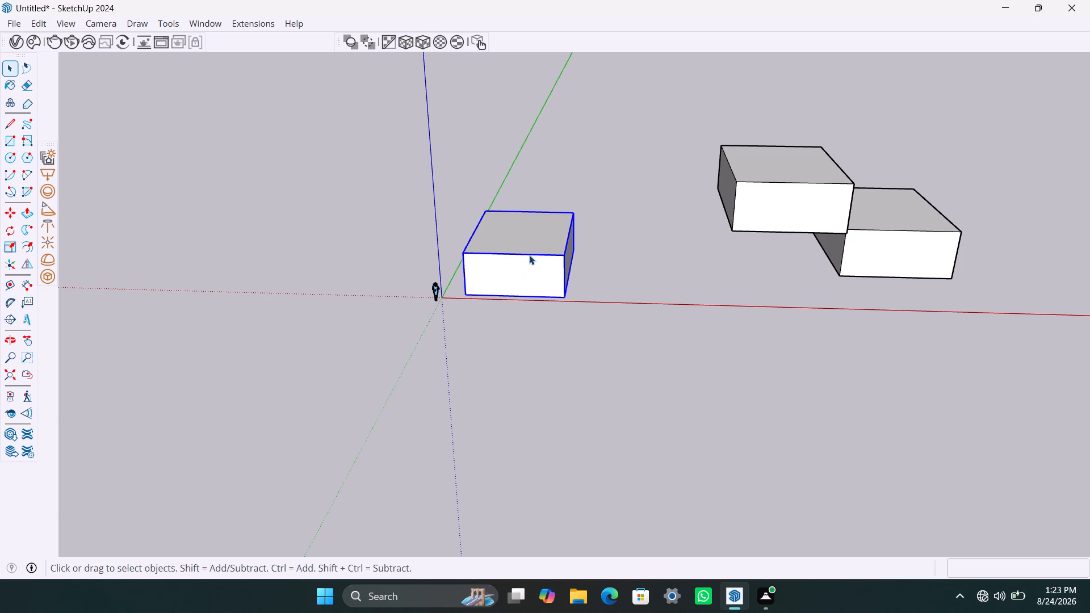
pyautogui.doubleClick(513, 271)
pyautogui.click(497, 271)
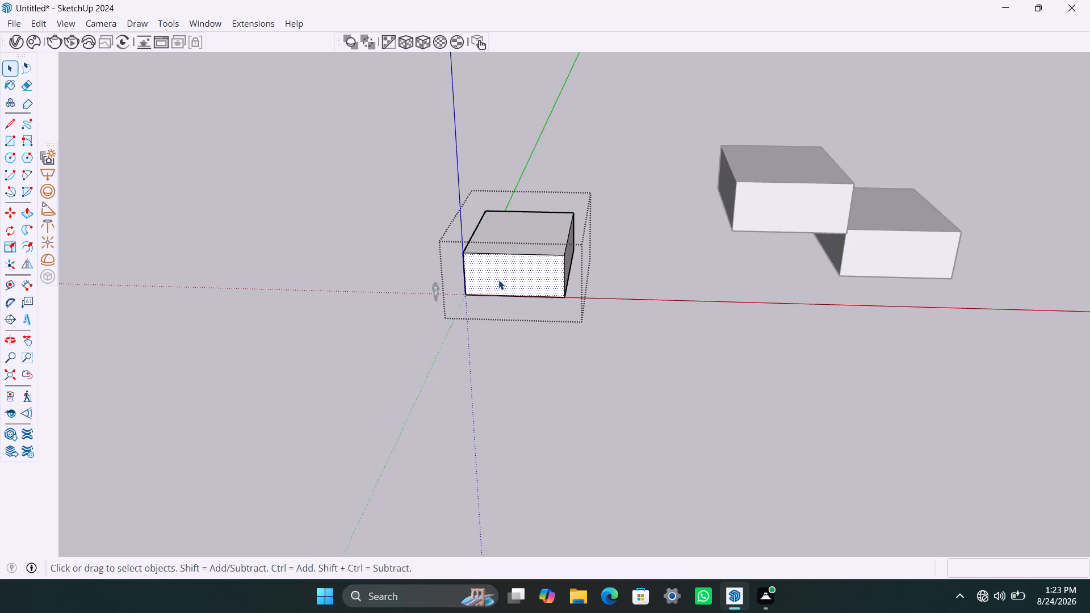
pyautogui.scroll(3, 498, 280)
pyautogui.moveTo(500, 285); pyautogui.dragTo(548, 272, button='middle')
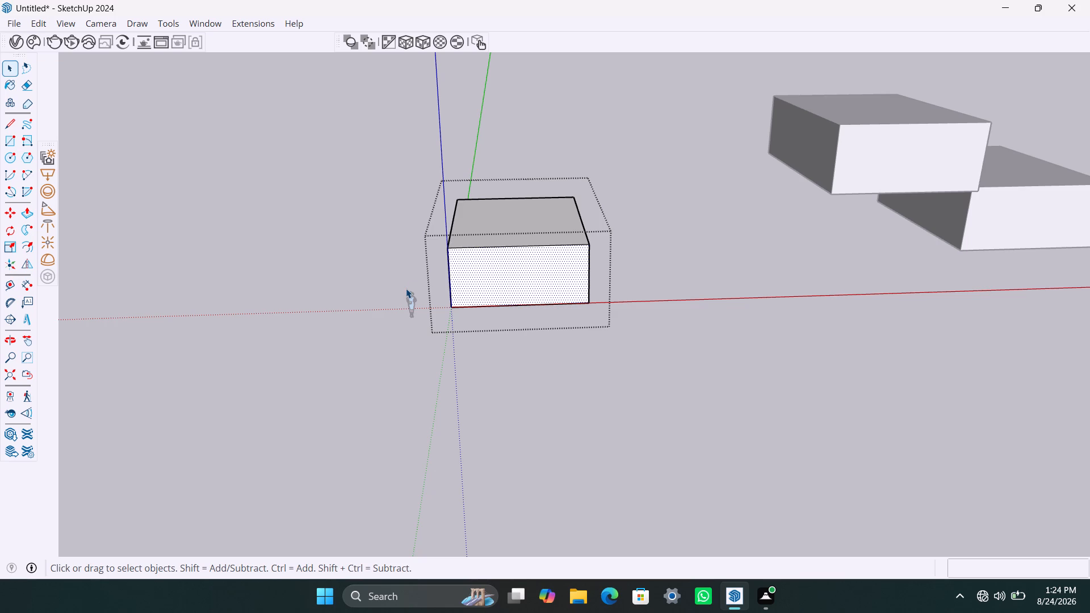
pyautogui.press('t')
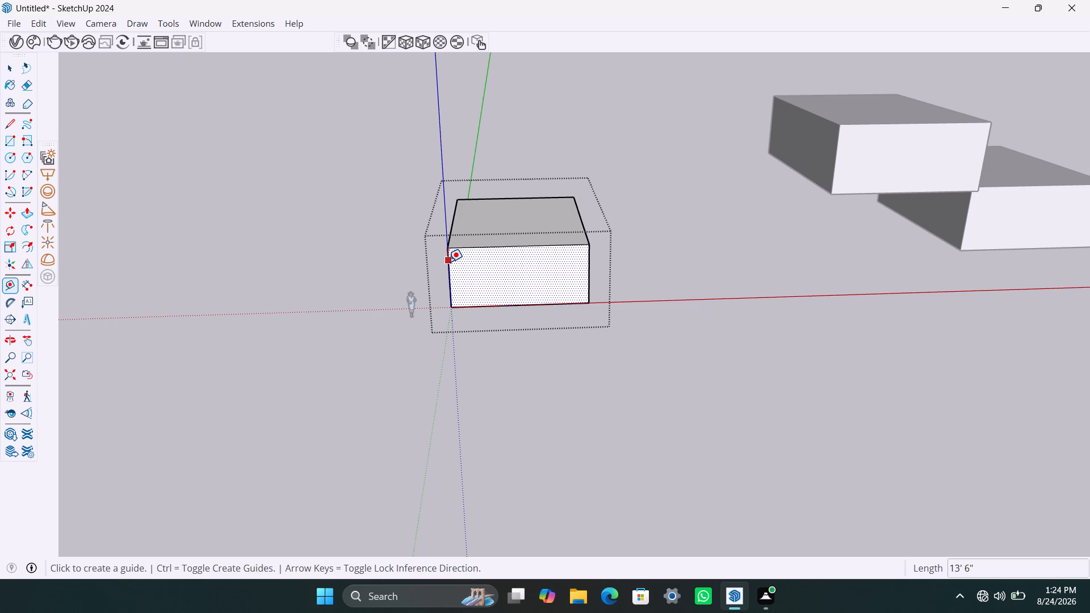
pyautogui.click(448, 262)
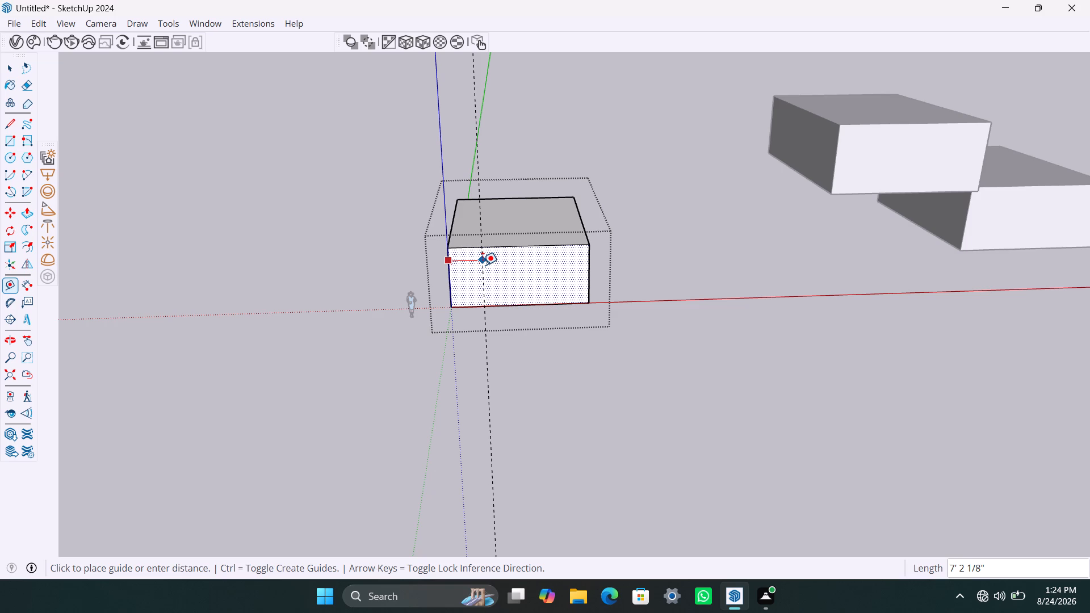
pyautogui.press('1')
pyautogui.write("'1")
pyautogui.write('.5"')
pyautogui.press('Return')
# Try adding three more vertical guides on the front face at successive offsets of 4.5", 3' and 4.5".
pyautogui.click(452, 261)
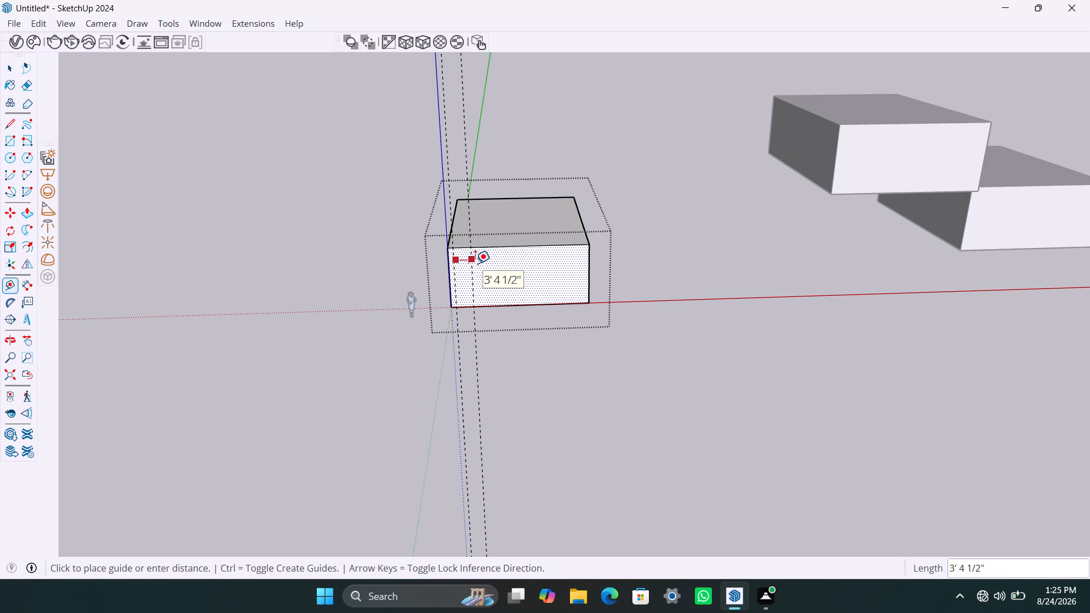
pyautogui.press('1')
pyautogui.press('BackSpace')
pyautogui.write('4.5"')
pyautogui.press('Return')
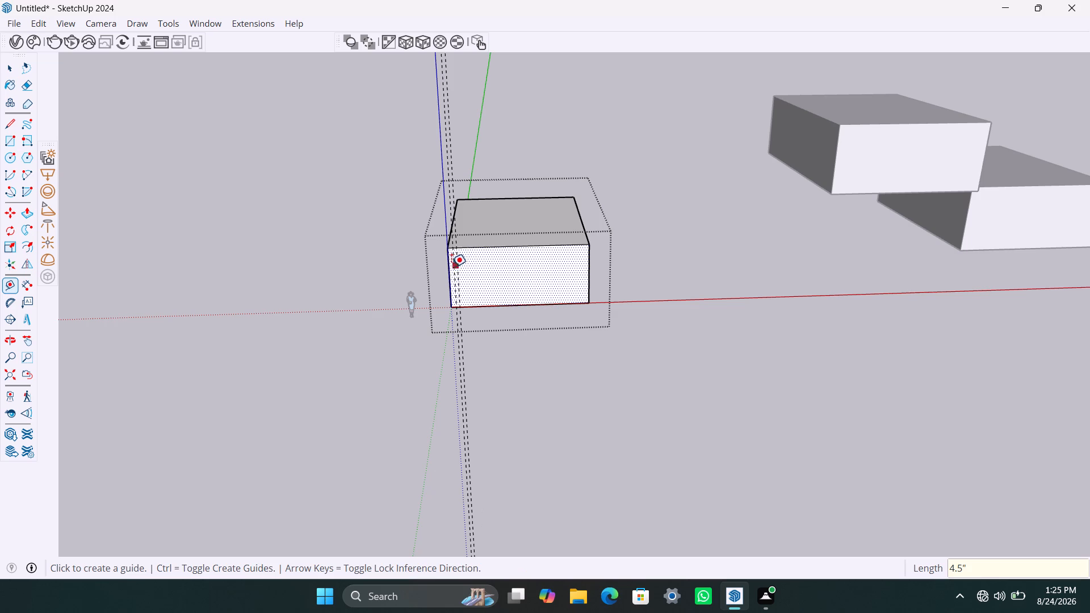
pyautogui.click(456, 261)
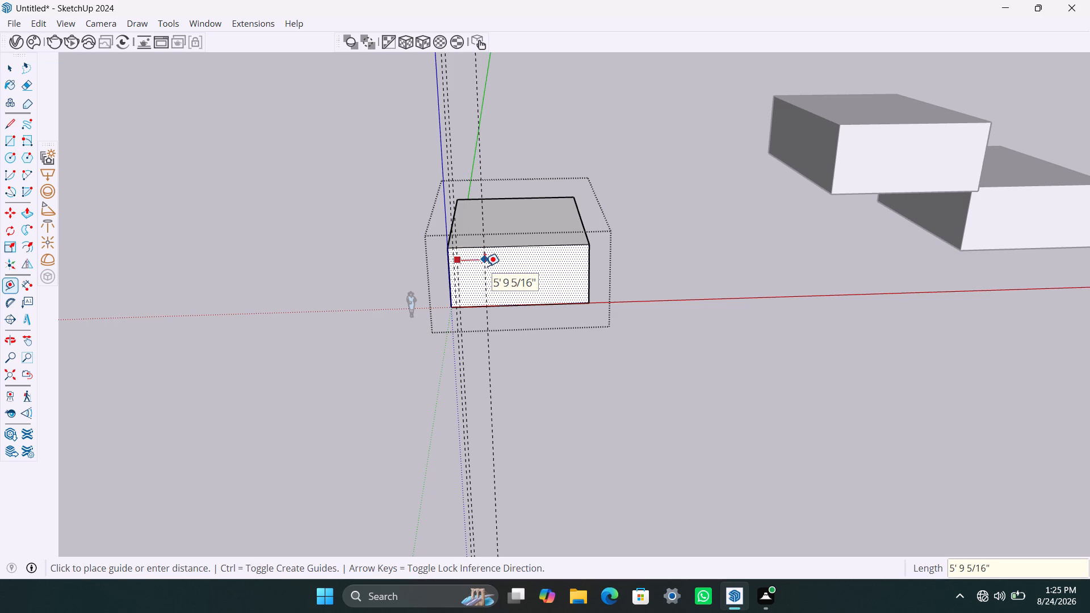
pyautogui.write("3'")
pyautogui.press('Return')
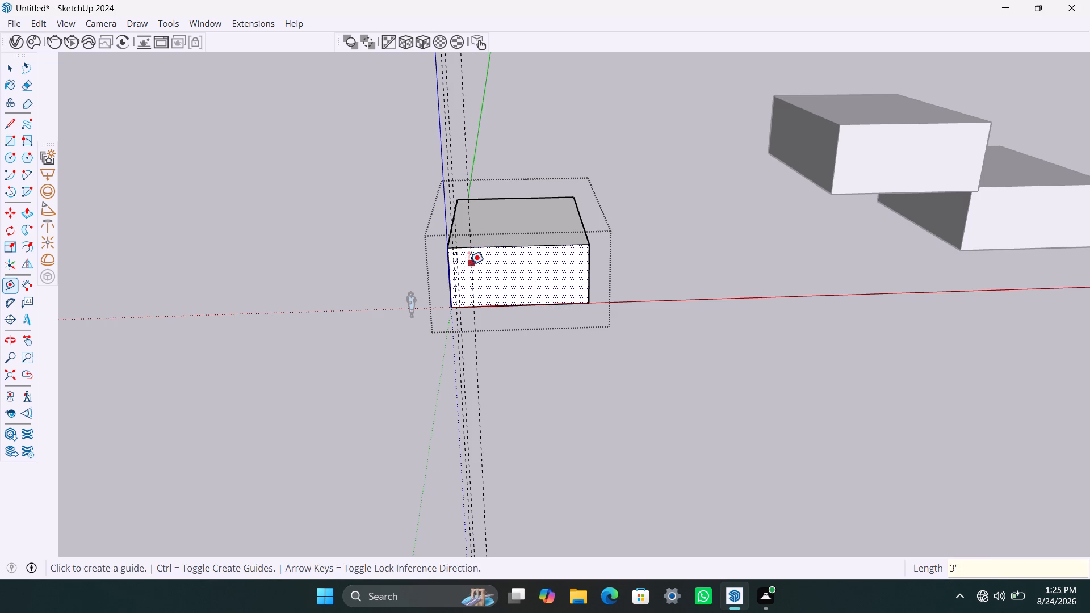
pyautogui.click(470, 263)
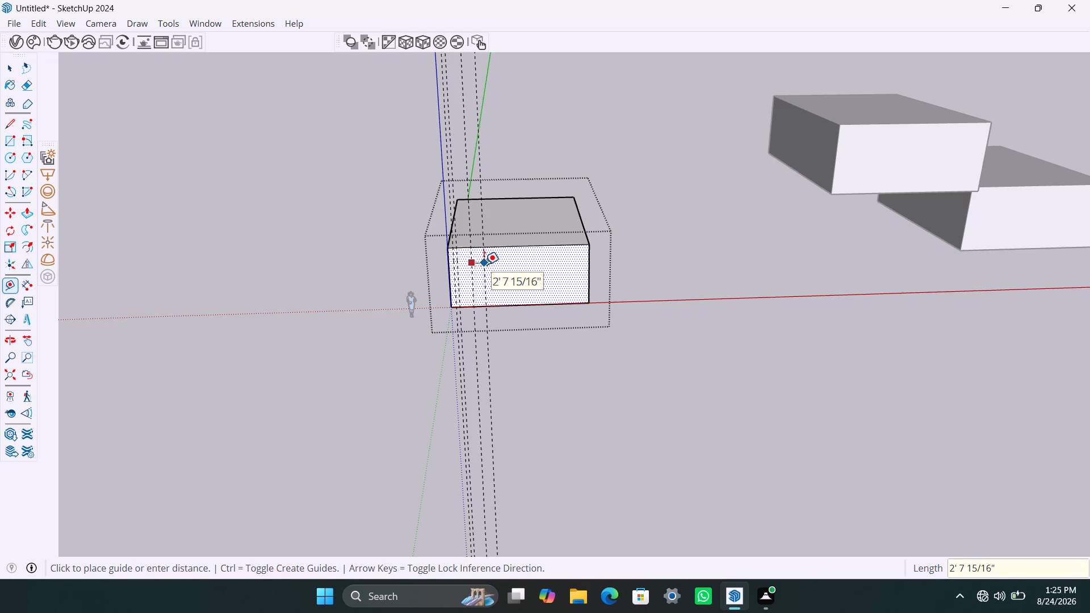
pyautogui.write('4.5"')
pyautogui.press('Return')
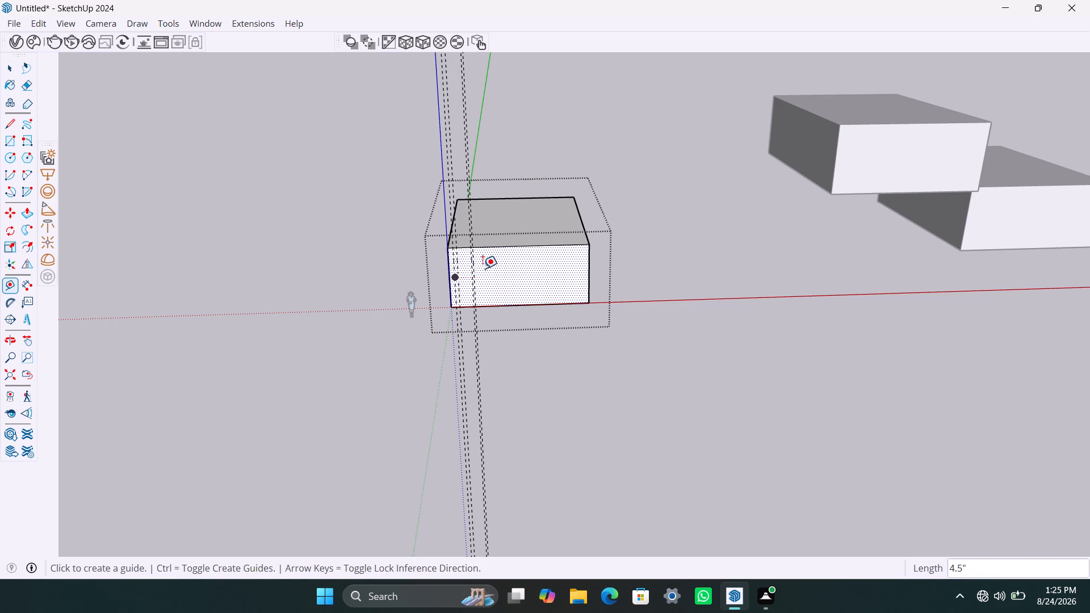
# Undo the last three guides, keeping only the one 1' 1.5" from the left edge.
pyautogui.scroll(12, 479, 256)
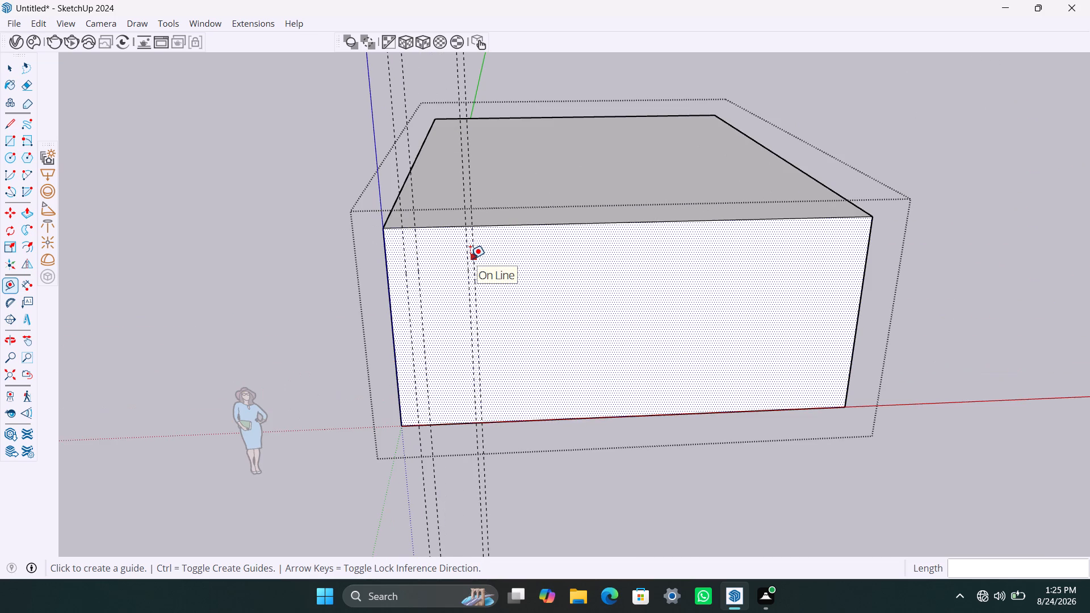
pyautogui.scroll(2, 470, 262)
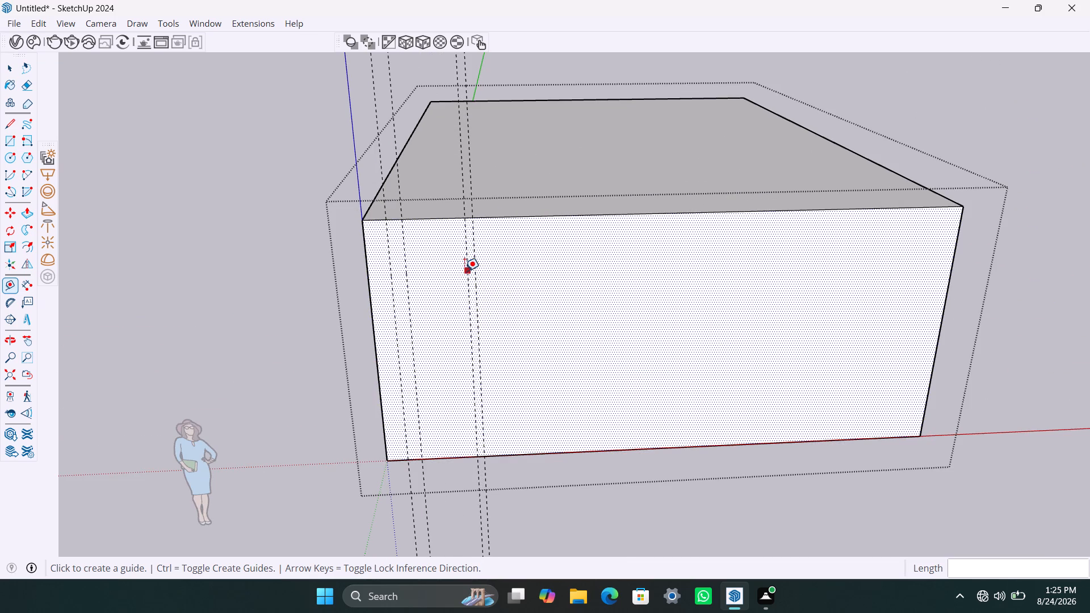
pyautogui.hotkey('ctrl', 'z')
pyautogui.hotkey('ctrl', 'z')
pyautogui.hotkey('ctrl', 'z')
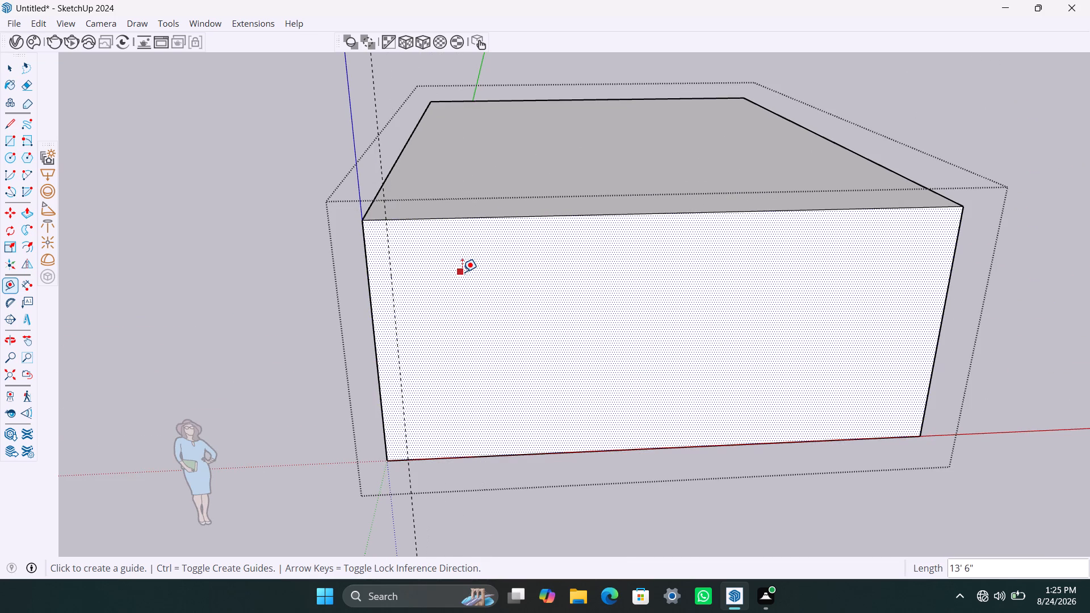
# Add three vertical guides on the front face, continuing from the 1' 1.5" guide at successive offsets of 4.5", 3' and 4.5".
pyautogui.click(387, 254)
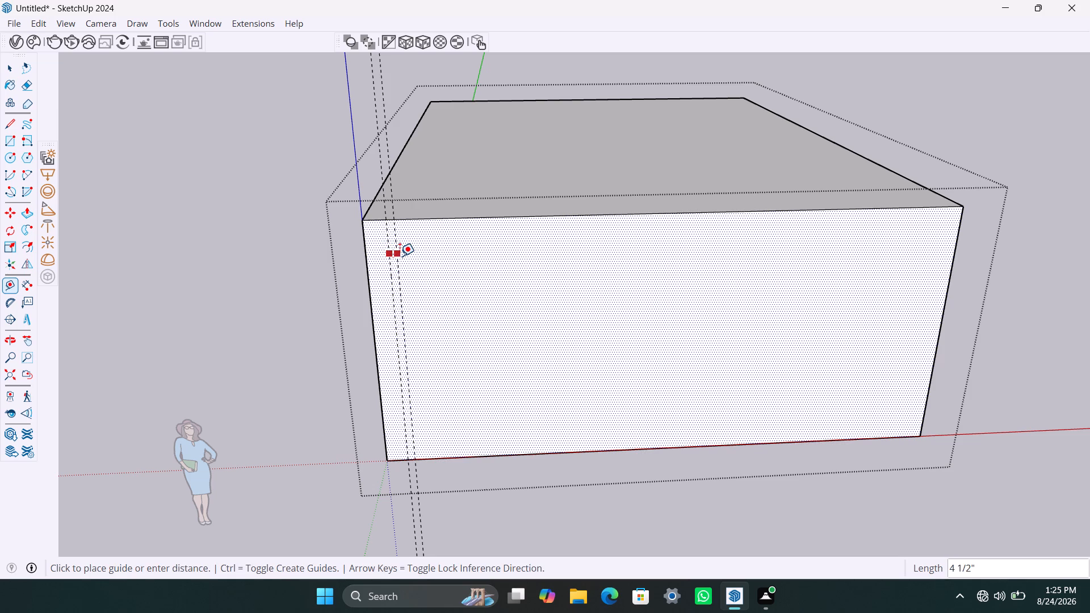
pyautogui.write('4.5"')
pyautogui.press('Return')
pyautogui.click(395, 258)
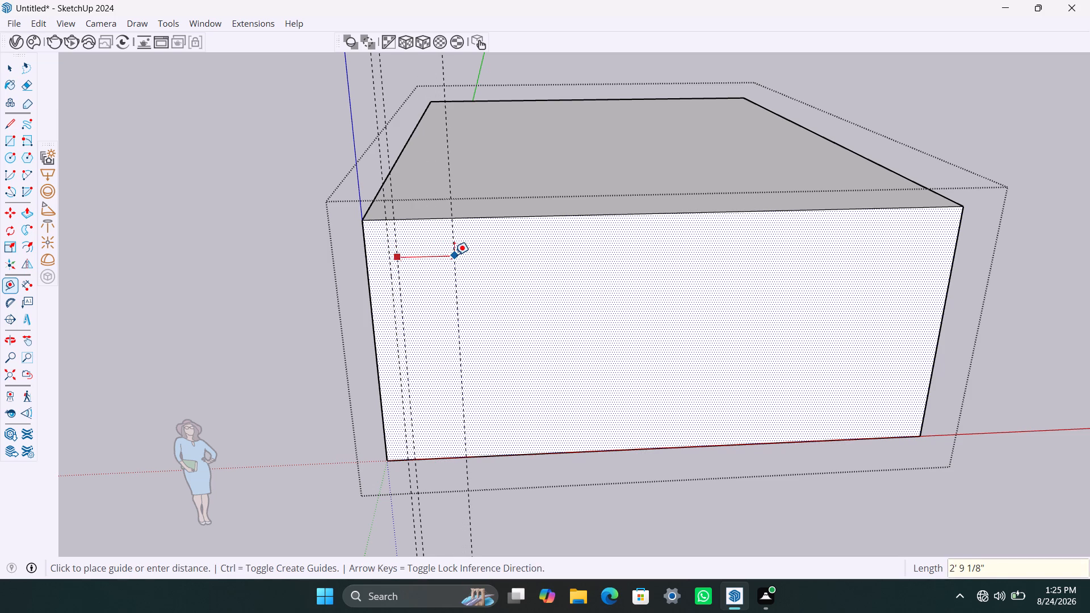
pyautogui.write("3'")
pyautogui.press('Return')
pyautogui.click(462, 254)
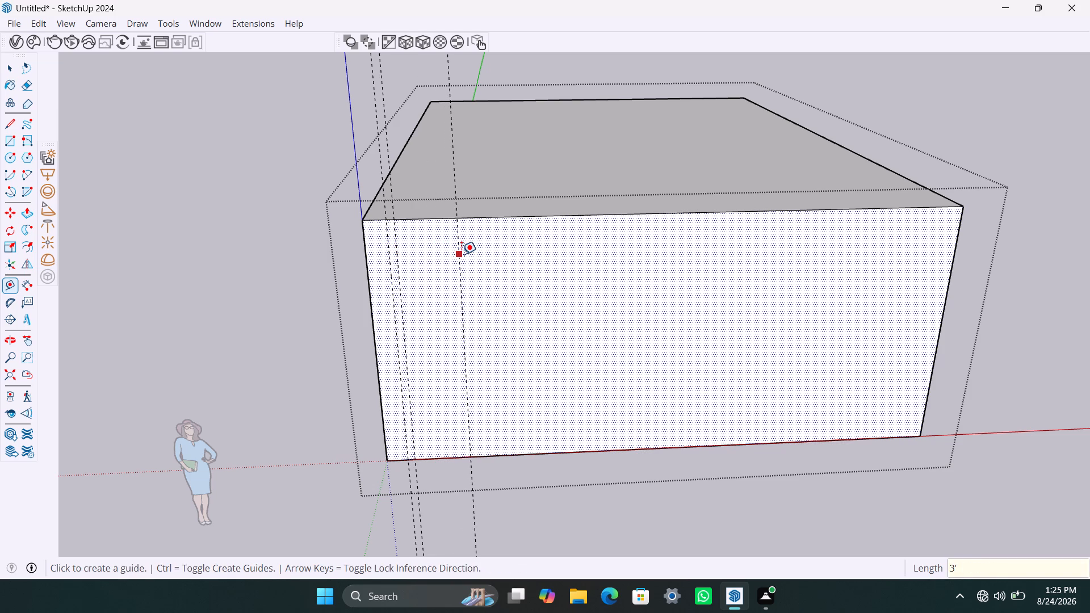
pyautogui.write('4.5"')
pyautogui.press('Return')
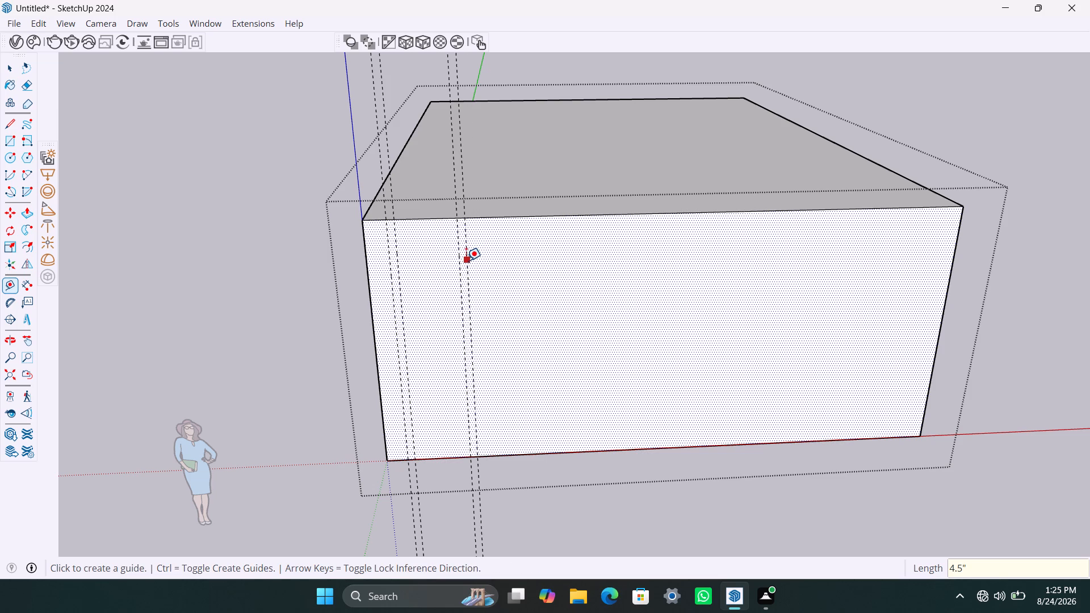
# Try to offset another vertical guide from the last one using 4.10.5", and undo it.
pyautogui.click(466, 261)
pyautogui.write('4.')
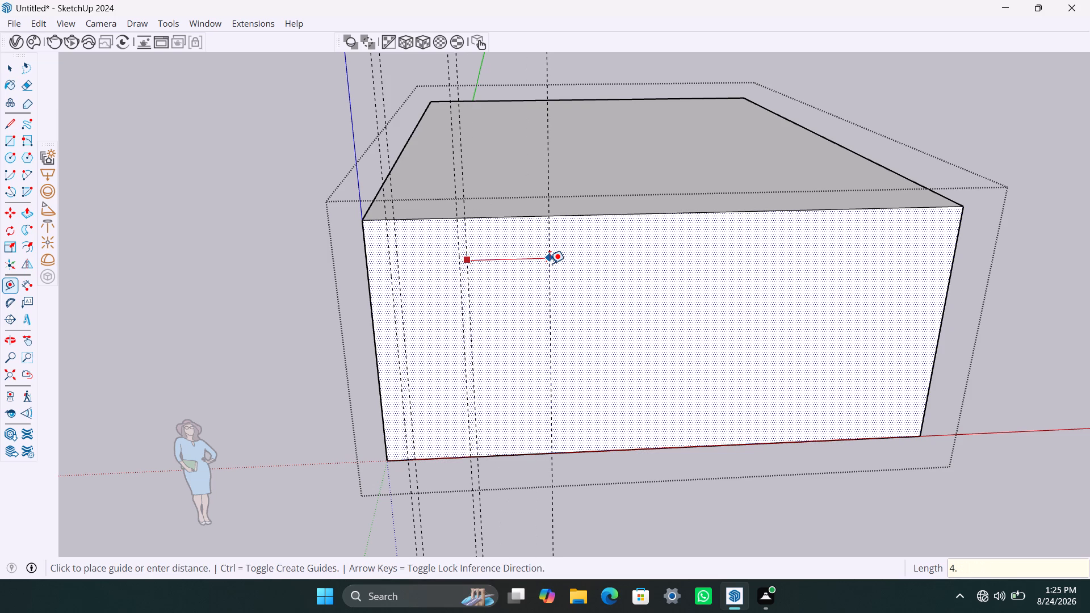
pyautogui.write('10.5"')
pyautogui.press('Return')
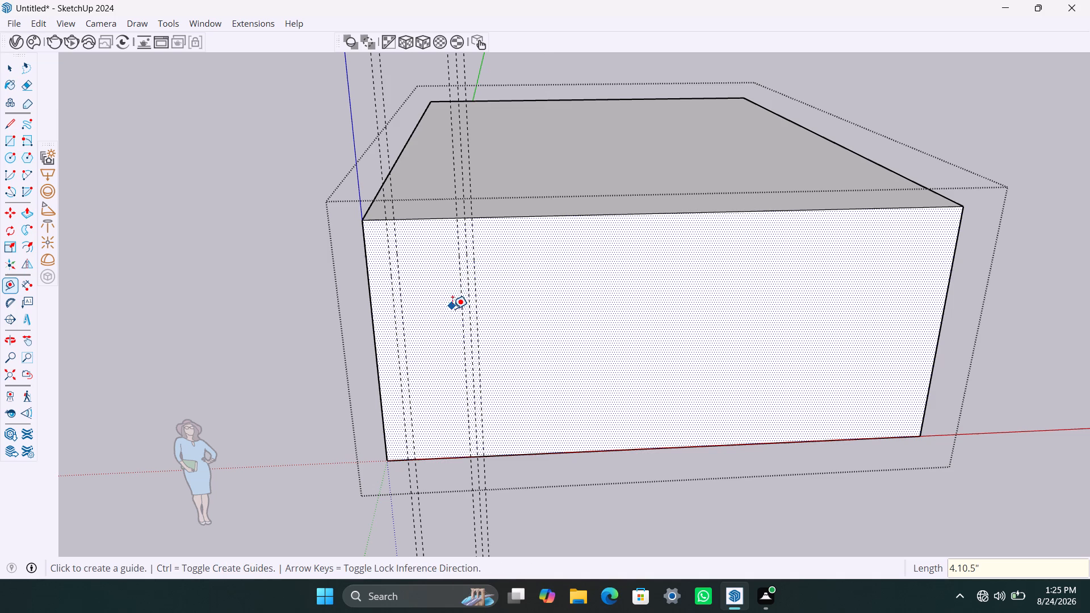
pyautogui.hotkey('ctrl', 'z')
# Add a vertical guide 4' 10.5" to the right of the last guide on the front face.
pyautogui.click(470, 301)
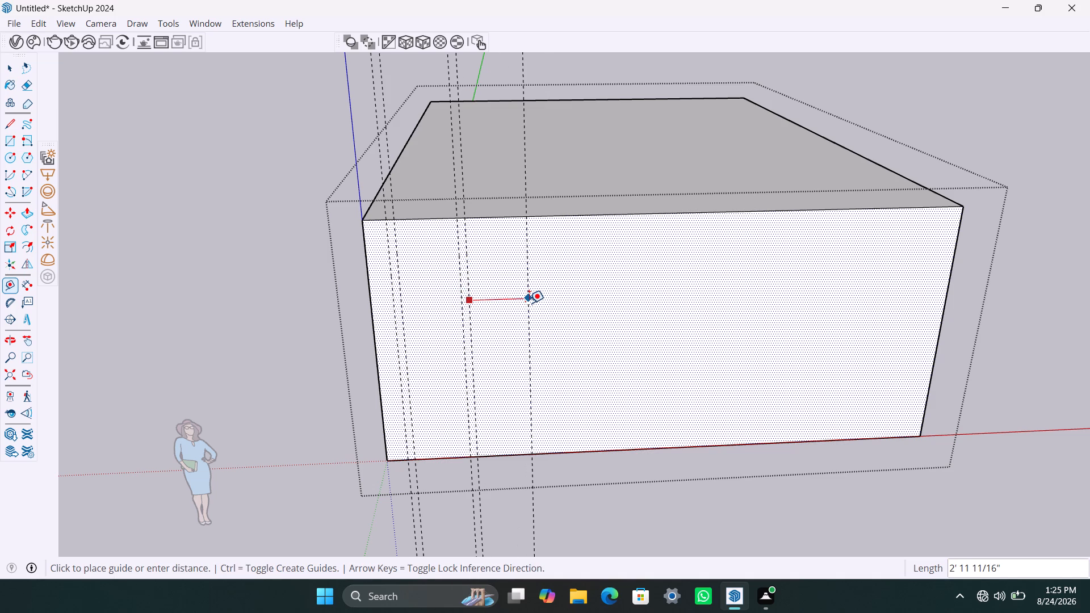
pyautogui.press('4')
pyautogui.write('\'10.5"')
pyautogui.press('Return')
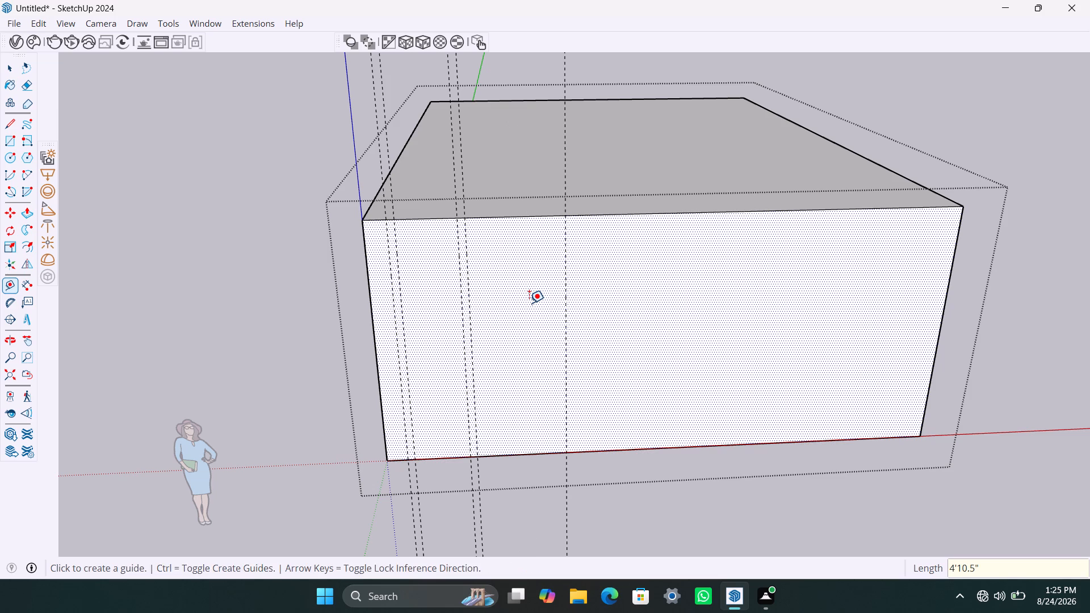
# Draw a vertical line along the rightmost guide on the front face, from the top edge to the bottom edge.
pyautogui.press('space')
pyautogui.scroll(-4, 546, 331)
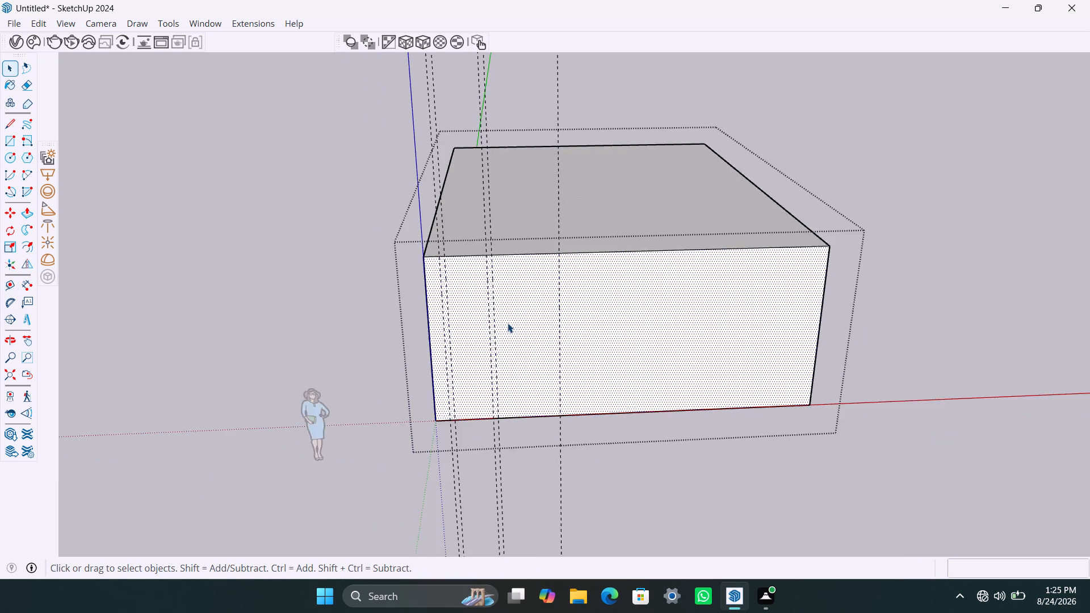
pyautogui.scroll(-2, 508, 323)
pyautogui.keyDown('shift'); pyautogui.moveTo(505, 326); pyautogui.dragTo(399, 334, button='middle'); pyautogui.keyUp('shift')
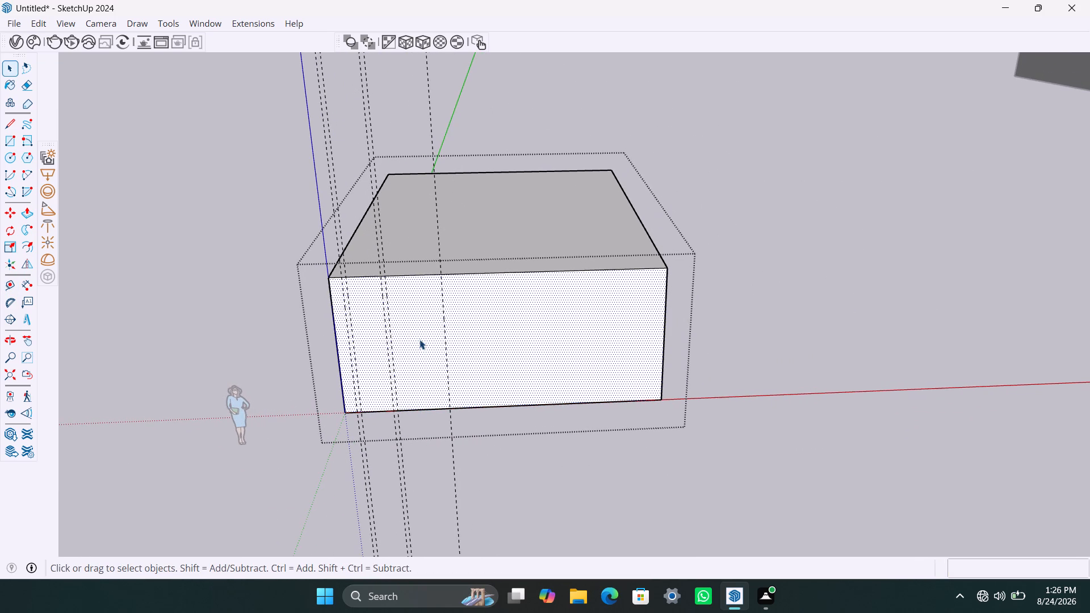
pyautogui.press('l')
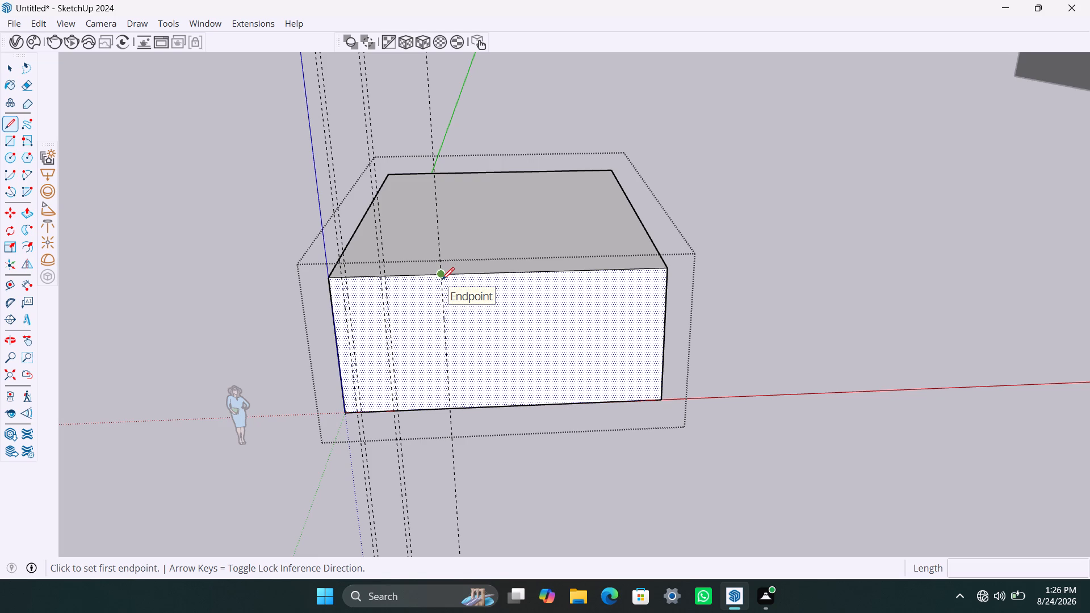
pyautogui.click(442, 280)
pyautogui.click(450, 407)
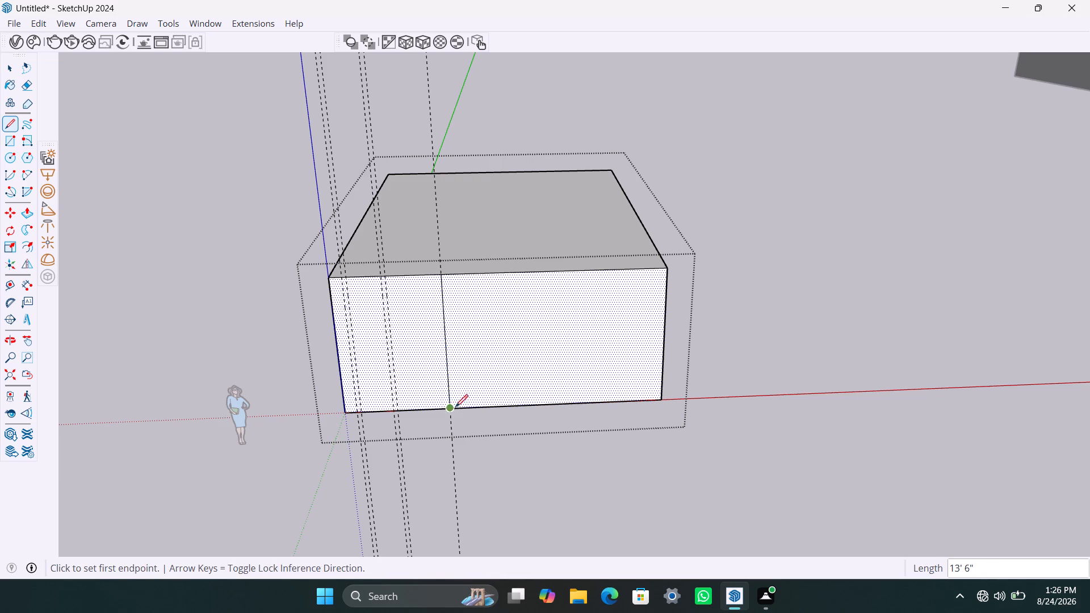
pyautogui.press('space')
pyautogui.click(476, 357)
pyautogui.click(426, 354)
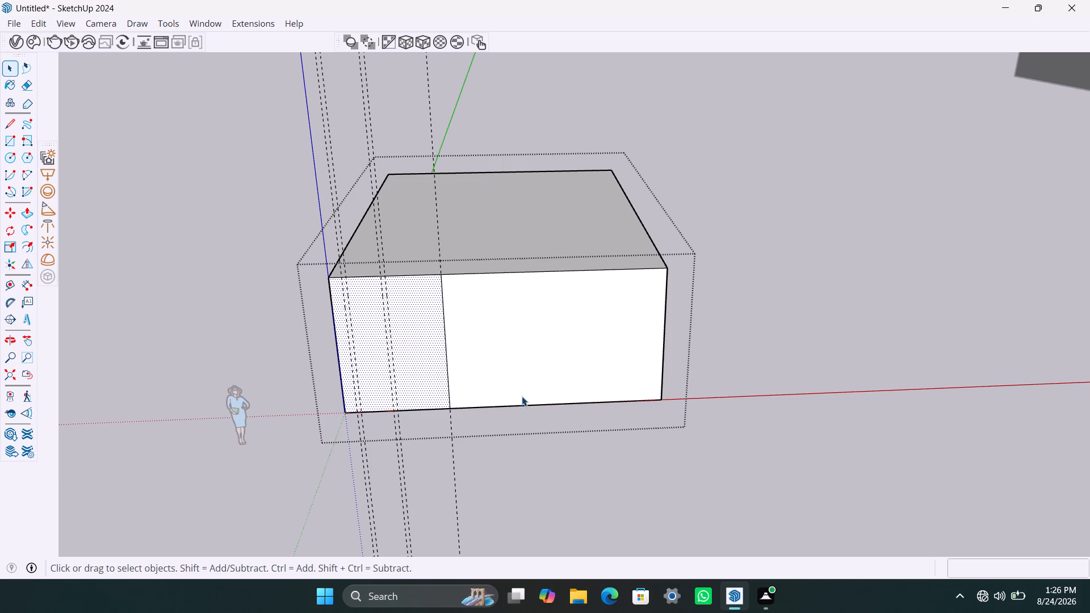
# Add two horizontal guides on the front face, one 1' 6" above the bottom edge and another 1' 6" above that.
pyautogui.press('t')
pyautogui.click(529, 409)
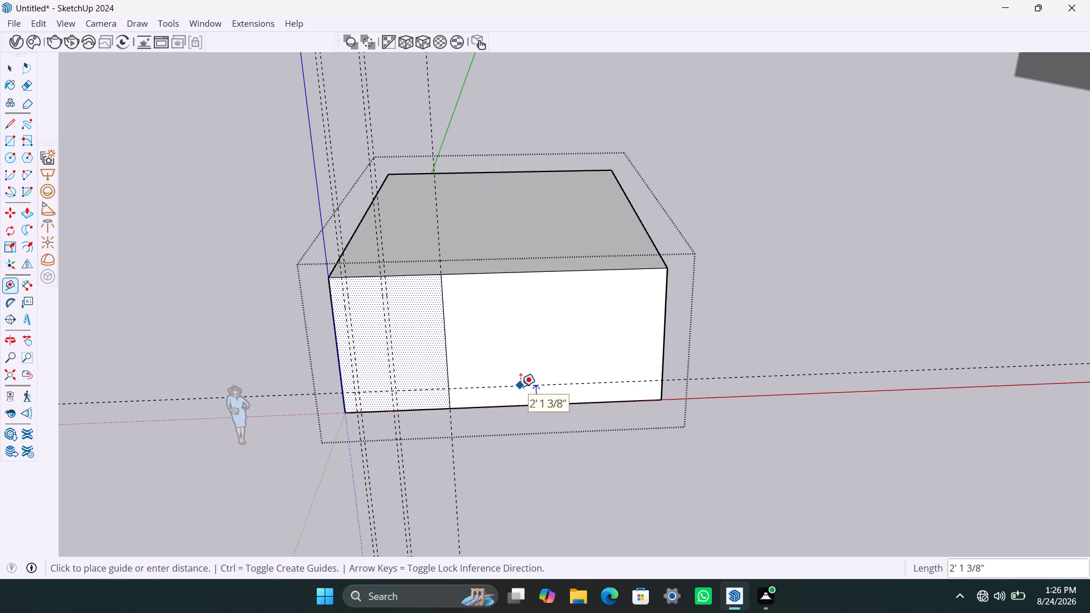
pyautogui.write('1\'6"')
pyautogui.press('Return')
pyautogui.click(525, 394)
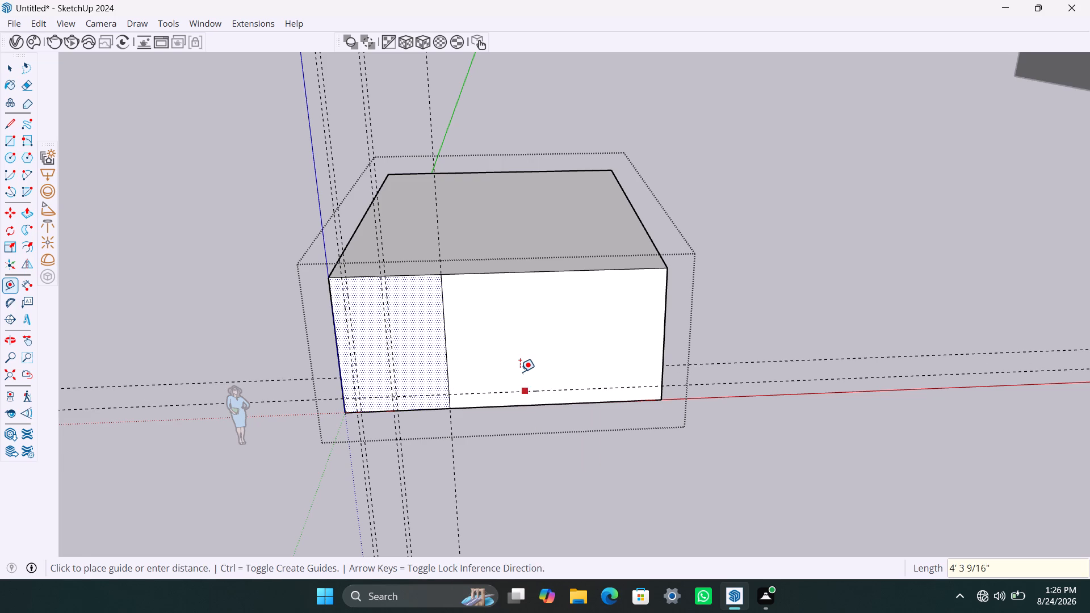
pyautogui.write('1\'6"')
pyautogui.press('Return')
pyautogui.press('space')
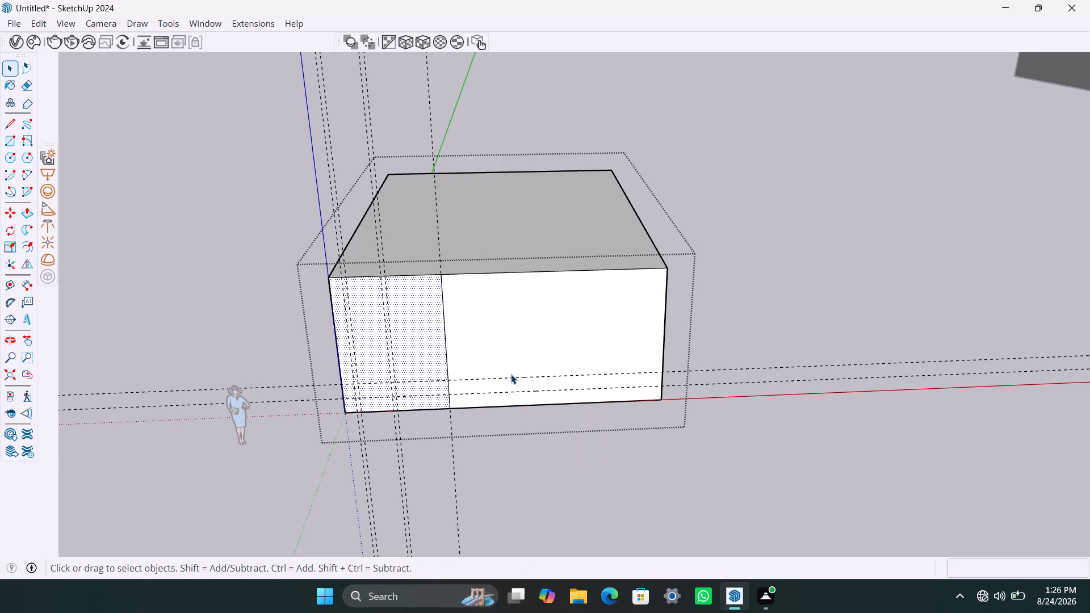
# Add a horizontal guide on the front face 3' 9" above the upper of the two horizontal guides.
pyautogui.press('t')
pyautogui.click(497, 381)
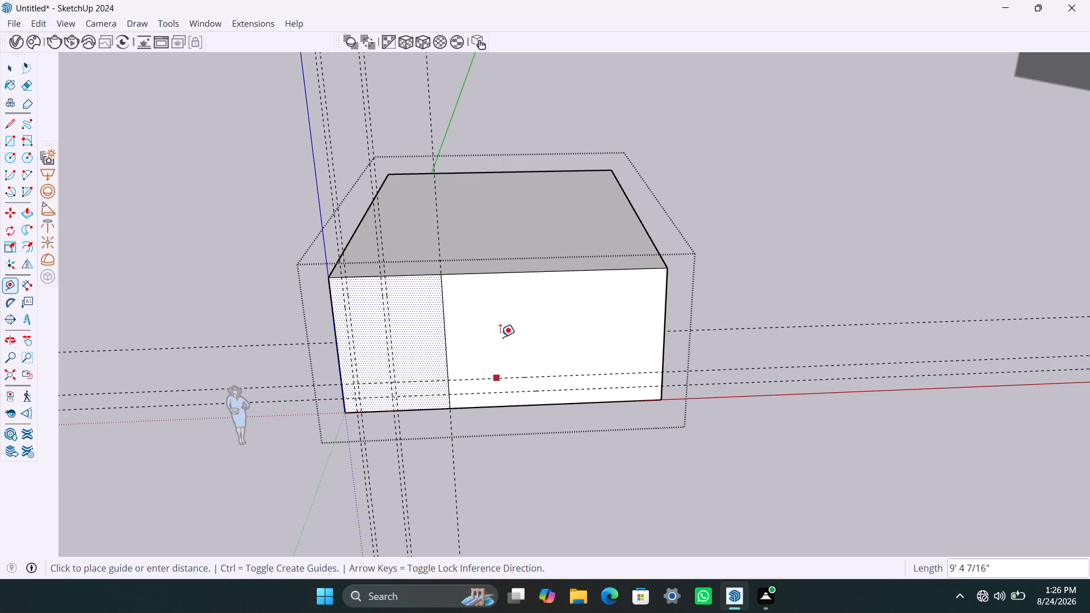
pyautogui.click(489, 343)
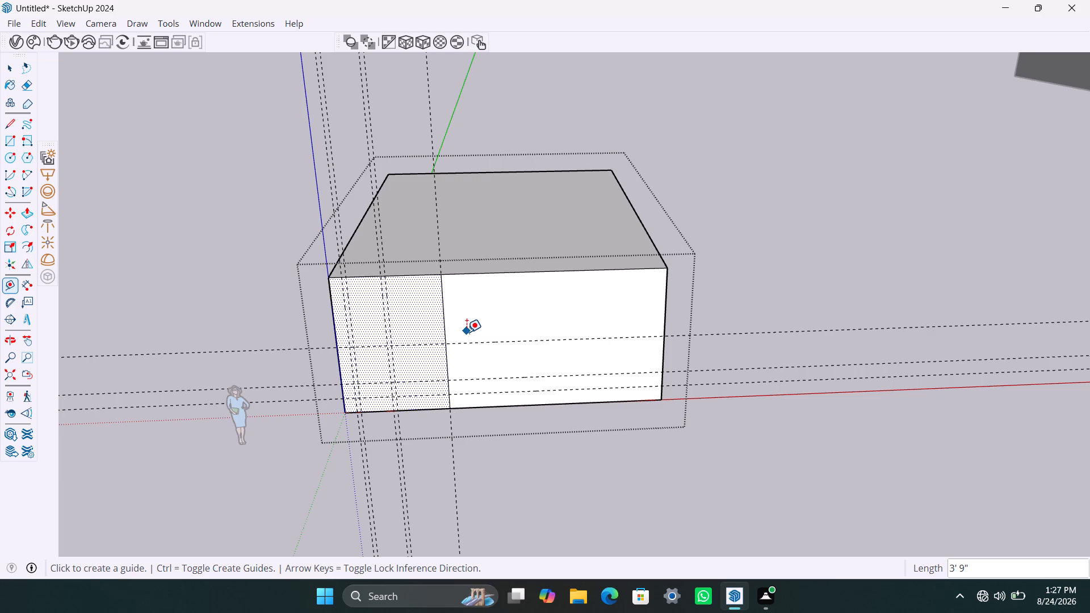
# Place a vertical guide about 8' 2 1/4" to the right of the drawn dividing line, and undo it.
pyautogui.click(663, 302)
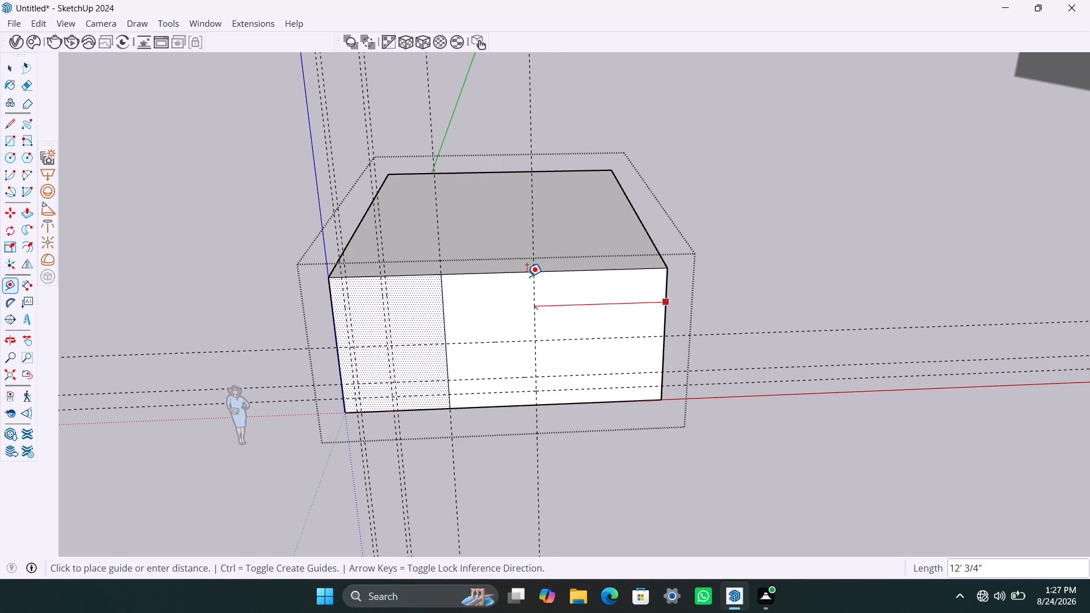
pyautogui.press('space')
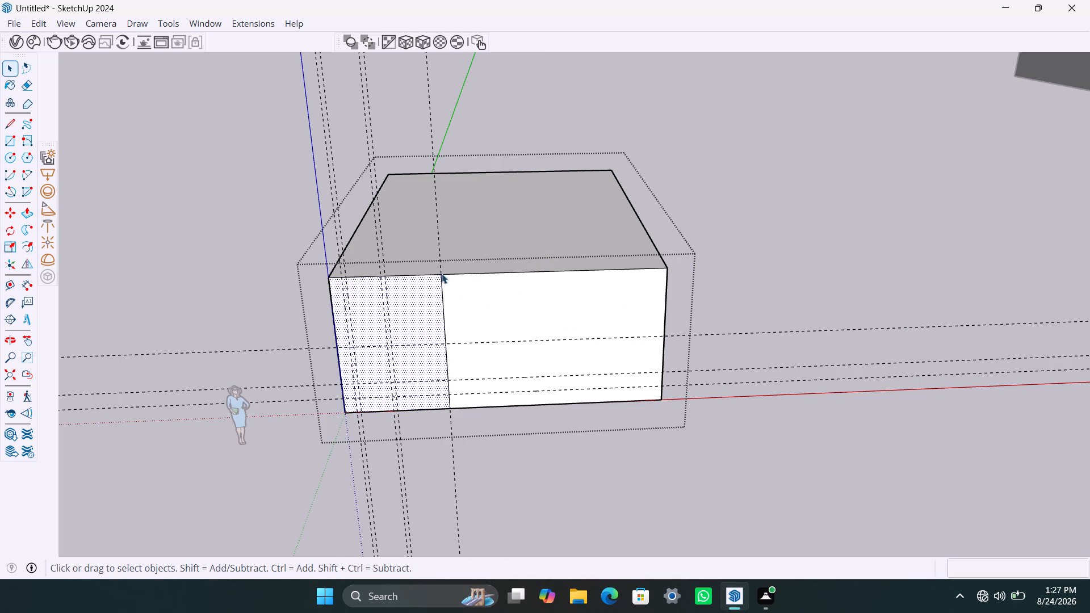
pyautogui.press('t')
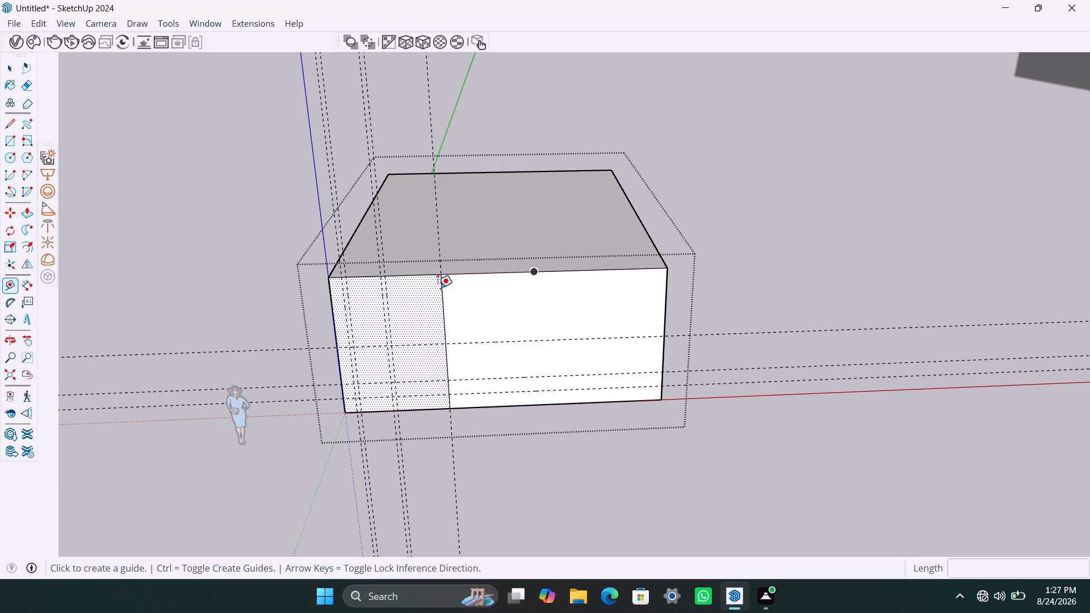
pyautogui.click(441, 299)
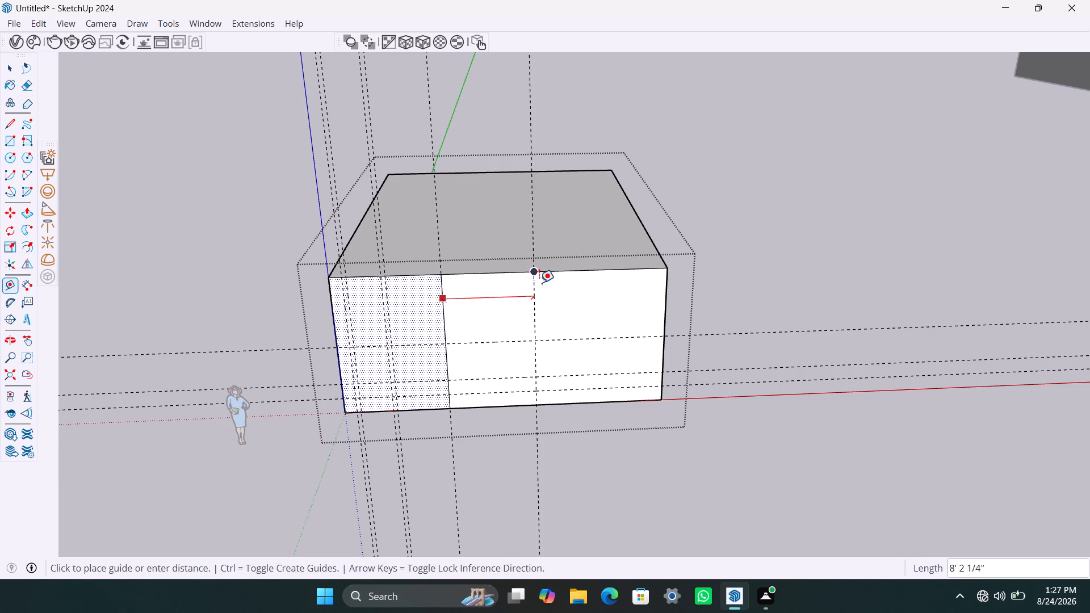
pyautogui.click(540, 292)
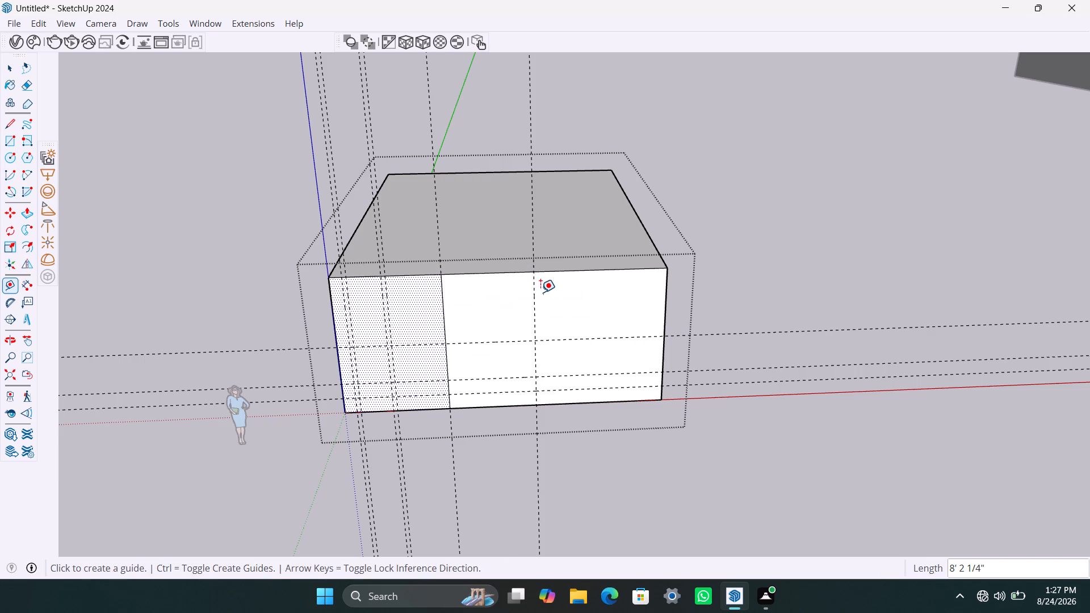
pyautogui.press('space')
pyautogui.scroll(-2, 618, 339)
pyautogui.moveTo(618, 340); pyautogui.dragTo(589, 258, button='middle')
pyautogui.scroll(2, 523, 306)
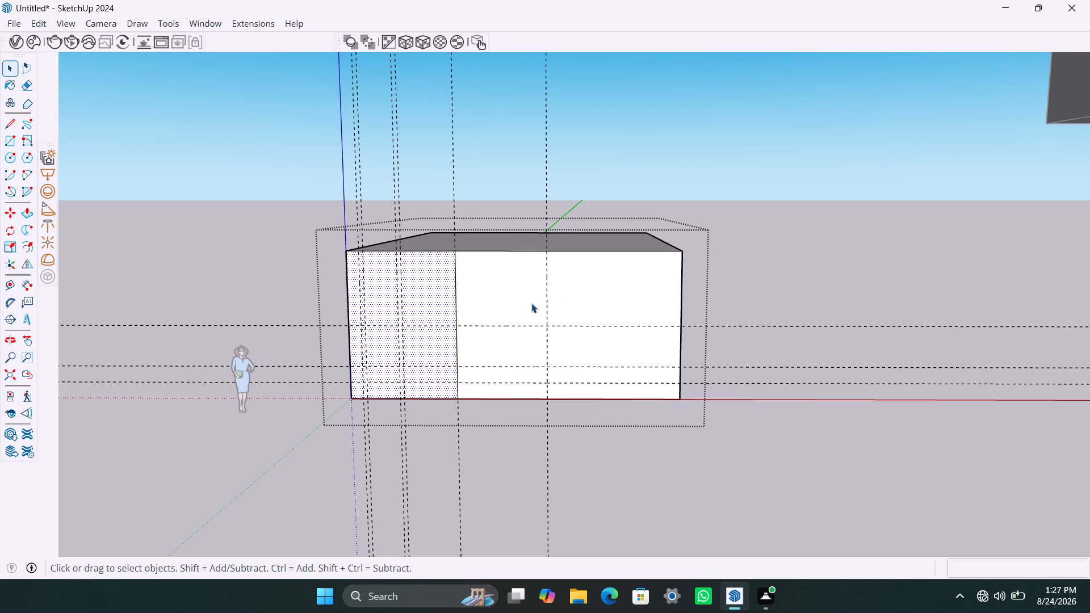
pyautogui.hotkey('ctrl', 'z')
# Add a vertical guide 10' to the right of the drawn dividing line on the front face.
pyautogui.press('t')
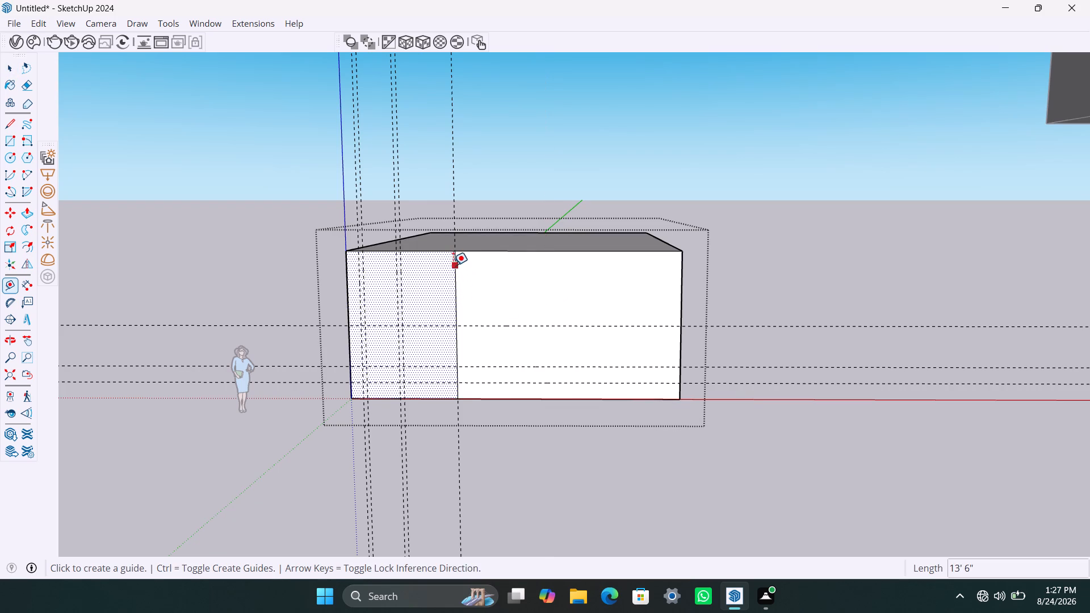
pyautogui.click(453, 265)
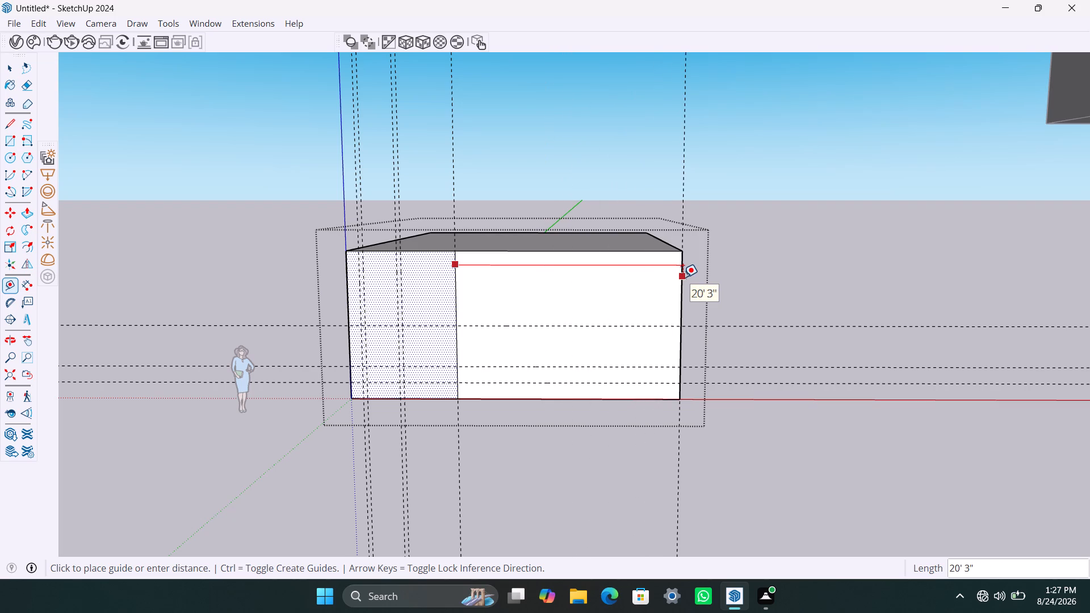
pyautogui.click(567, 277)
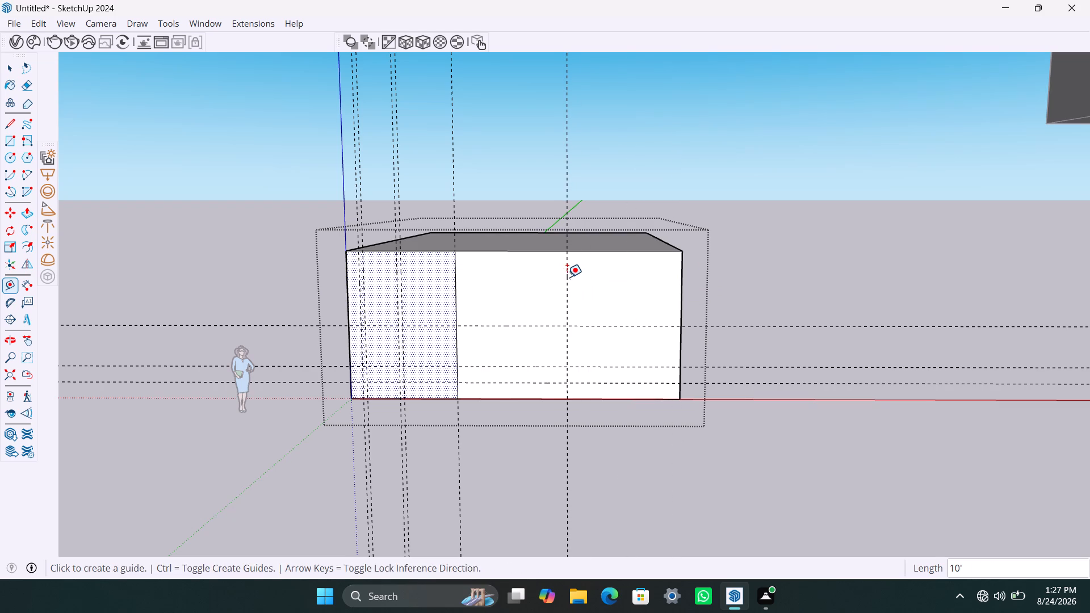
pyautogui.press('space')
# Add a horizontal guide 3' below the top edge of the front face.
pyautogui.scroll(-1, 510, 330)
pyautogui.moveTo(544, 334); pyautogui.dragTo(544, 346, button='middle')
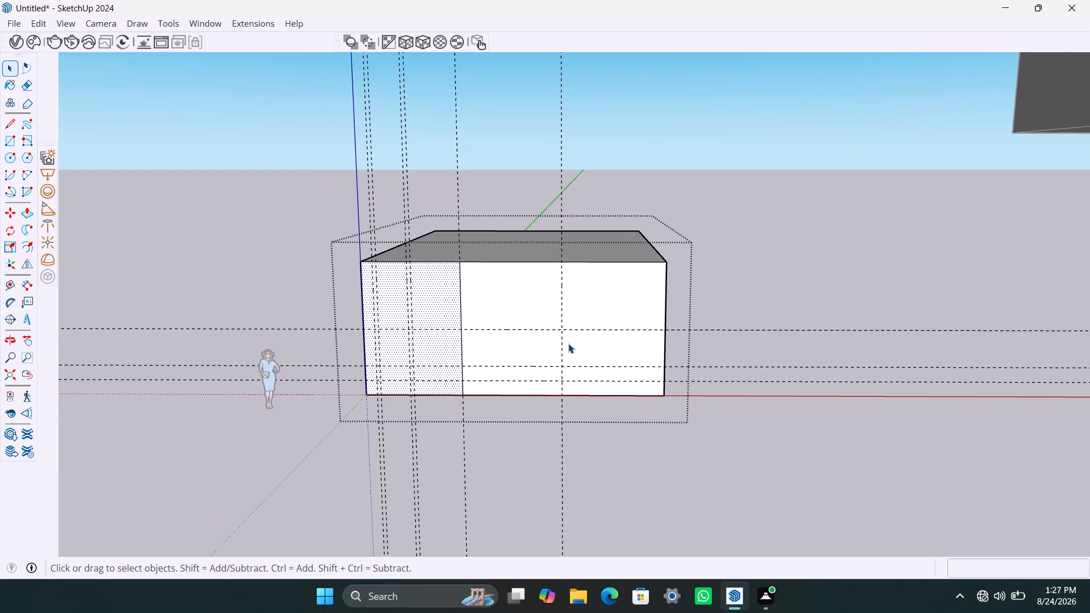
pyautogui.scroll(1, 571, 342)
pyautogui.keyDown('shift'); pyautogui.moveTo(581, 341); pyautogui.dragTo(527, 342, button='middle'); pyautogui.keyUp('shift')
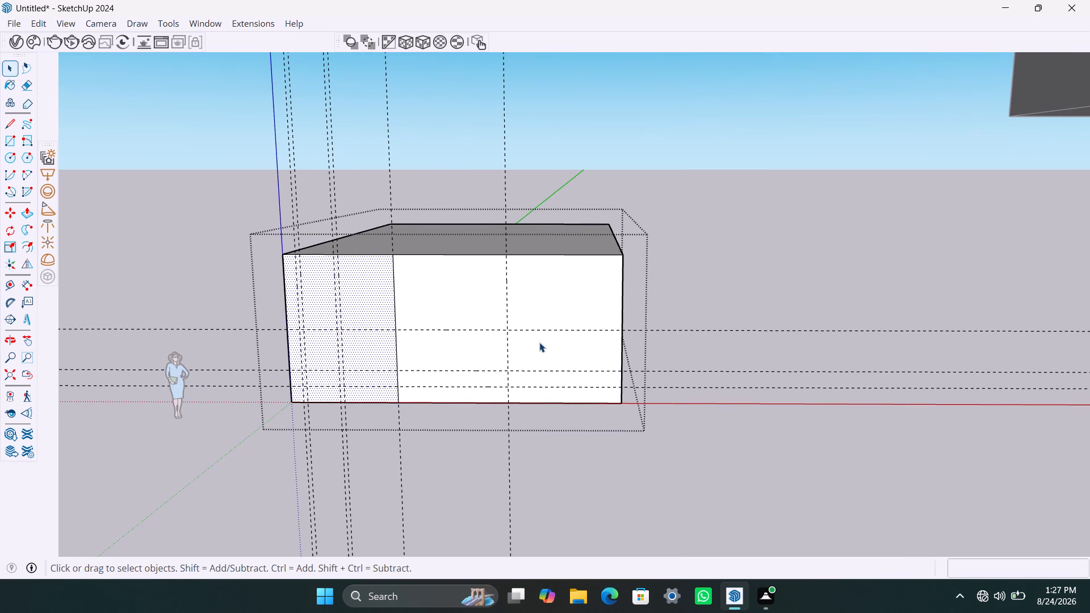
pyautogui.moveTo(432, 322); pyautogui.dragTo(437, 324, button='middle')
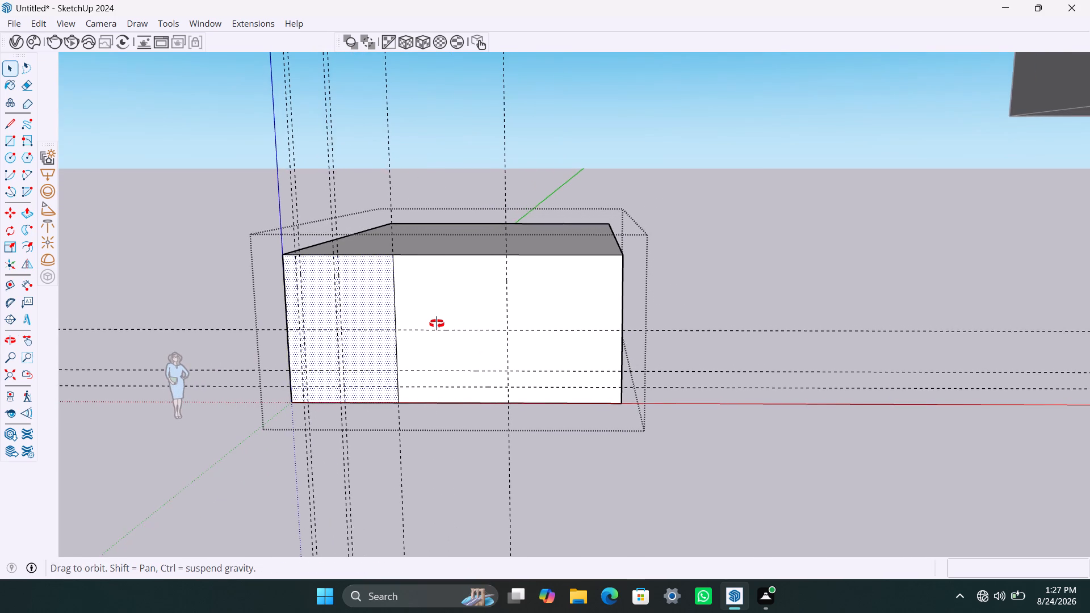
pyautogui.moveTo(437, 324); pyautogui.dragTo(448, 325, button='middle')
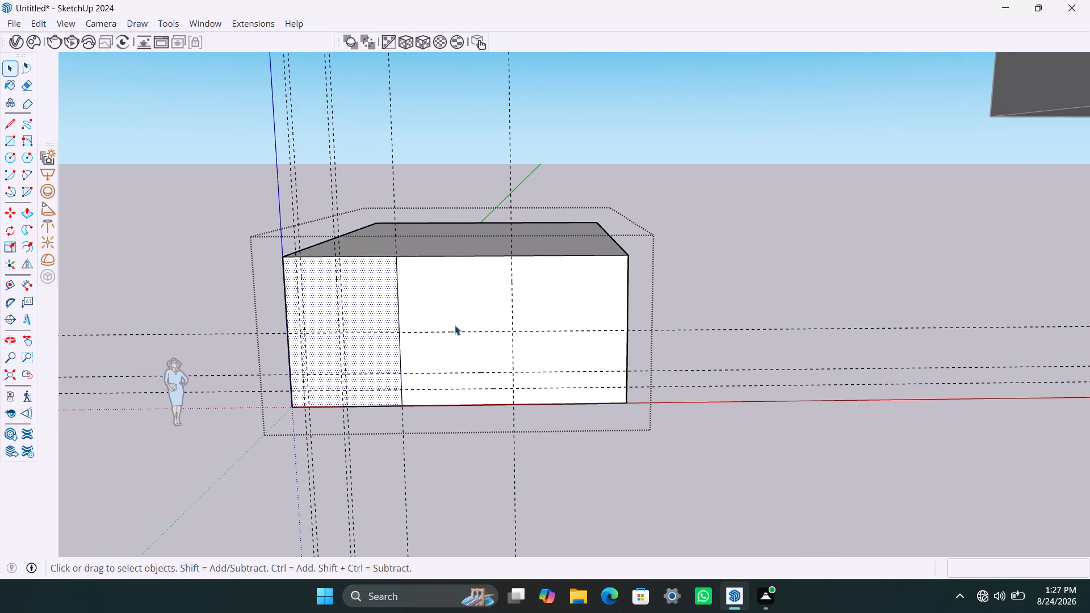
pyautogui.press('t')
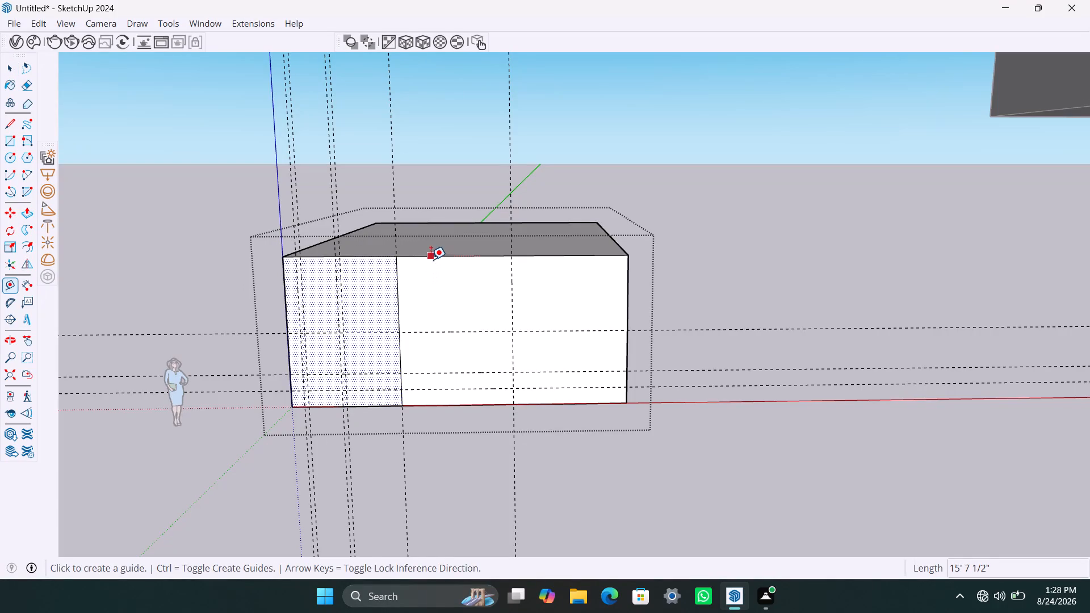
pyautogui.click(430, 259)
pyautogui.write("3'")
pyautogui.press('Return')
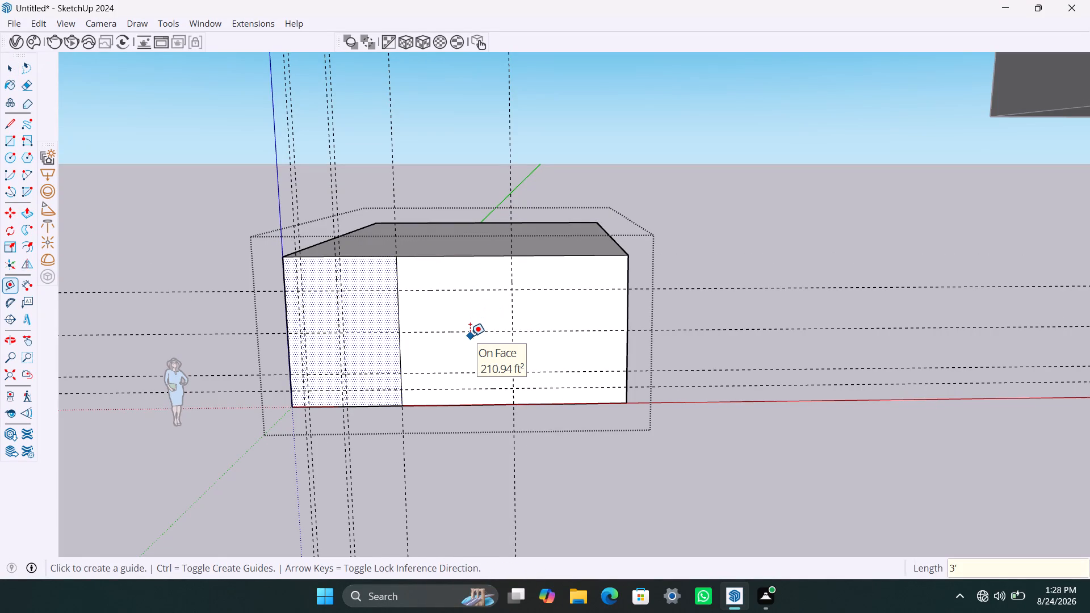
pyautogui.press('space')
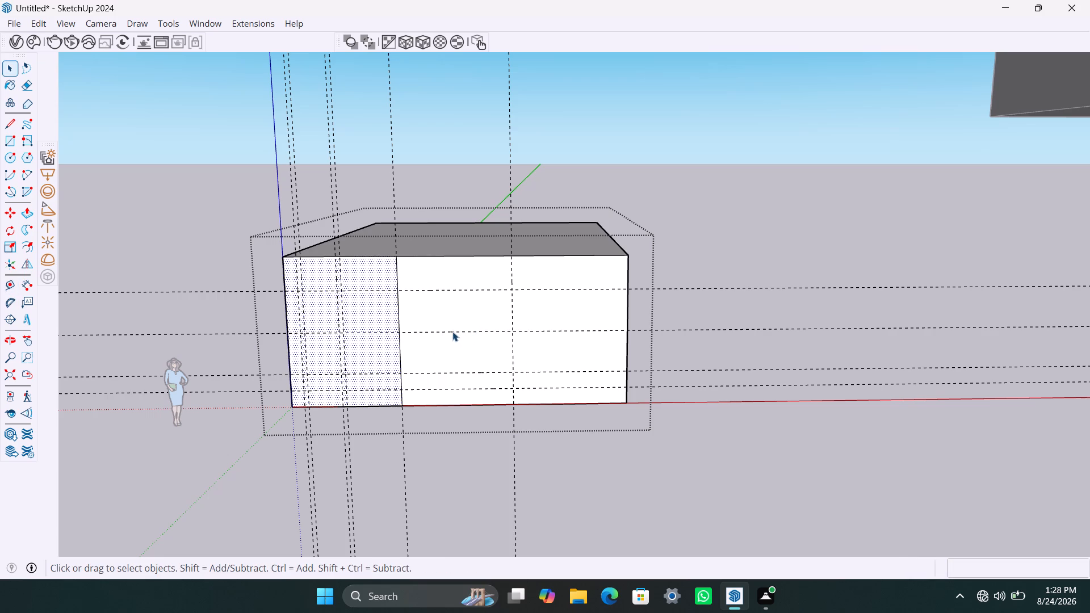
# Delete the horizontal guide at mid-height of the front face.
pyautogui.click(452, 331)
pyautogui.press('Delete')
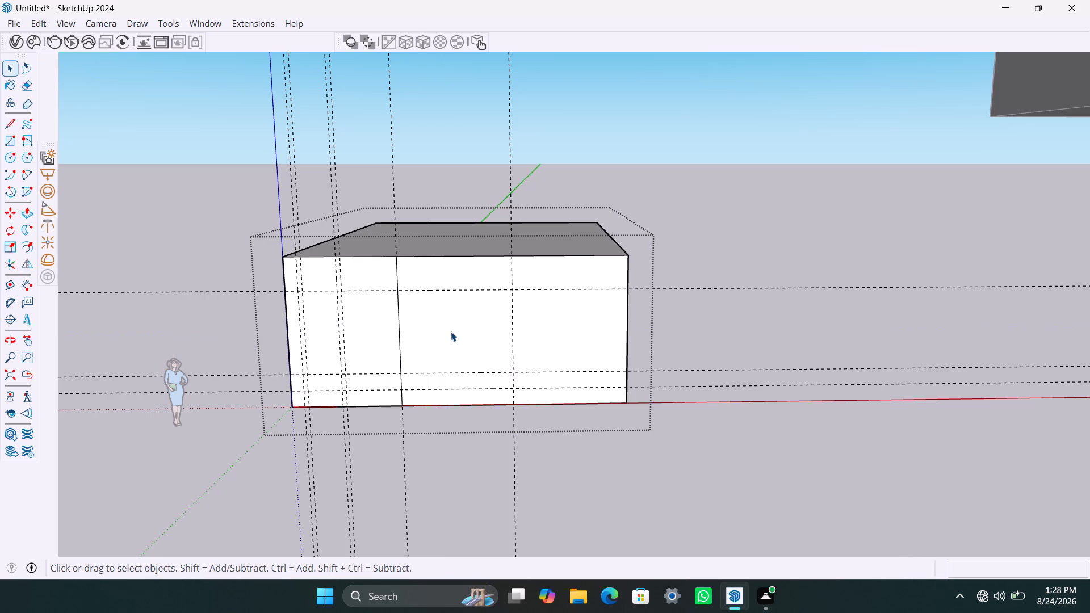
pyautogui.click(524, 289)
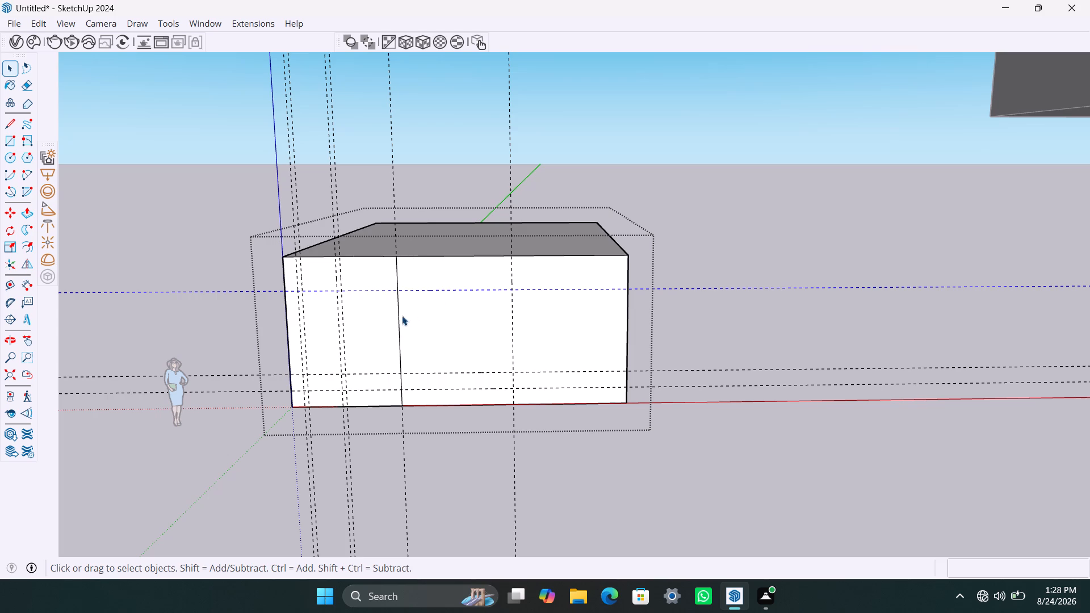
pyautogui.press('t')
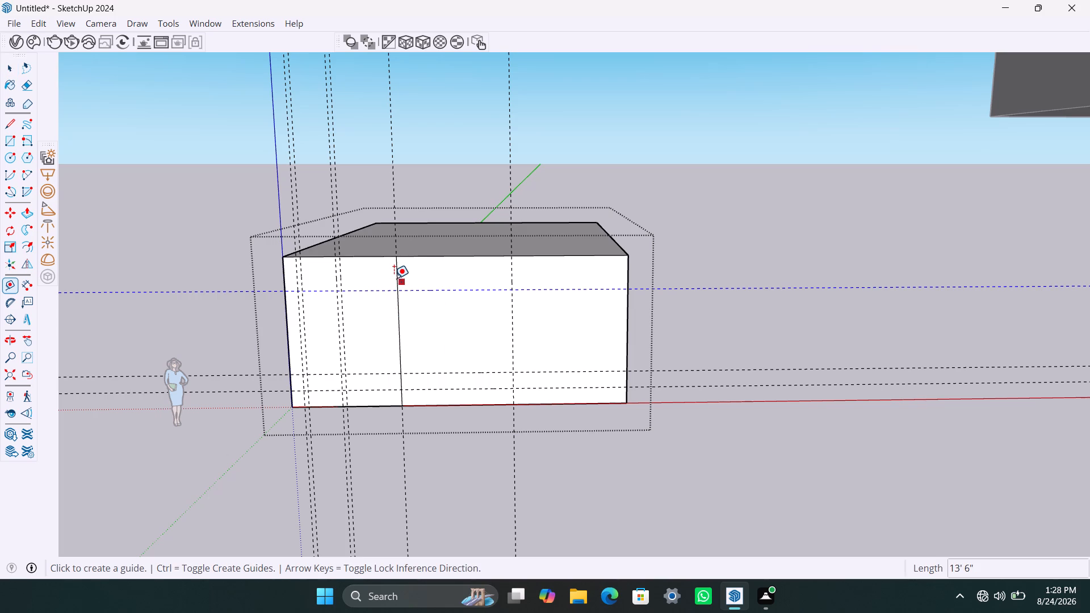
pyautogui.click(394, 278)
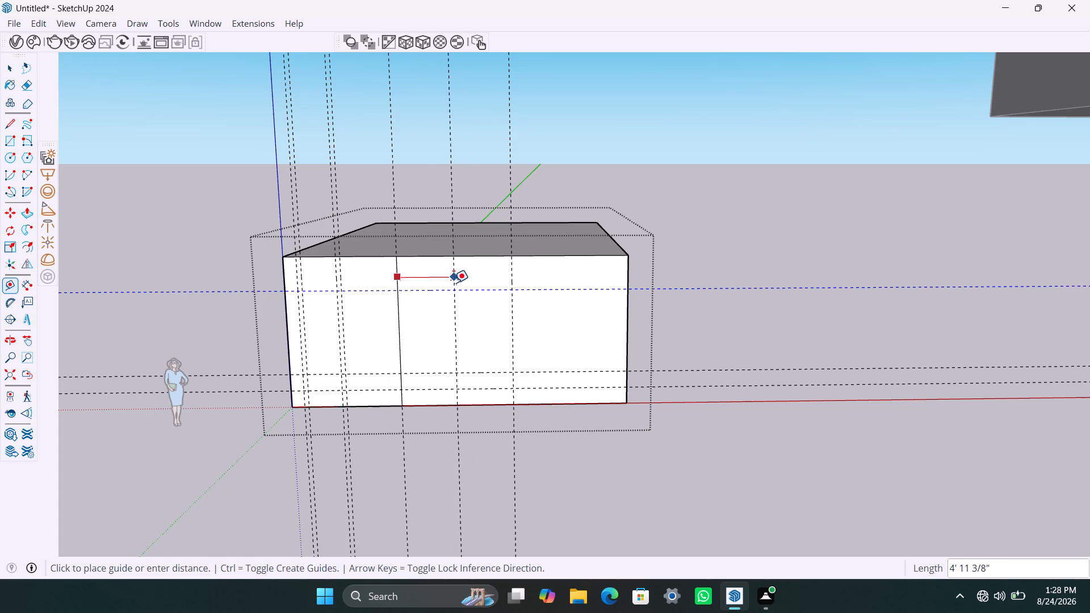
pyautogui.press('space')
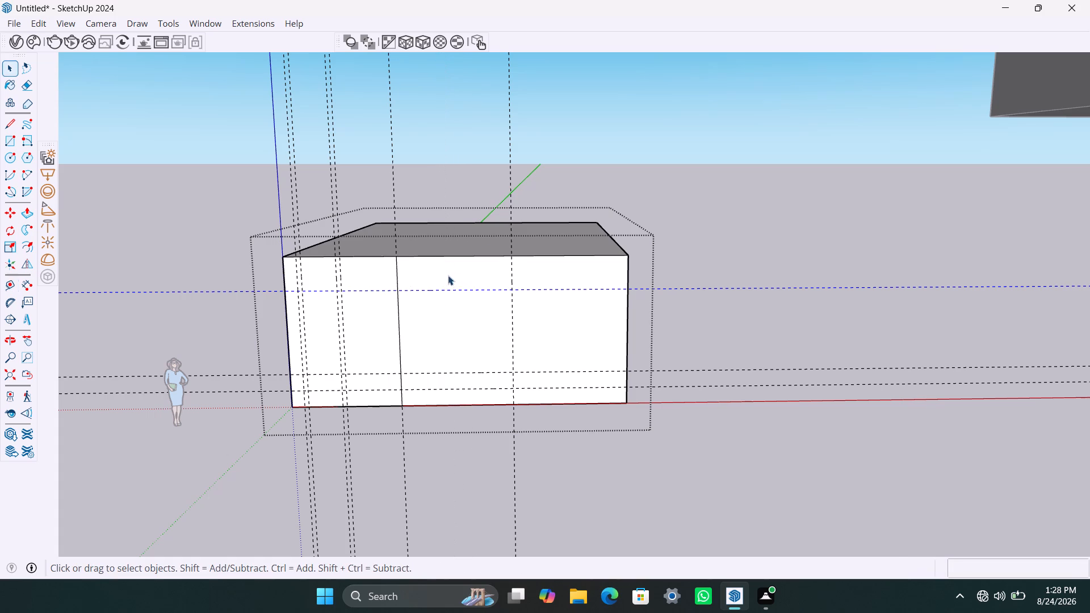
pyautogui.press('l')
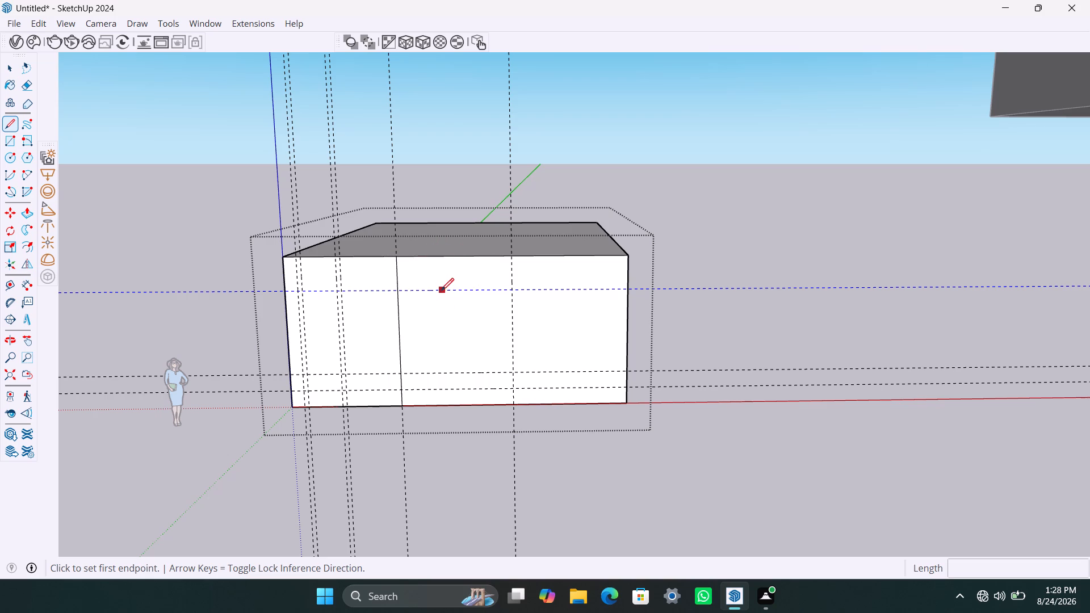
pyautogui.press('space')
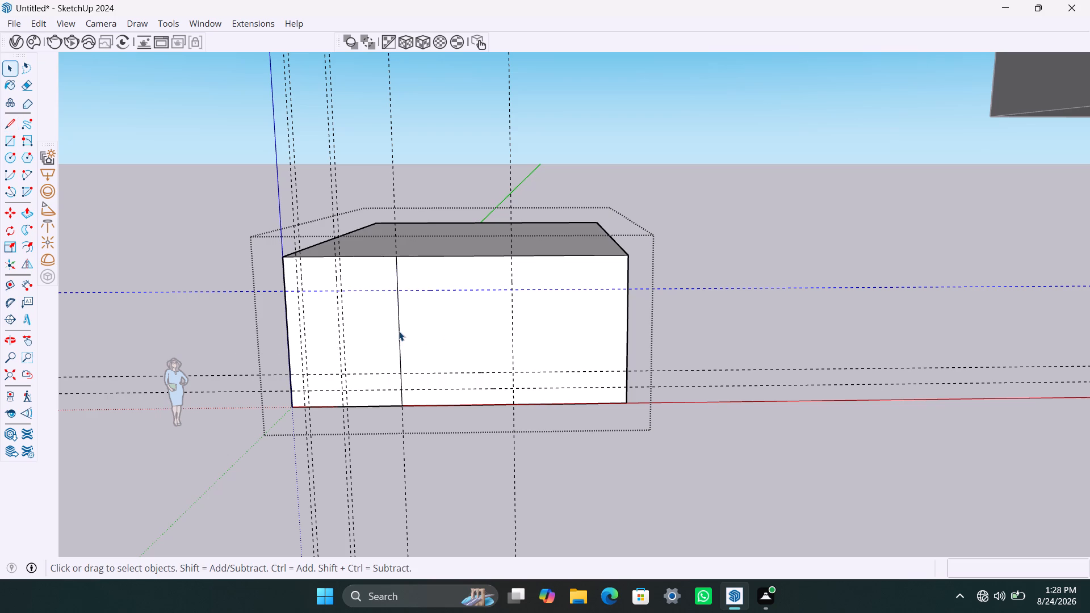
# Add a vertical guide 5' to the right of the drawn dividing line on the front face.
pyautogui.click(399, 331)
pyautogui.click(425, 329)
pyautogui.click(439, 334)
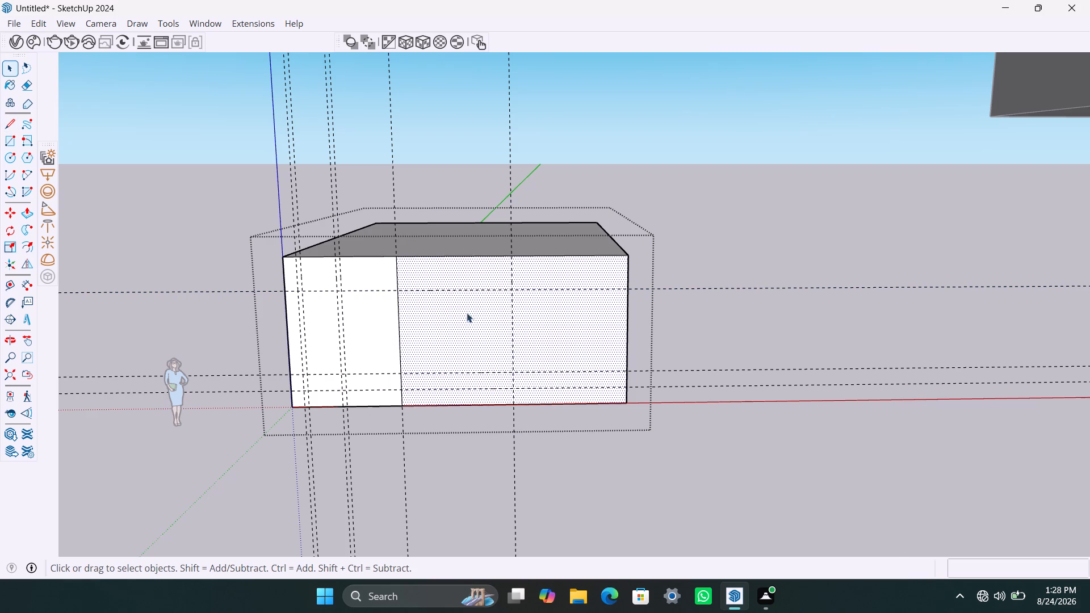
pyautogui.click(399, 314)
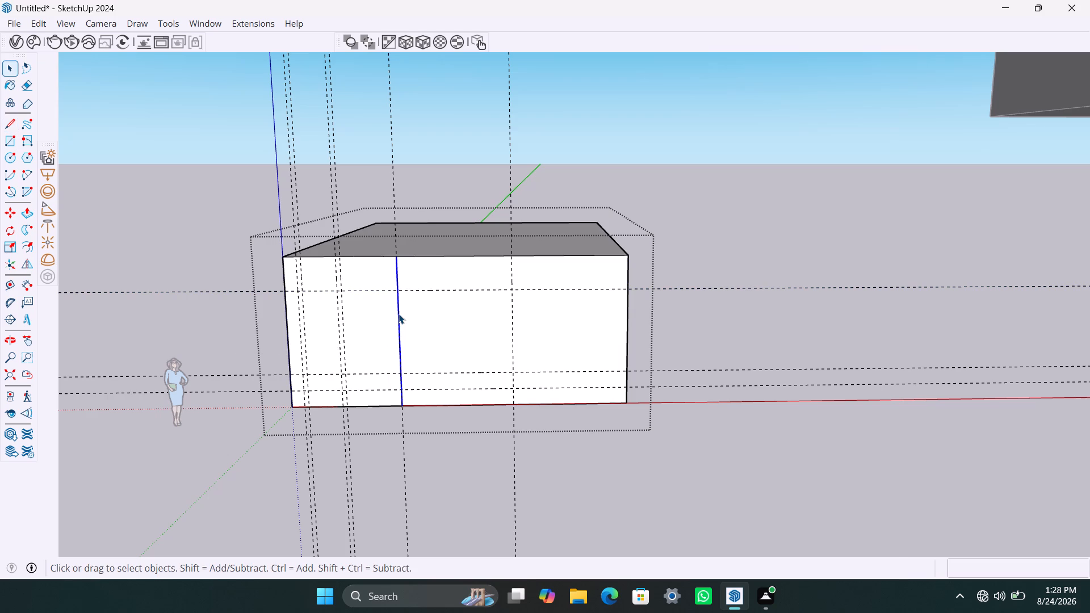
pyautogui.press('t')
pyautogui.click(399, 314)
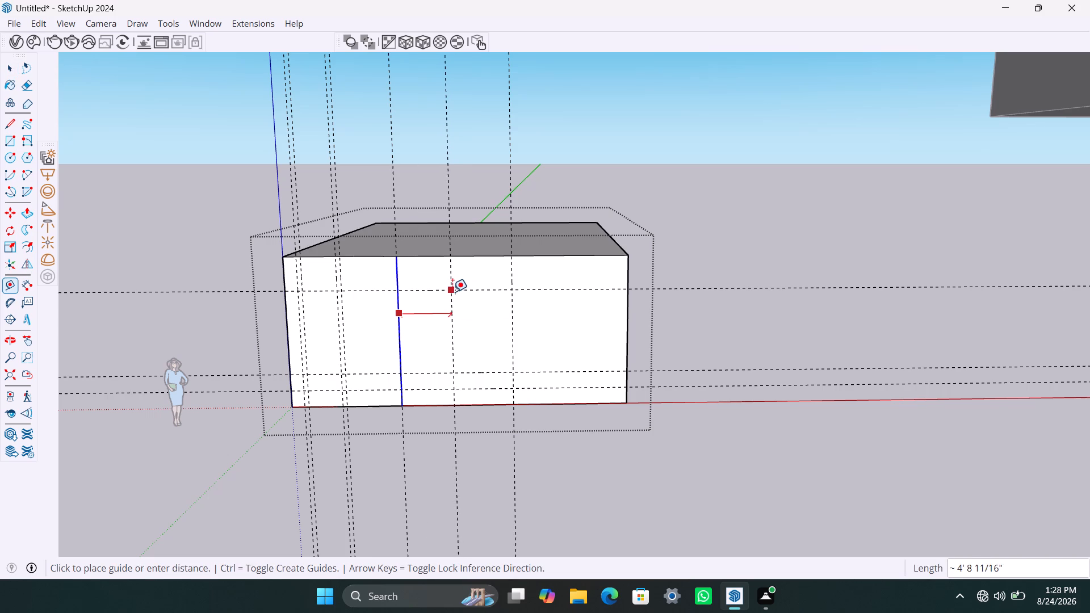
pyautogui.press('5')
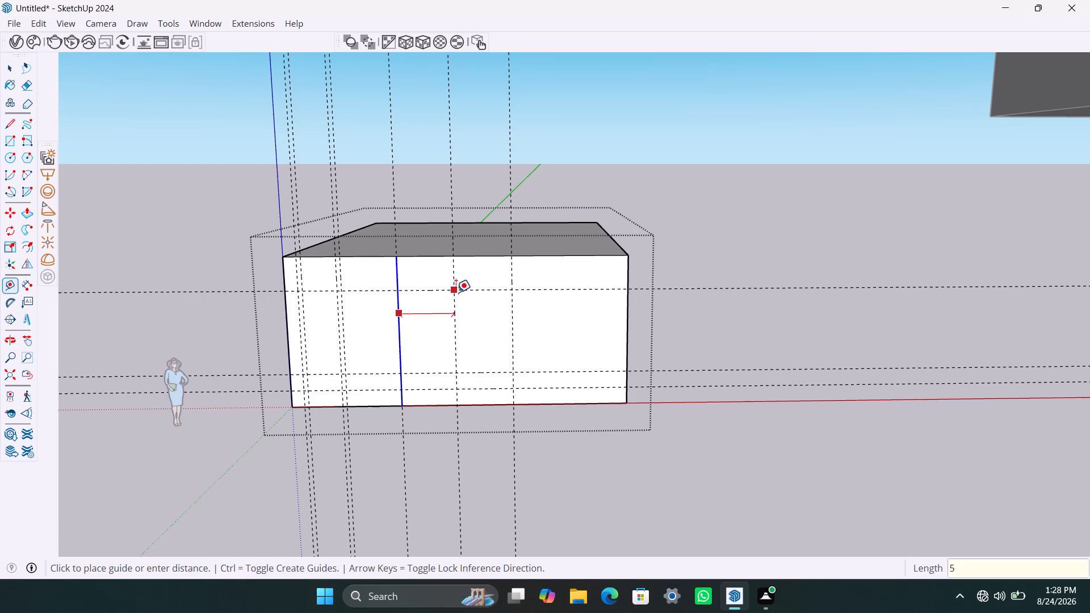
pyautogui.press("'")
pyautogui.press('Return')
pyautogui.press('space')
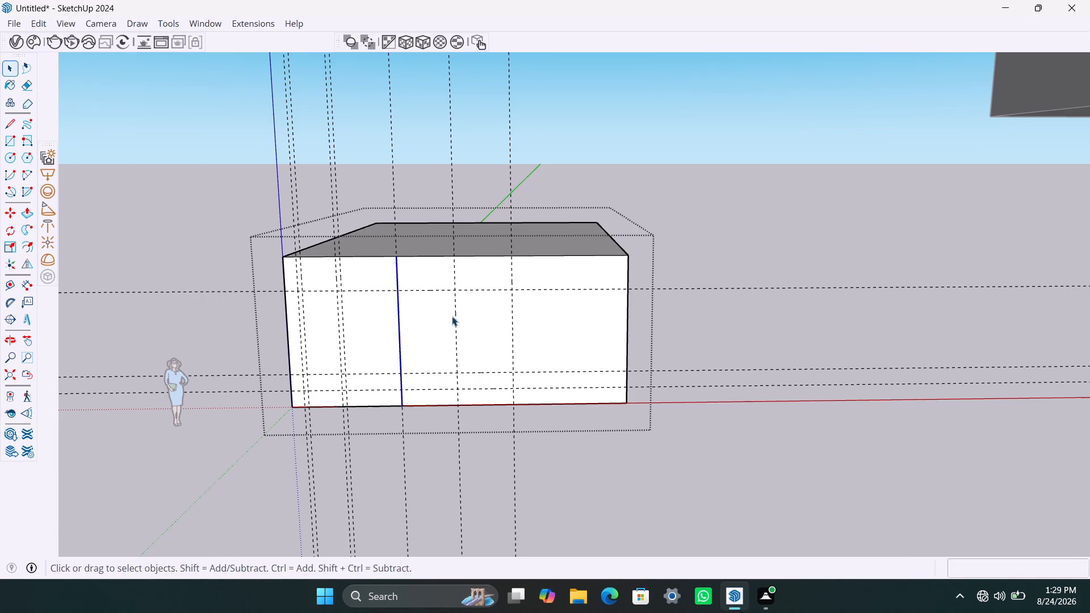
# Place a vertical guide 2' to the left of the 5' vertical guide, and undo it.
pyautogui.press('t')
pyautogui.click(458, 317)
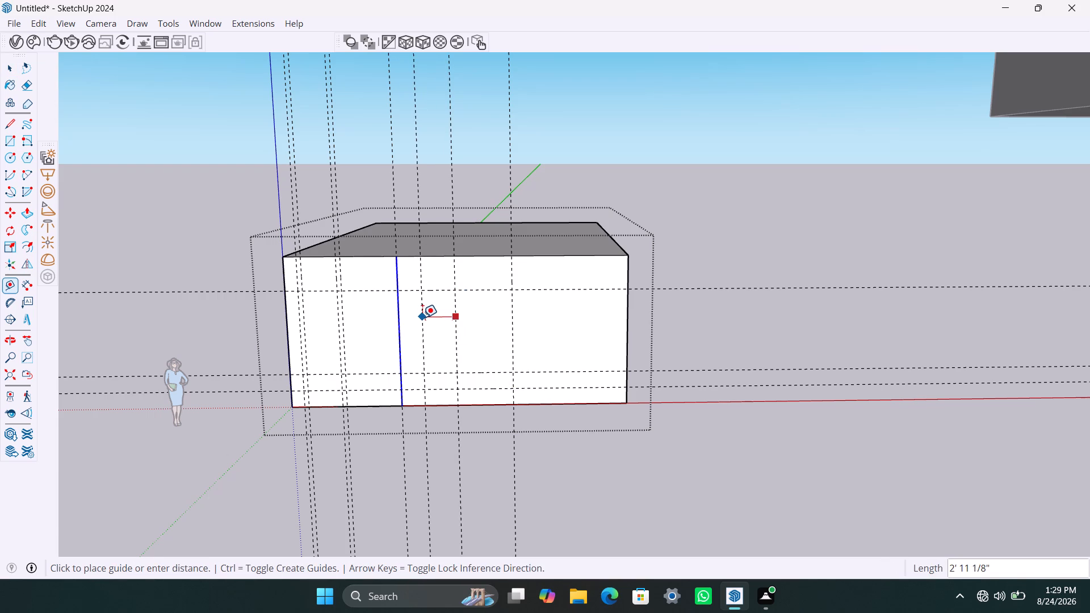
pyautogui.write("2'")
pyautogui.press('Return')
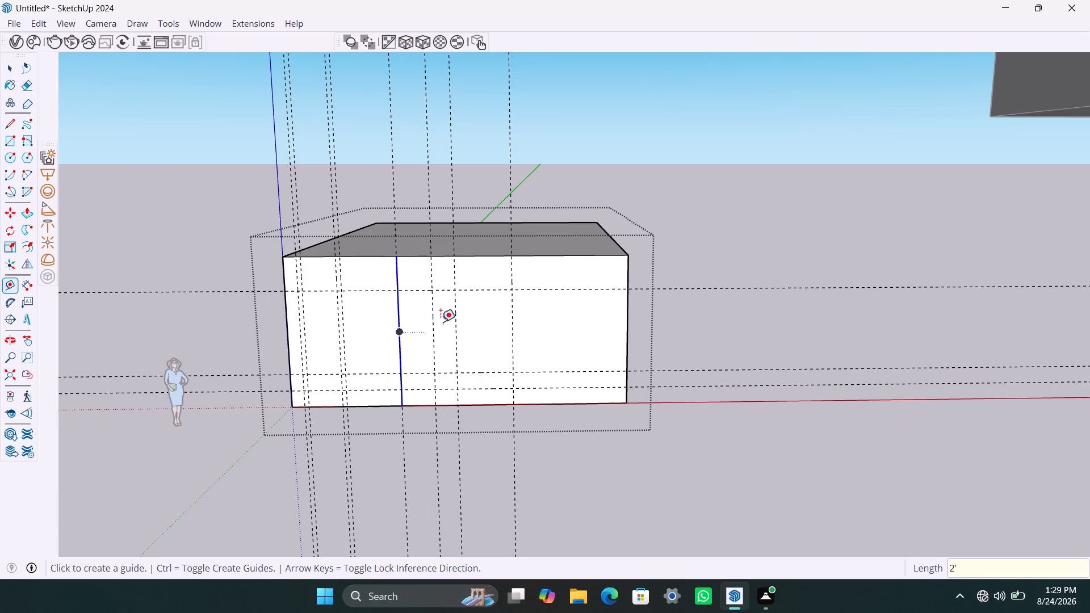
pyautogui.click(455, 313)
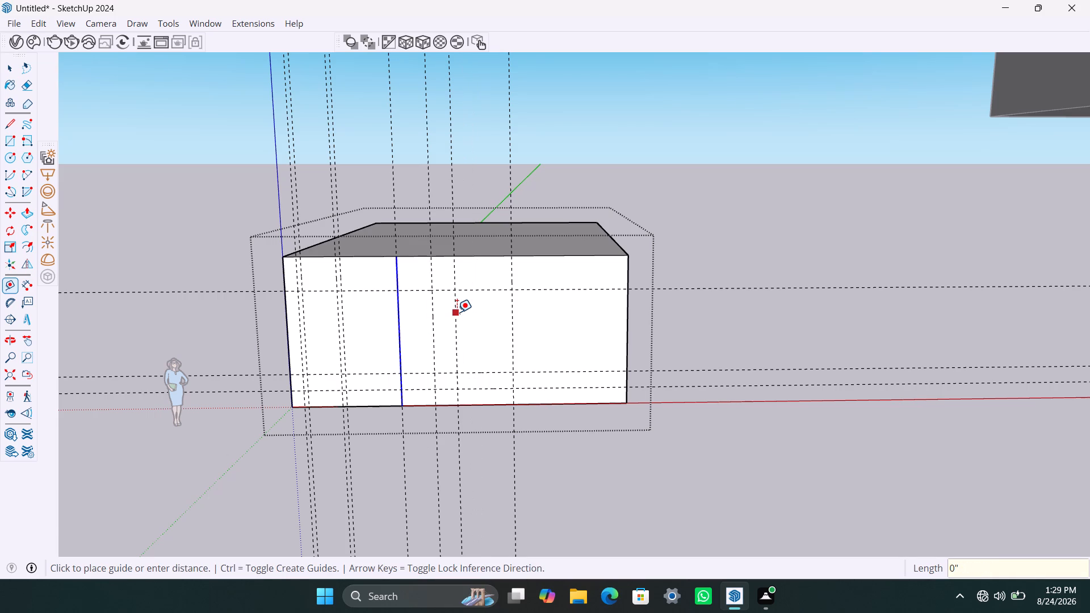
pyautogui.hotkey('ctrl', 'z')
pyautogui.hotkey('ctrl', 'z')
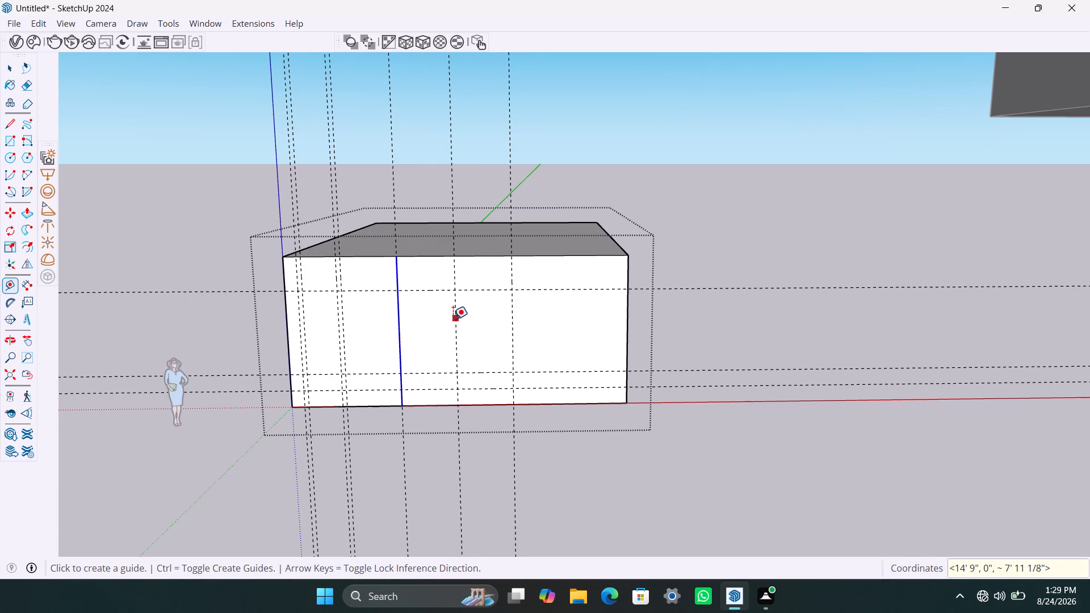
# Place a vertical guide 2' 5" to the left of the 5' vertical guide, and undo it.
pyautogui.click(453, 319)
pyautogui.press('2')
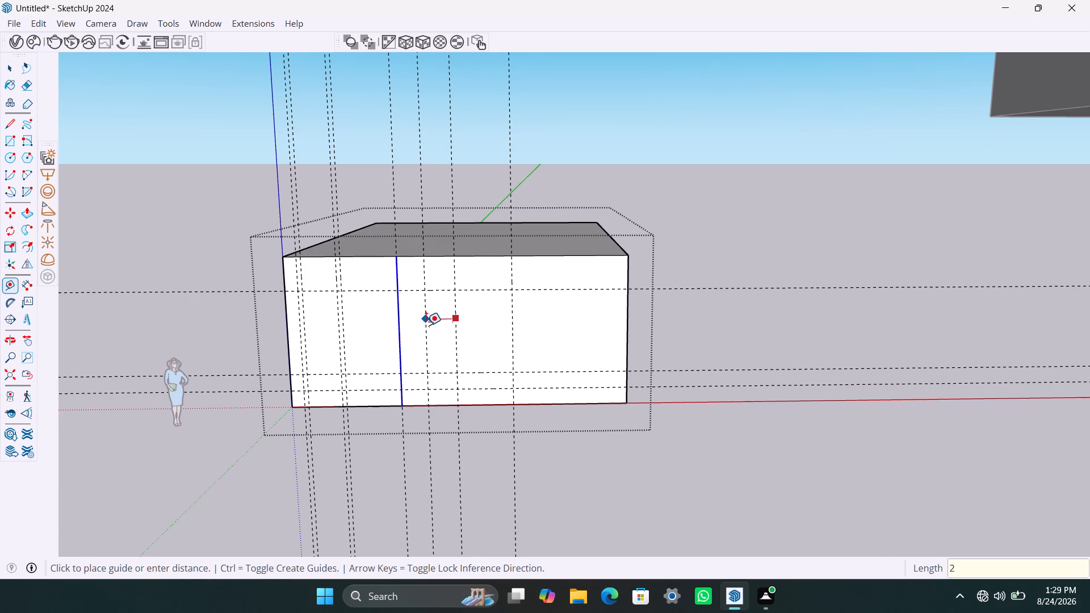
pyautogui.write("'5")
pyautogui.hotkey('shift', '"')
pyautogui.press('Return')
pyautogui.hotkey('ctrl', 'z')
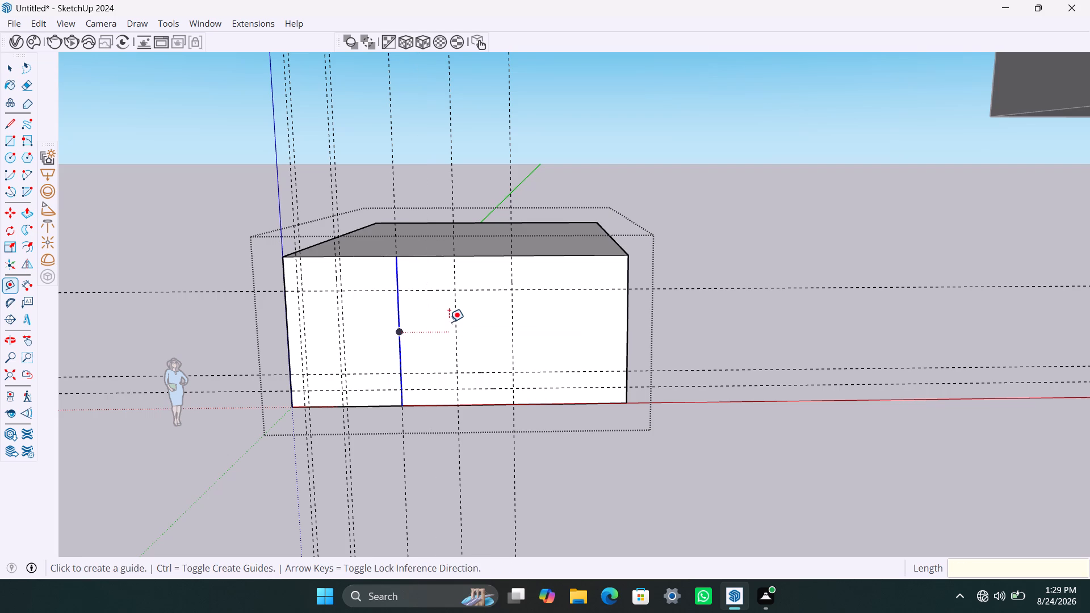
# Add a vertical guide 2' 6" to the left of the 5' vertical guide on the front face.
pyautogui.press('2')
pyautogui.write("'6")
pyautogui.hotkey('shift', '"')
pyautogui.press('Return')
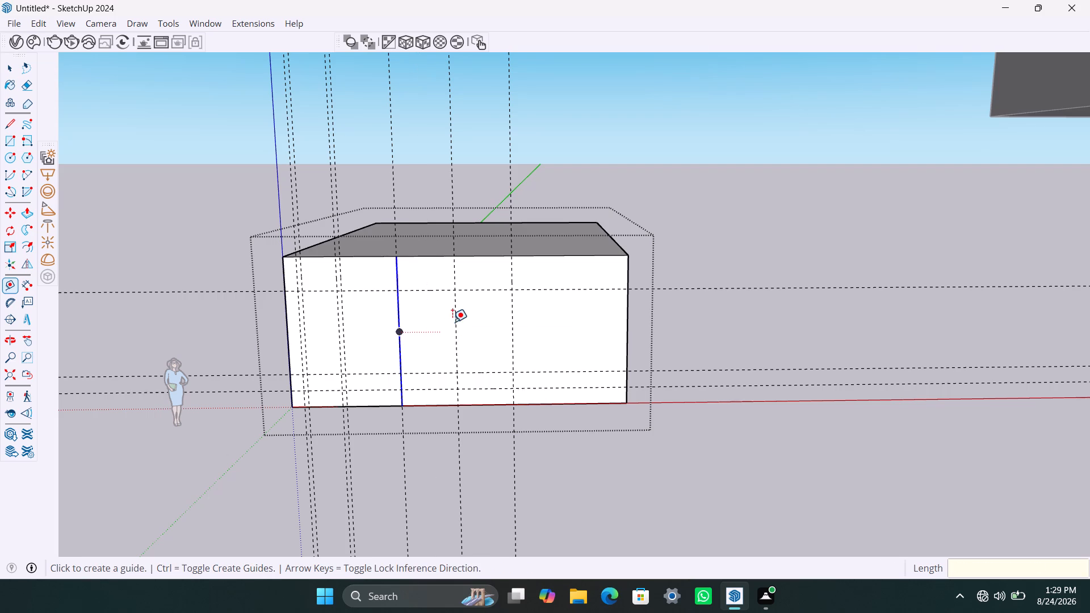
pyautogui.press('space')
pyautogui.click(461, 306)
pyautogui.press('t')
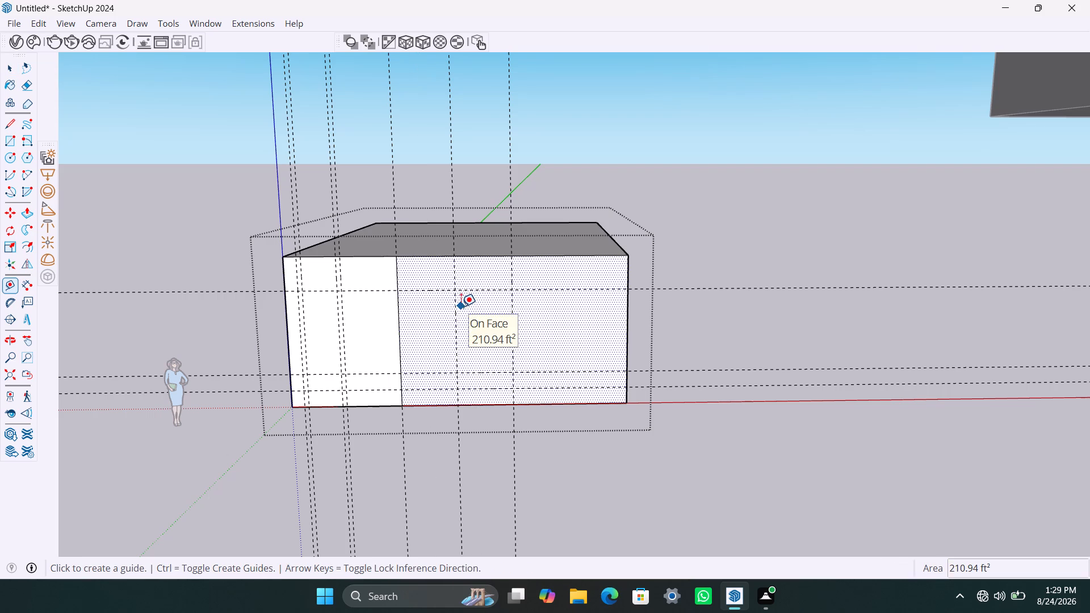
pyautogui.press('space')
pyautogui.click(454, 313)
pyautogui.press('t')
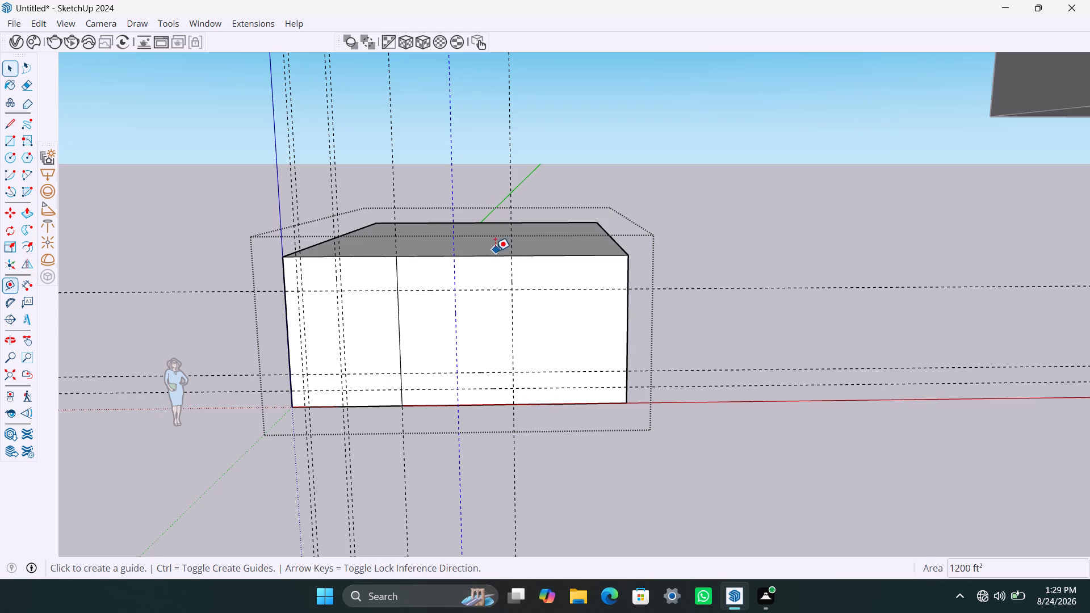
pyautogui.click(452, 278)
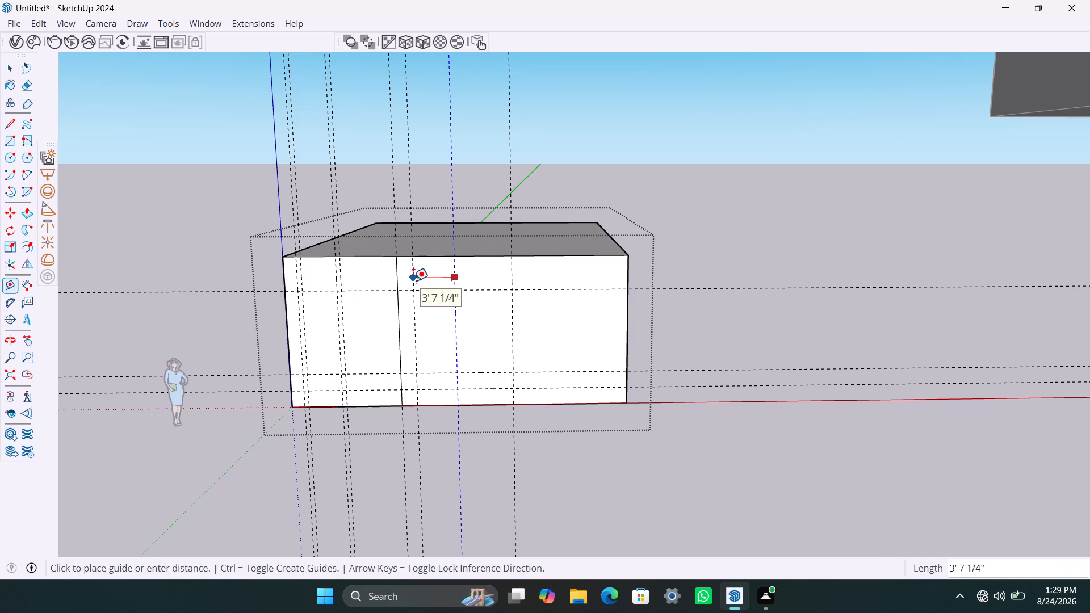
pyautogui.write('2\'6"')
pyautogui.press('Return')
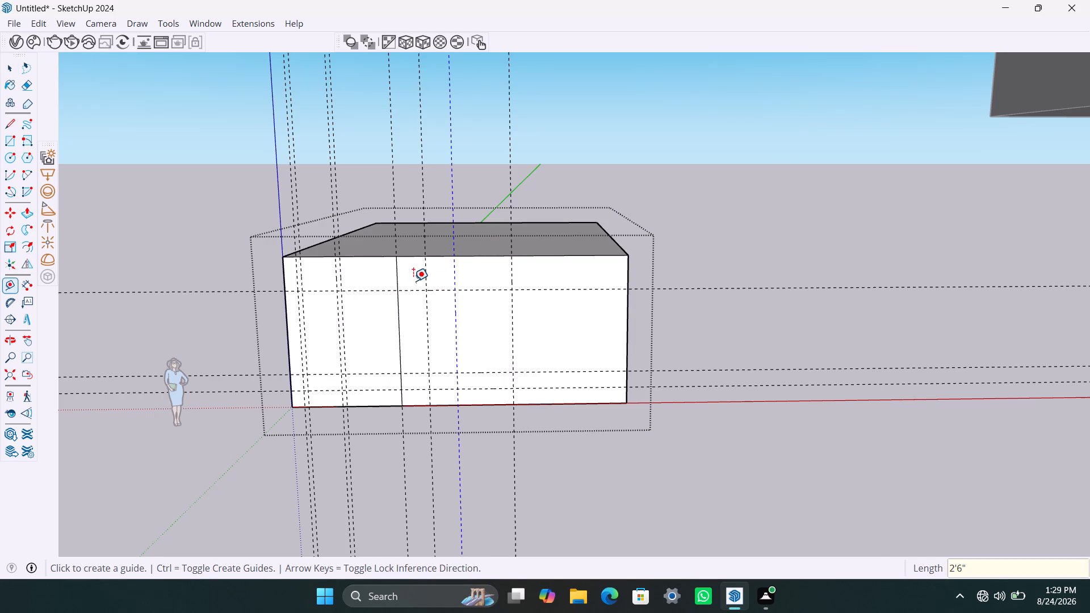
# Add a vertical guide 2' 6" to the right of the 5' vertical guide on the front face.
pyautogui.click(456, 277)
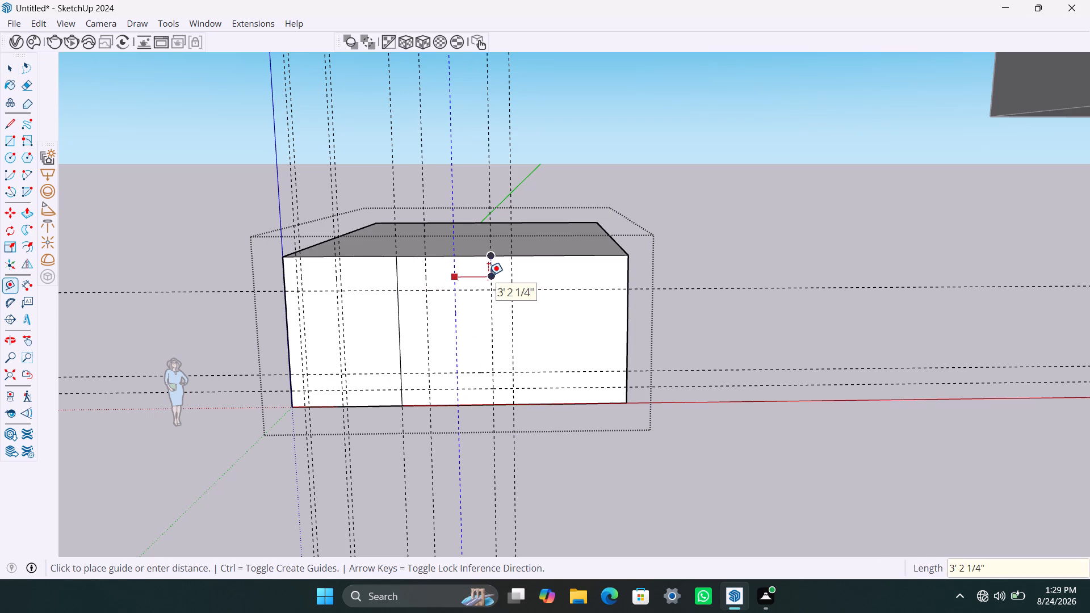
pyautogui.write('2\'6"')
pyautogui.press('Return')
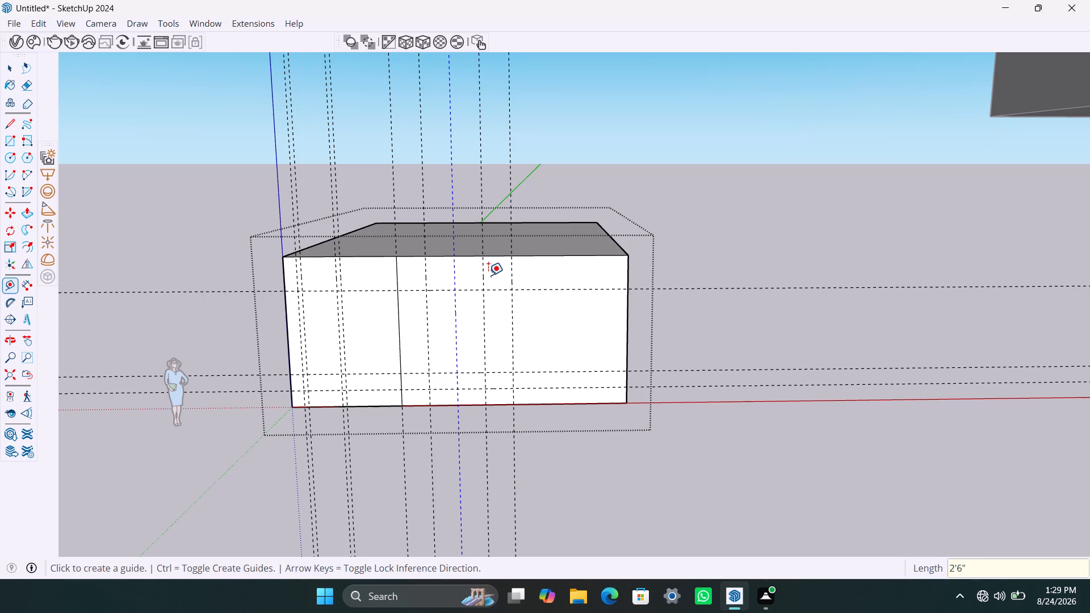
# Delete the selected 5' vertical guide midway between the two 2' 6" offset guides.
pyautogui.press('space')
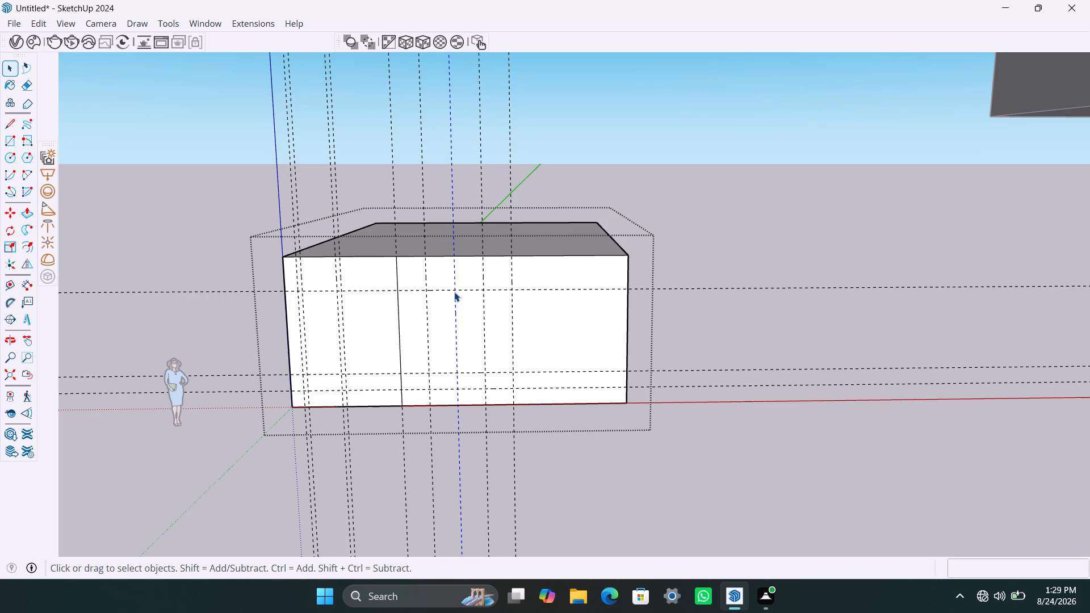
pyautogui.press('Delete')
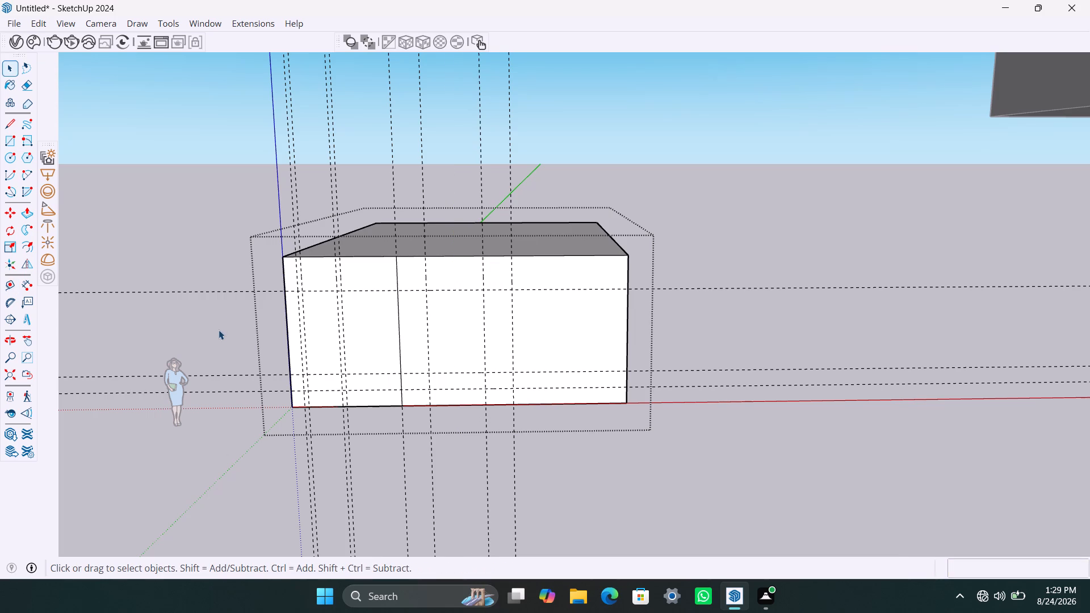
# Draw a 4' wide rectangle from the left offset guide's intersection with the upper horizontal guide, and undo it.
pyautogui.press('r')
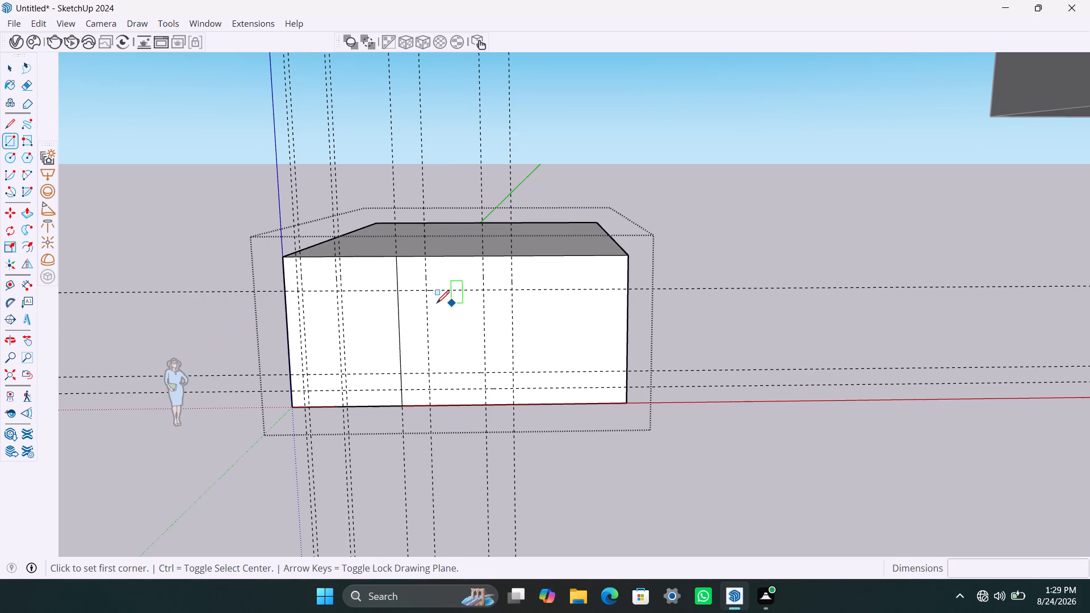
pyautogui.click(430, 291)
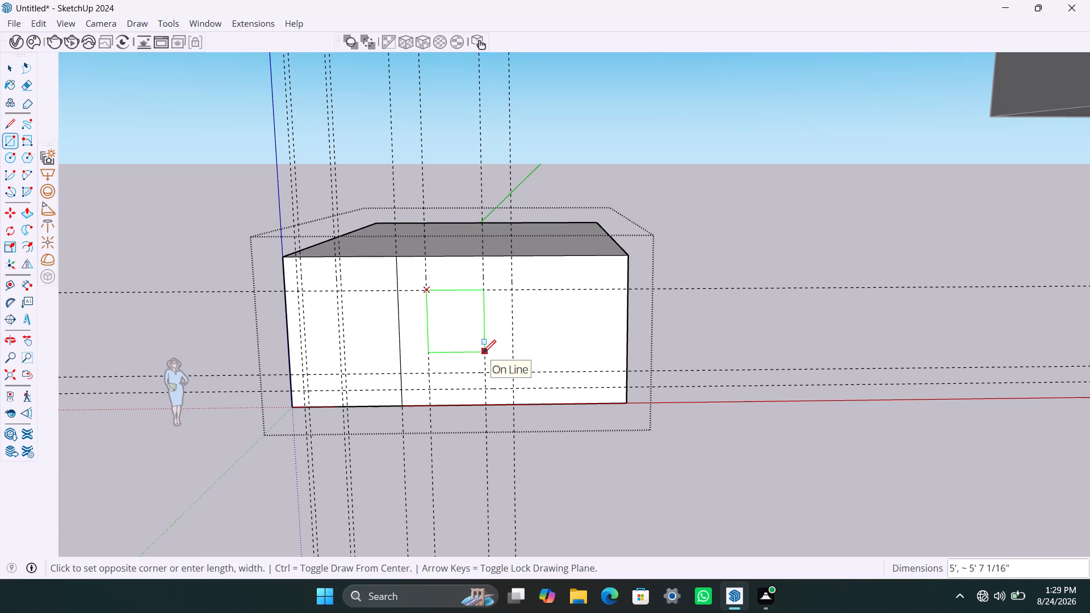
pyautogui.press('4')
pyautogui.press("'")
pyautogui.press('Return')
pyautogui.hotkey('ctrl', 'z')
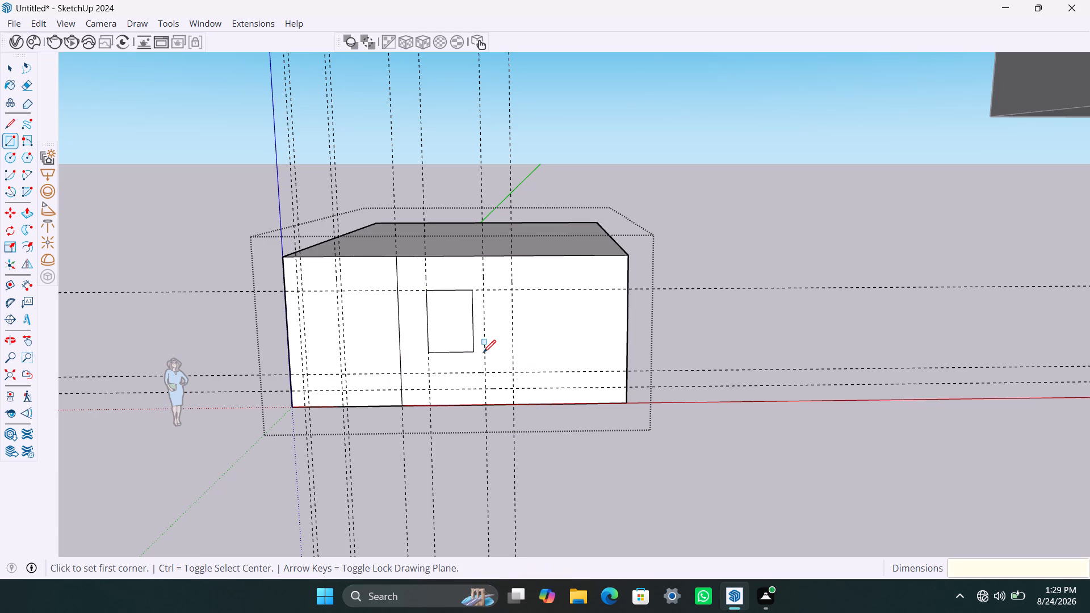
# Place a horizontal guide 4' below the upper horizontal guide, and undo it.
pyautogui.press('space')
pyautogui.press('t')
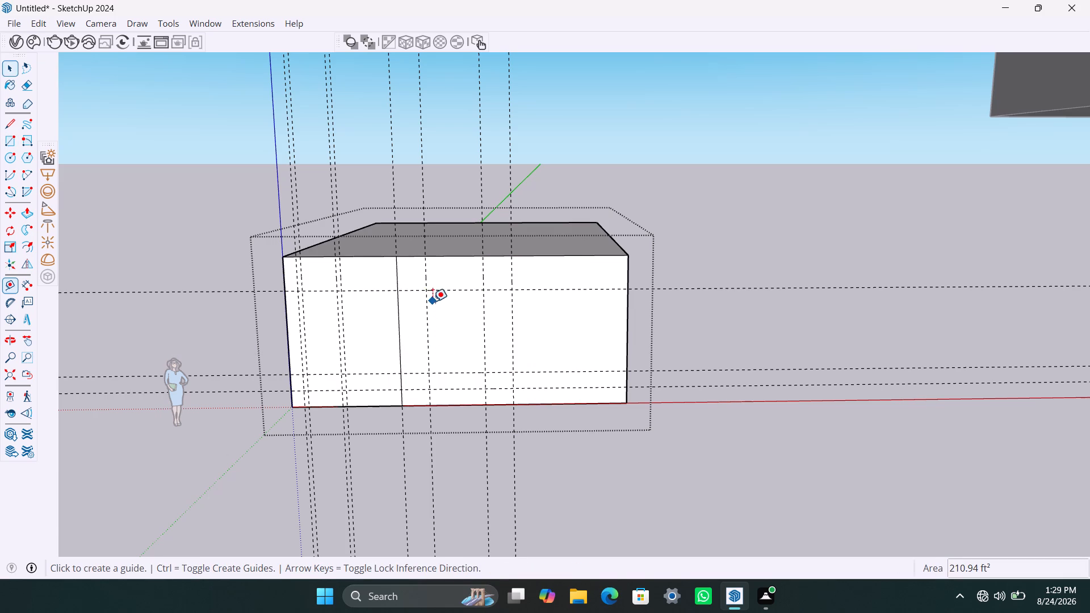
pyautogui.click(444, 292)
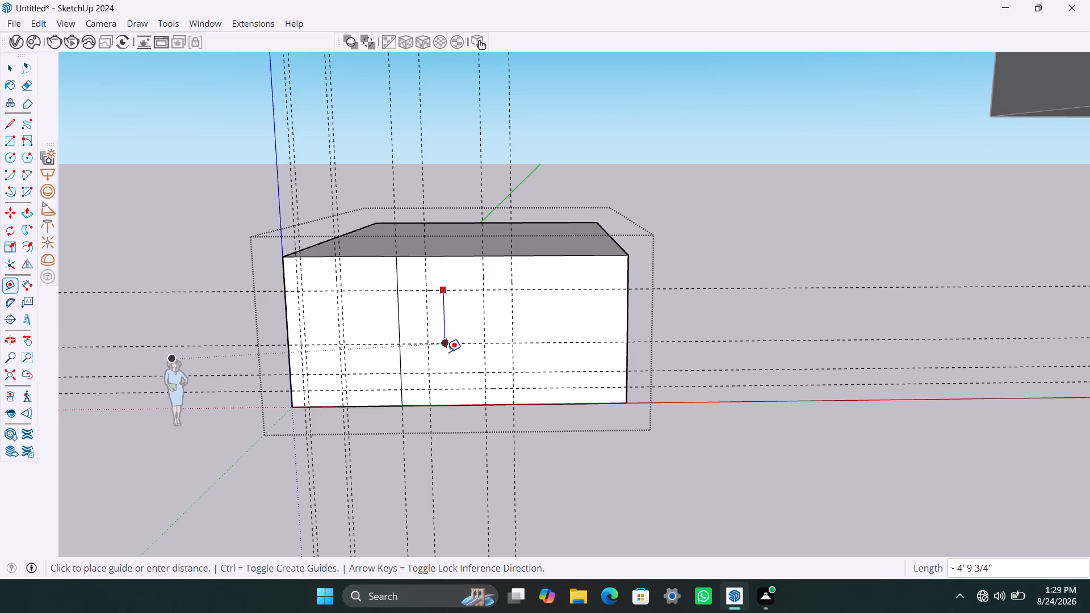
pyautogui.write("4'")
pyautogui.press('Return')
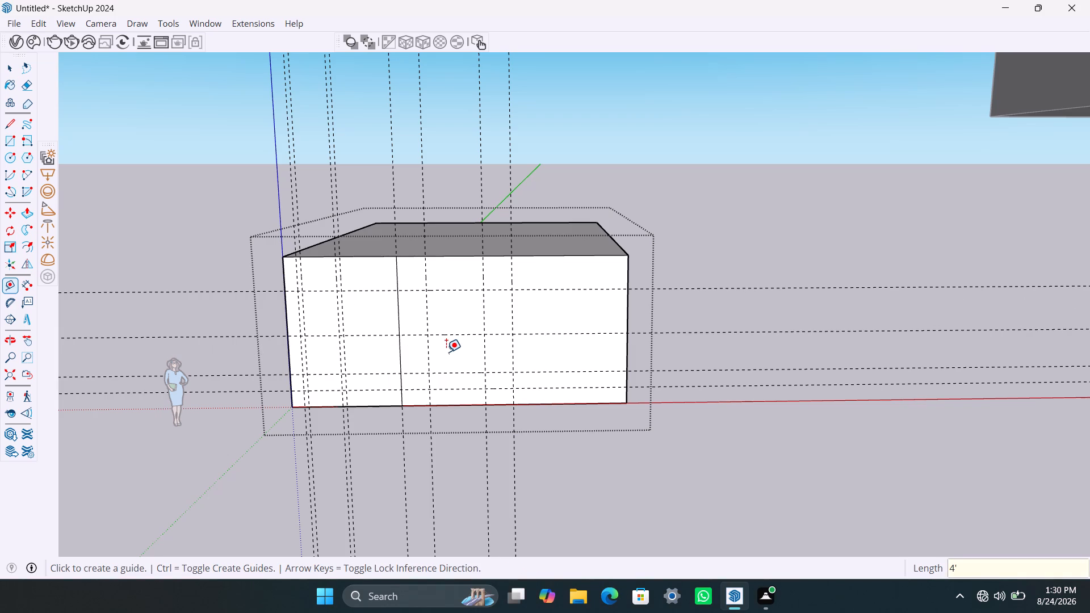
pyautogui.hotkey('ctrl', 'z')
# Add a horizontal guide 5' below the upper horizontal guide on the front face.
pyautogui.click(455, 290)
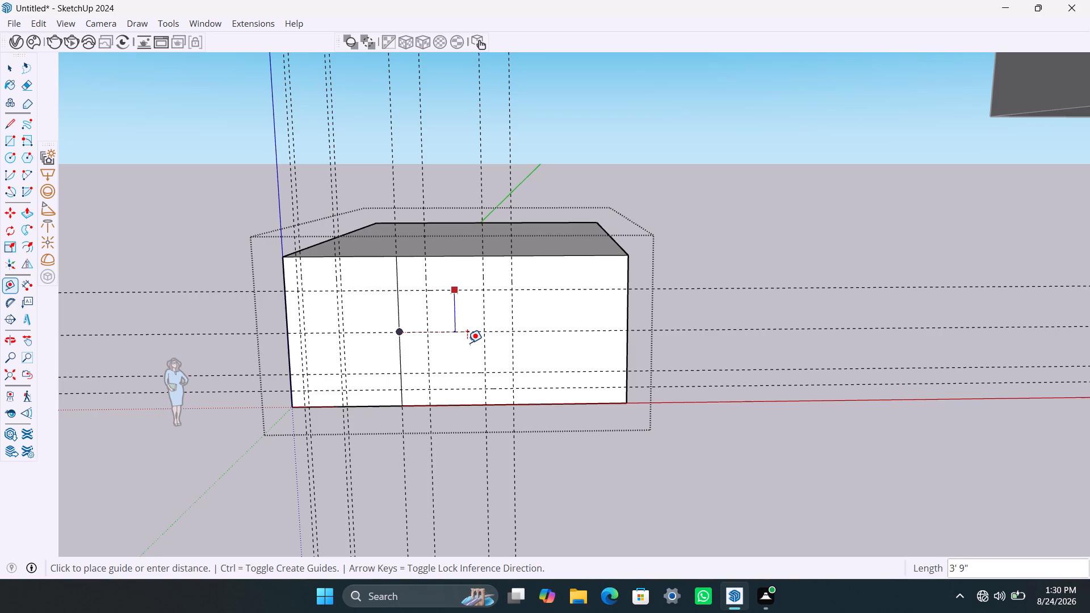
pyautogui.write("5'")
pyautogui.press('Return')
pyautogui.press('space')
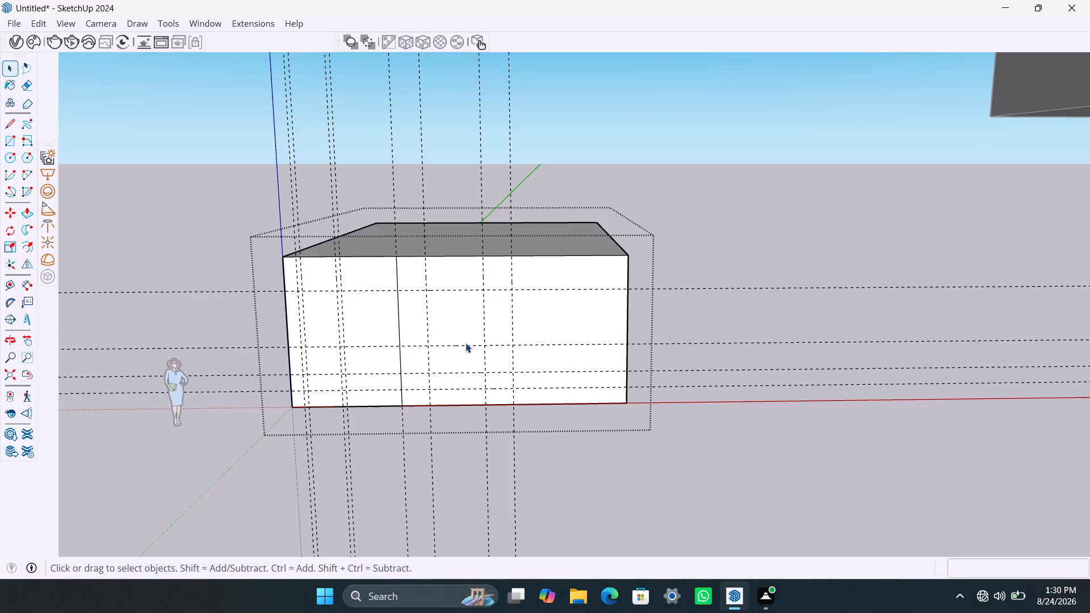
# Draw a 5' wide window rectangle between the two offset vertical guides and the upper and new horizontal guides.
pyautogui.press('r')
pyautogui.click(427, 291)
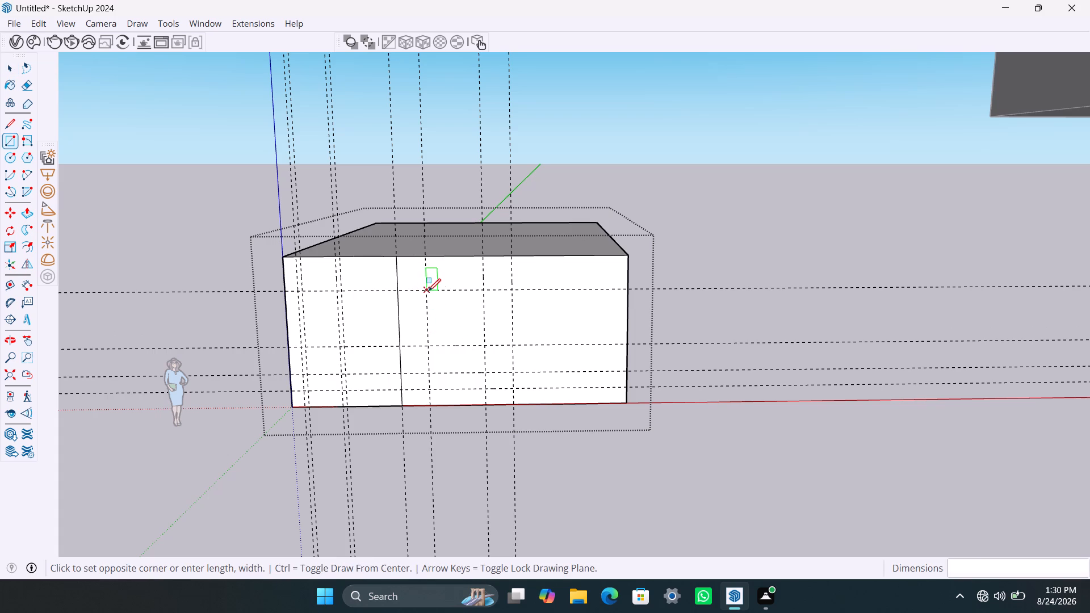
pyautogui.click(485, 342)
pyautogui.press('space')
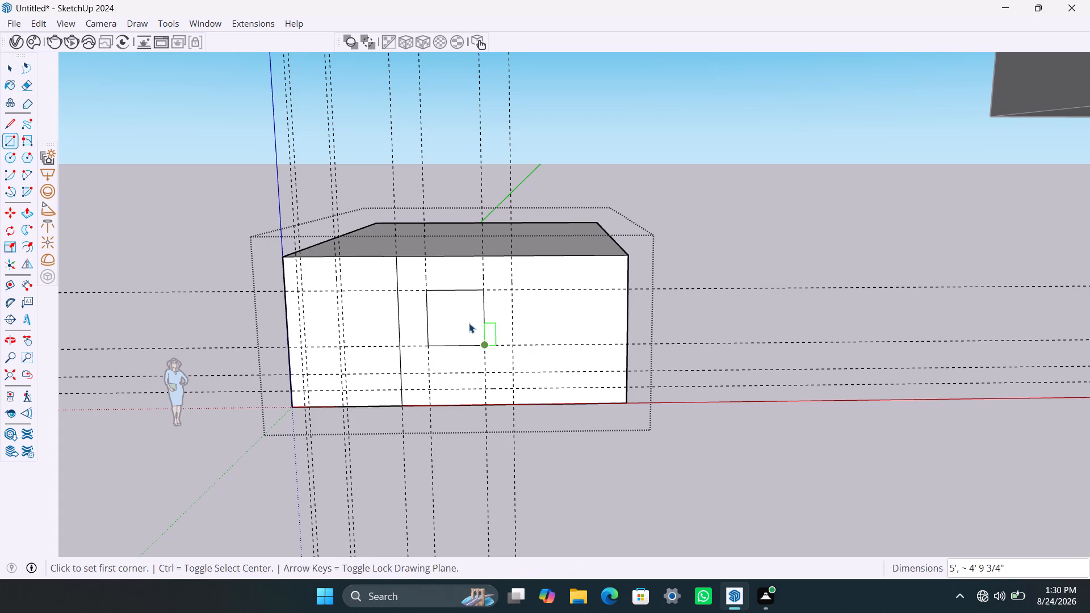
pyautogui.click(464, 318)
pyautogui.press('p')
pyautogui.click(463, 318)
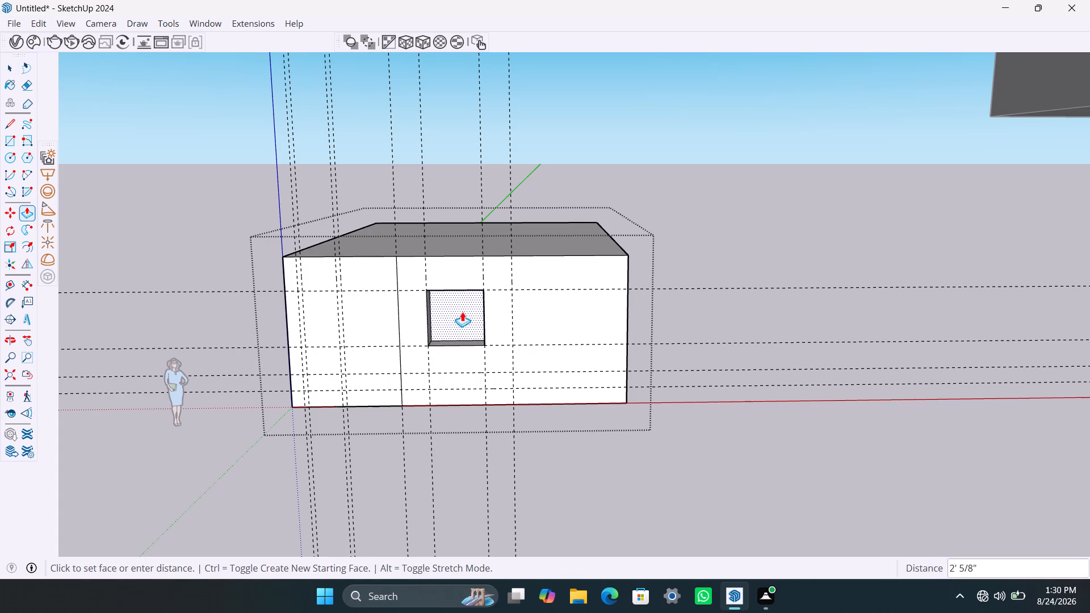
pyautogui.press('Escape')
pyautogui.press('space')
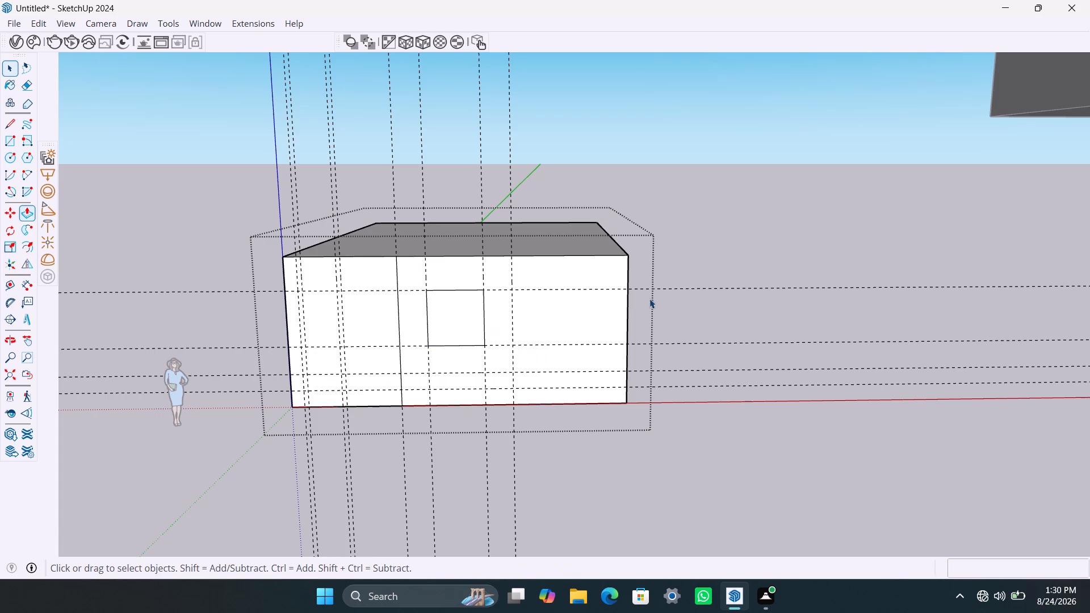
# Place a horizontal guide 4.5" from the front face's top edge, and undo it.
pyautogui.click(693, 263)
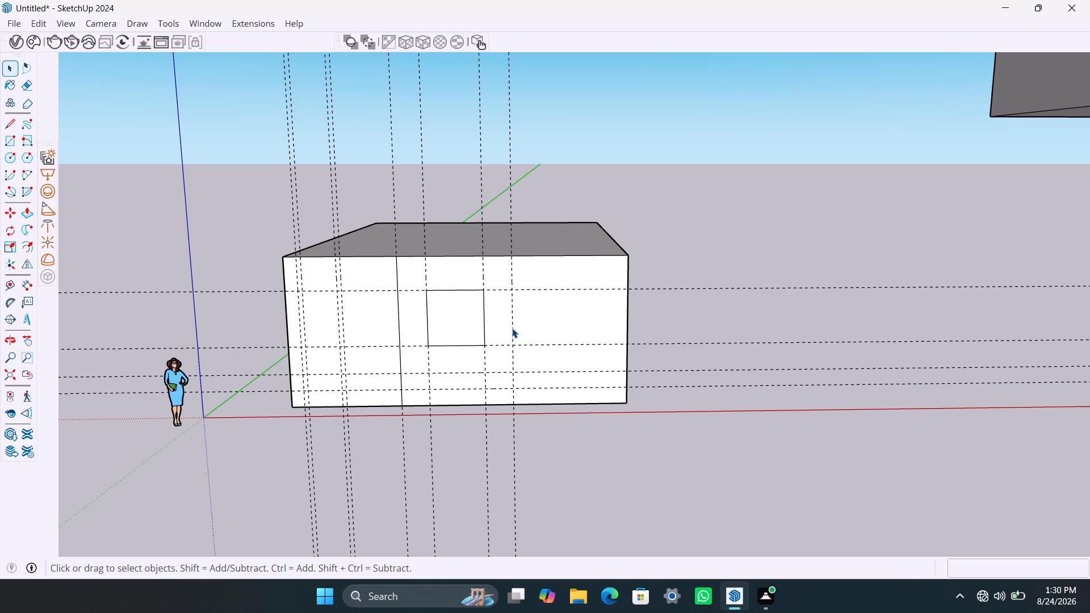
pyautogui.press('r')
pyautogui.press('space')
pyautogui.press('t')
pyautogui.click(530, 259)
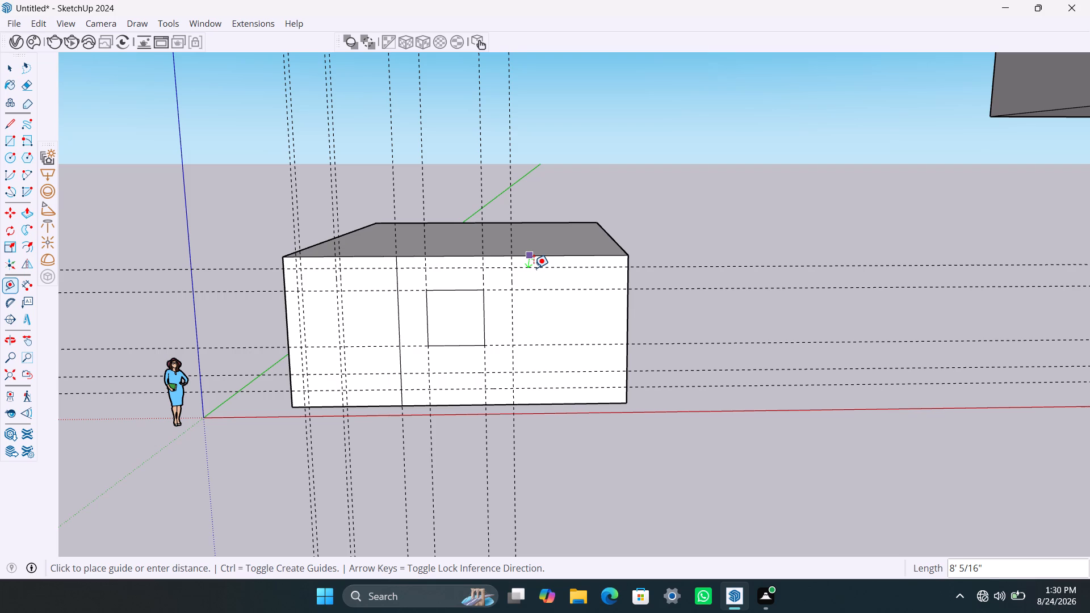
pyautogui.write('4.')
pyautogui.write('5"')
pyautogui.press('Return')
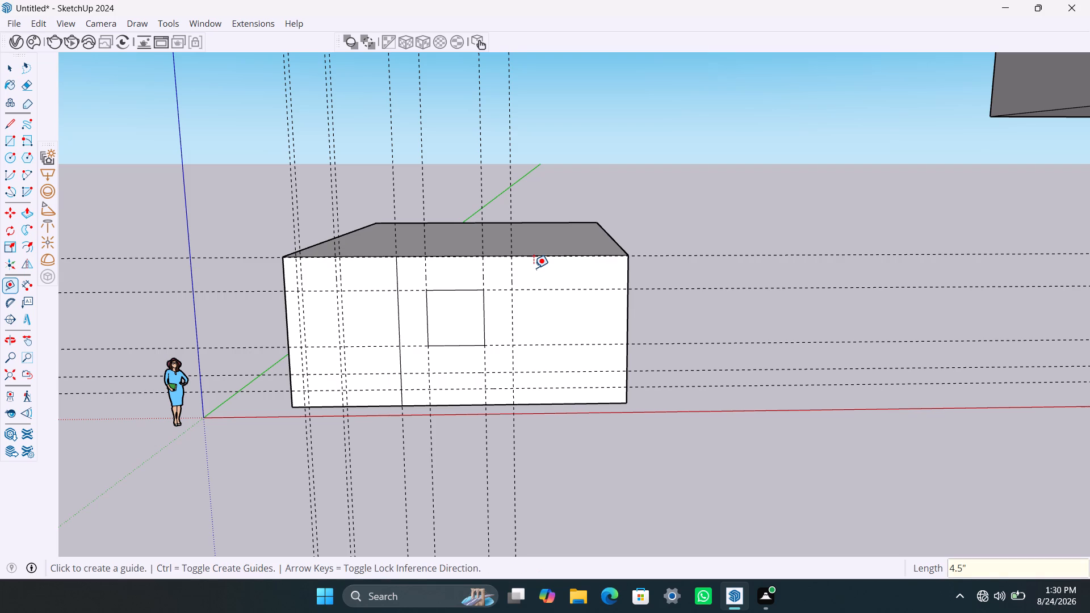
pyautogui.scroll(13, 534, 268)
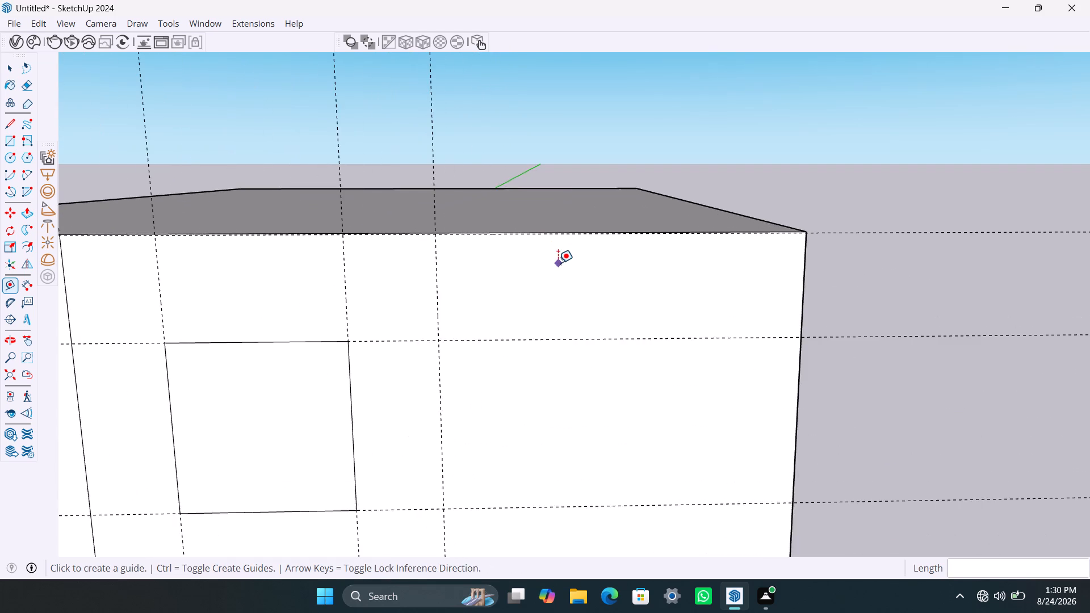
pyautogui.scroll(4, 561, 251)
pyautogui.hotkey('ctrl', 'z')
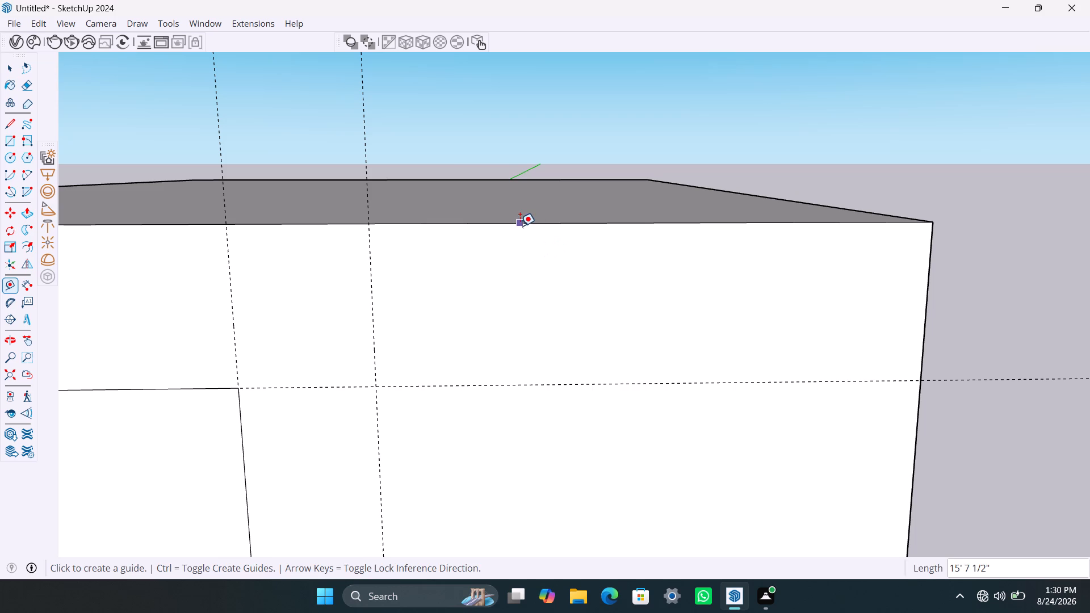
# Add a horizontal guide 4.5" below the top edge of the front face.
pyautogui.click(520, 226)
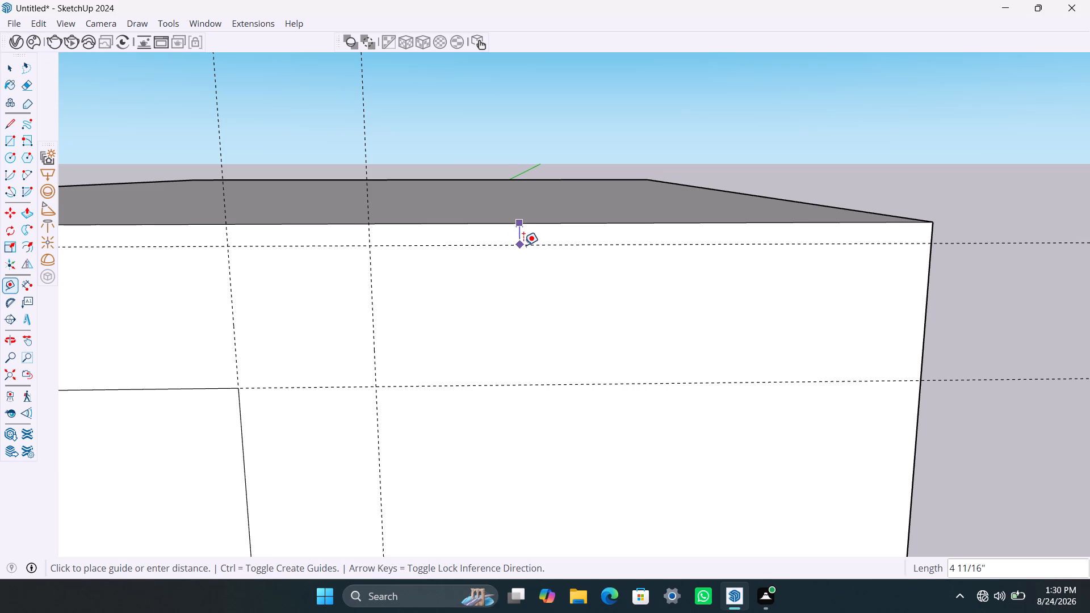
pyautogui.write('4.5"')
pyautogui.press('Return')
pyautogui.press('space')
pyautogui.scroll(-15, 467, 249)
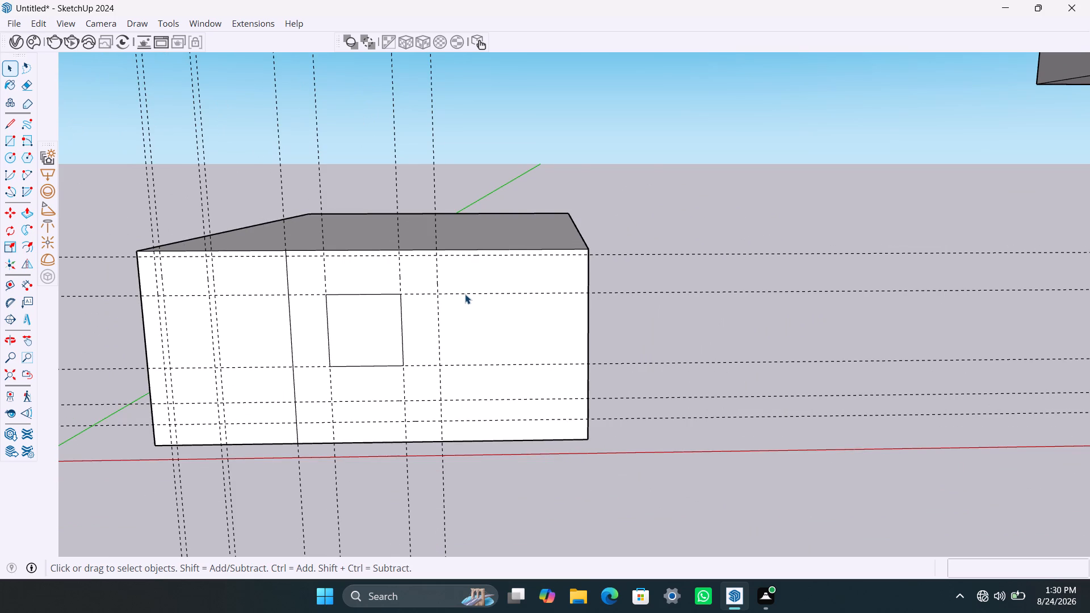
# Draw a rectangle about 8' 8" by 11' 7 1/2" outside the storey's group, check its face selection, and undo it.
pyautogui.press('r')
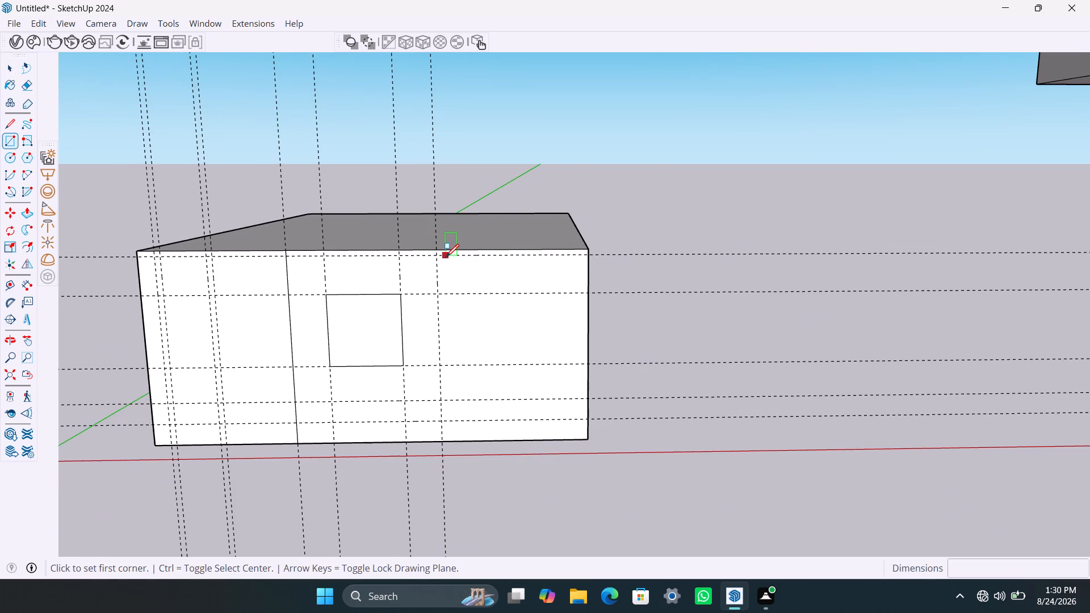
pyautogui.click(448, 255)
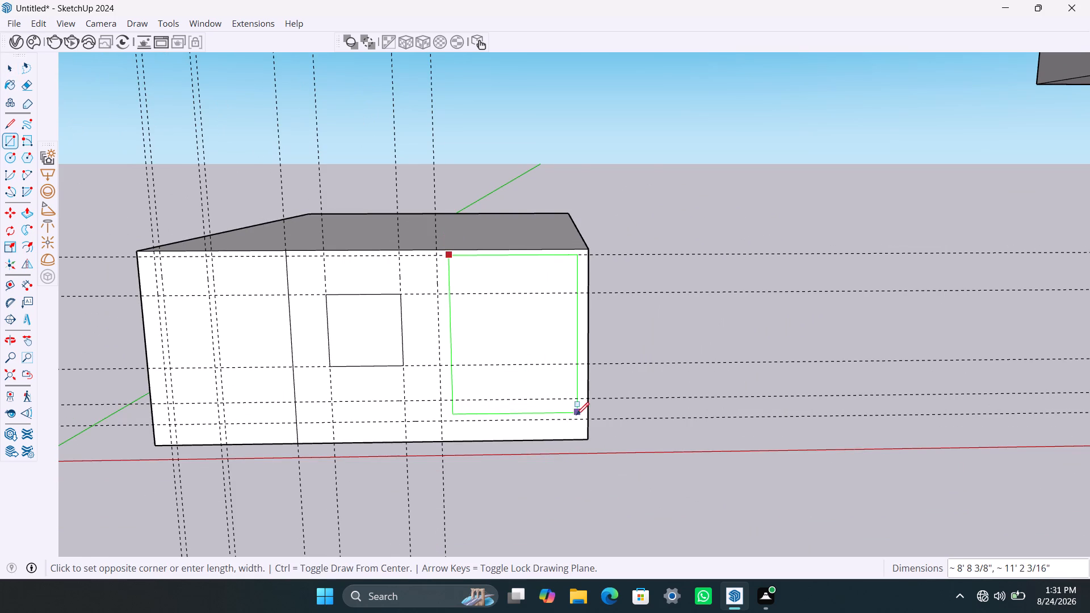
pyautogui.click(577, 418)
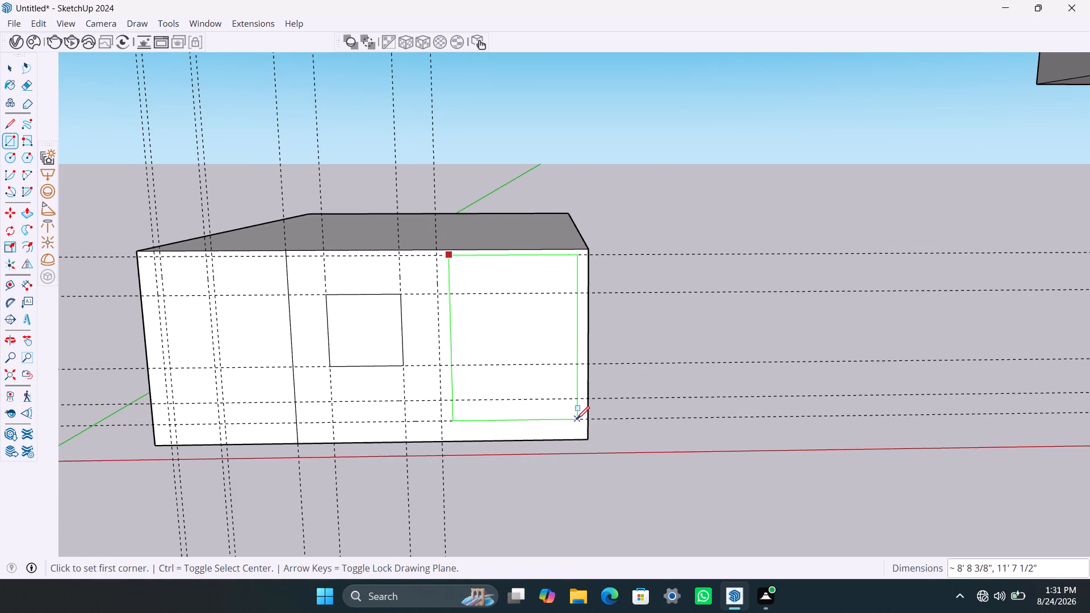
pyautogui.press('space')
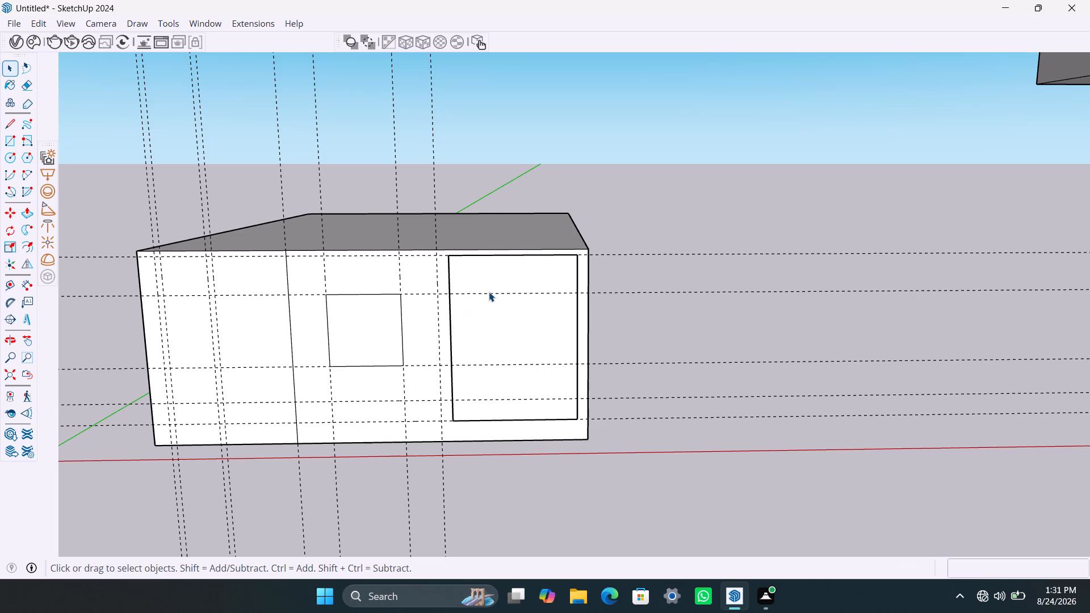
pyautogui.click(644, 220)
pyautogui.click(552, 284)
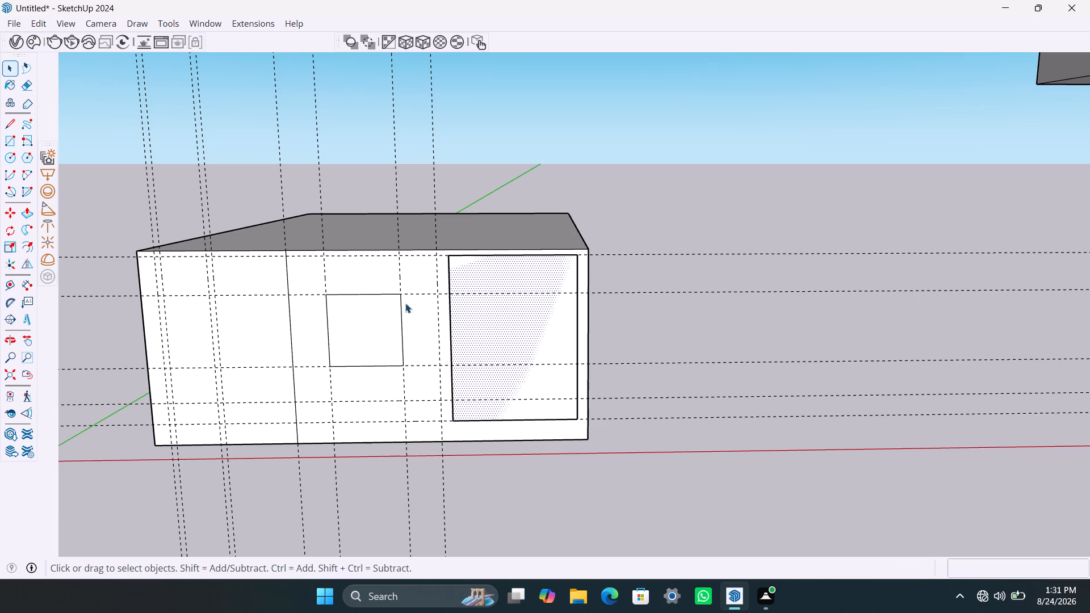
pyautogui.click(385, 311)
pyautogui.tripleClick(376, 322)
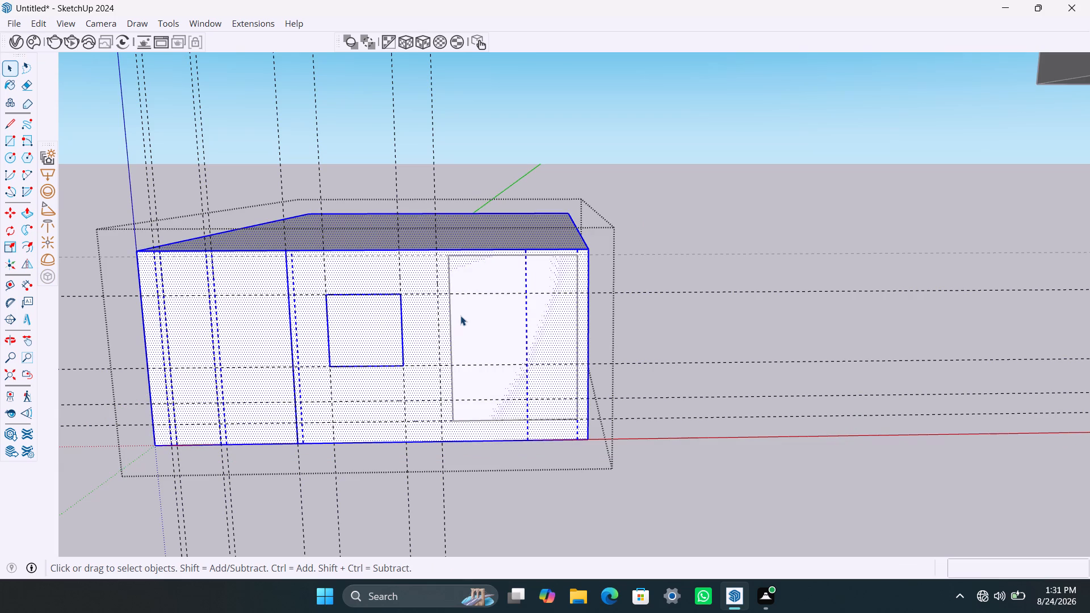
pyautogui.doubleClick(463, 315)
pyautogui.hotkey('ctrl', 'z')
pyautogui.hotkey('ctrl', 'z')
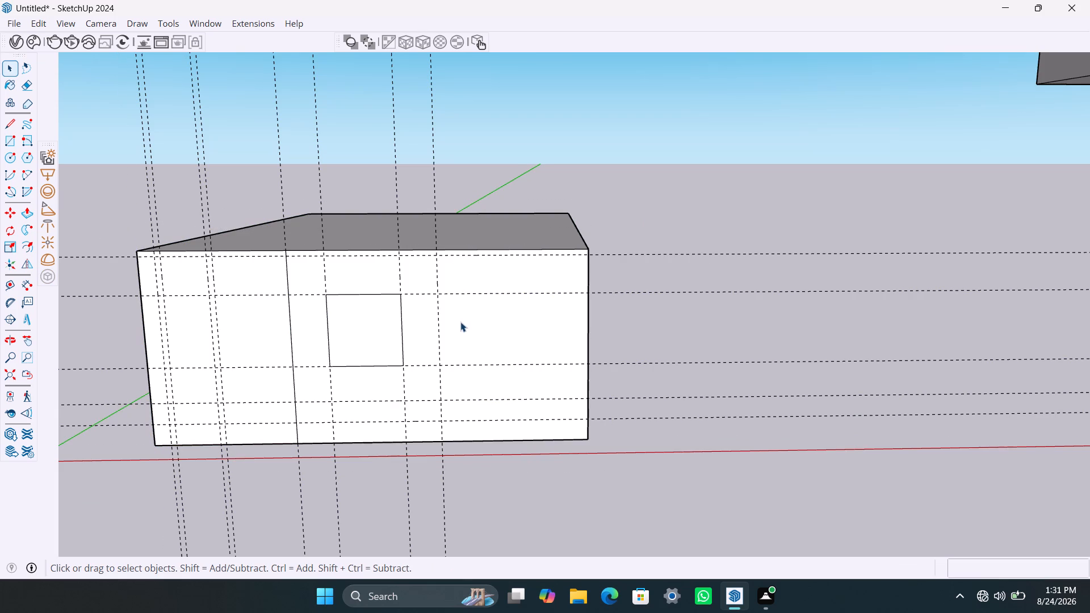
# Inside the storey's group, draw a rectangle about 8' 3" wide by 11' 7 1/2" high between the top and lowest horizontal guides, beside the window.
pyautogui.doubleClick(479, 324)
pyautogui.doubleClick(479, 324)
pyautogui.click(479, 324)
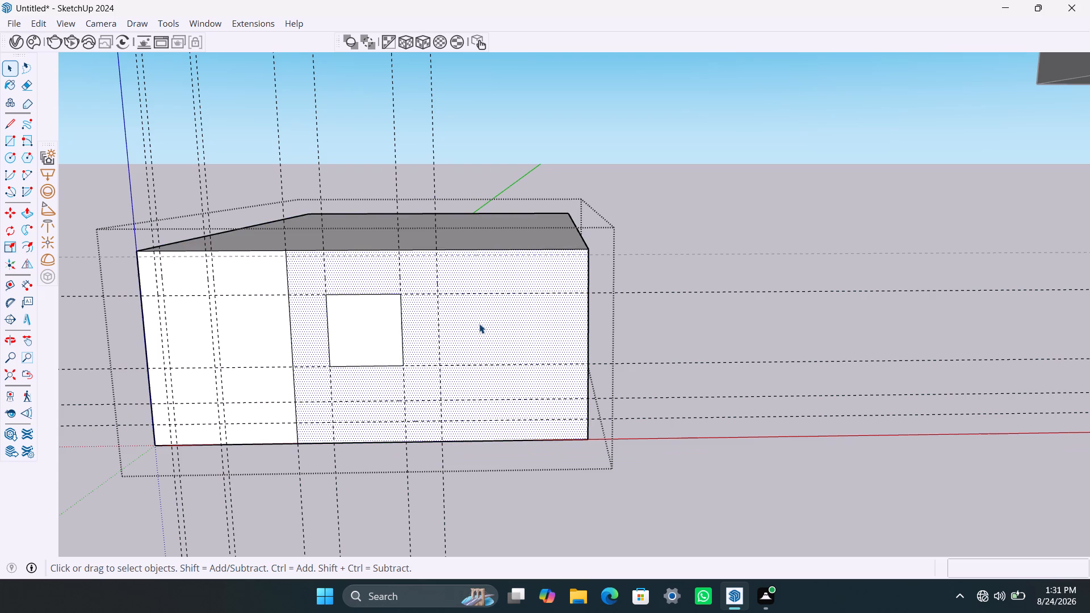
pyautogui.press('r')
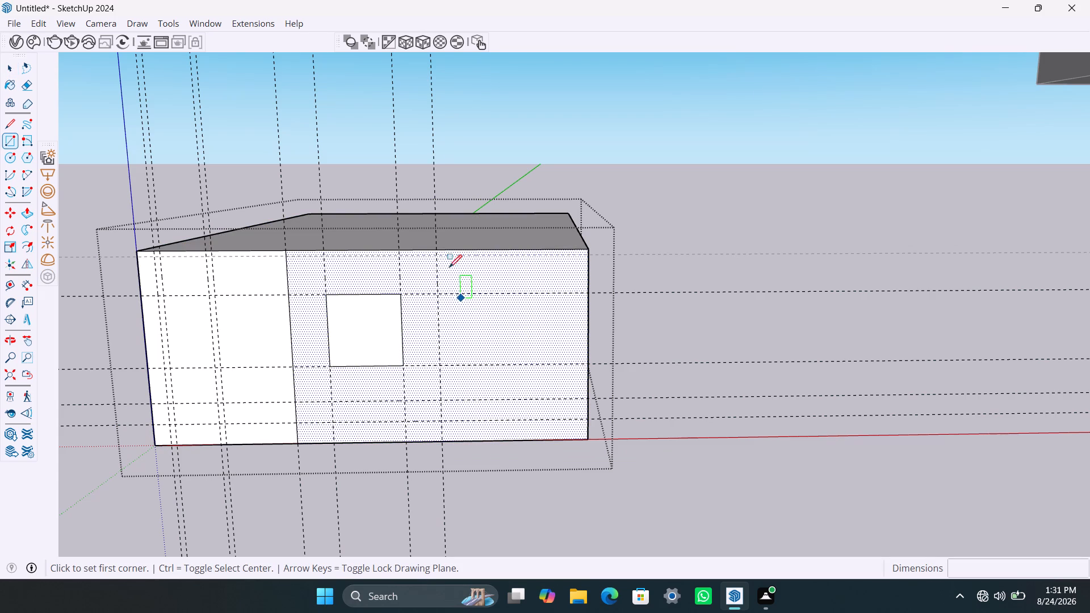
pyautogui.click(451, 257)
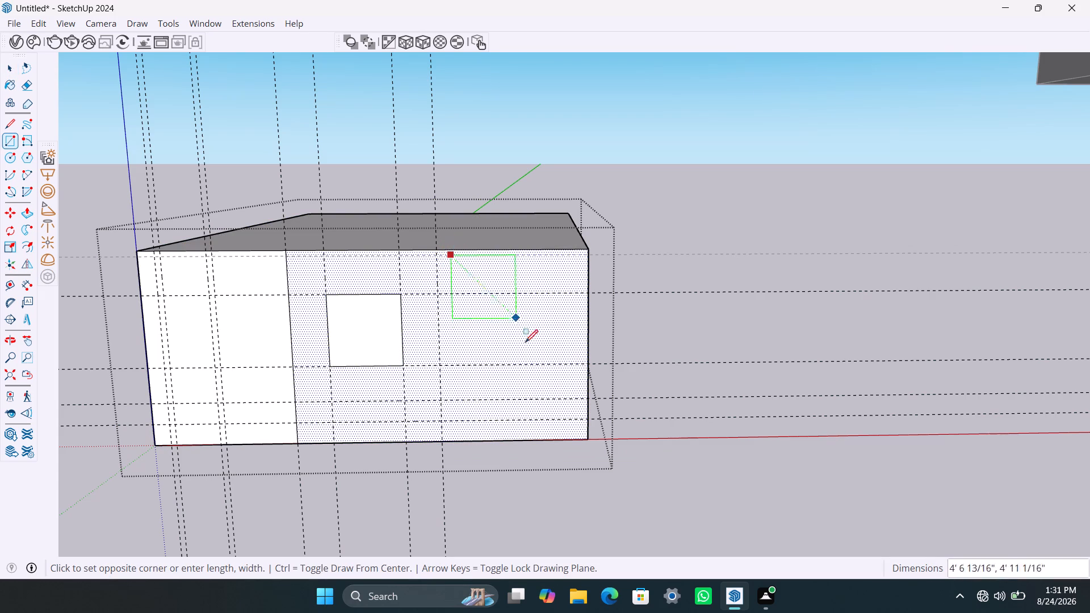
pyautogui.click(573, 419)
pyautogui.press('space')
pyautogui.click(623, 269)
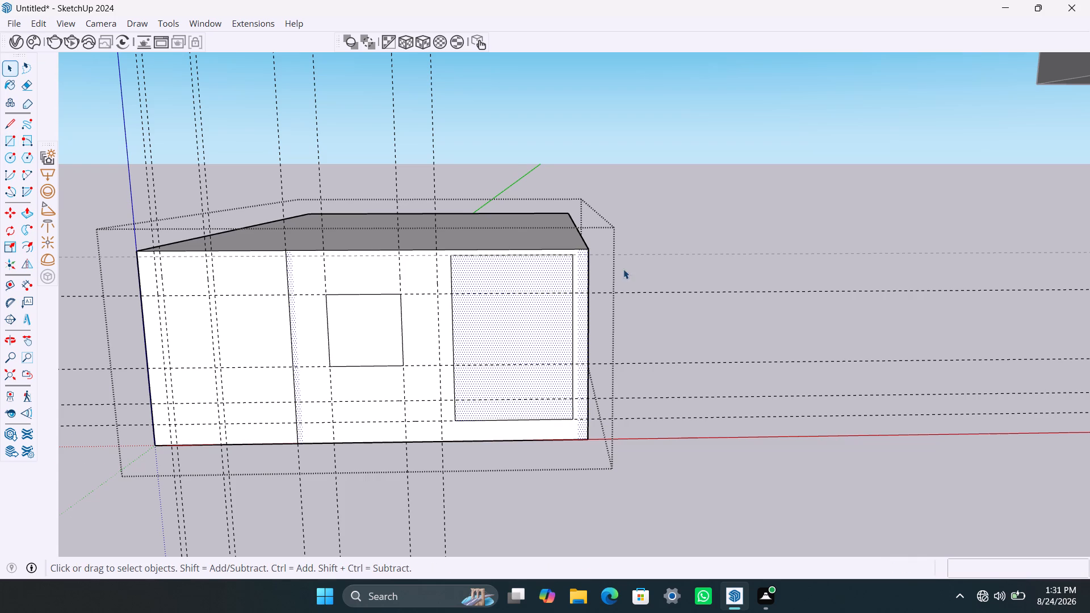
pyautogui.click(540, 299)
pyautogui.doubleClick(538, 300)
pyautogui.click(530, 300)
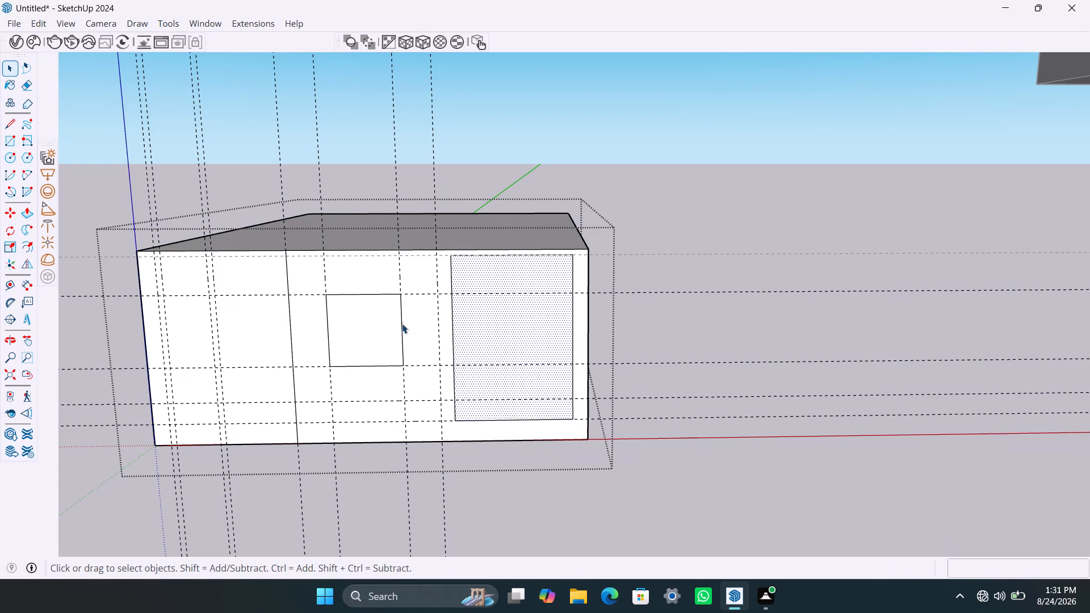
pyautogui.click(391, 324)
pyautogui.click(498, 312)
pyautogui.click(701, 185)
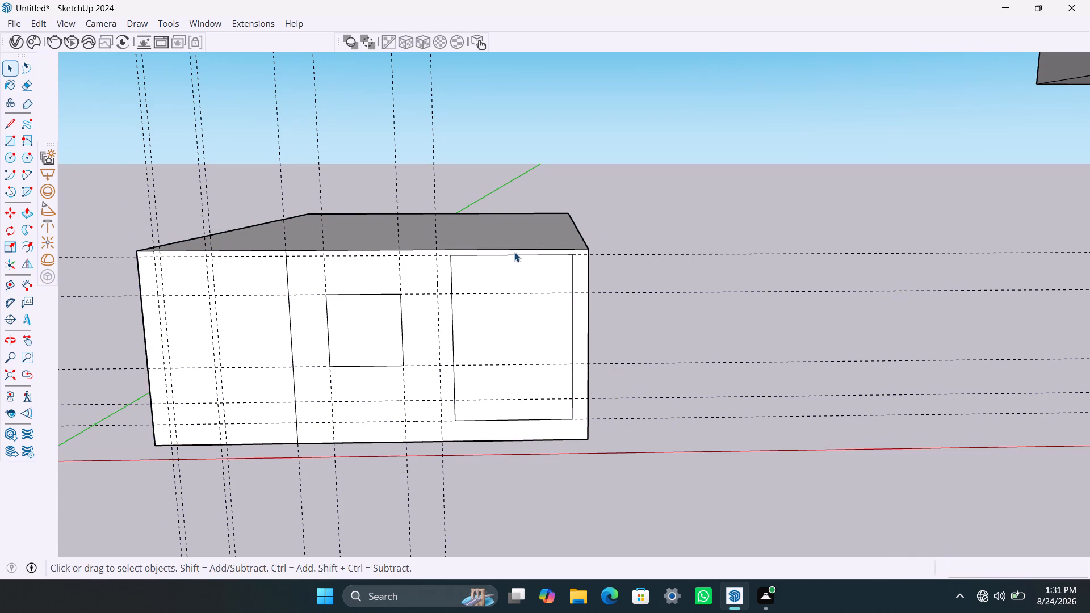
# Delete the horizontal guide just below the front face's top edge.
pyautogui.click(622, 255)
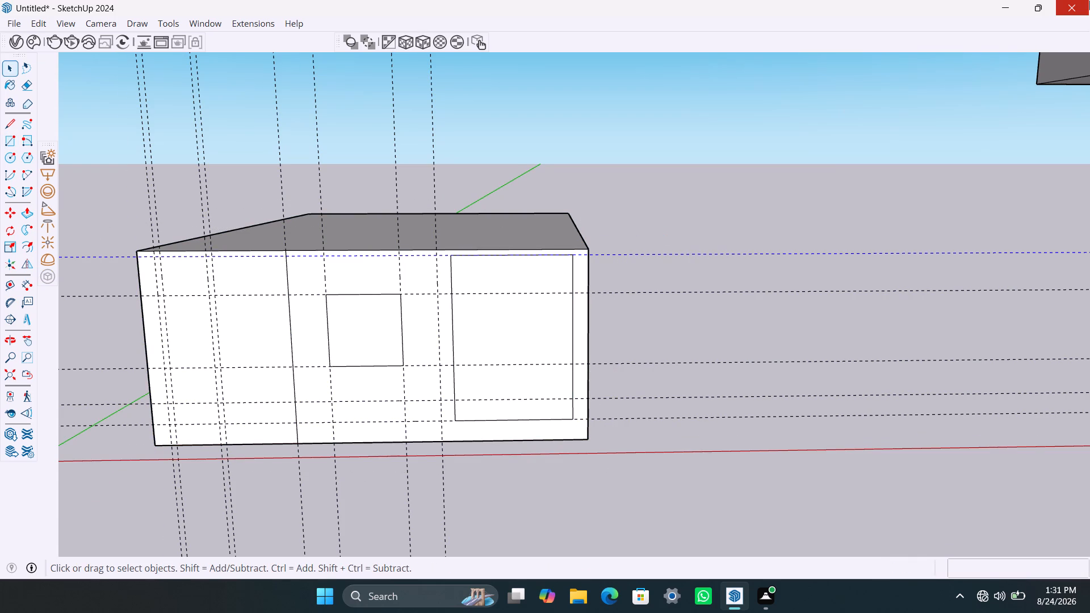
pyautogui.press('Delete')
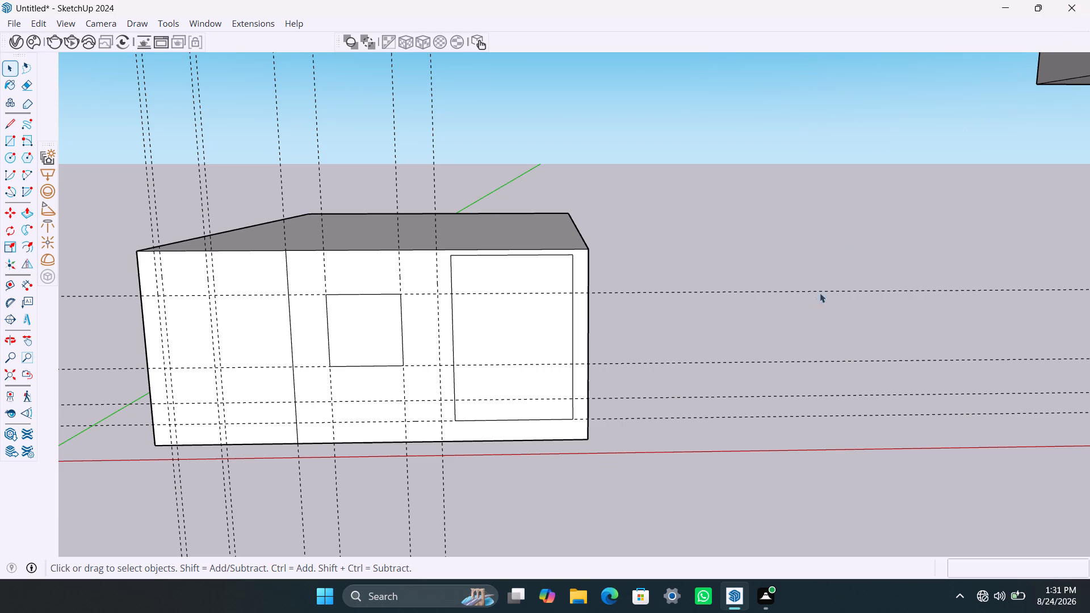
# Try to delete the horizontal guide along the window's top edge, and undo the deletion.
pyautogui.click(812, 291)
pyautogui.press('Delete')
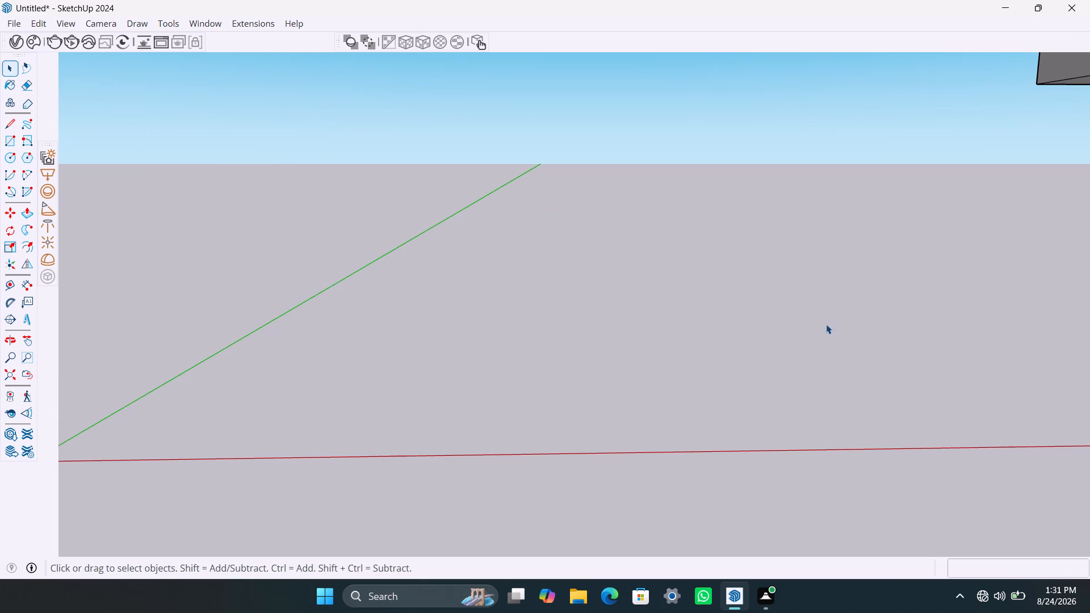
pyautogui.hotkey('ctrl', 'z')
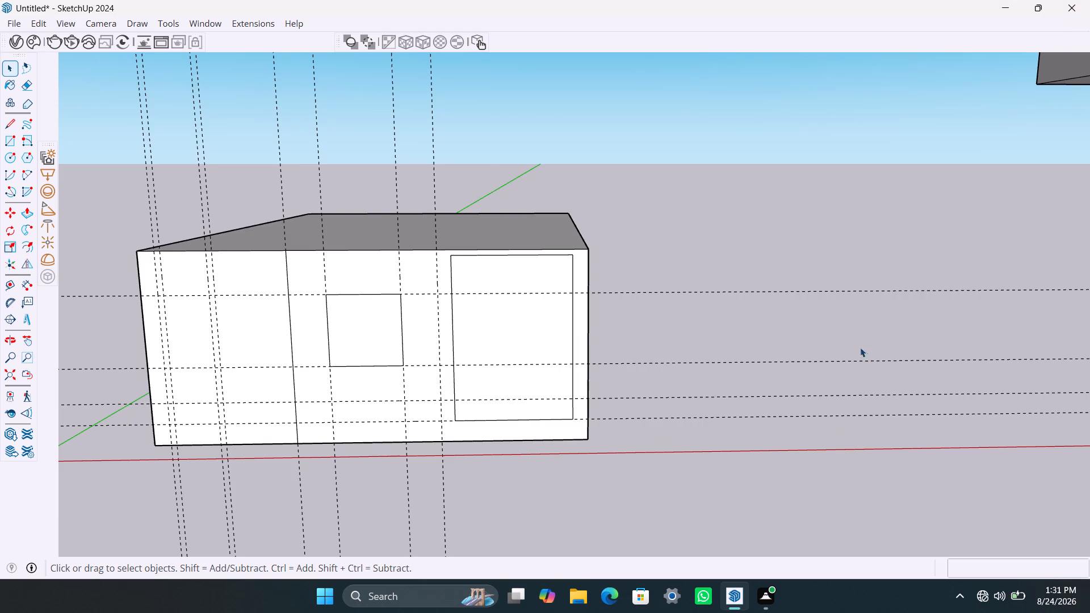
# Delete the four remaining horizontal guides, from the one along the window's top edge down to the lowest one.
pyautogui.click(819, 293)
pyautogui.click(819, 289)
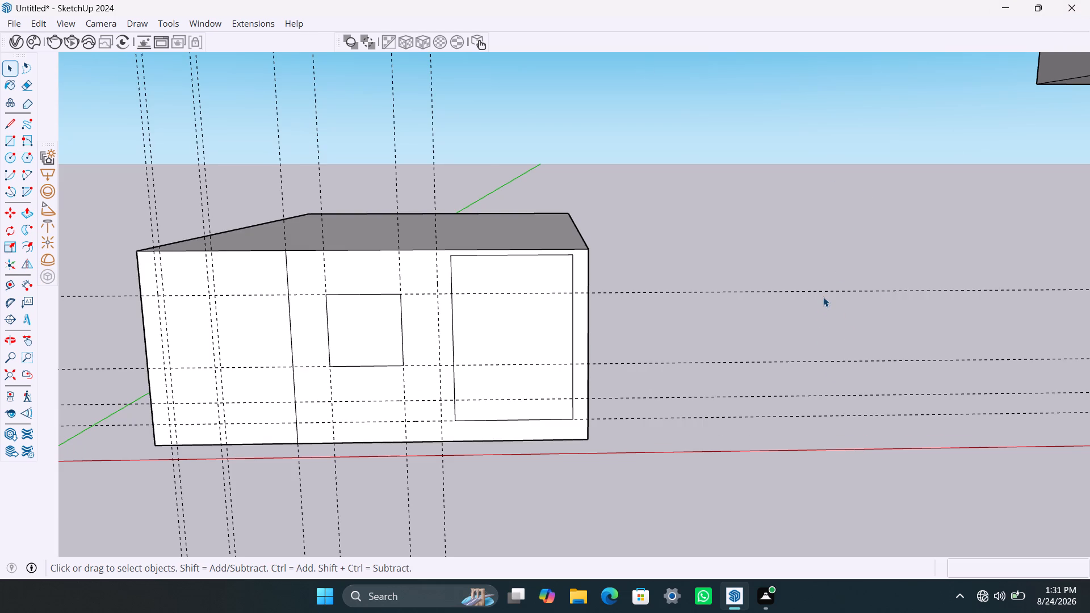
pyautogui.click(823, 293)
pyautogui.tripleClick(823, 293)
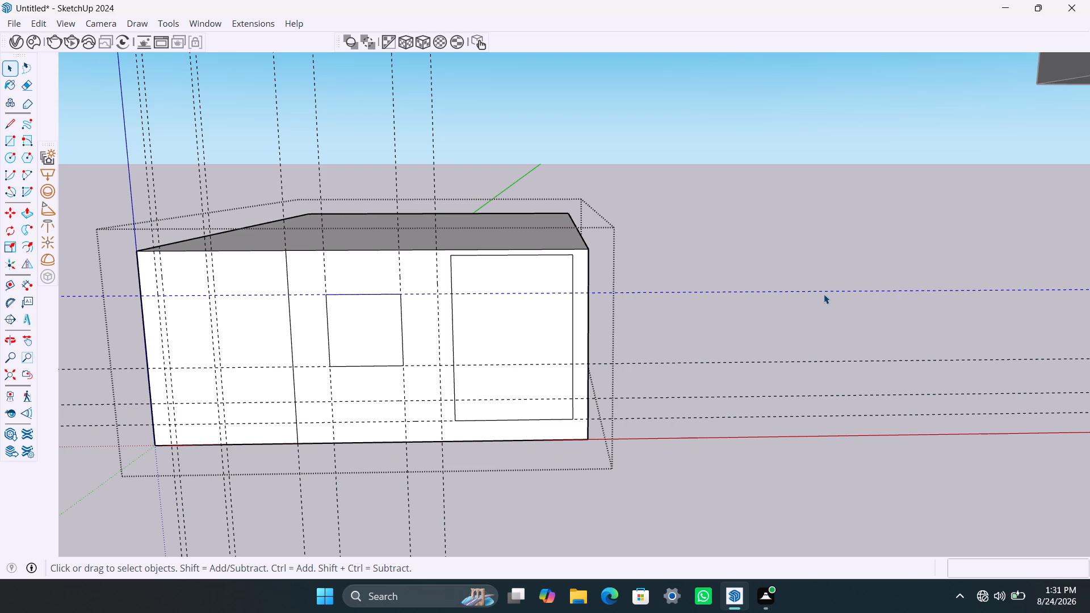
pyautogui.press('Delete')
pyautogui.click(832, 360)
pyautogui.press('Delete')
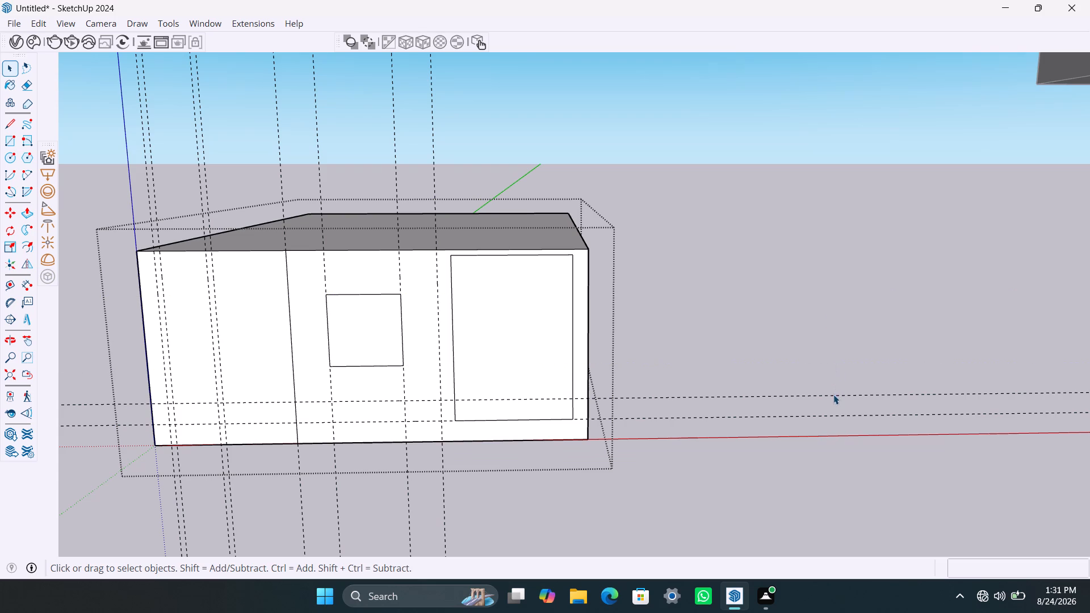
pyautogui.click(833, 395)
pyautogui.press('Delete')
pyautogui.click(835, 415)
pyautogui.press('Delete')
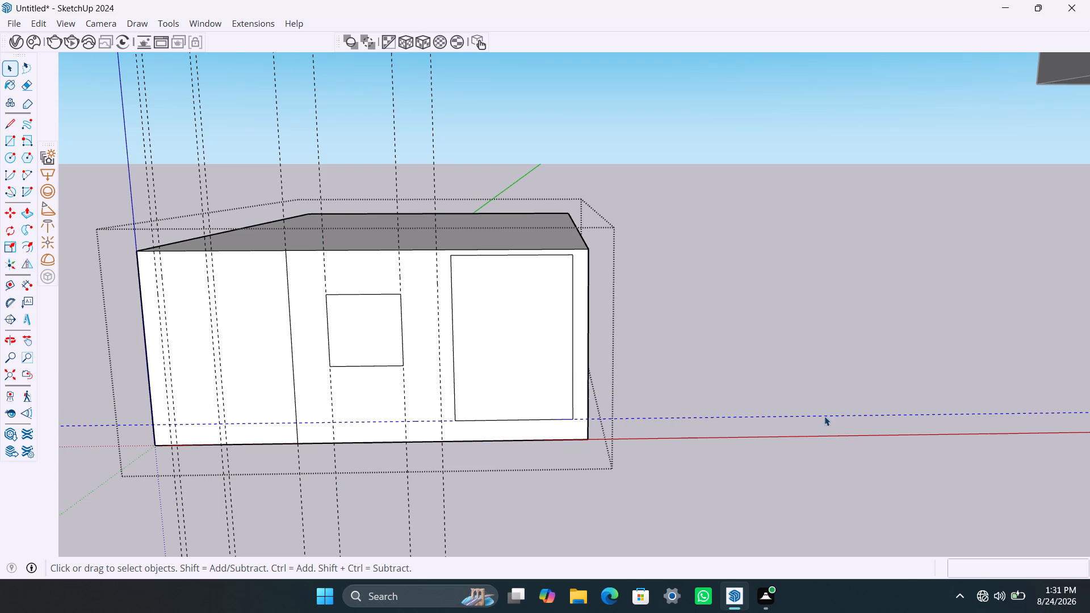
# Delete the four vertical guides beside the tall rectangle, along the window's two sides and along the front face's vertical dividing line.
pyautogui.scroll(-2, 416, 366)
pyautogui.click(428, 187)
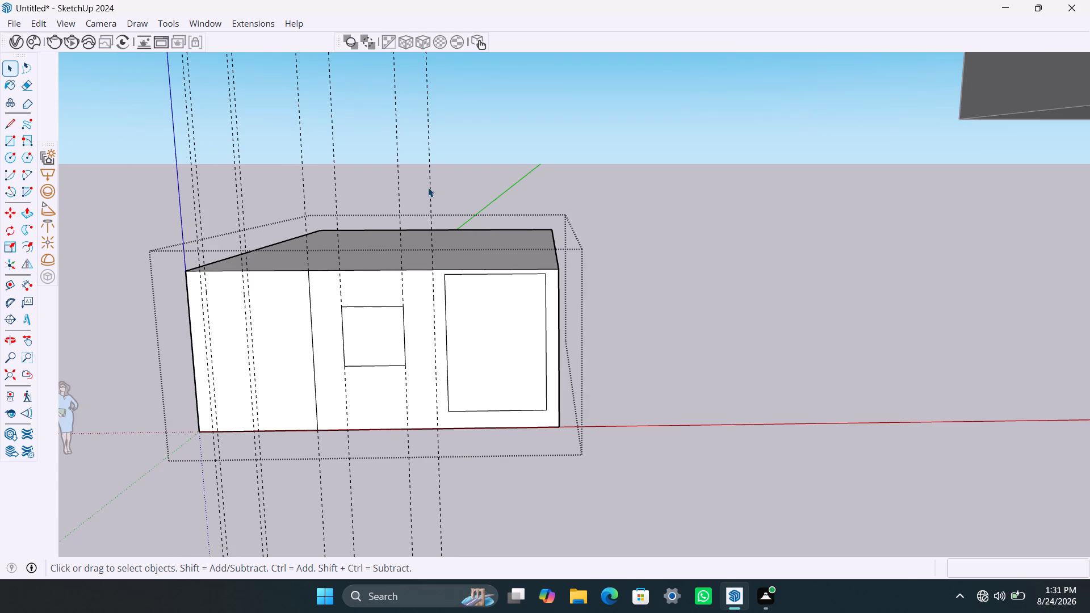
pyautogui.click(431, 187)
pyautogui.tripleClick(431, 187)
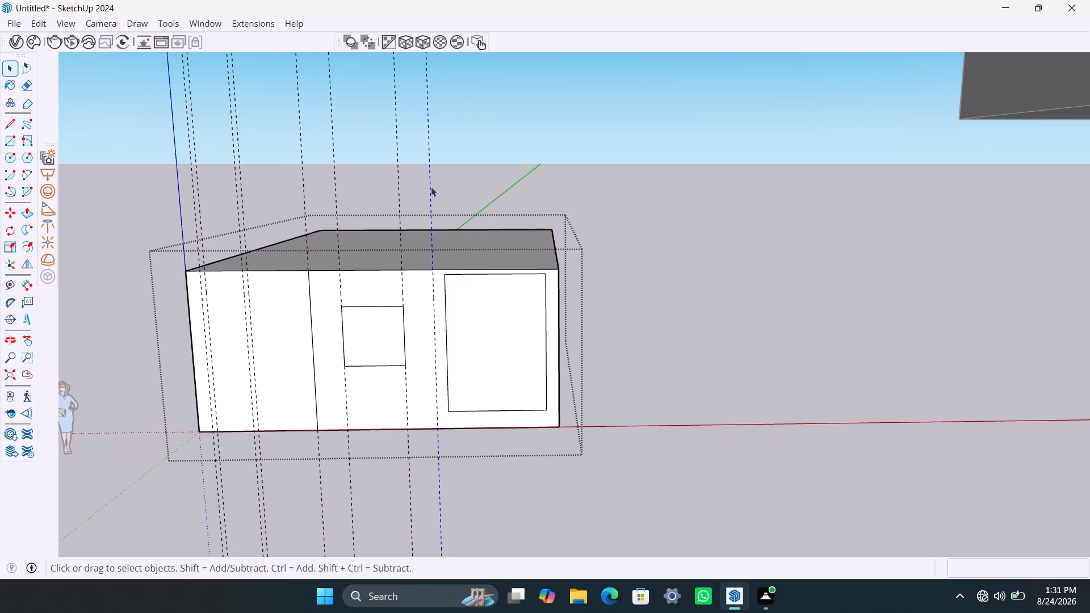
pyautogui.press('Delete')
pyautogui.click(398, 193)
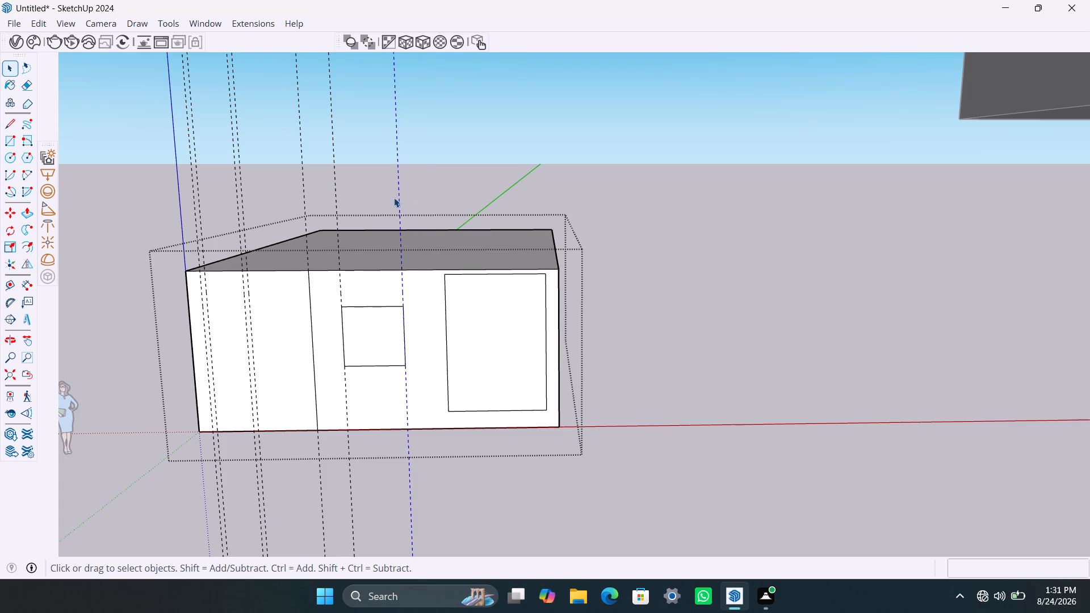
pyautogui.press('Delete')
pyautogui.click(335, 200)
pyautogui.press('Delete')
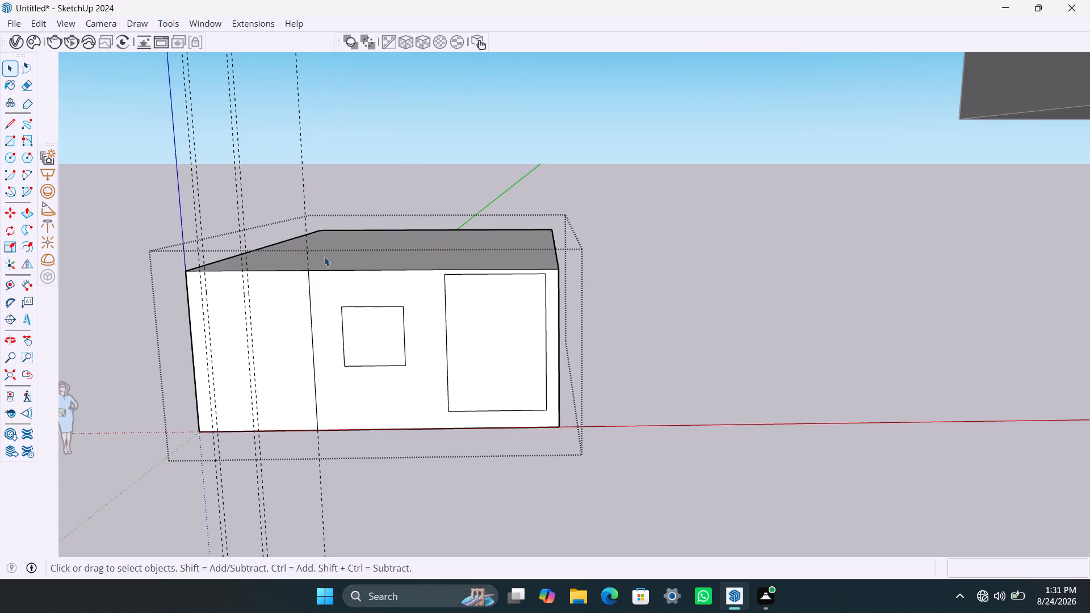
pyautogui.click(304, 211)
pyautogui.press('Delete')
# Place a horizontal guide 1' 6" above the front face's bottom edge.
pyautogui.scroll(-2, 282, 344)
pyautogui.moveTo(299, 360); pyautogui.dragTo(351, 360, button='middle')
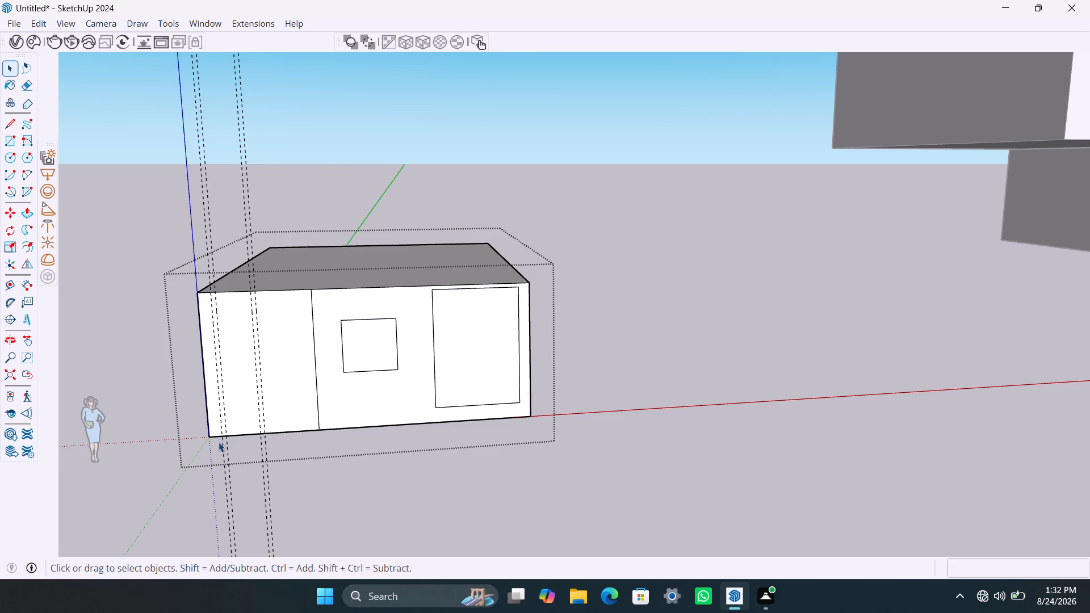
pyautogui.press('t')
pyautogui.click(277, 436)
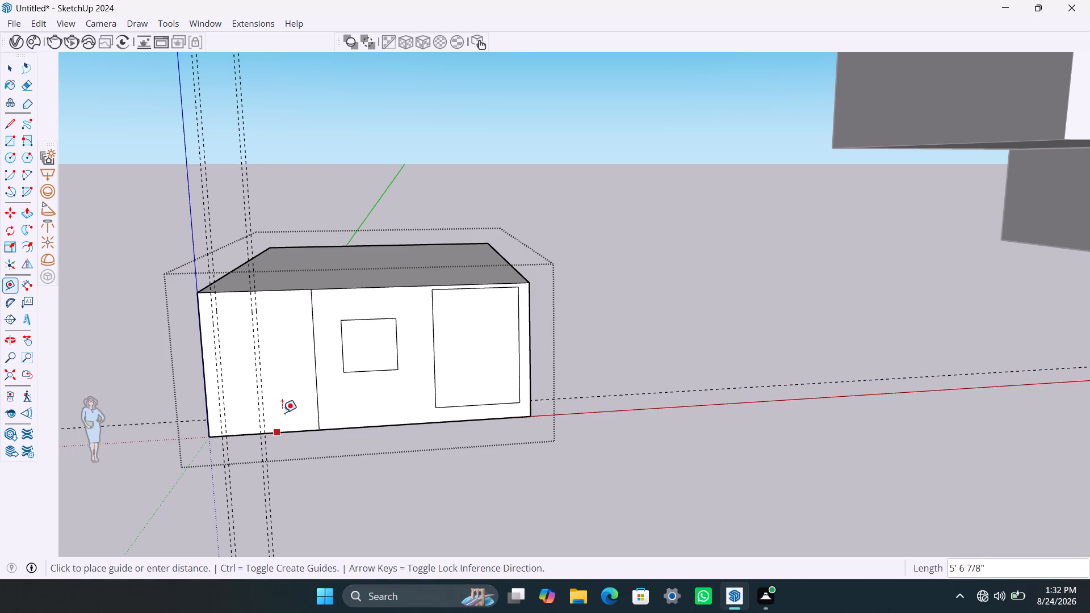
pyautogui.press('1')
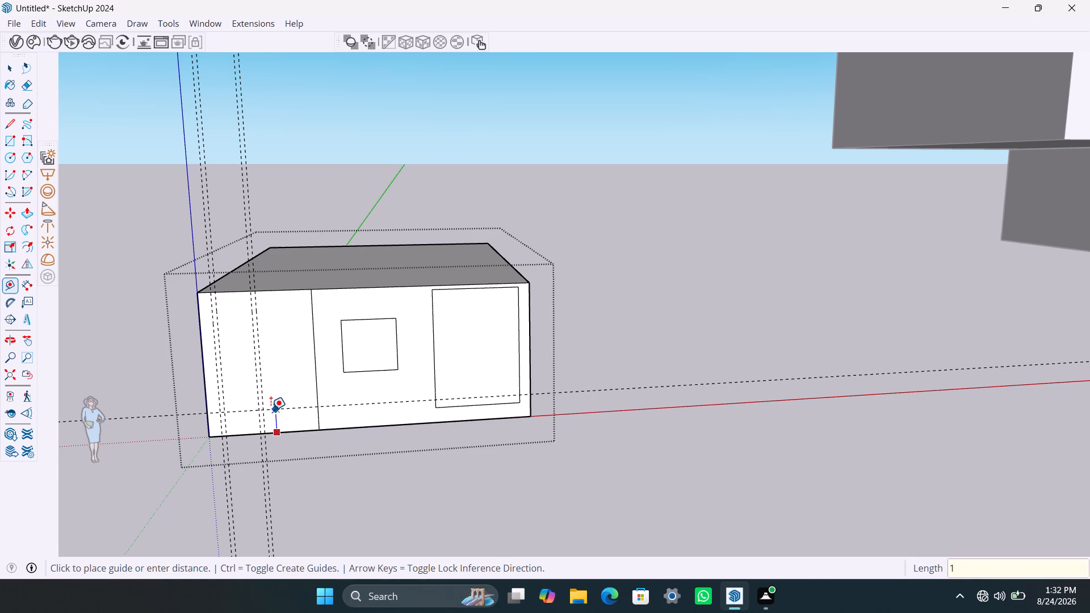
pyautogui.write('\'6"')
pyautogui.press('Return')
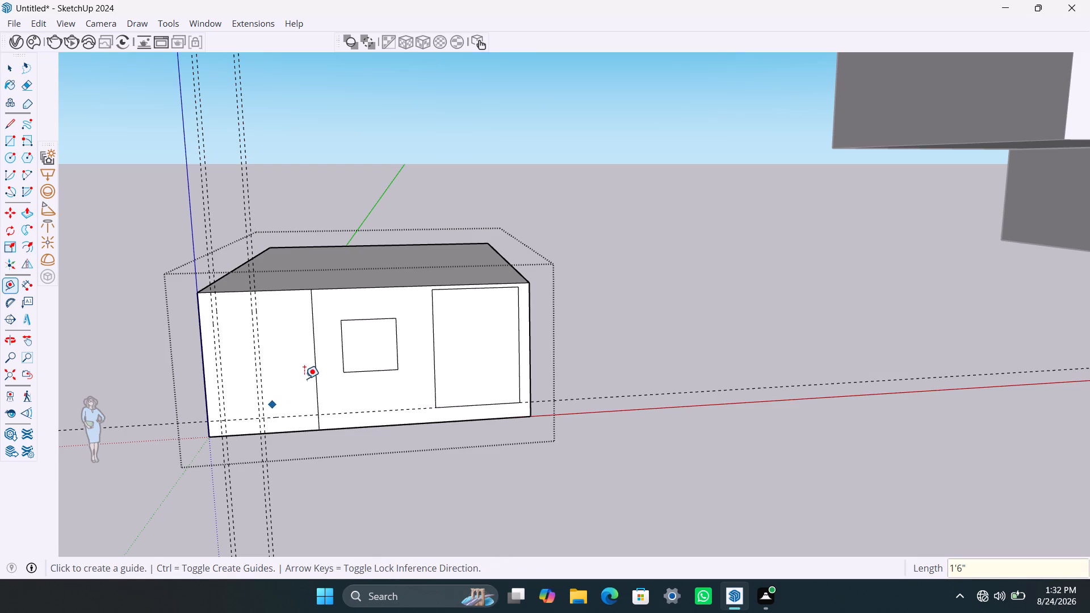
# Place a second horizontal guide 7' above the new lower guide.
pyautogui.click(287, 419)
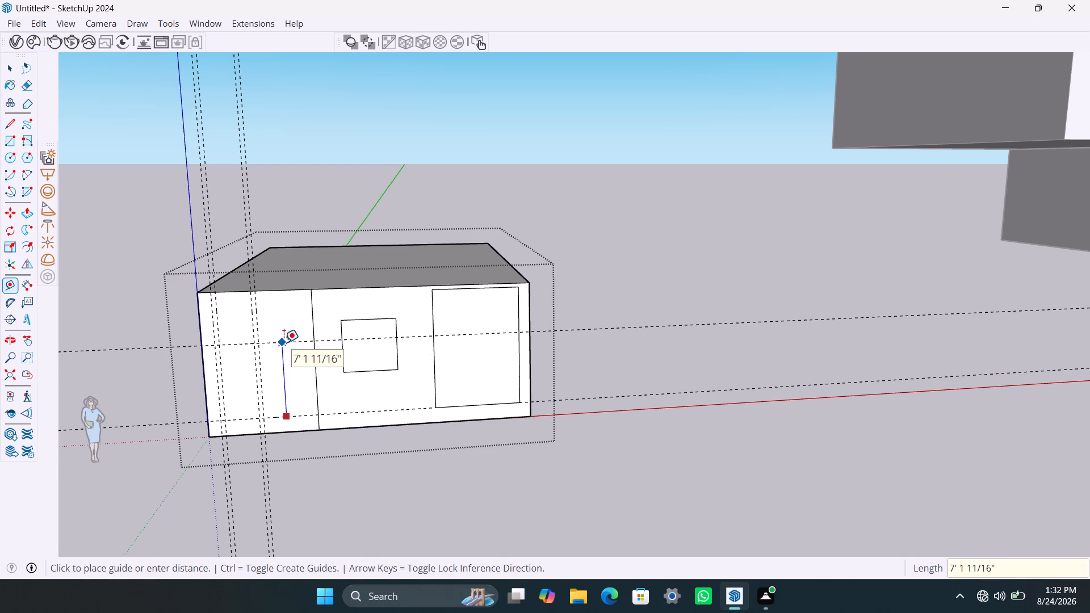
pyautogui.write("7'")
pyautogui.press('Return')
pyautogui.press('space')
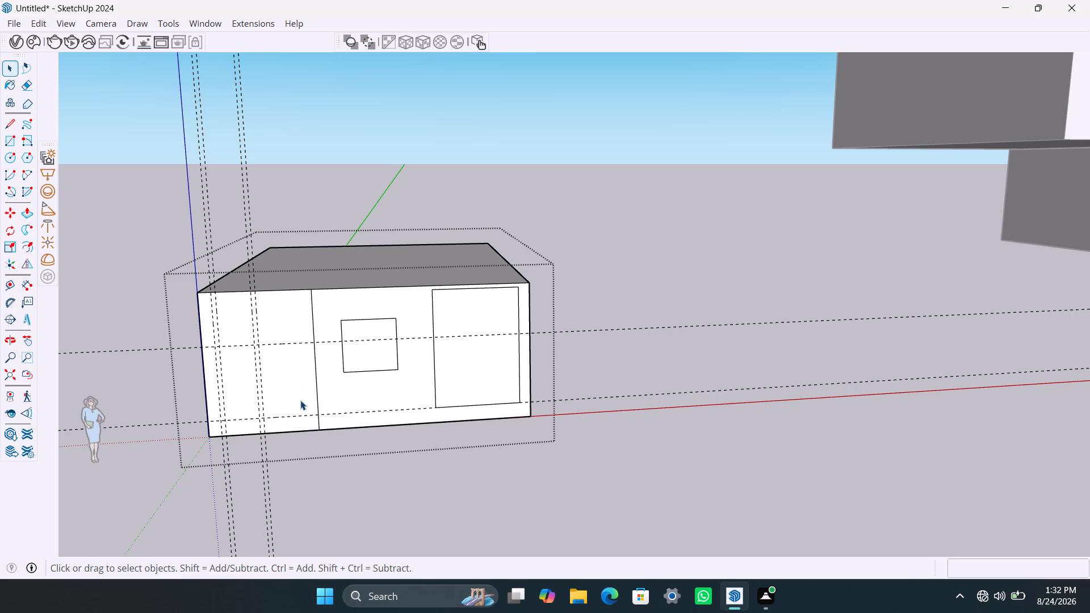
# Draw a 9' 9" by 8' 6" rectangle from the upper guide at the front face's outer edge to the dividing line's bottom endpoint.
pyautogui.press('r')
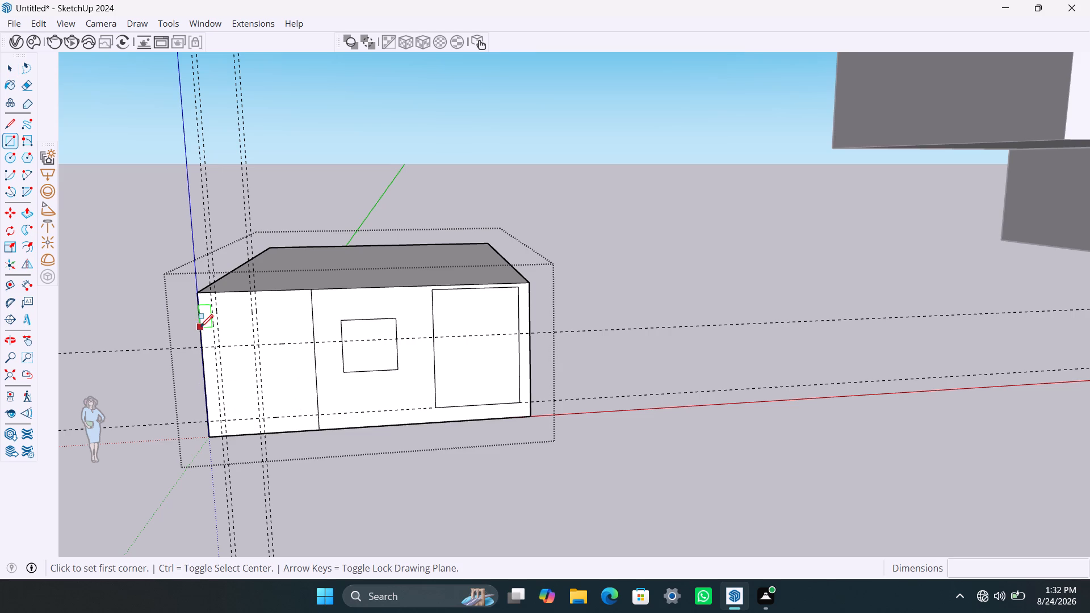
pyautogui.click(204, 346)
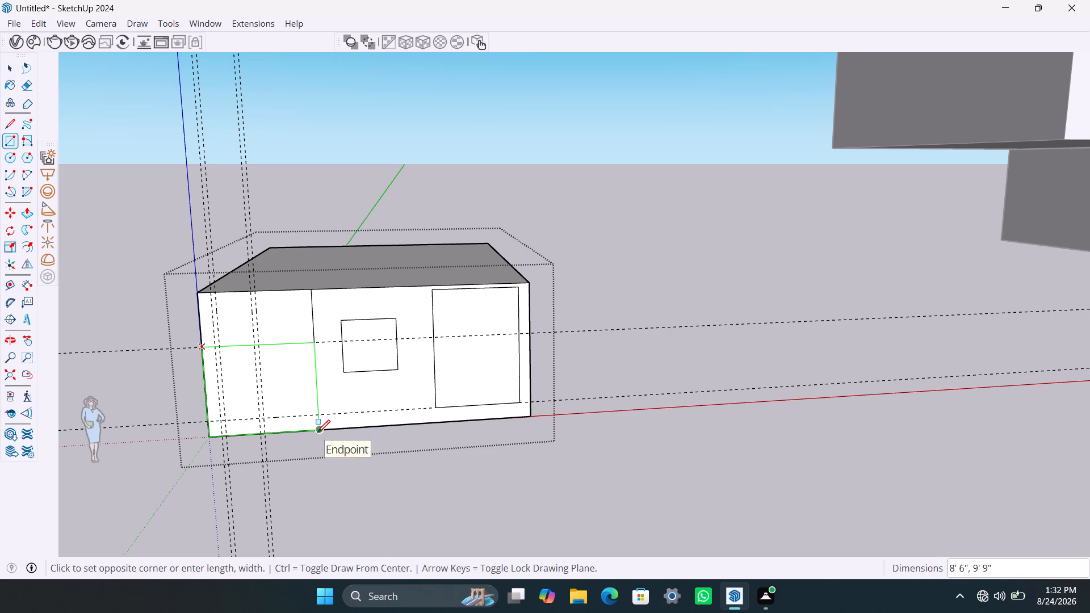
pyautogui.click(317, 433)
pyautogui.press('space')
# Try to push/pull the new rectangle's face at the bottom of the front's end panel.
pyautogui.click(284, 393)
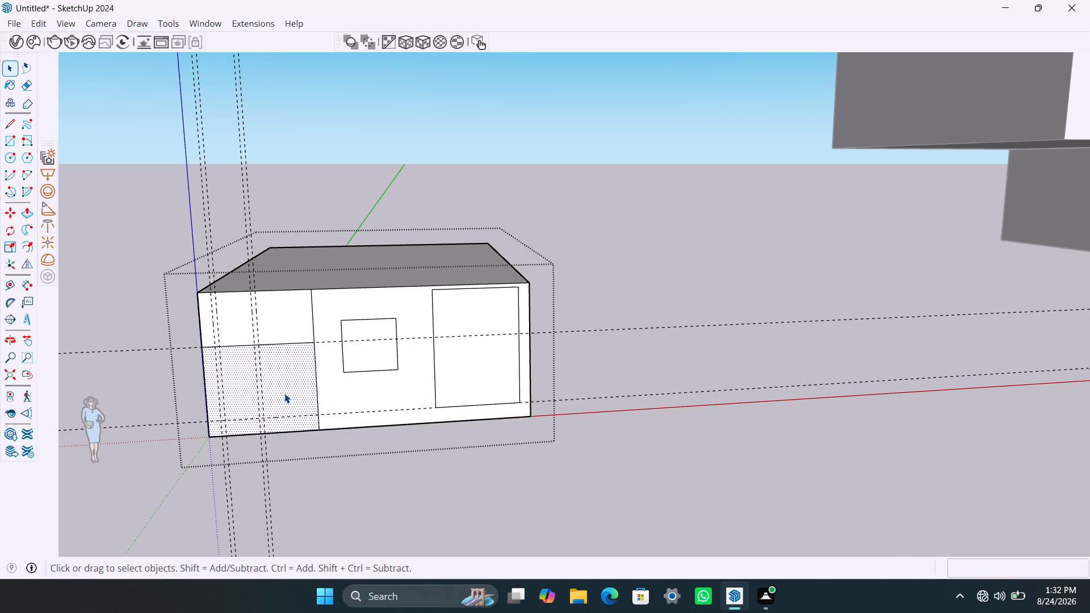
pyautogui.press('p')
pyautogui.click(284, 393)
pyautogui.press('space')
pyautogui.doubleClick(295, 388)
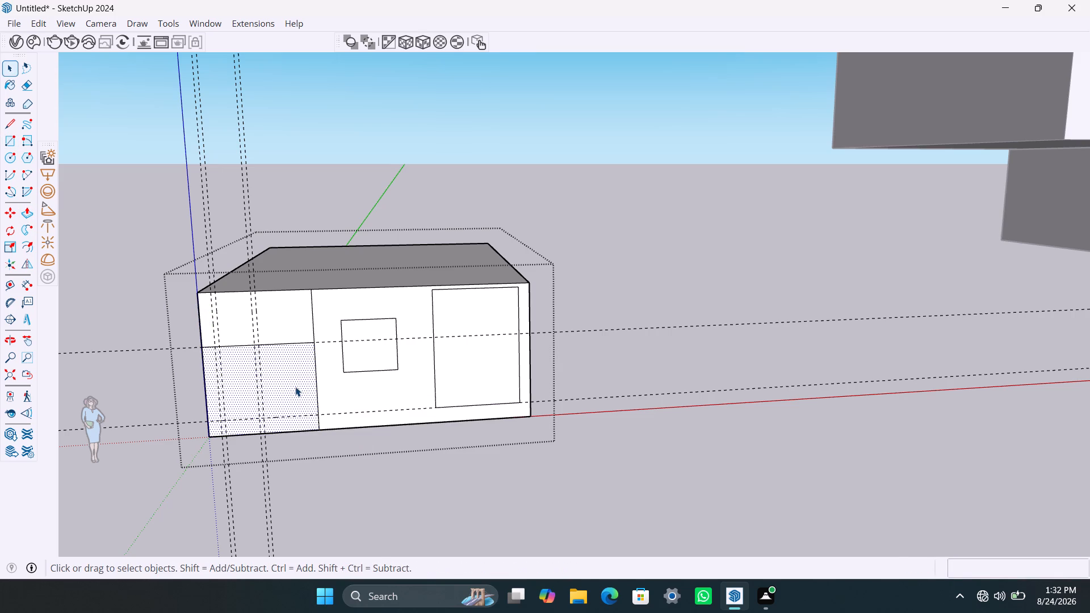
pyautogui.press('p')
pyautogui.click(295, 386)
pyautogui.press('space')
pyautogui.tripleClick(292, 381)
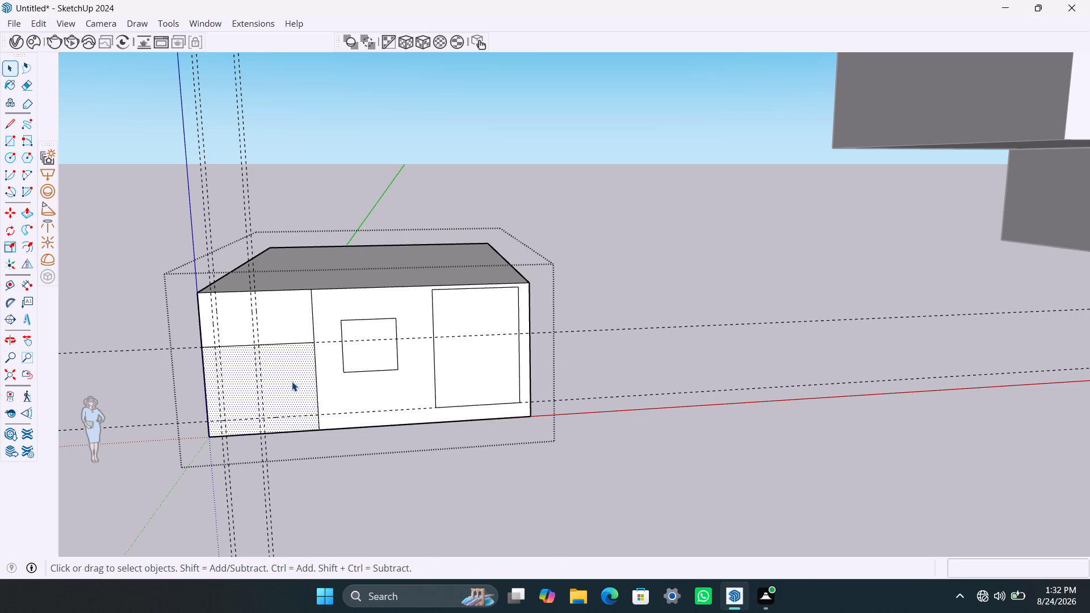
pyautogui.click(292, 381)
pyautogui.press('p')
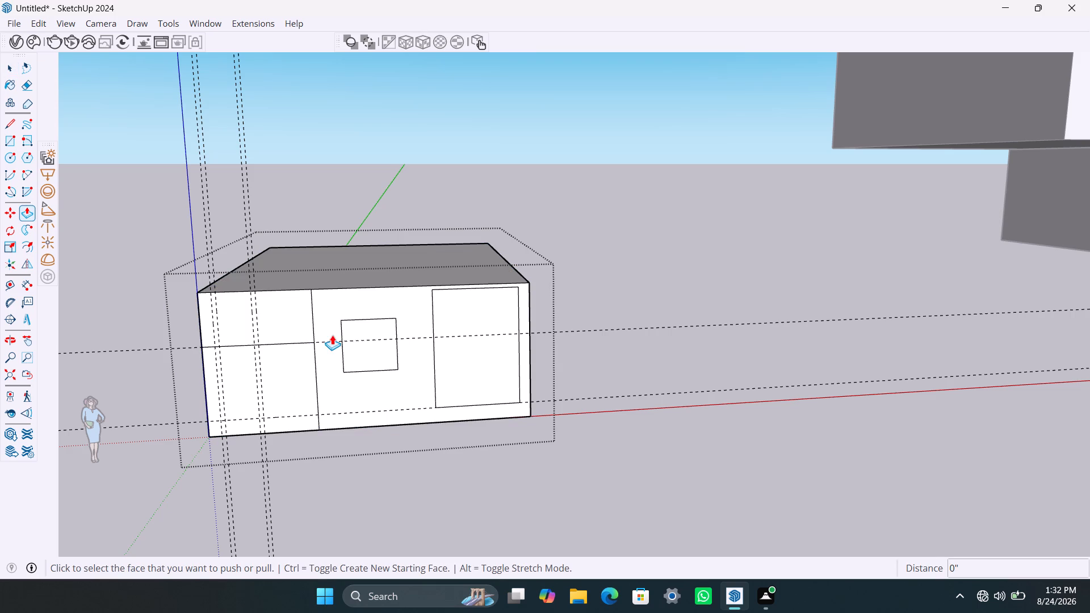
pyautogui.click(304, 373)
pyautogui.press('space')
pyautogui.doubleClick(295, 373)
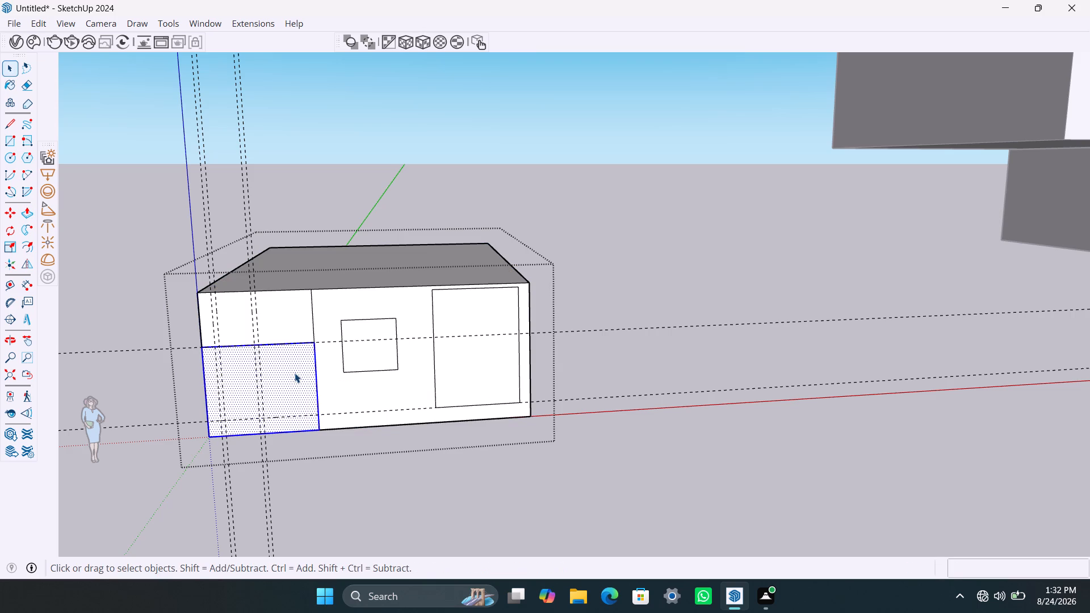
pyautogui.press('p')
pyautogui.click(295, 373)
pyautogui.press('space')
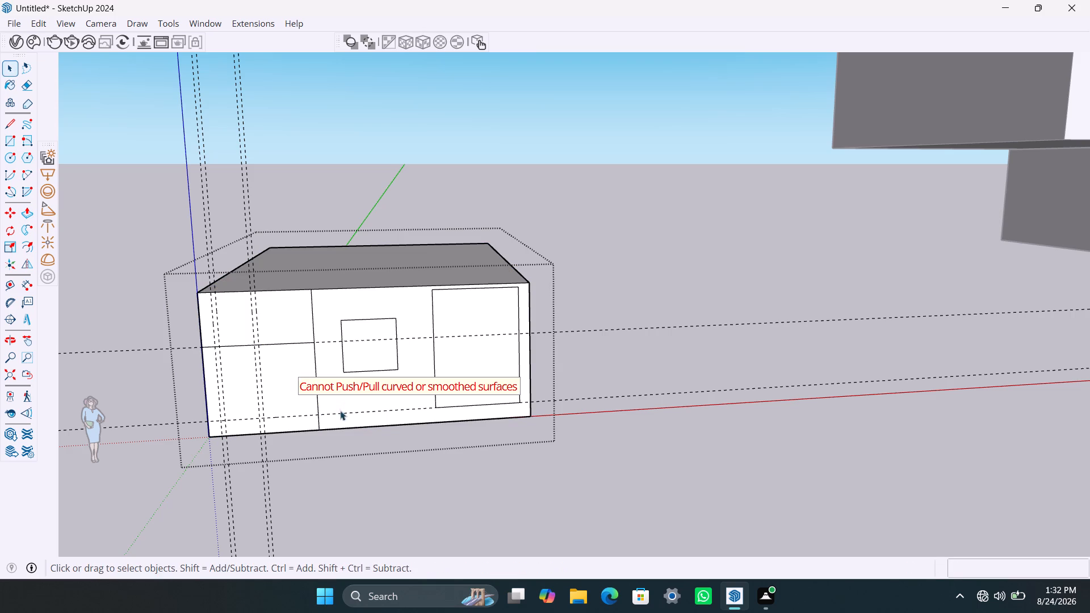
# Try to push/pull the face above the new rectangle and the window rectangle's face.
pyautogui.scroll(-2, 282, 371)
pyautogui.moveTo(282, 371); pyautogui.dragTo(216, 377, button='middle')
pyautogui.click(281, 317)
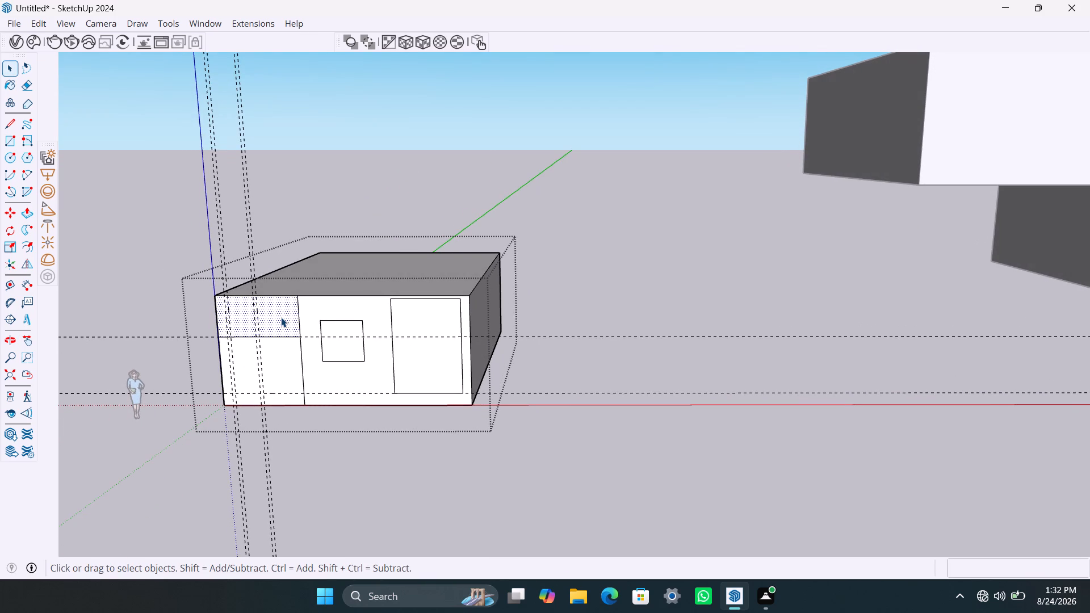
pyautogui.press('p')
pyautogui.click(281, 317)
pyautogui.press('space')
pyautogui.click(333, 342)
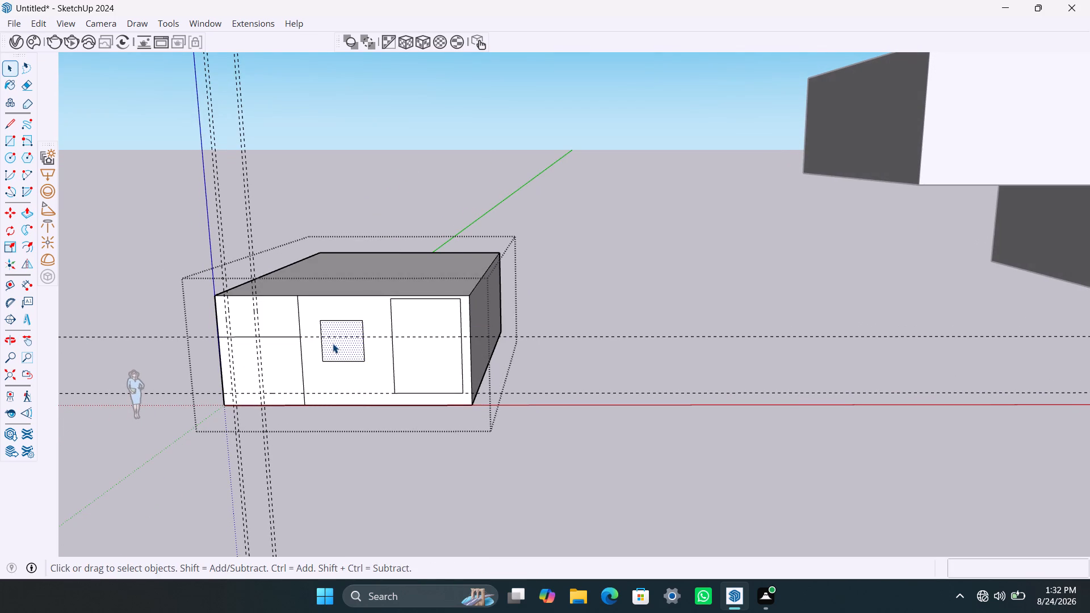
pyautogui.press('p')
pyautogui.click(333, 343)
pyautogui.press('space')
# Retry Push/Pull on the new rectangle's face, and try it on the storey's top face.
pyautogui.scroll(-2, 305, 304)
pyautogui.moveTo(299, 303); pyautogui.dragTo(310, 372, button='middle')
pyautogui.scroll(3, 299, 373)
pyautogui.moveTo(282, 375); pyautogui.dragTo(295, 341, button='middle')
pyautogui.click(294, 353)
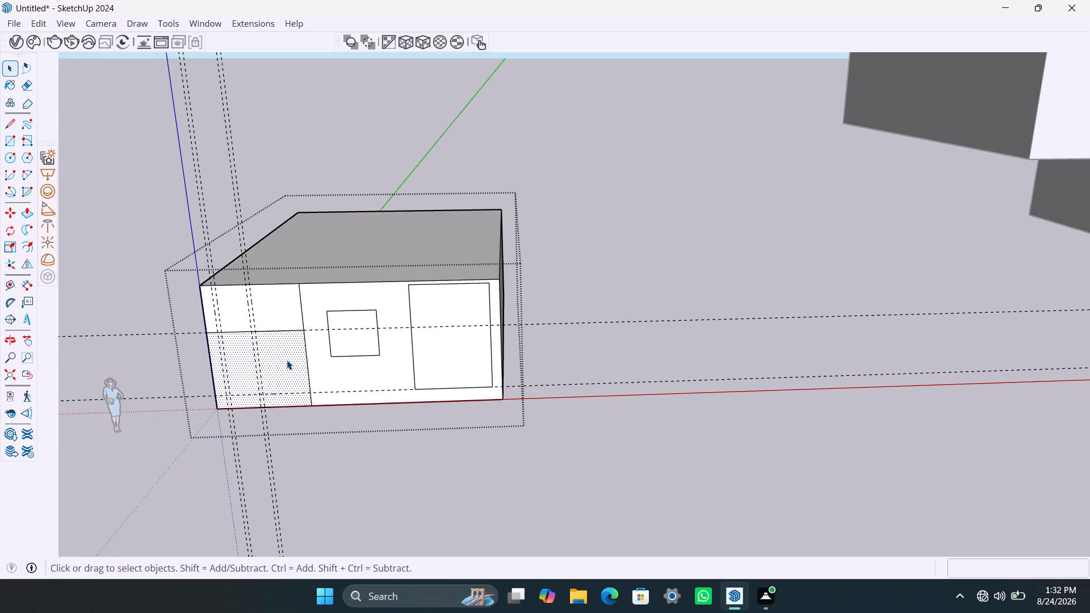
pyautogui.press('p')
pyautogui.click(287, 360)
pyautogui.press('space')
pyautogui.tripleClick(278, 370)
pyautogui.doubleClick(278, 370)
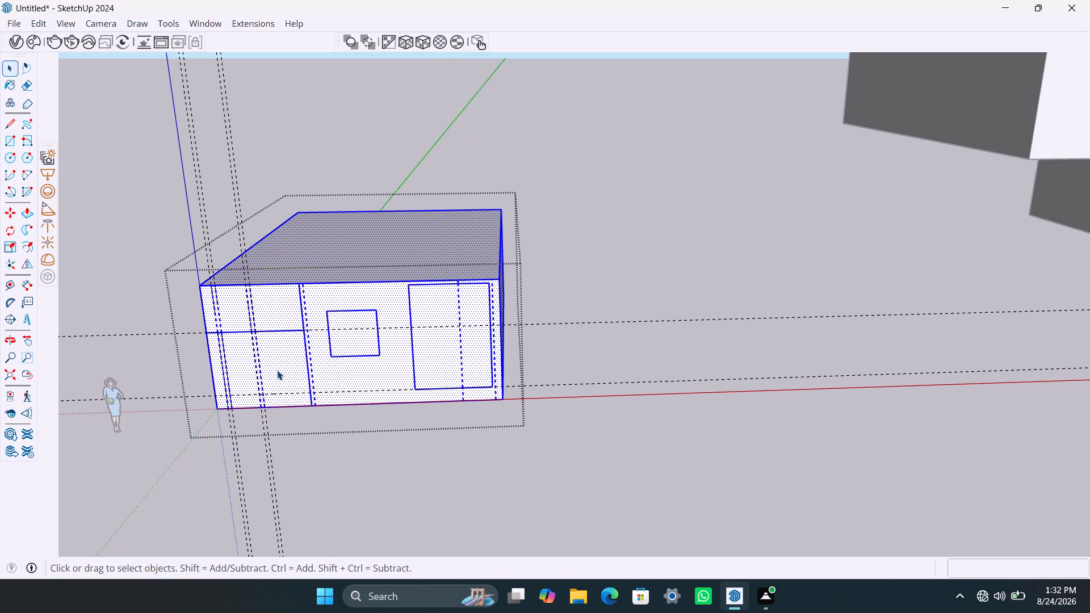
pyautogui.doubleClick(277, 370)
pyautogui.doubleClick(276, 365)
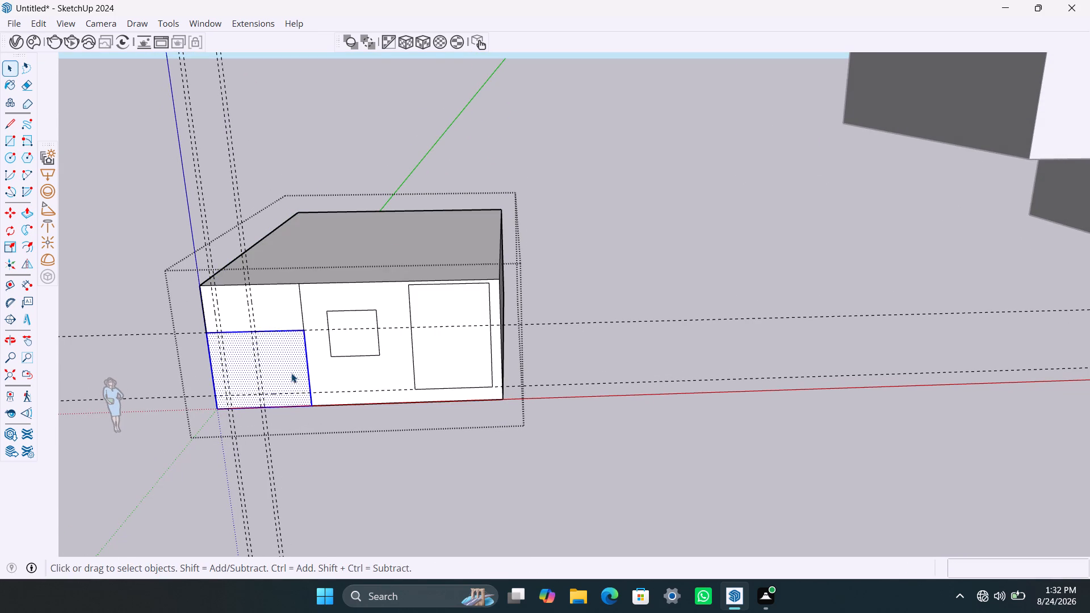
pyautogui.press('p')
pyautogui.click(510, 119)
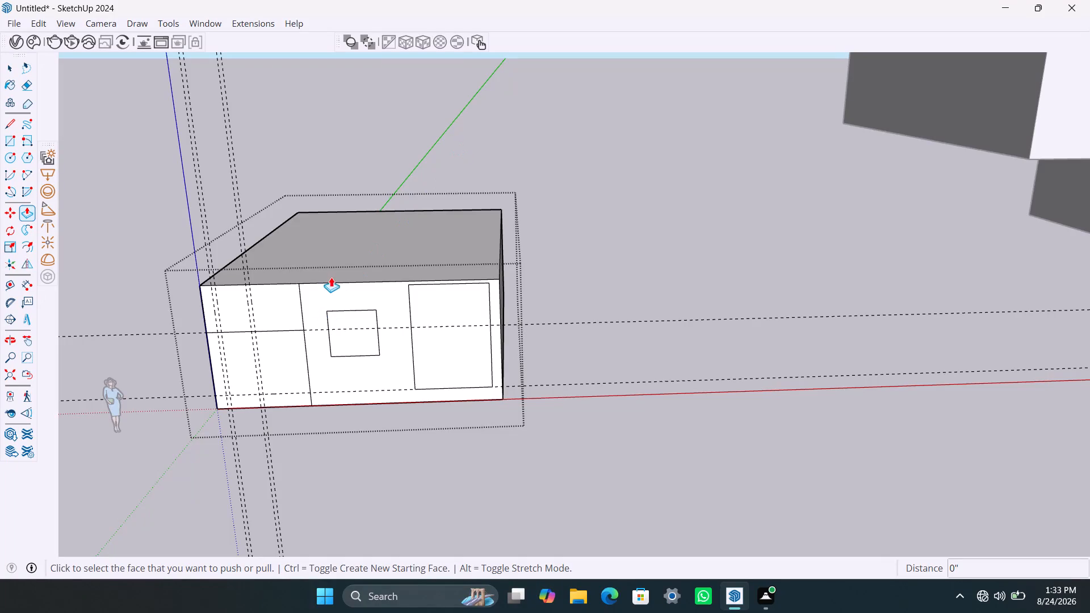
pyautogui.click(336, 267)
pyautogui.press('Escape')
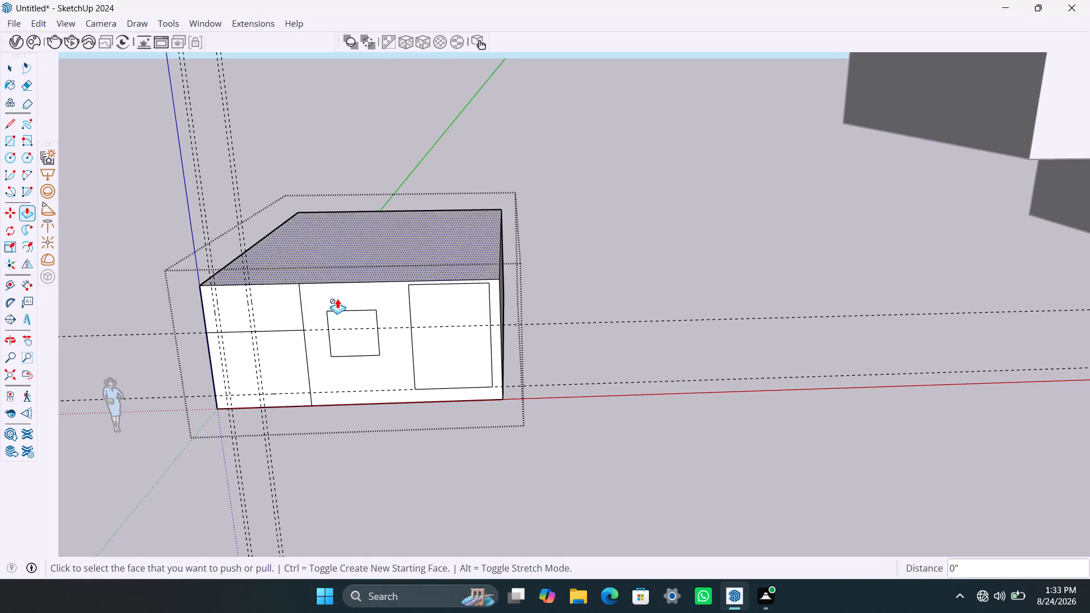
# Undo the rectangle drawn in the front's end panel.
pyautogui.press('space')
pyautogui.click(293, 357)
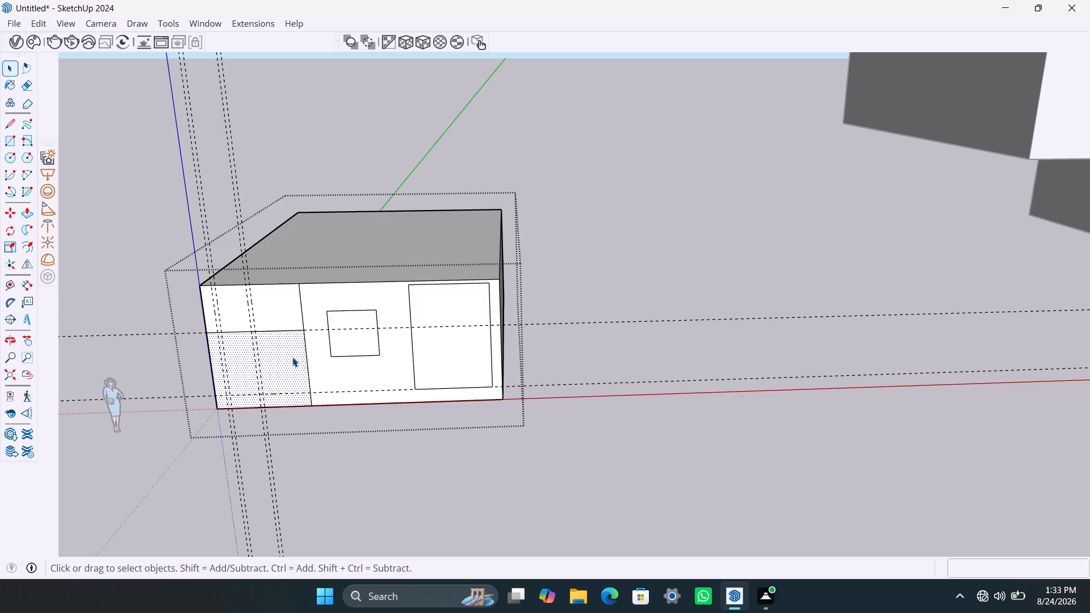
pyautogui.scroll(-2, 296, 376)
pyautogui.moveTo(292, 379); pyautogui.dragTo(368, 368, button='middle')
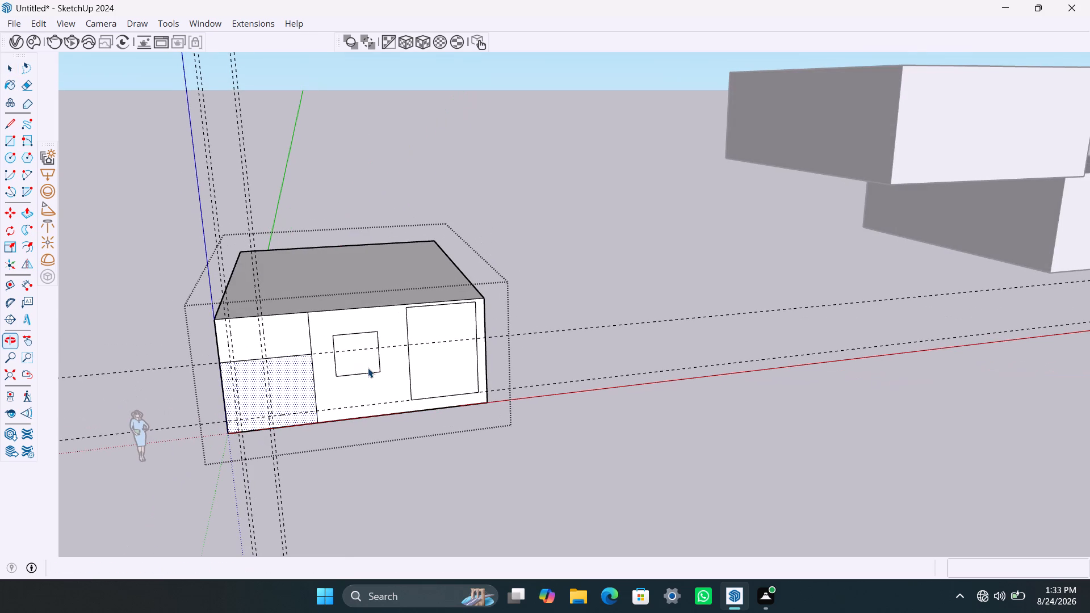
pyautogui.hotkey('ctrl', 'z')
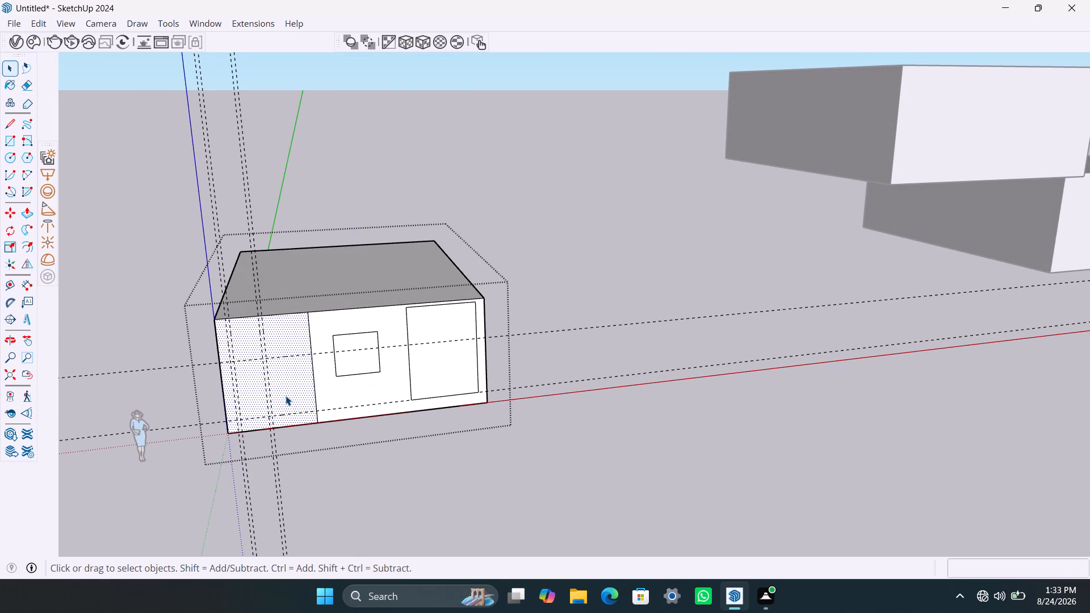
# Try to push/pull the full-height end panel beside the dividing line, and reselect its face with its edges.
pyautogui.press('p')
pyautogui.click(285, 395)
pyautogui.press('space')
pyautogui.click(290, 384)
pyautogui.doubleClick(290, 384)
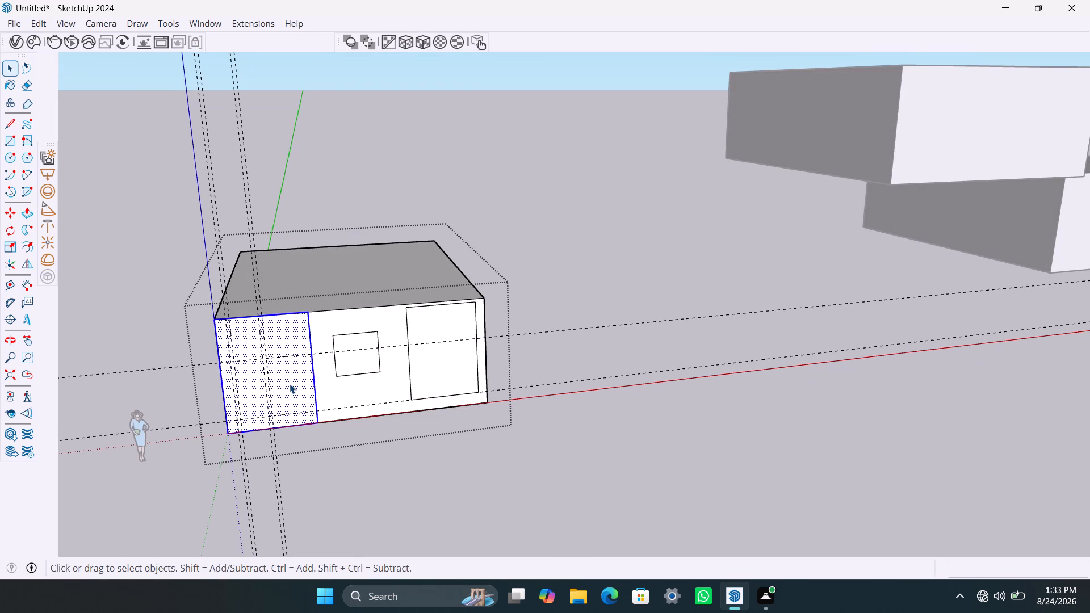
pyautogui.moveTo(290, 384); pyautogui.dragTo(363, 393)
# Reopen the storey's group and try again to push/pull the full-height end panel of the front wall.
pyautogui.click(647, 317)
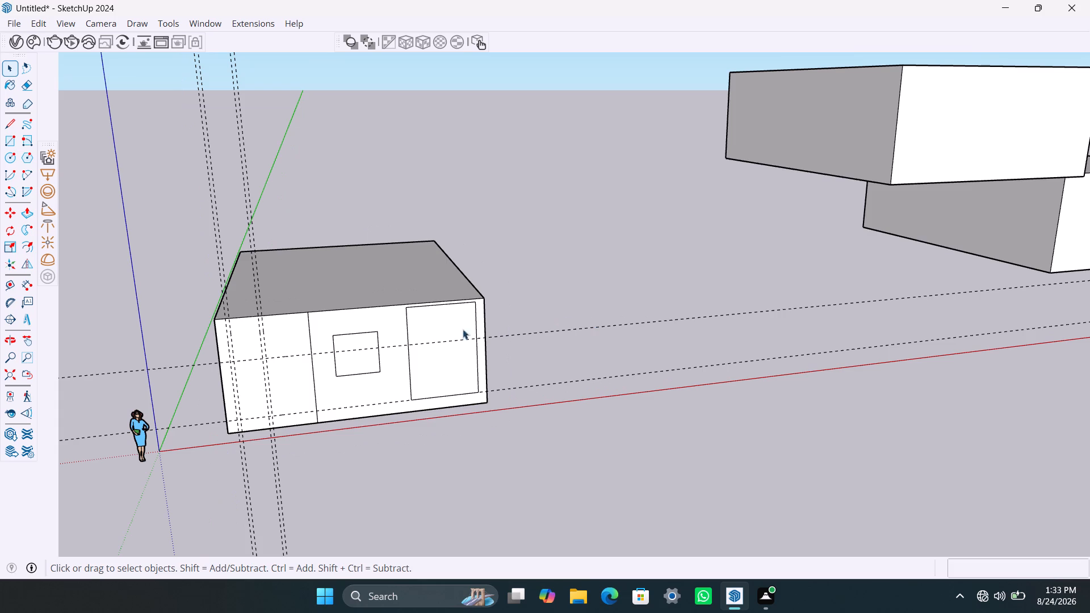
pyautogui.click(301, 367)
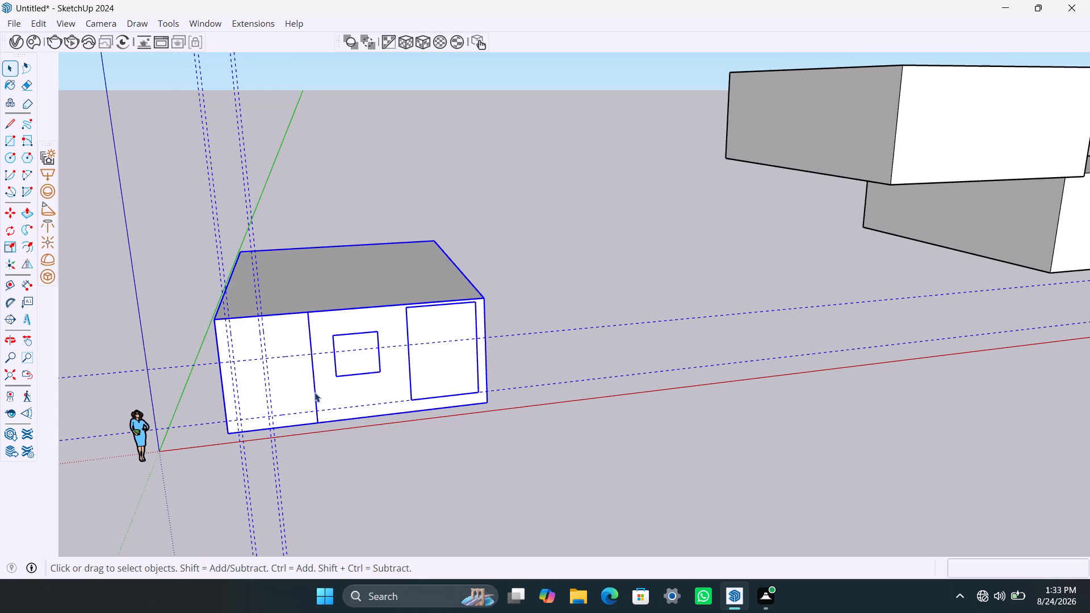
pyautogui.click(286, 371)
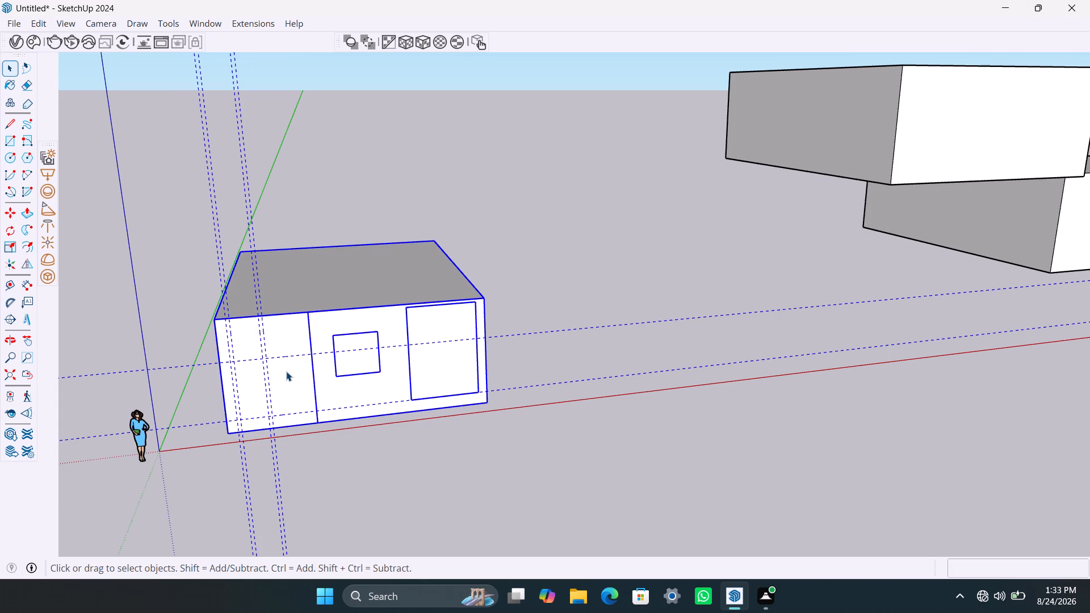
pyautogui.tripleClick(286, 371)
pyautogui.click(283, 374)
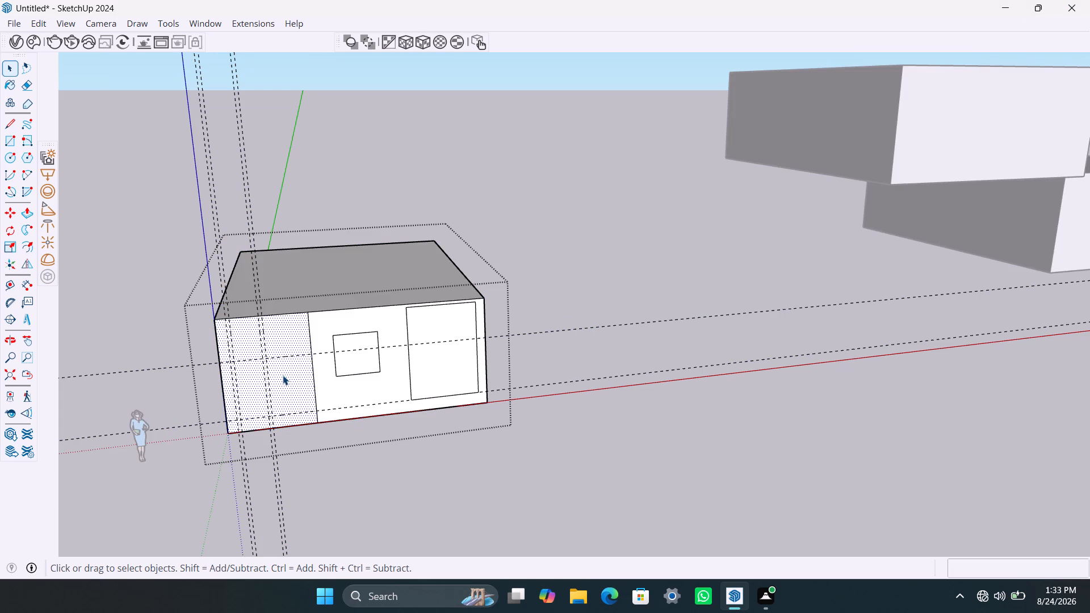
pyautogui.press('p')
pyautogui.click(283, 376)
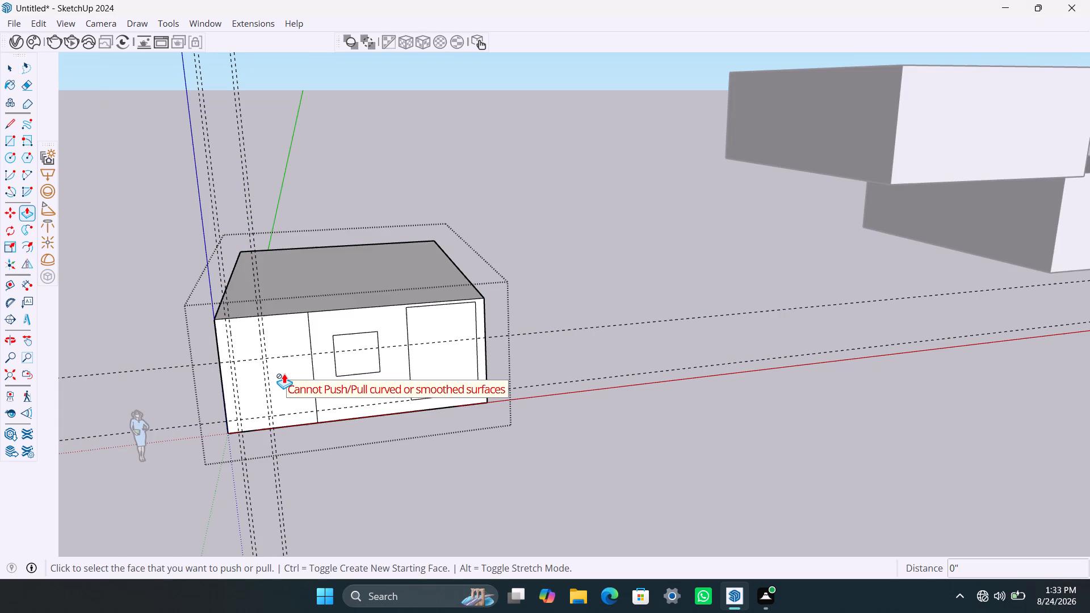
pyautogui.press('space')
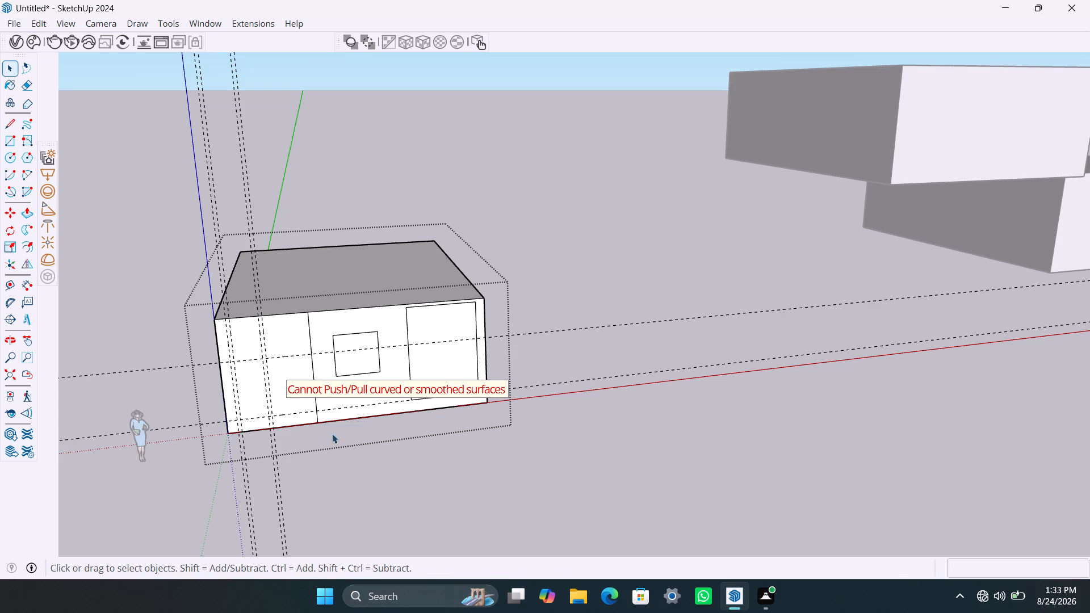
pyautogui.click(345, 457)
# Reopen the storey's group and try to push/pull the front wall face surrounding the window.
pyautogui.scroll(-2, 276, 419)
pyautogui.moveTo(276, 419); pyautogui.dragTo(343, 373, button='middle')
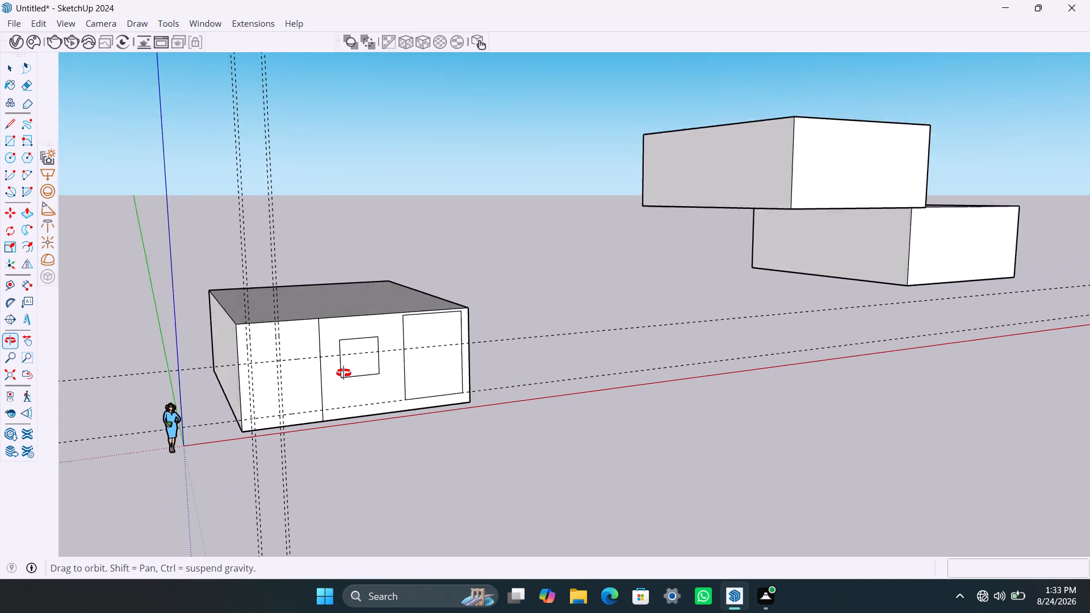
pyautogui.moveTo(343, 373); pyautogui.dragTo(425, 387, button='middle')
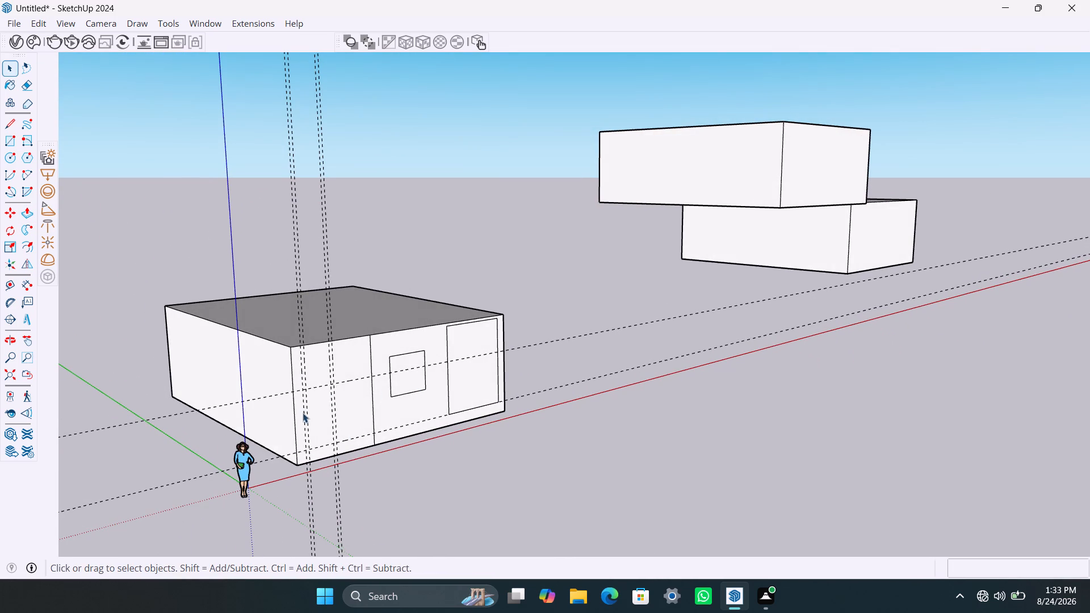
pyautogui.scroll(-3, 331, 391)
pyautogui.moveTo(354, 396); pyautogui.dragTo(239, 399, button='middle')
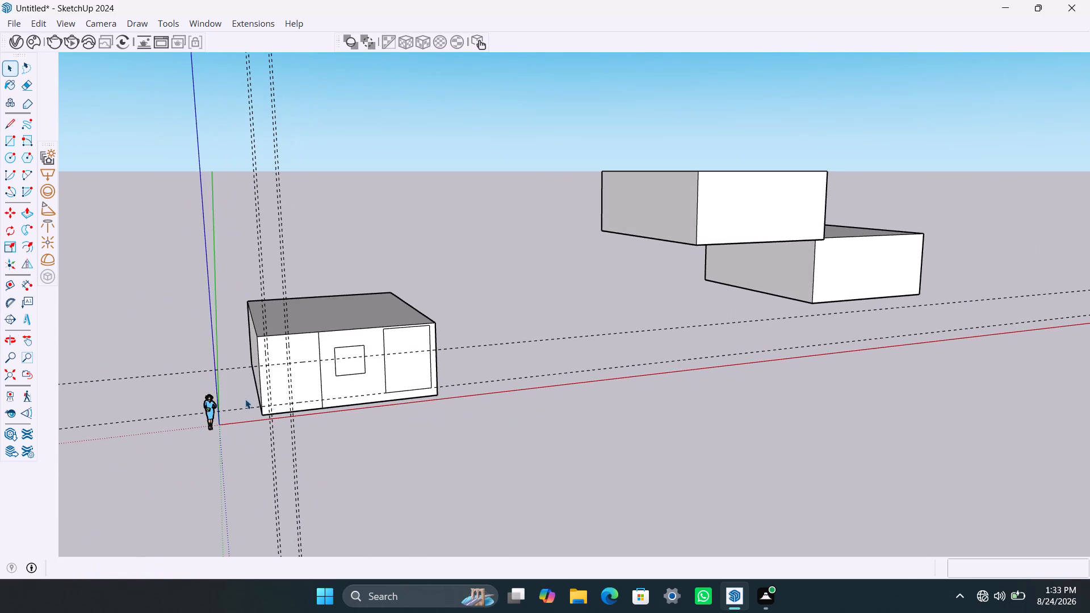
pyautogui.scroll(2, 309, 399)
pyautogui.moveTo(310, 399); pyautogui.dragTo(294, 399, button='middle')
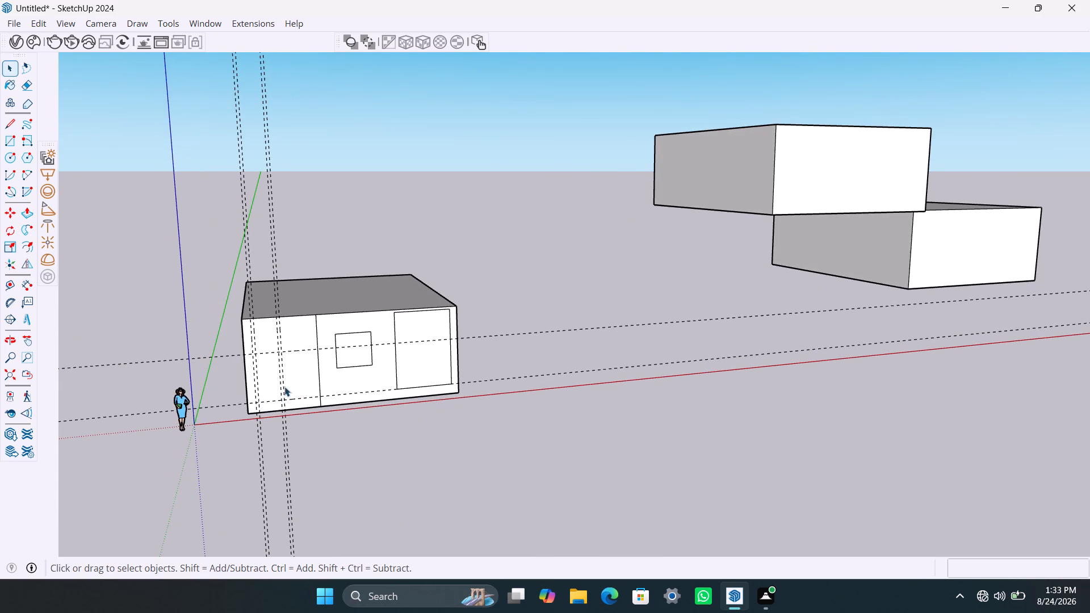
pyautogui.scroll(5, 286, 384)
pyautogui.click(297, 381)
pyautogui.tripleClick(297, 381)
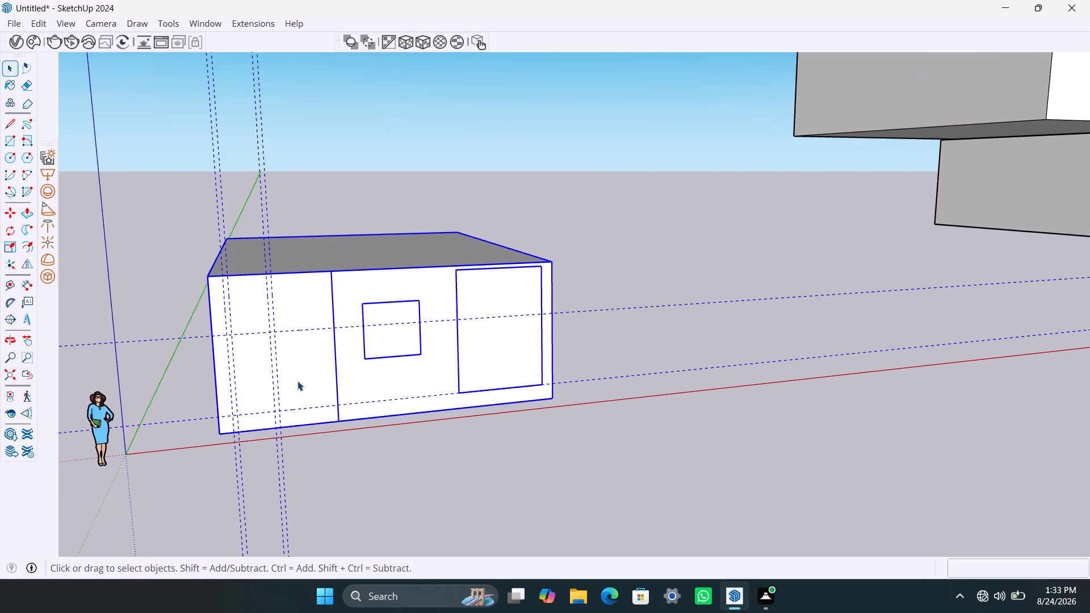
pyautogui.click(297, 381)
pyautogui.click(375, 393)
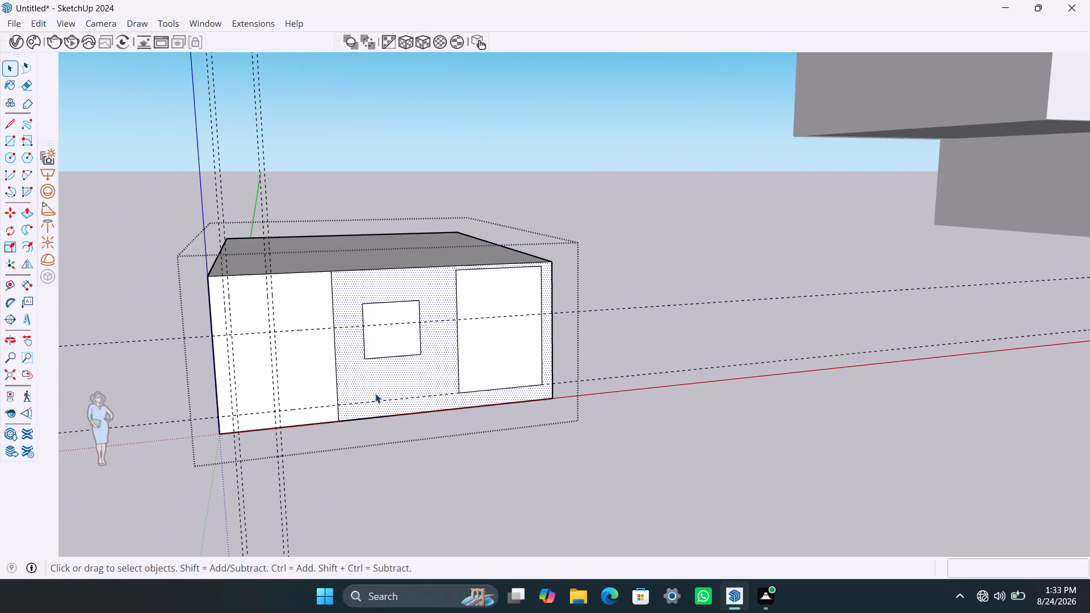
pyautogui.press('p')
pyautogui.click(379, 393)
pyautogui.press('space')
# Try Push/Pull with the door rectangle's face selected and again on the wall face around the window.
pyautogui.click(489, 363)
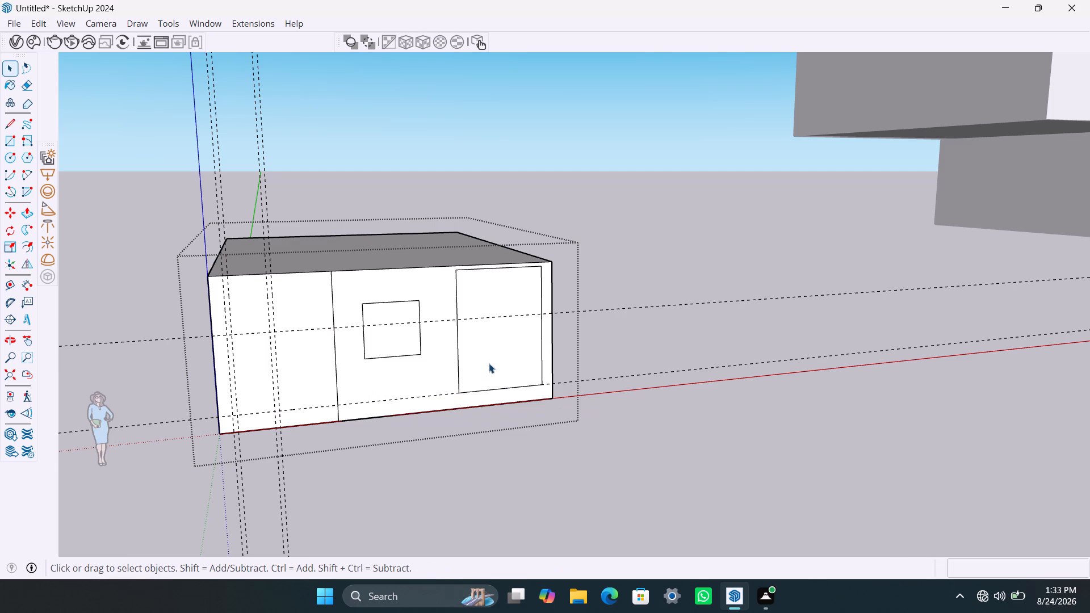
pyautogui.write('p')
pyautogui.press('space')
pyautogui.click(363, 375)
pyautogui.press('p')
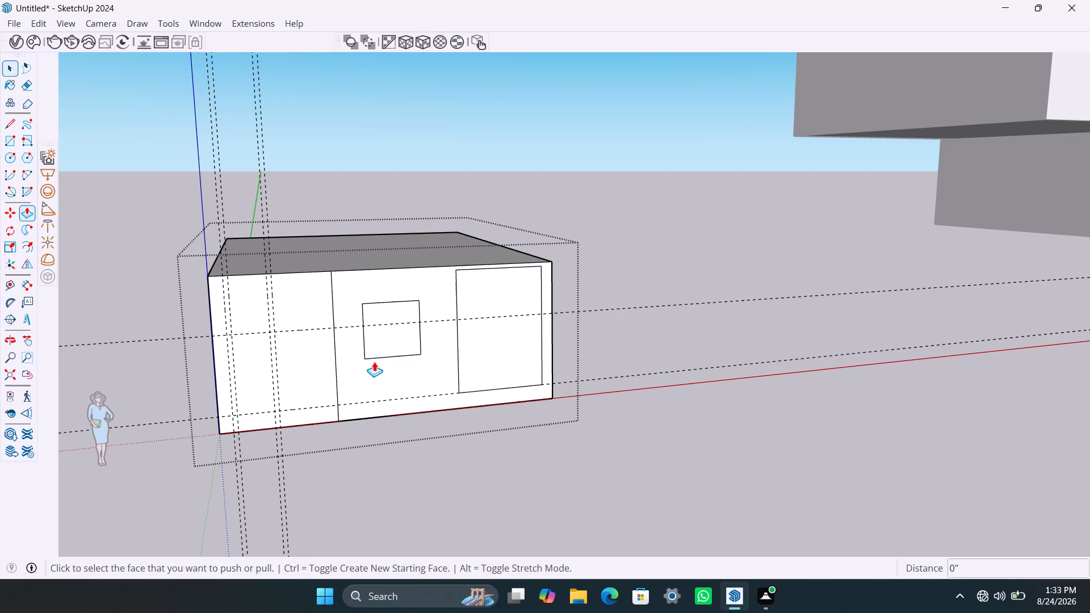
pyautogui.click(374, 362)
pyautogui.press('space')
# Draw a rectangle 7' high by 9' 9" wide in the front's end panel, from the outer edge to the dividing line between the horizontal guides.
pyautogui.scroll(-4, 320, 351)
pyautogui.moveTo(313, 363); pyautogui.dragTo(306, 363, button='middle')
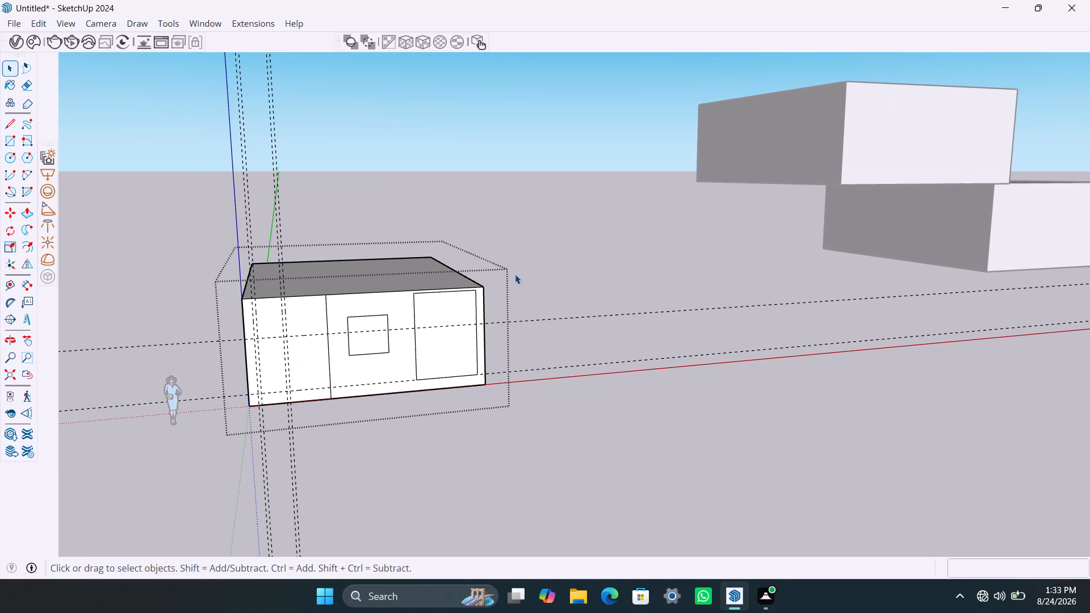
pyautogui.scroll(2, 385, 380)
pyautogui.moveTo(371, 384); pyautogui.dragTo(293, 375, button='middle')
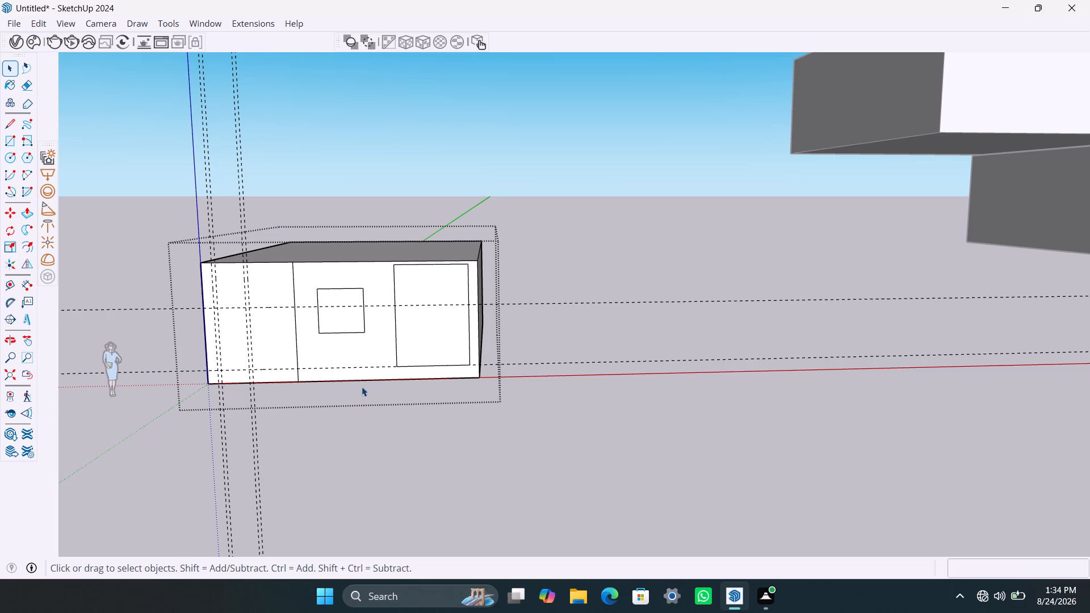
pyautogui.scroll(1, 362, 387)
pyautogui.moveTo(337, 400); pyautogui.dragTo(371, 404, button='middle')
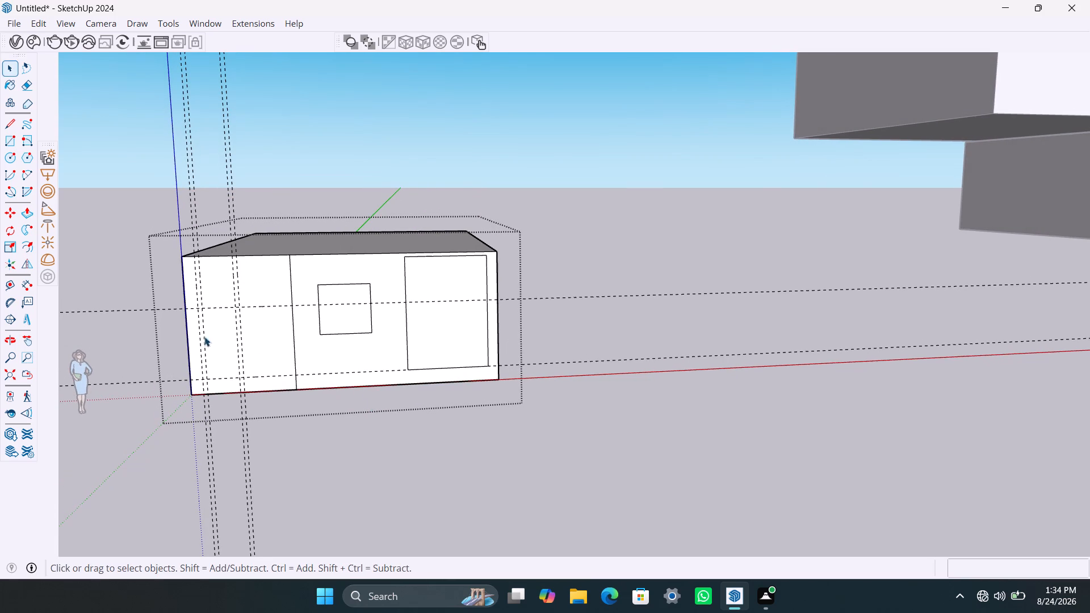
pyautogui.press('r')
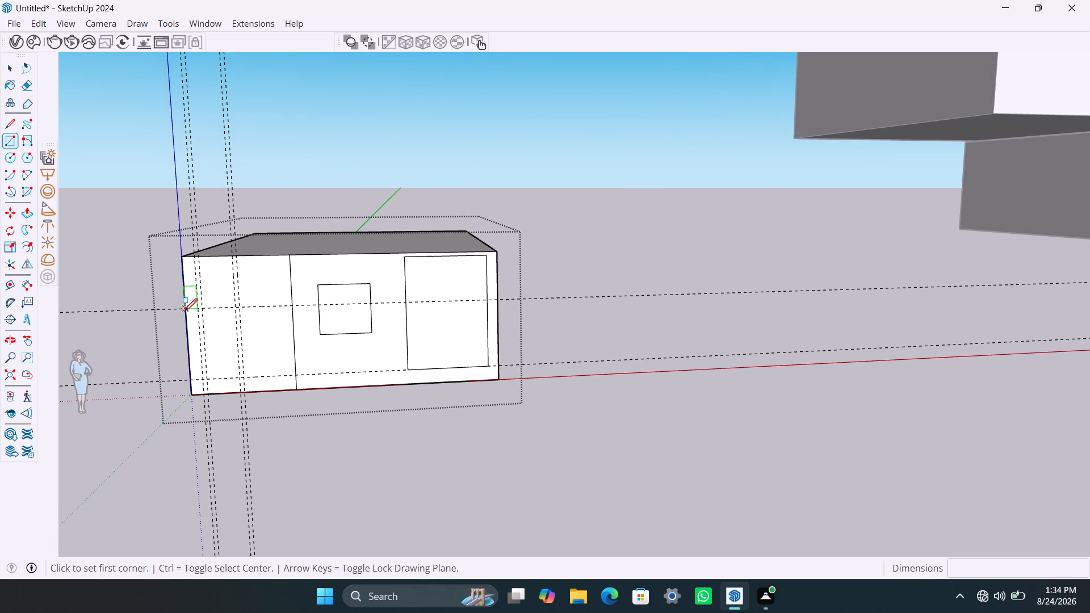
pyautogui.click(185, 310)
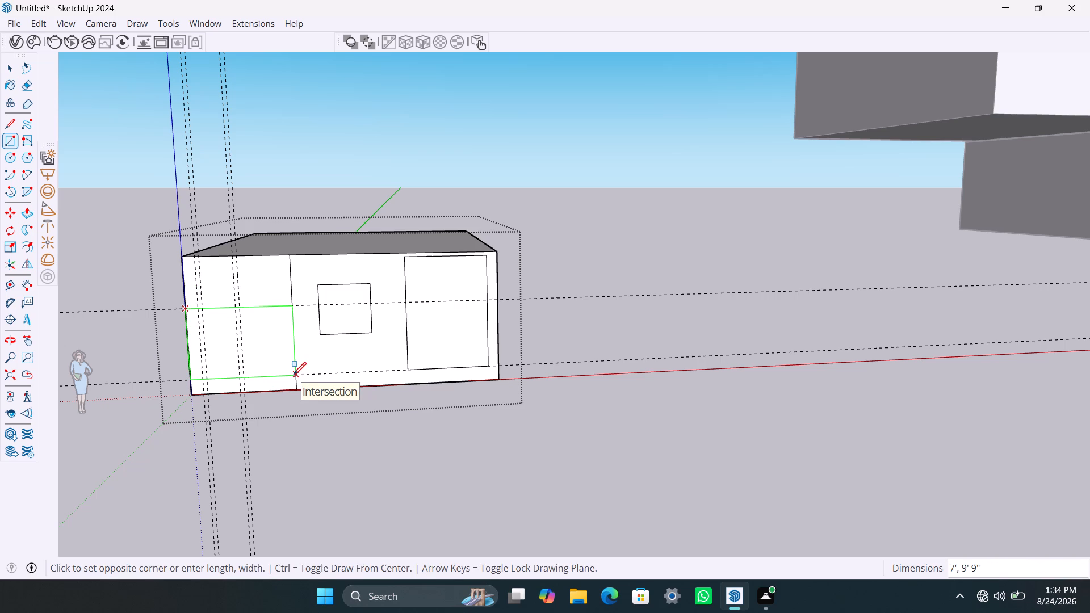
pyautogui.click(294, 375)
pyautogui.press('space')
pyautogui.click(337, 471)
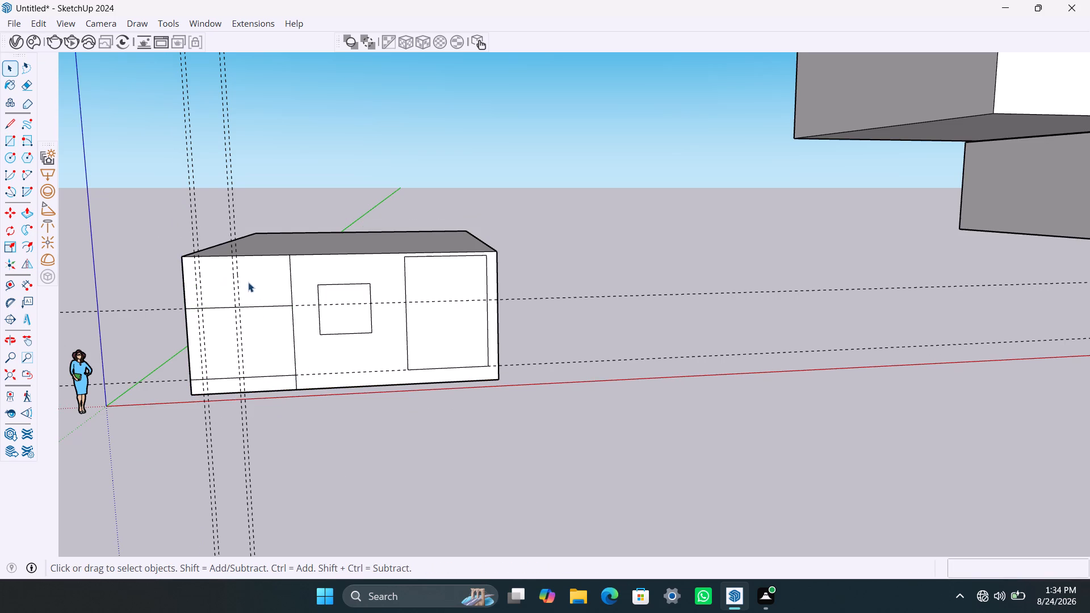
# Offset the bottom storey's top face outline 9" inward.
pyautogui.scroll(-1, 264, 296)
pyautogui.keyDown('shift'); pyautogui.moveTo(285, 308); pyautogui.dragTo(338, 366, button='middle'); pyautogui.keyUp('shift')
pyautogui.moveTo(351, 316); pyautogui.dragTo(357, 392, button='middle')
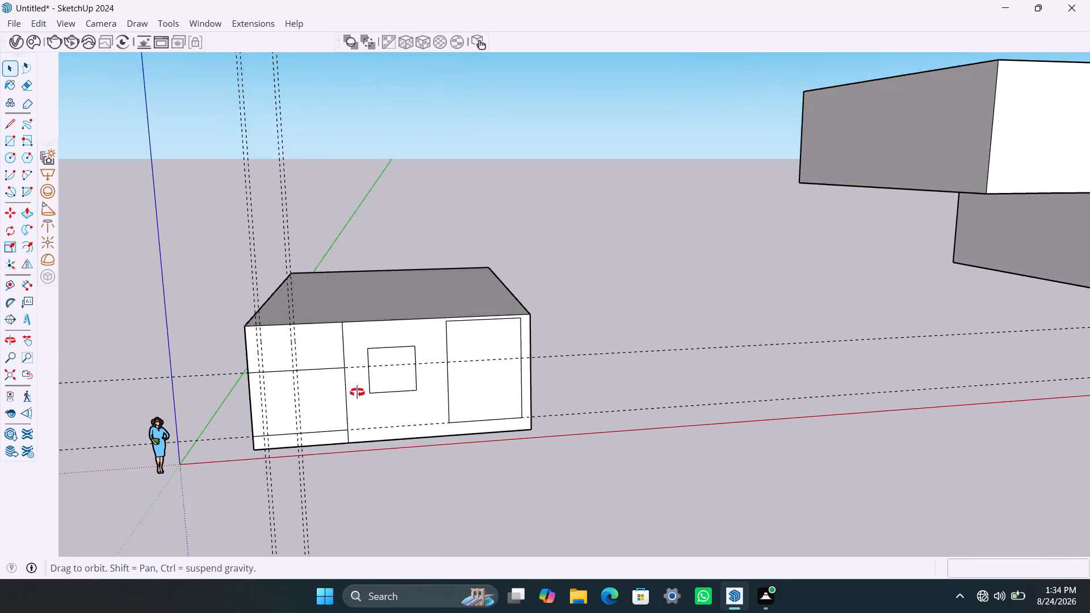
pyautogui.moveTo(357, 392); pyautogui.dragTo(357, 469, button='middle')
pyautogui.click(360, 337)
pyautogui.tripleClick(360, 337)
pyautogui.click(355, 334)
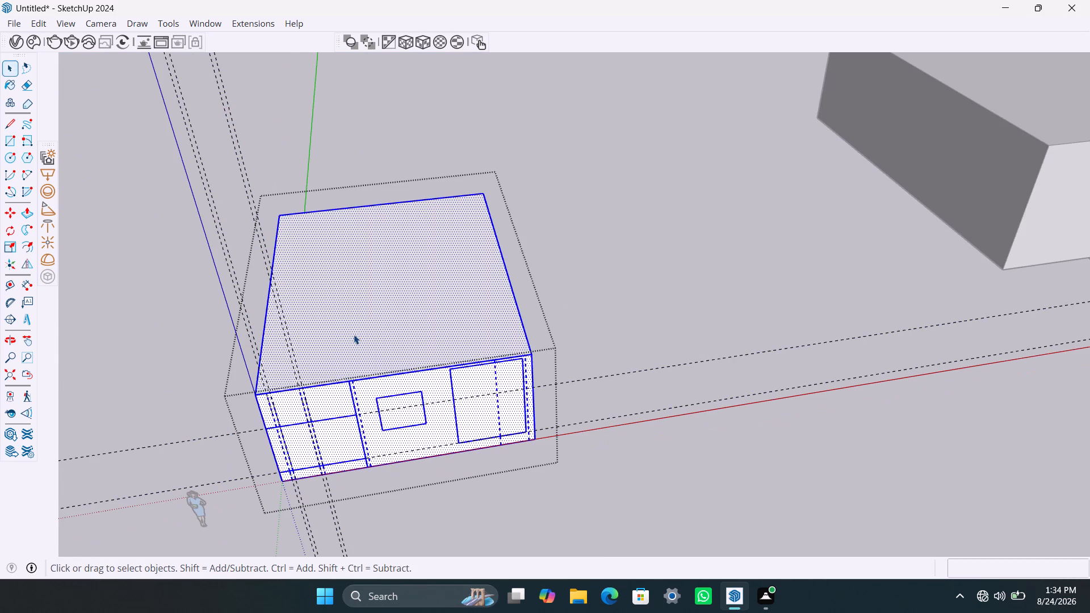
pyautogui.press('f')
pyautogui.click(307, 301)
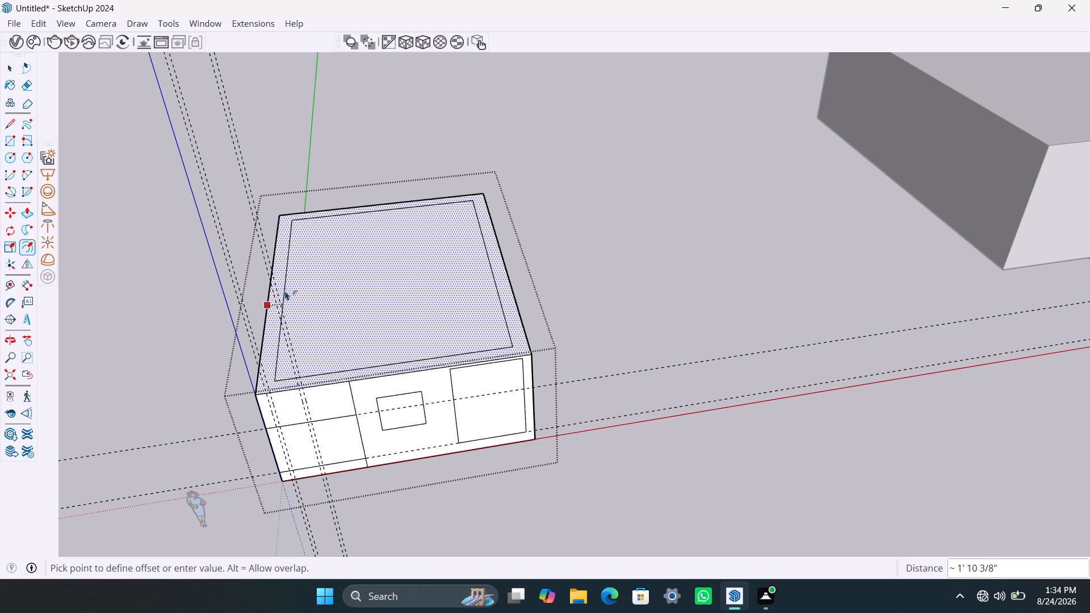
pyautogui.press('9')
pyautogui.hotkey('shift', '"')
pyautogui.press('Return')
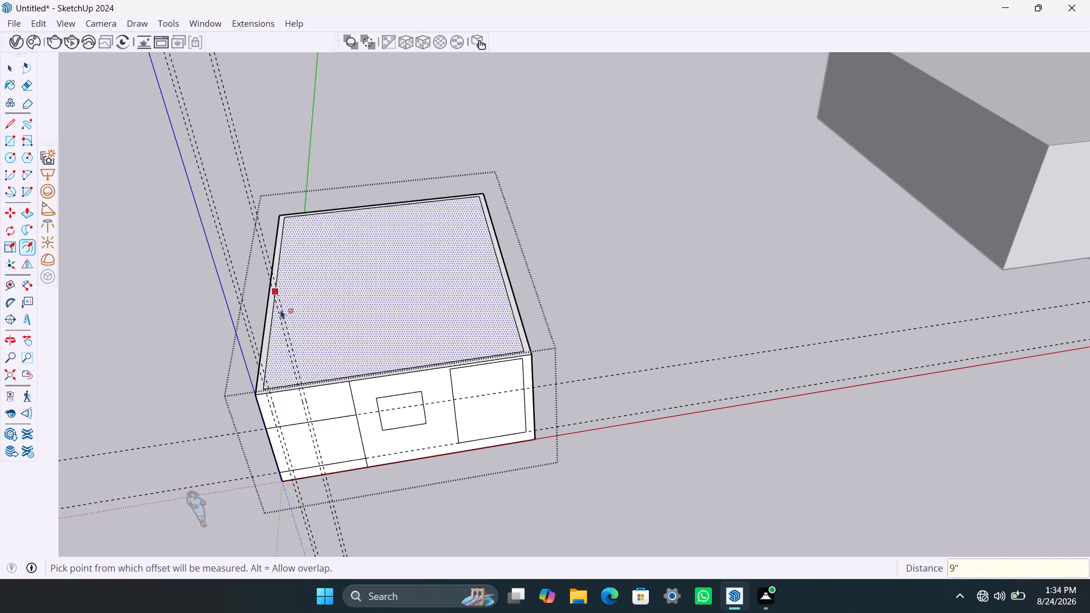
pyautogui.press('space')
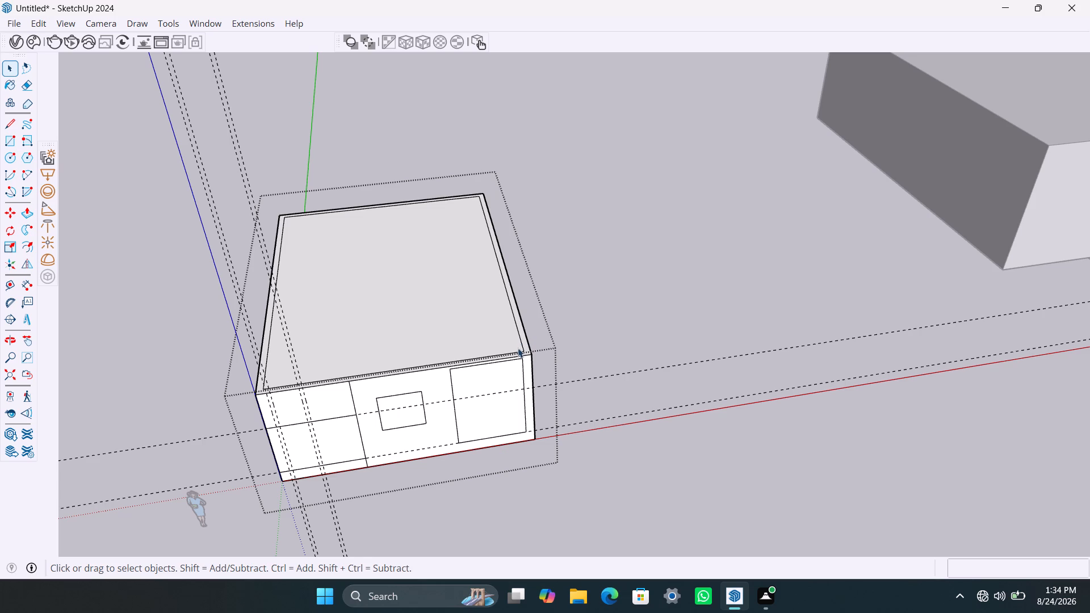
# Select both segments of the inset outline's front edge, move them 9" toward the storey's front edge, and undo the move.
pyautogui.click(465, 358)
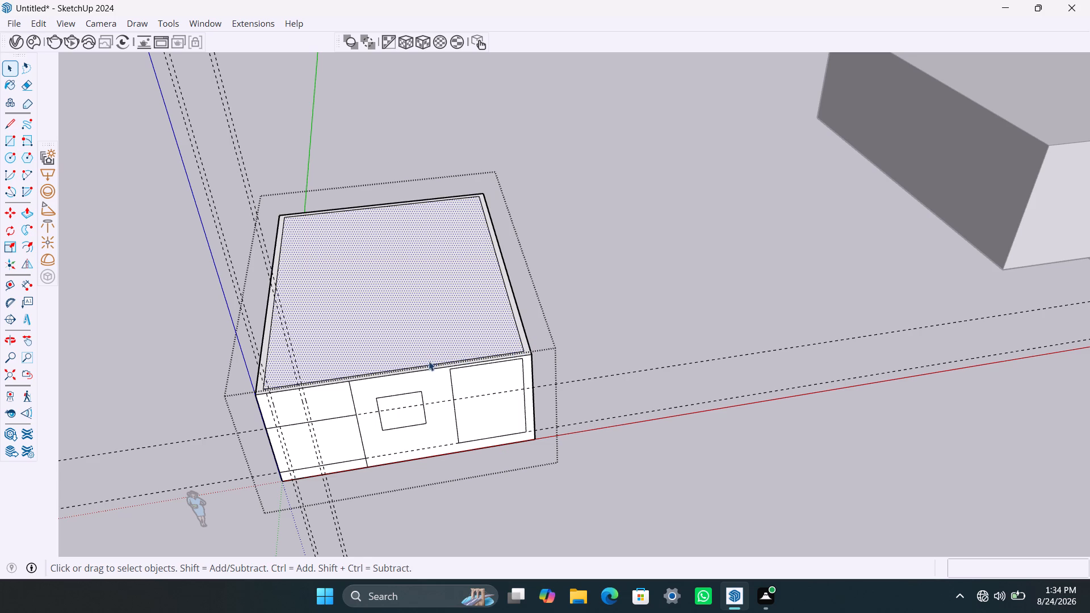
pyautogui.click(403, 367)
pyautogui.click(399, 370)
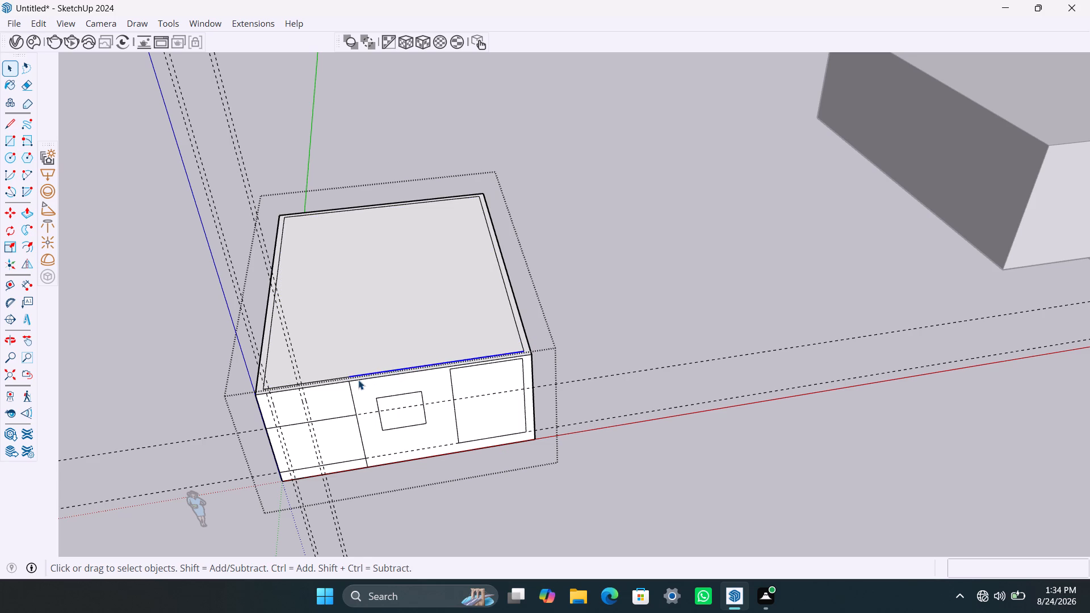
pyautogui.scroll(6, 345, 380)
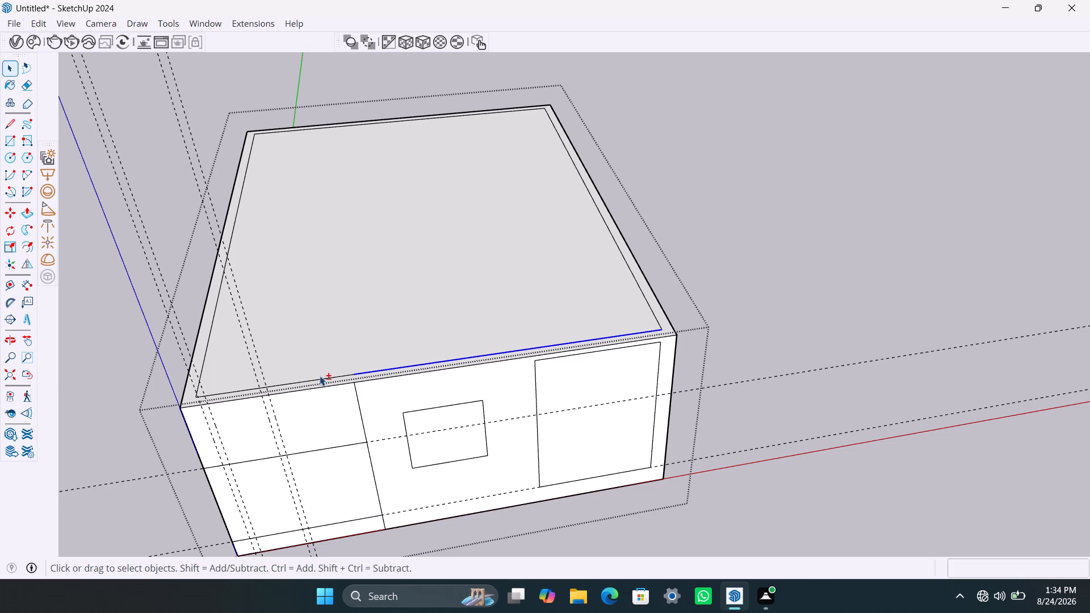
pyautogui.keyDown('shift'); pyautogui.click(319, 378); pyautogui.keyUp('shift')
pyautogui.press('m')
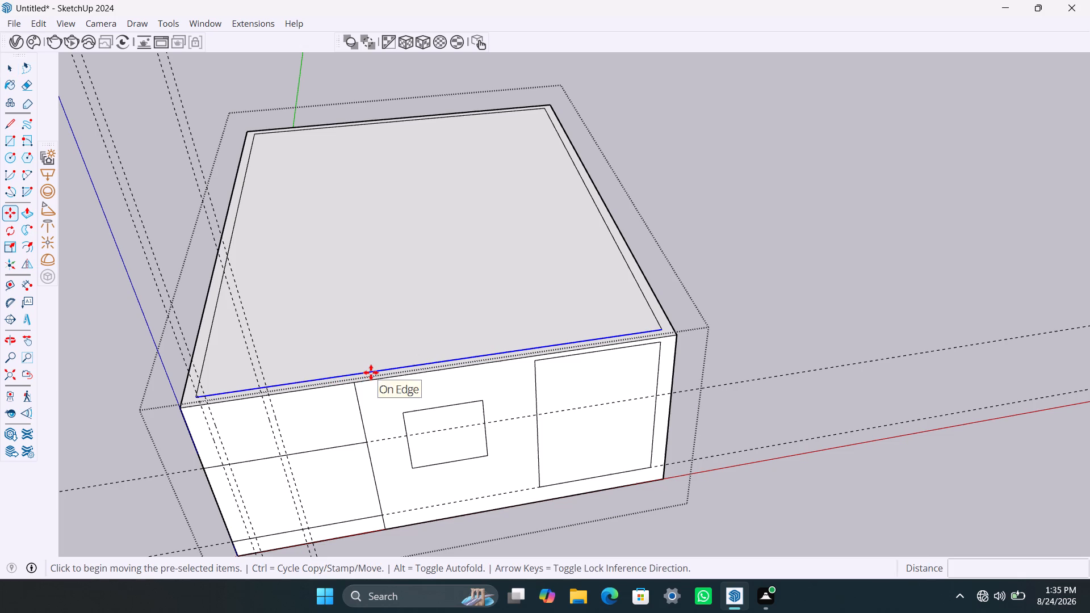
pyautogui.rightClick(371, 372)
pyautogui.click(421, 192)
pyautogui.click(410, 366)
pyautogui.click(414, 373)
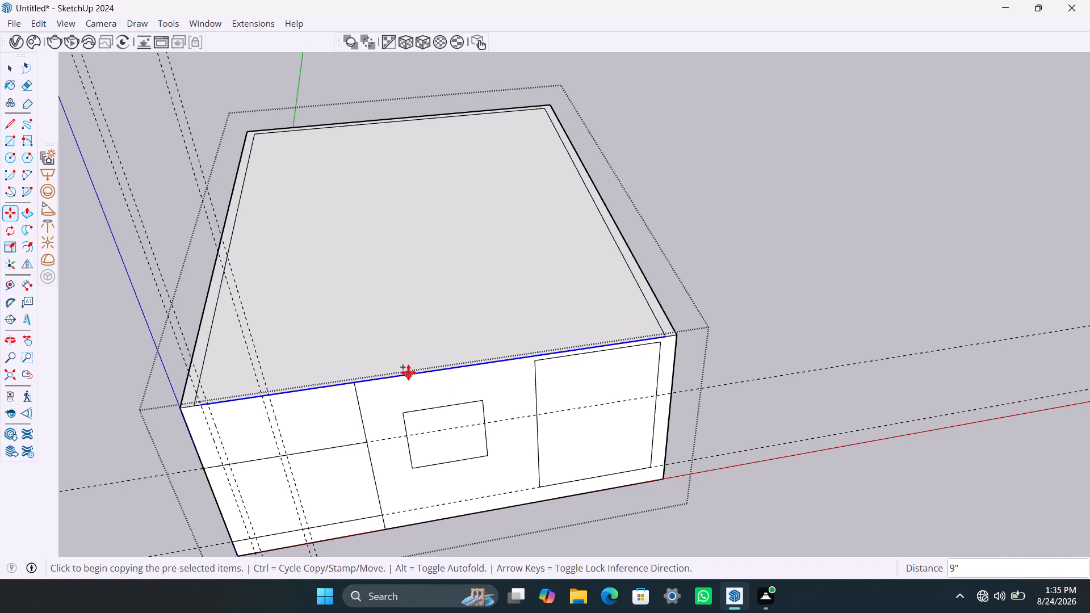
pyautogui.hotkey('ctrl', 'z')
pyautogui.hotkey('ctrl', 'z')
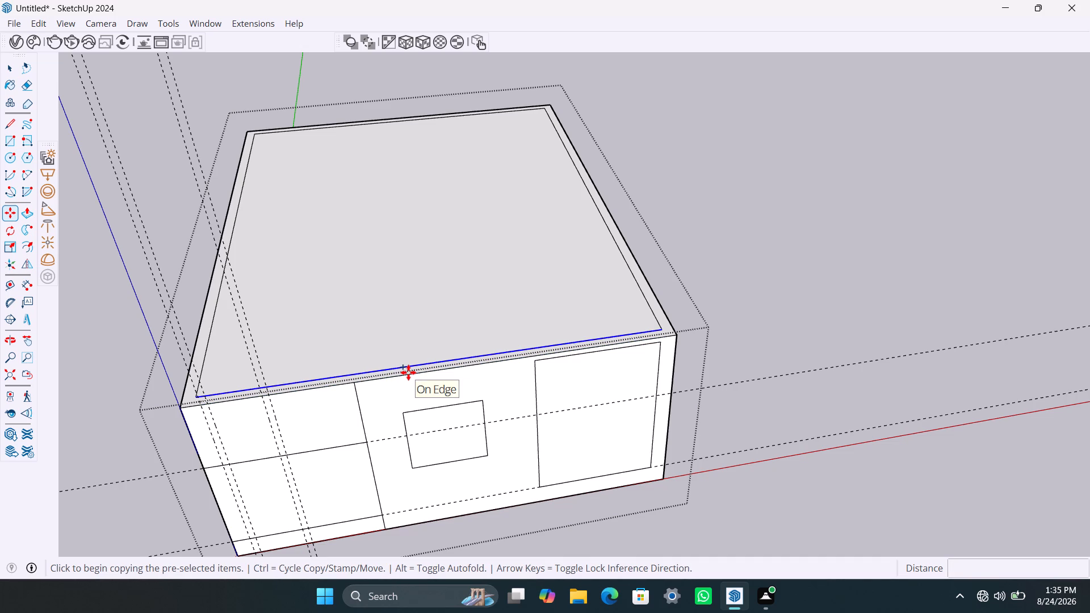
# Undo the 9" inward offset of the bottom storey's top face outline.
pyautogui.hotkey('ctrl', 'z')
pyautogui.press('space')
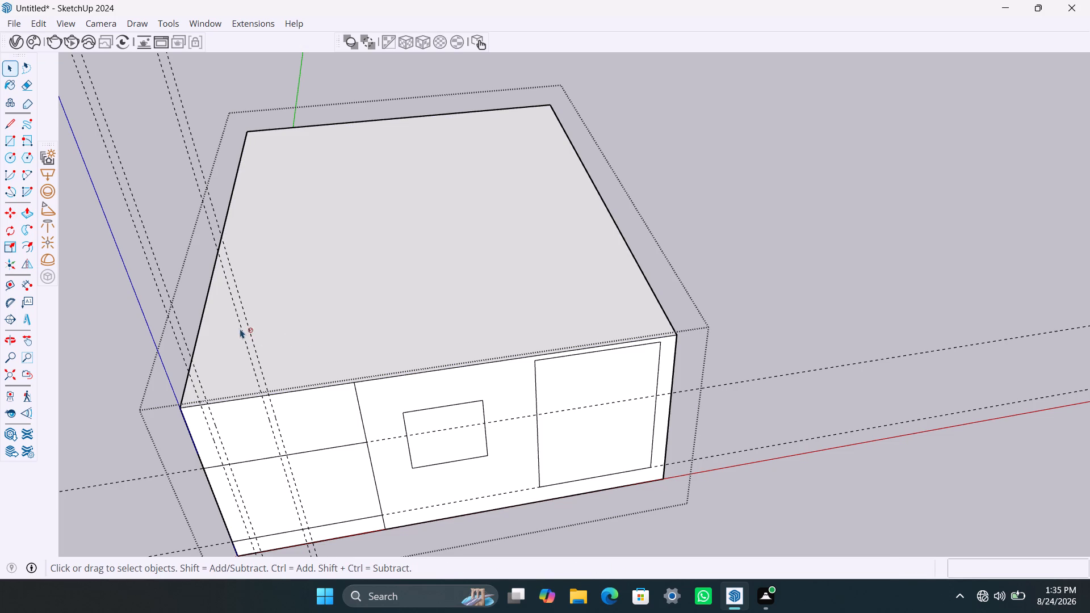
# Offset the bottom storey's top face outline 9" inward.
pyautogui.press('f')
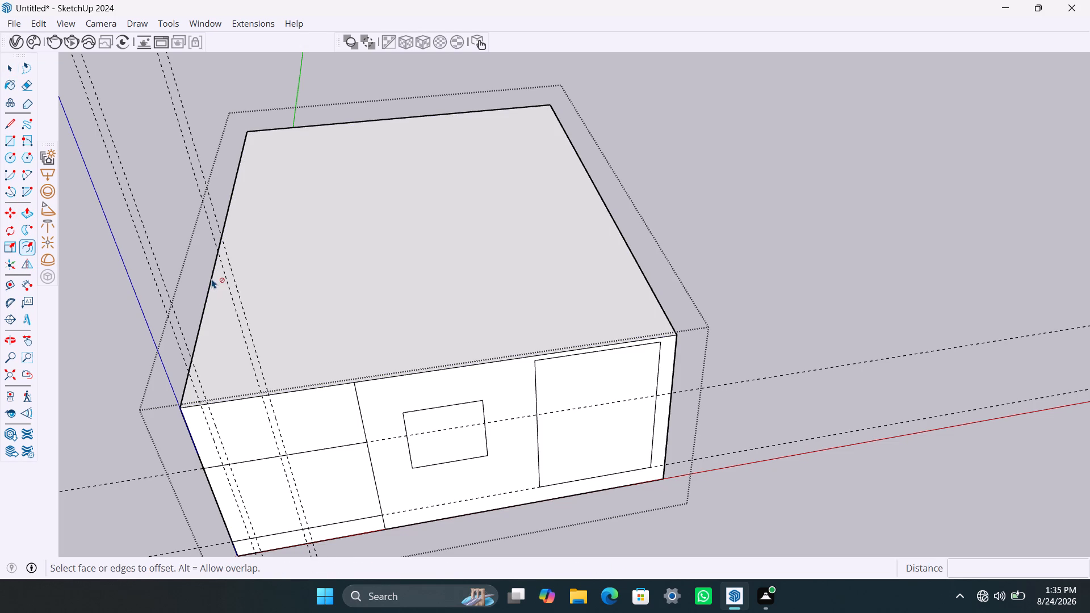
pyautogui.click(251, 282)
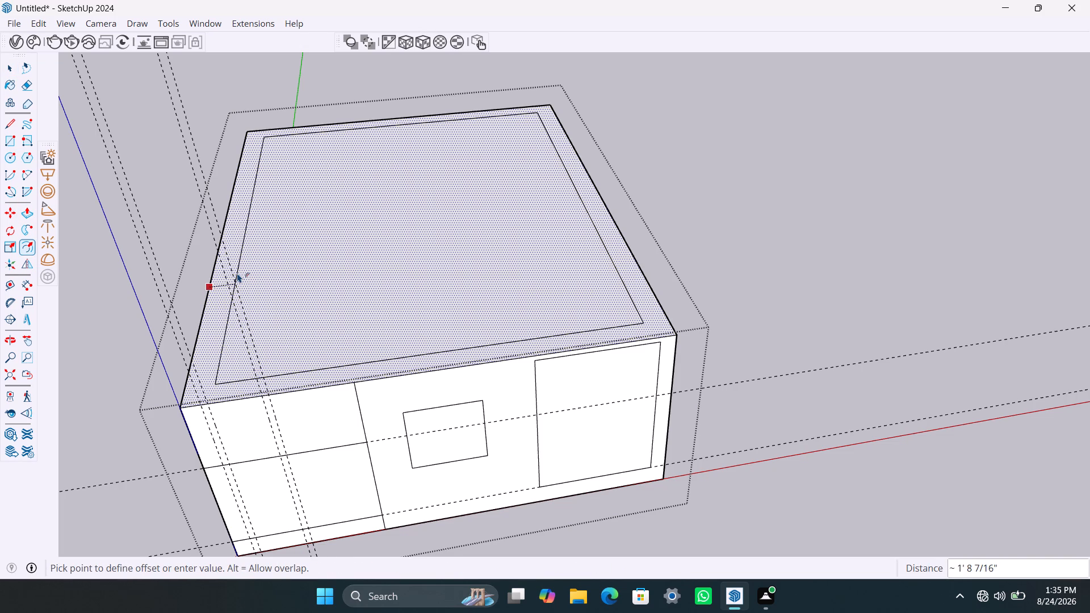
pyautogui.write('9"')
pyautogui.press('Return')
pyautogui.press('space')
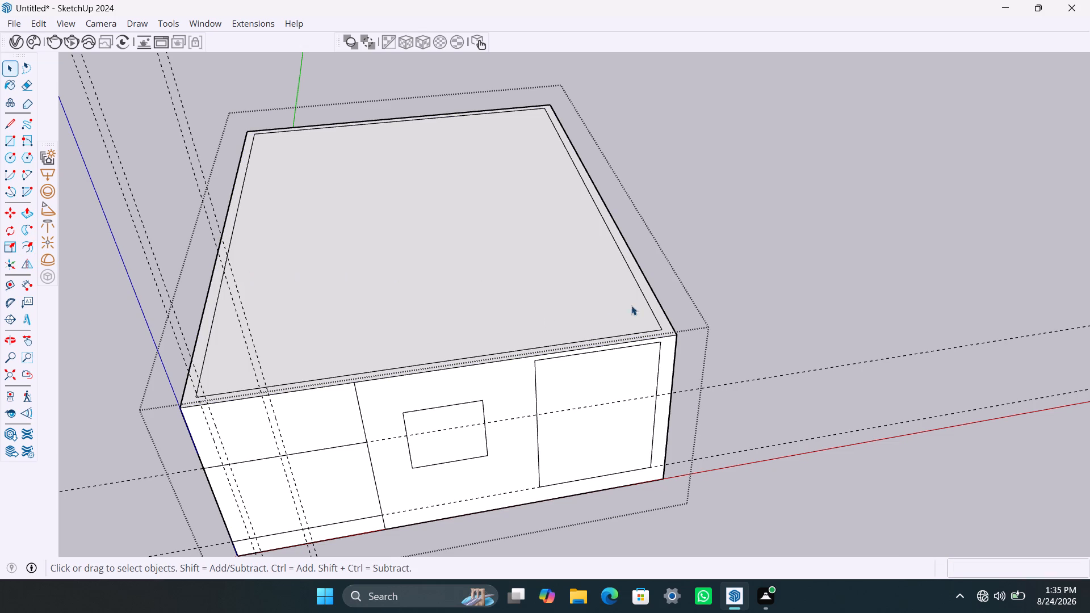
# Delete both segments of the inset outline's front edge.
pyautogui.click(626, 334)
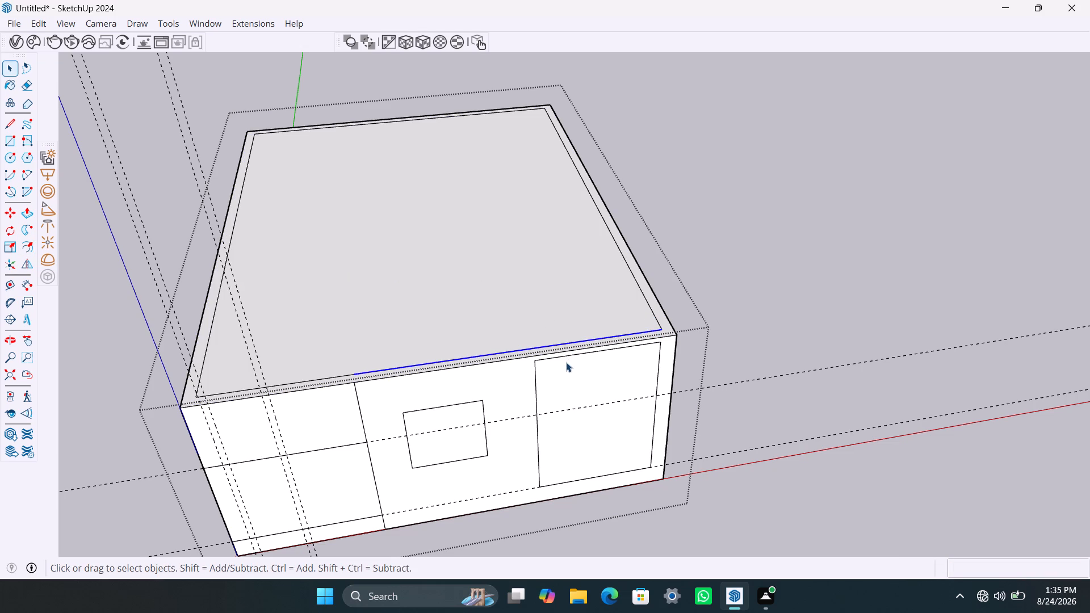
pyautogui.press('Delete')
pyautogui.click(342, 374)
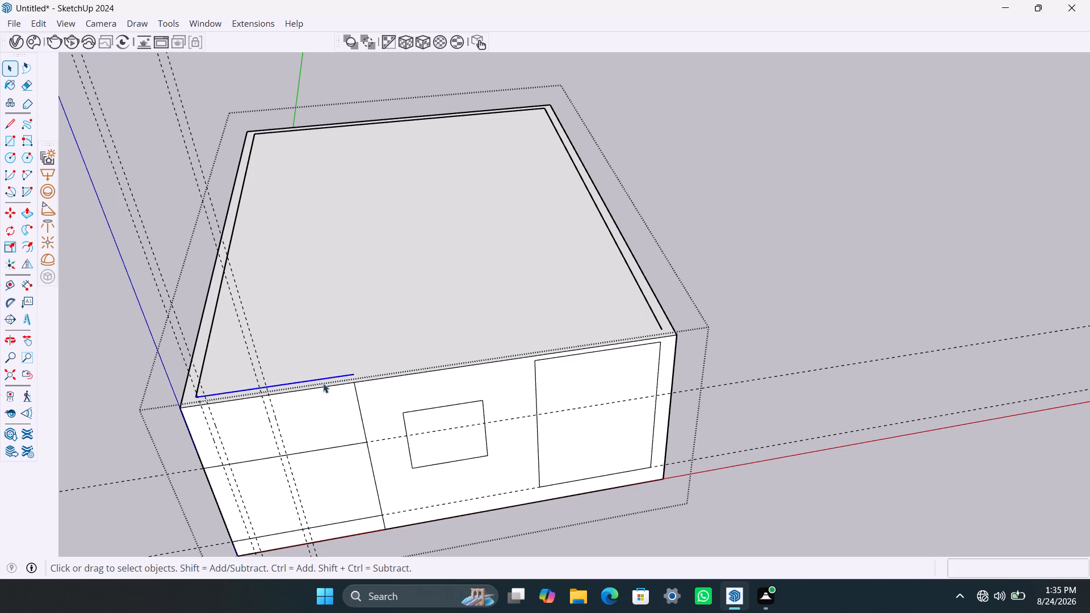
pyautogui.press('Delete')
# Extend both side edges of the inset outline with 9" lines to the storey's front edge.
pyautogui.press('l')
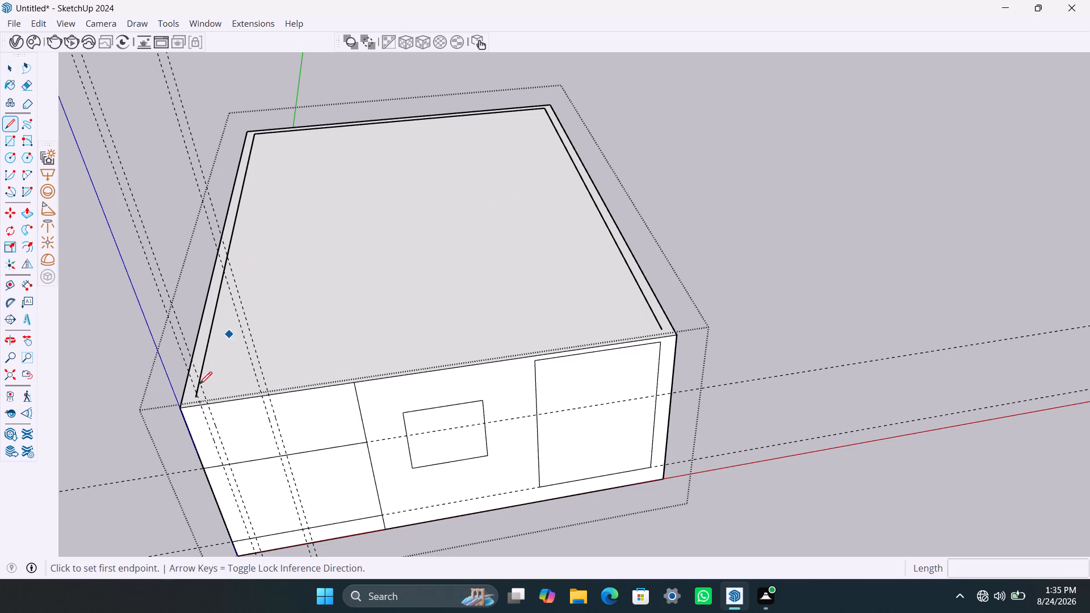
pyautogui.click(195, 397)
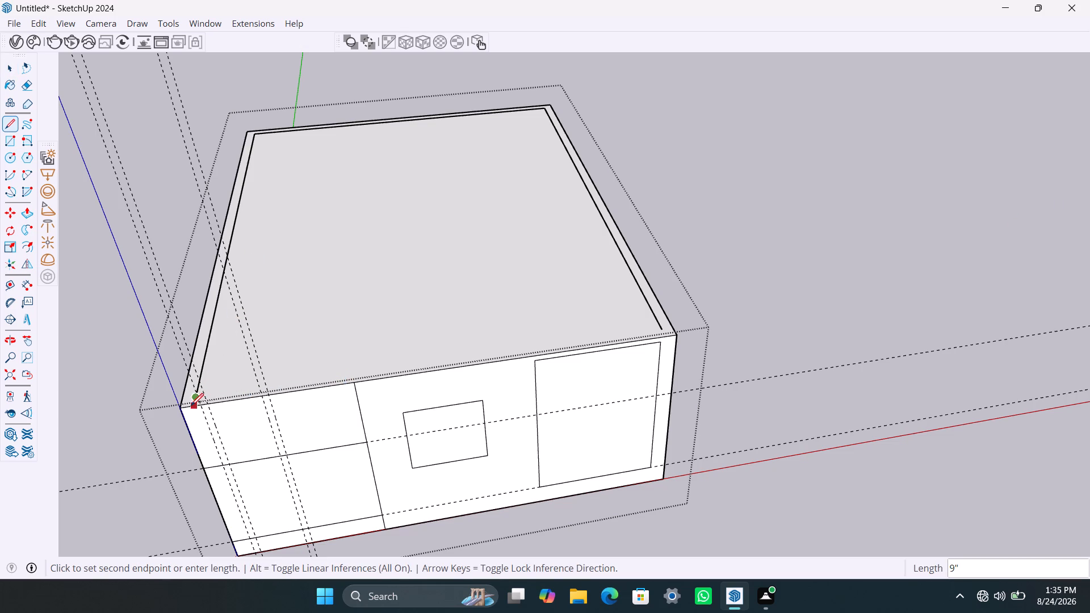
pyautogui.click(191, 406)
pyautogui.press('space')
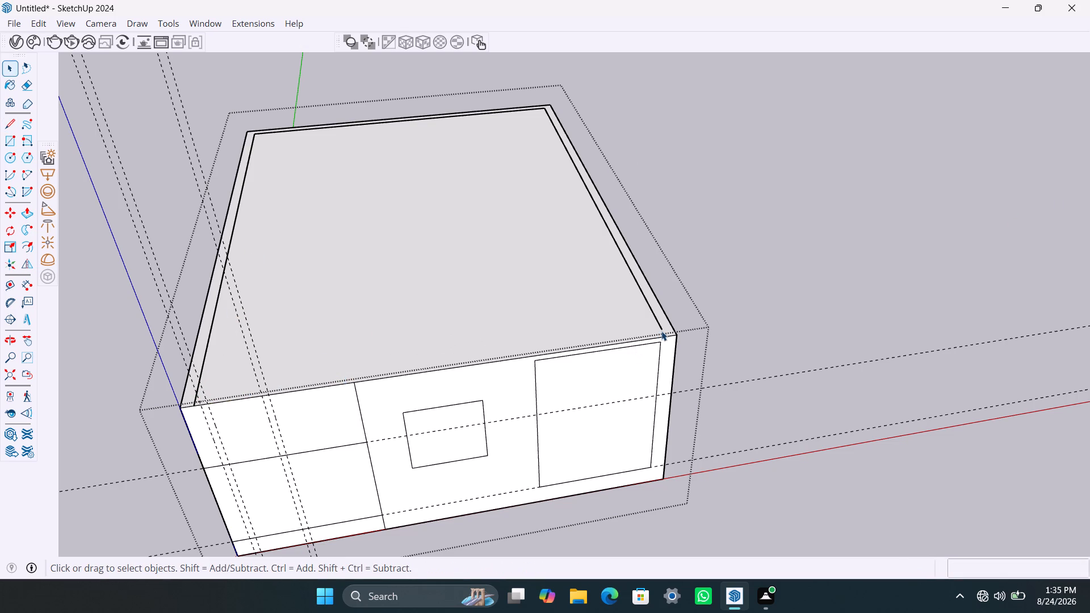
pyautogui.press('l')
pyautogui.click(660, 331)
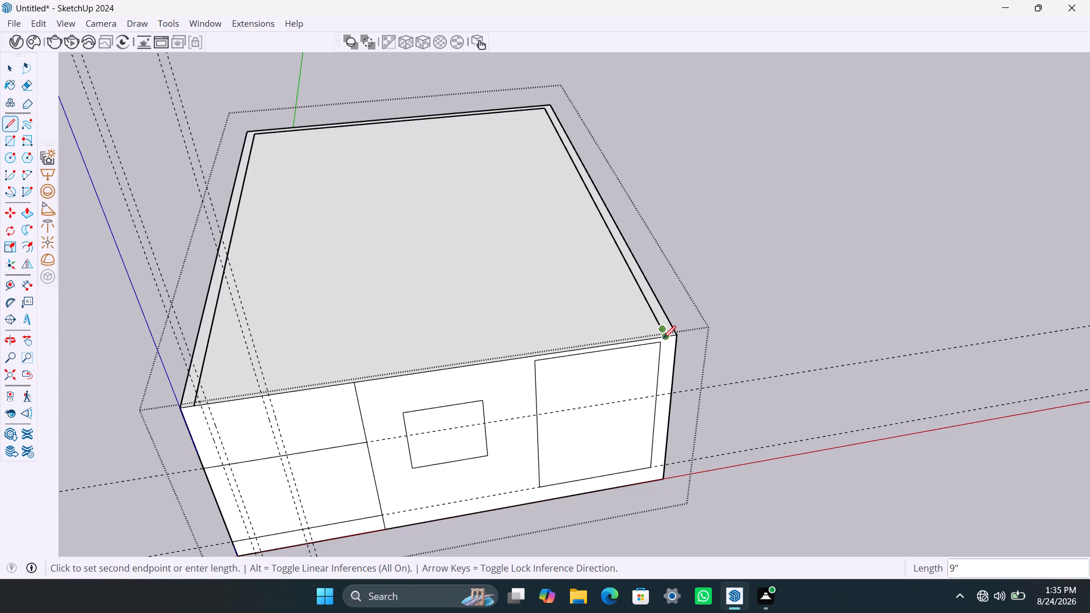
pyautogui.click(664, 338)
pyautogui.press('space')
# Select the inset outline's side and back edges and their front extensions to check how they connect.
pyautogui.click(653, 308)
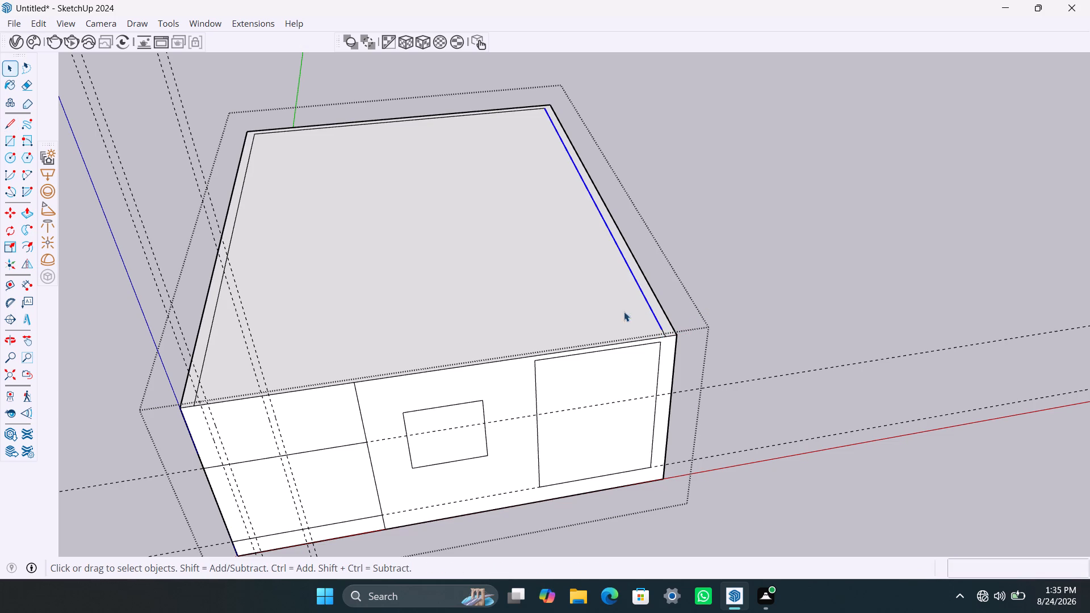
pyautogui.keyDown('shift'); pyautogui.click(665, 333); pyautogui.keyUp('shift')
pyautogui.keyDown('shift'); pyautogui.click(198, 370); pyautogui.keyUp('shift')
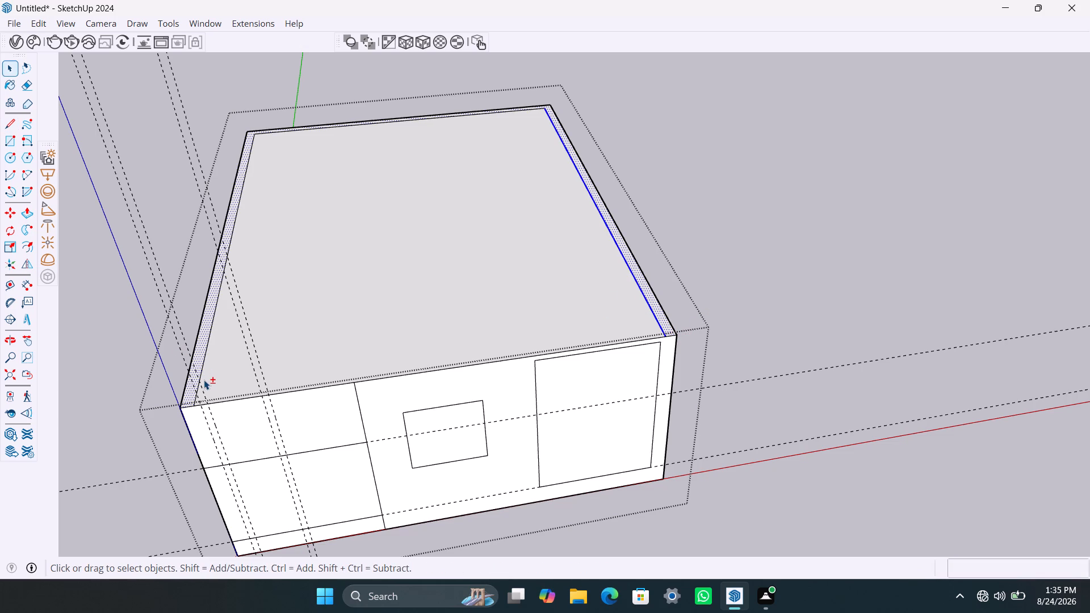
pyautogui.keyDown('shift'); pyautogui.click(200, 386); pyautogui.keyUp('shift')
pyautogui.keyDown('shift'); pyautogui.click(196, 397); pyautogui.keyUp('shift')
pyautogui.keyDown('shift'); pyautogui.click(197, 384); pyautogui.keyUp('shift')
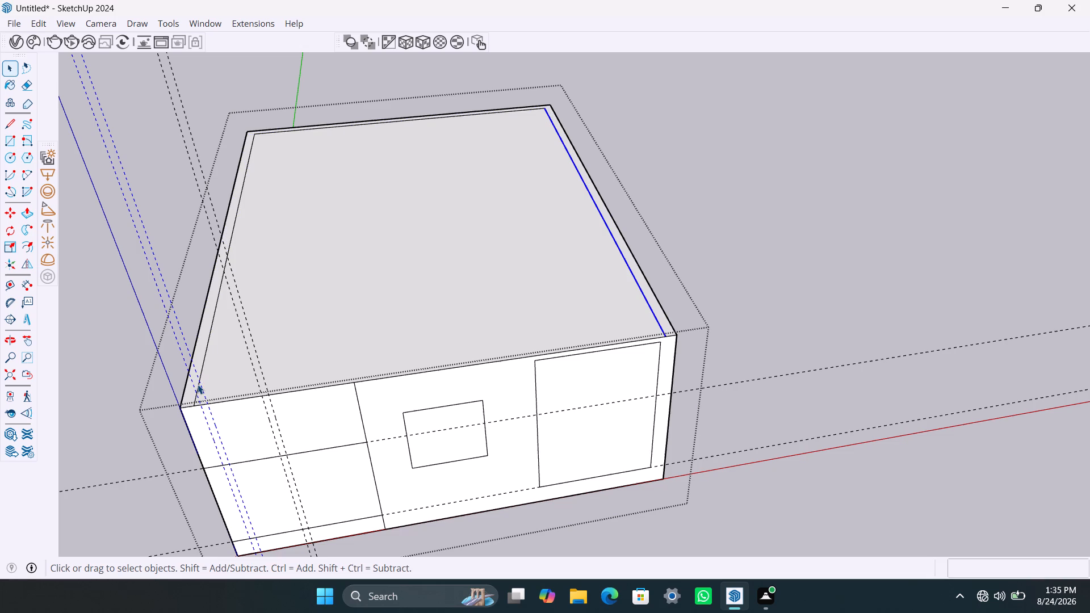
pyautogui.click(198, 385)
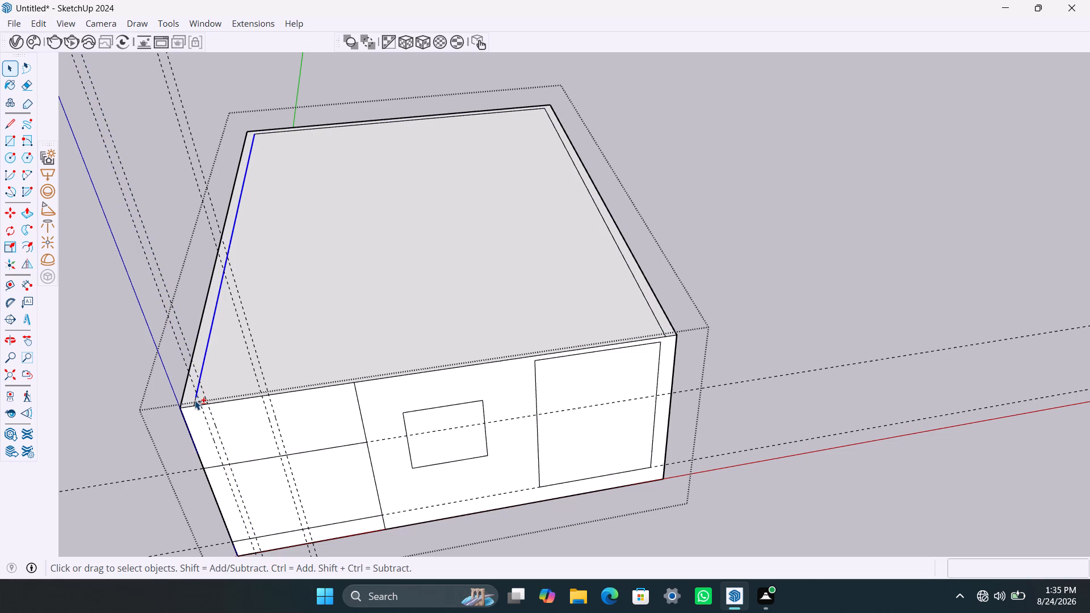
pyautogui.keyDown('shift'); pyautogui.click(195, 400); pyautogui.keyUp('shift')
pyautogui.keyDown('shift'); pyautogui.click(666, 334); pyautogui.keyUp('shift')
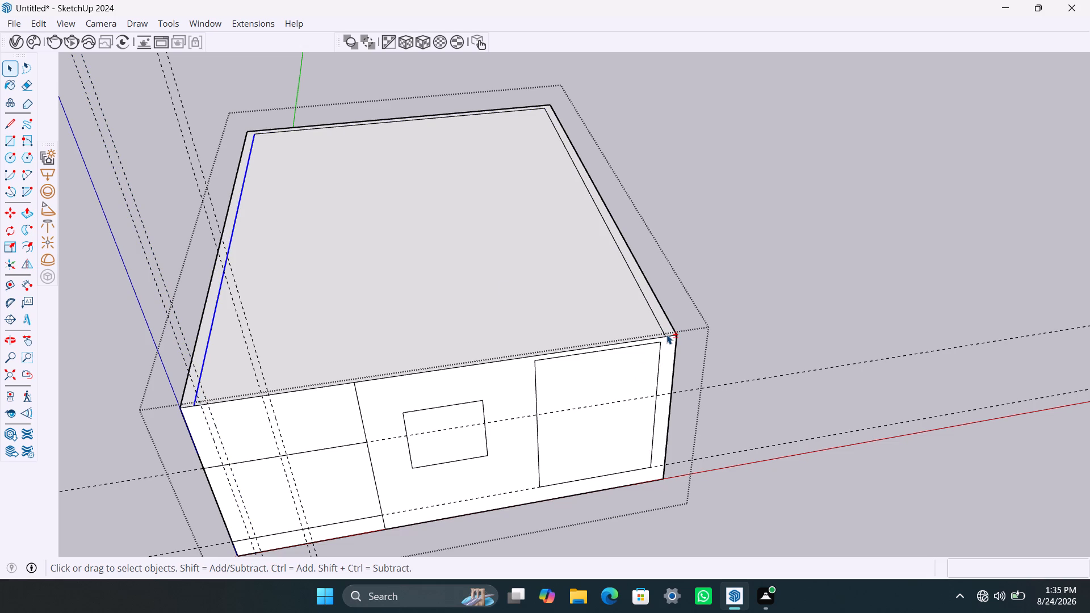
pyautogui.keyDown('shift'); pyautogui.click(663, 328); pyautogui.keyUp('shift')
pyautogui.keyDown('shift'); pyautogui.click(664, 334); pyautogui.keyUp('shift')
pyautogui.keyDown('shift'); pyautogui.click(670, 336); pyautogui.keyUp('shift')
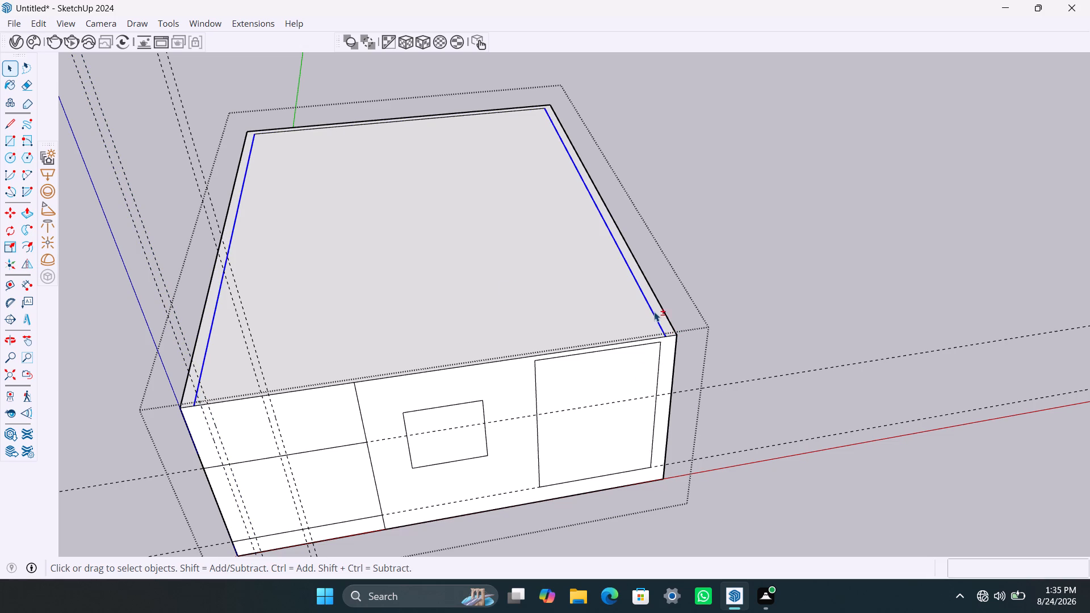
pyautogui.keyDown('shift'); pyautogui.click(428, 118); pyautogui.keyUp('shift')
pyautogui.keyDown('shift'); pyautogui.rightClick(429, 119); pyautogui.keyUp('shift')
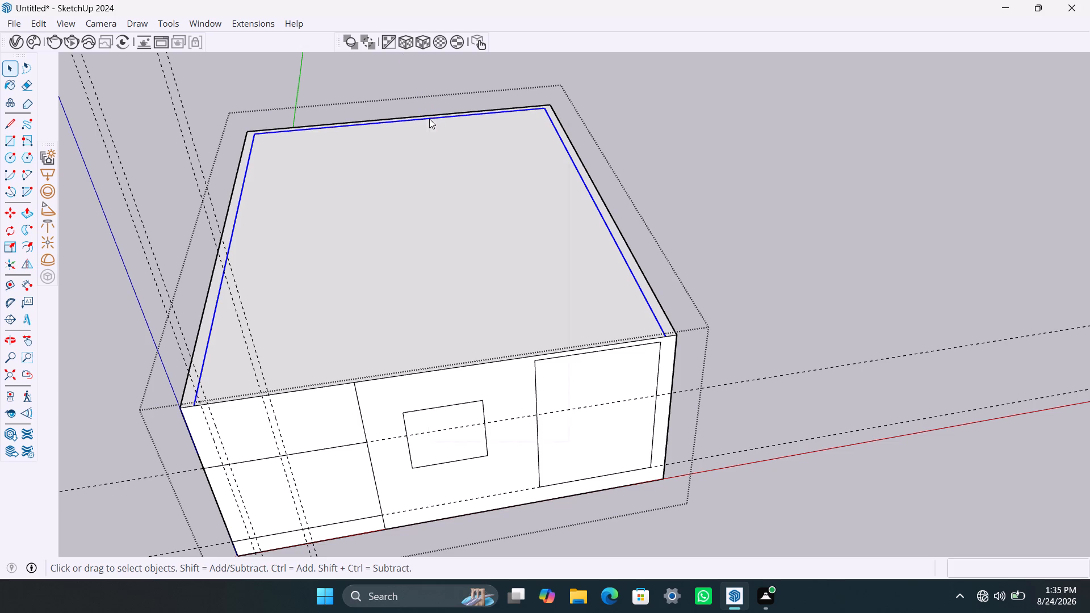
pyautogui.click(500, 296)
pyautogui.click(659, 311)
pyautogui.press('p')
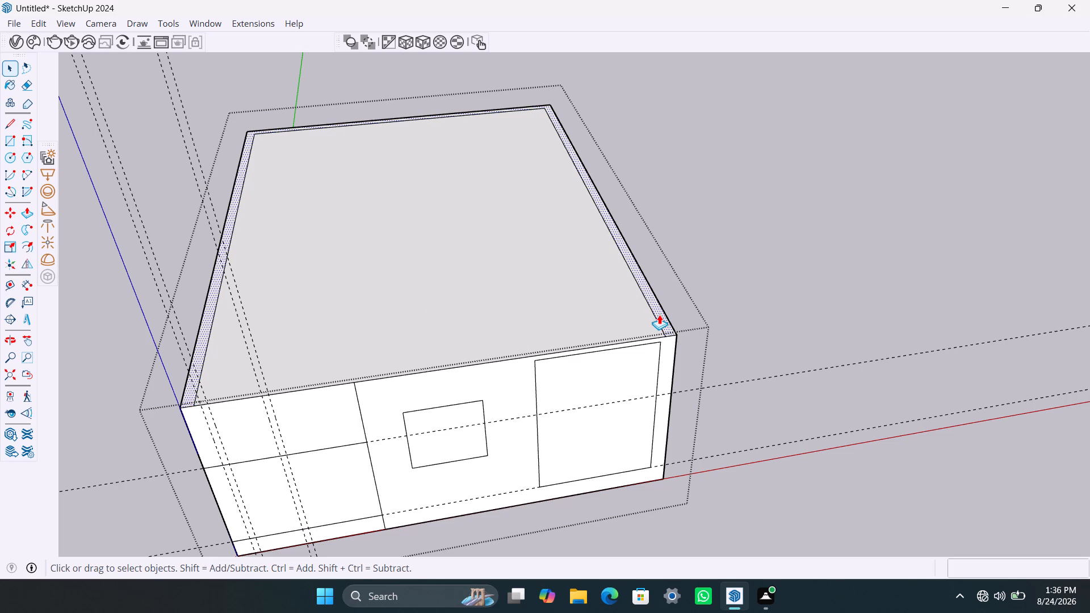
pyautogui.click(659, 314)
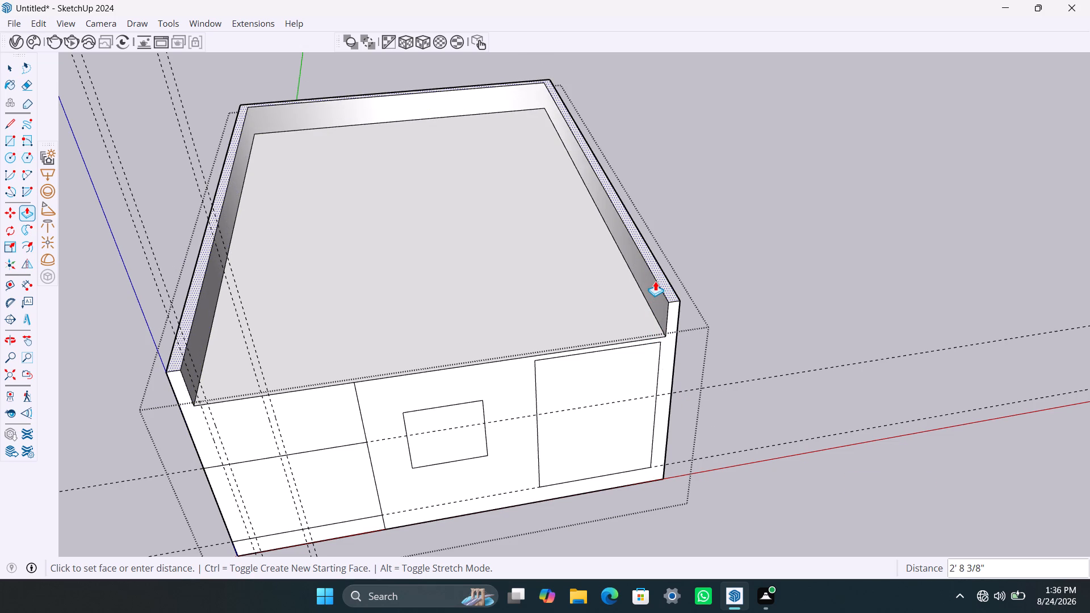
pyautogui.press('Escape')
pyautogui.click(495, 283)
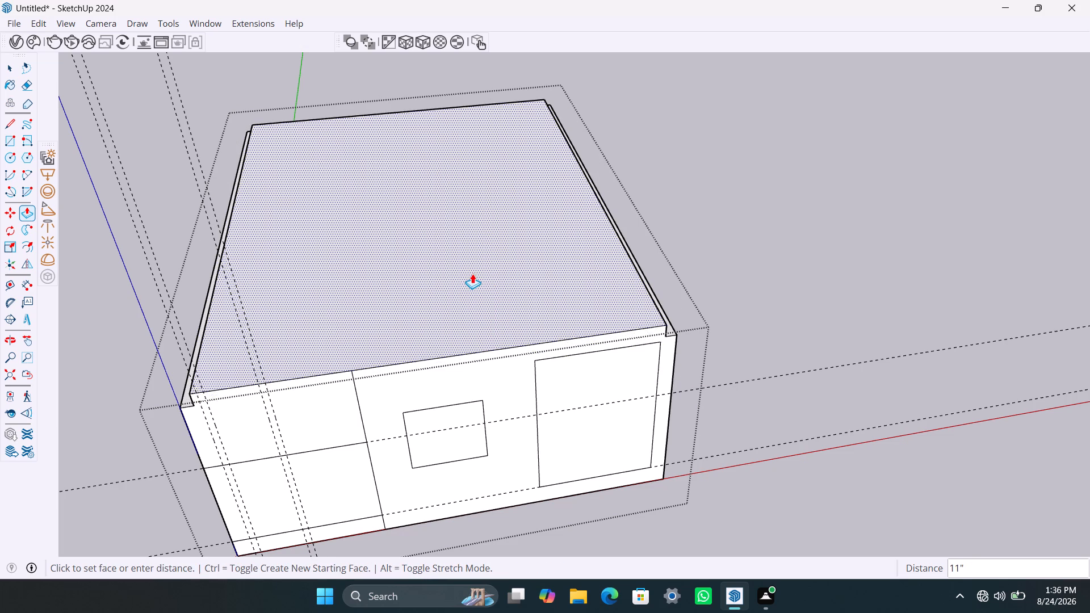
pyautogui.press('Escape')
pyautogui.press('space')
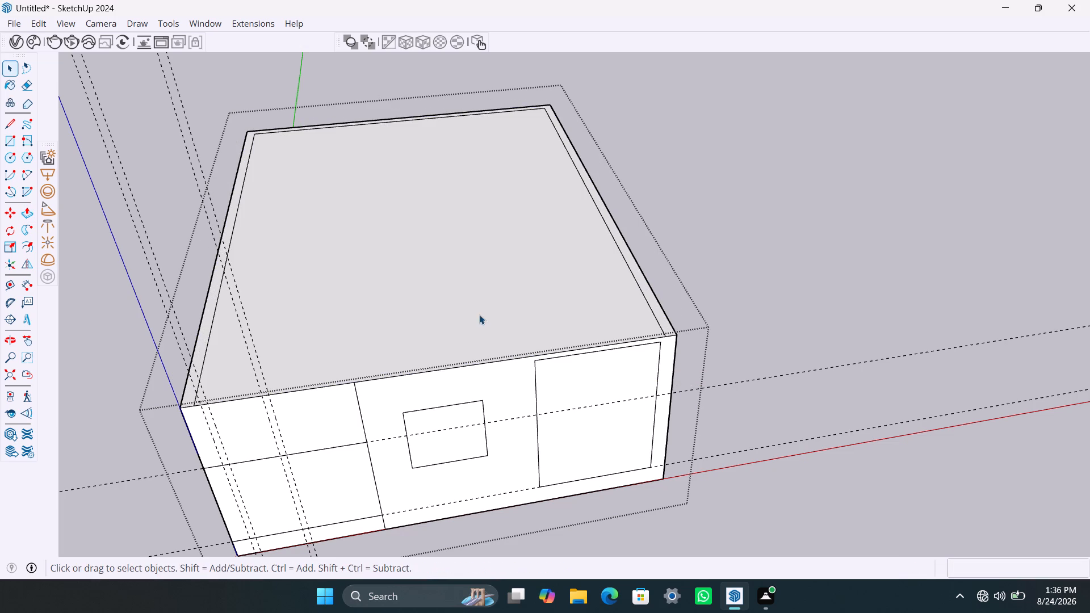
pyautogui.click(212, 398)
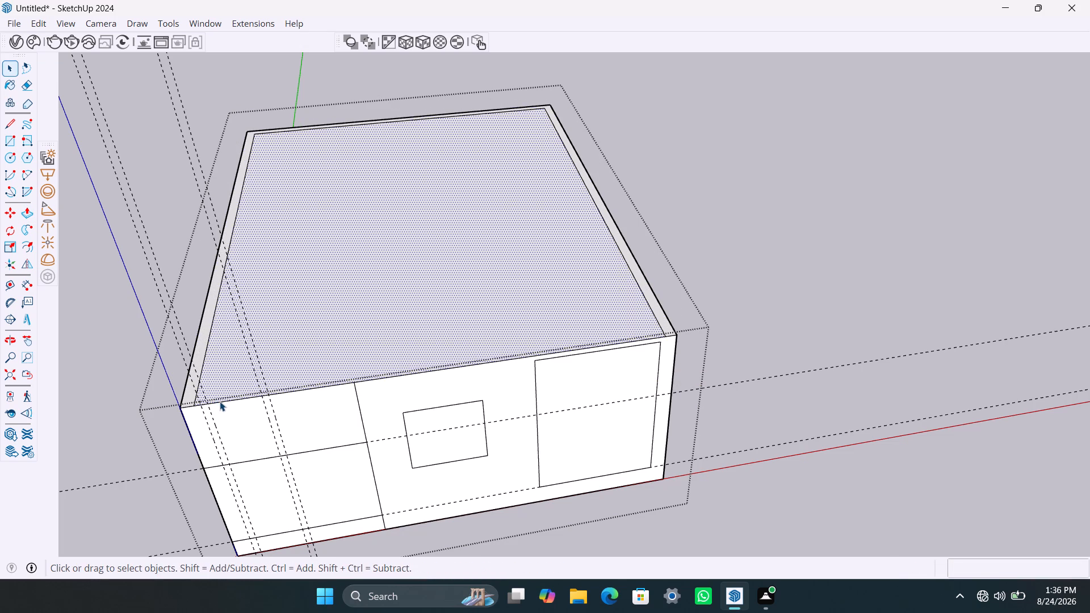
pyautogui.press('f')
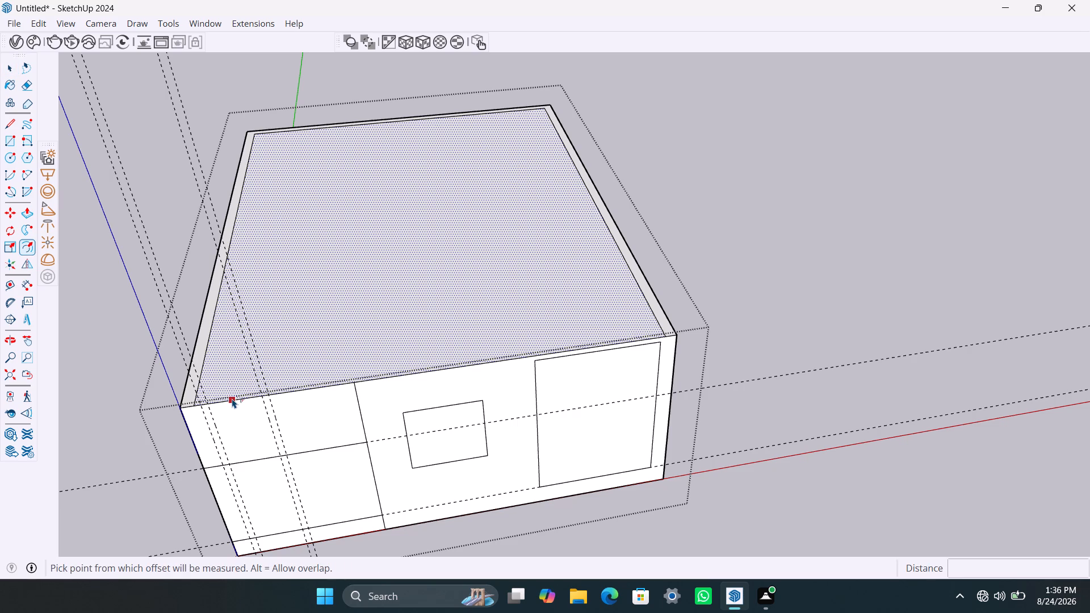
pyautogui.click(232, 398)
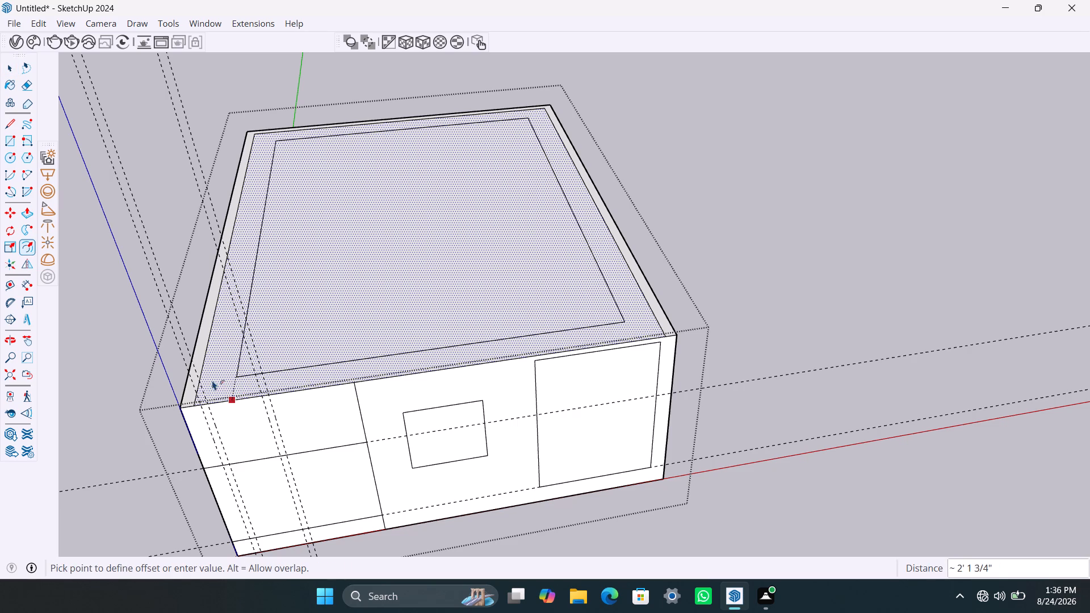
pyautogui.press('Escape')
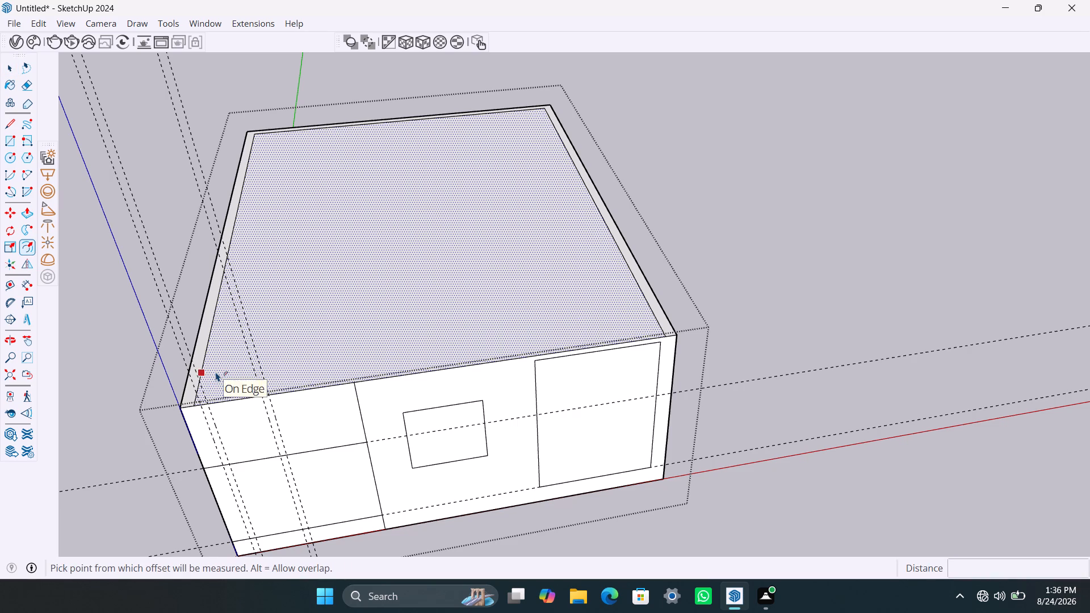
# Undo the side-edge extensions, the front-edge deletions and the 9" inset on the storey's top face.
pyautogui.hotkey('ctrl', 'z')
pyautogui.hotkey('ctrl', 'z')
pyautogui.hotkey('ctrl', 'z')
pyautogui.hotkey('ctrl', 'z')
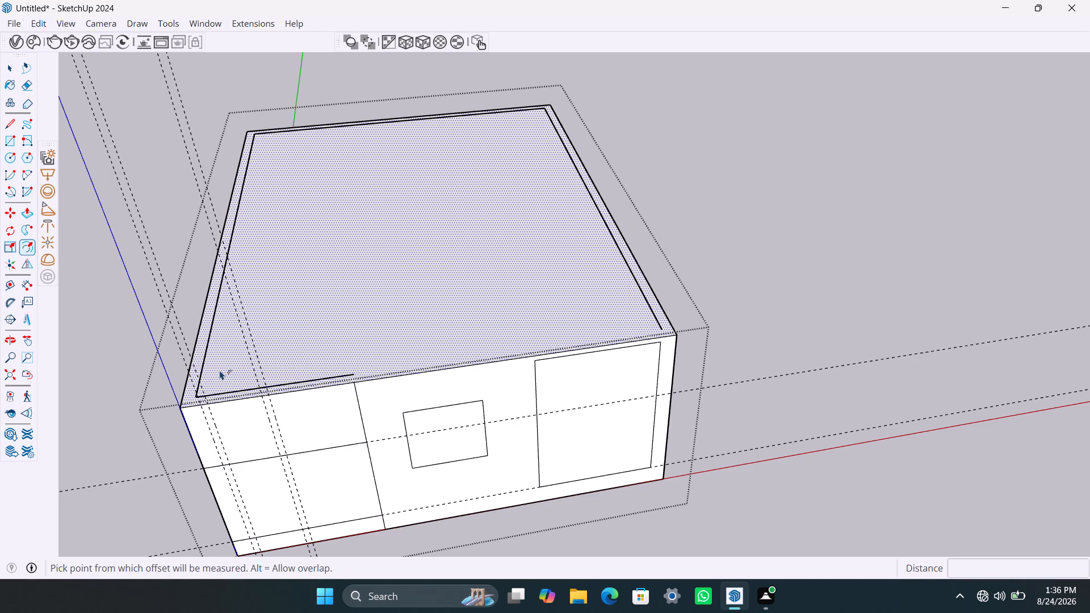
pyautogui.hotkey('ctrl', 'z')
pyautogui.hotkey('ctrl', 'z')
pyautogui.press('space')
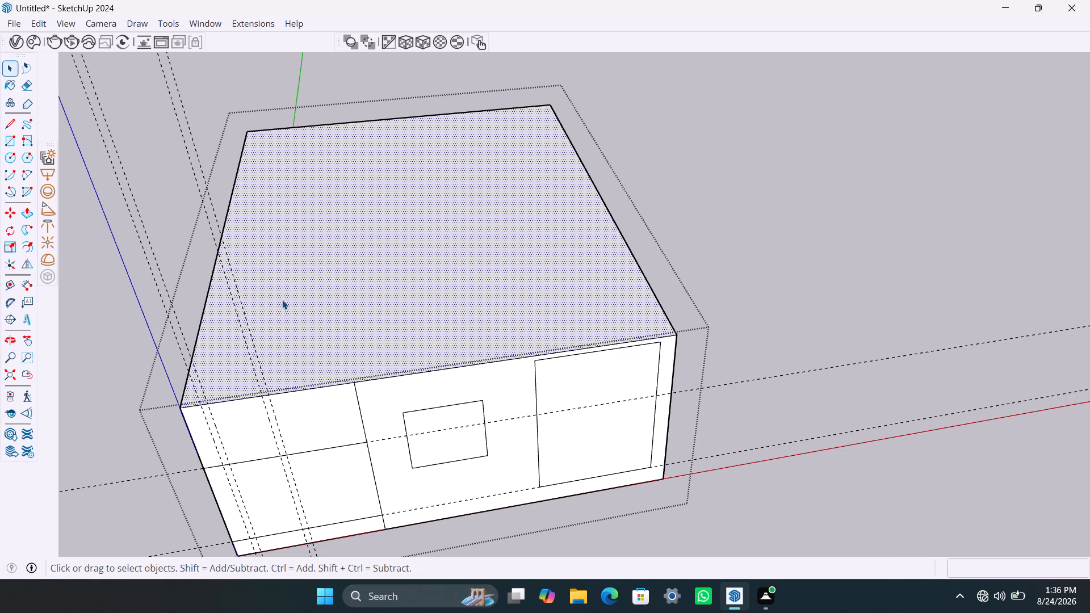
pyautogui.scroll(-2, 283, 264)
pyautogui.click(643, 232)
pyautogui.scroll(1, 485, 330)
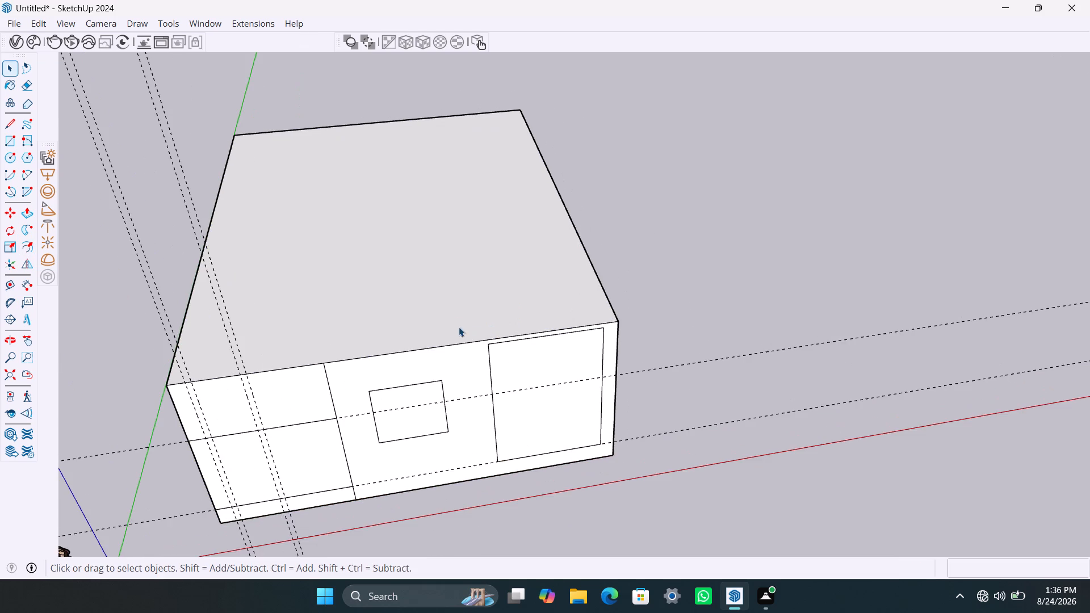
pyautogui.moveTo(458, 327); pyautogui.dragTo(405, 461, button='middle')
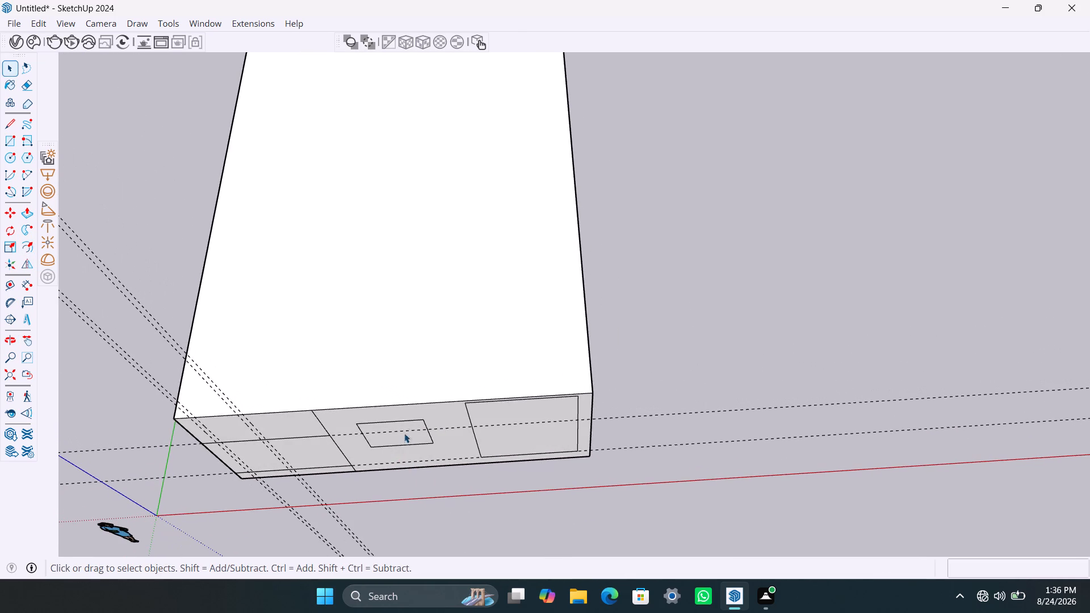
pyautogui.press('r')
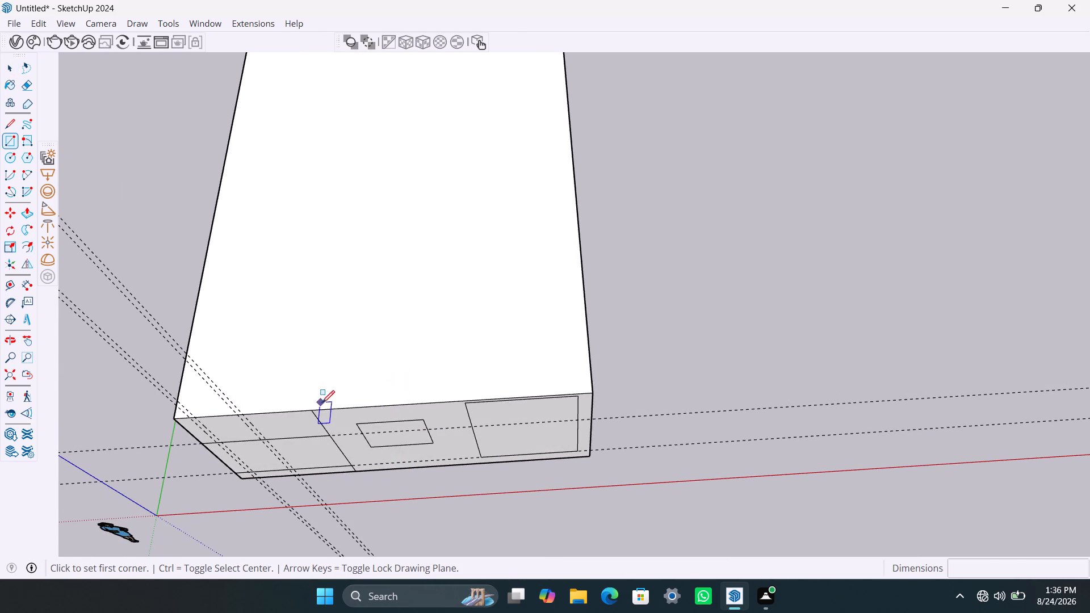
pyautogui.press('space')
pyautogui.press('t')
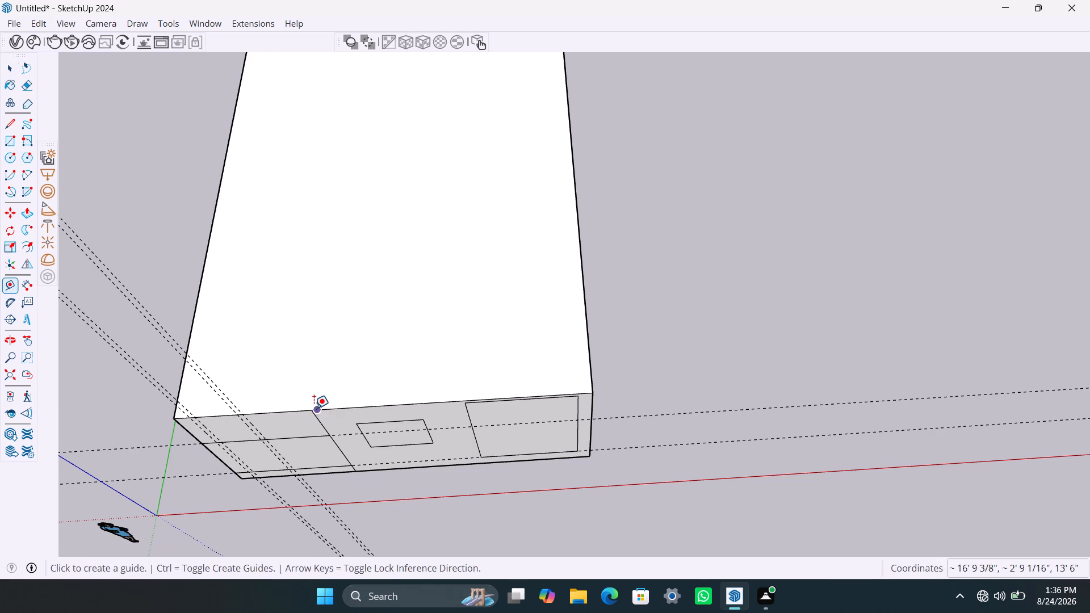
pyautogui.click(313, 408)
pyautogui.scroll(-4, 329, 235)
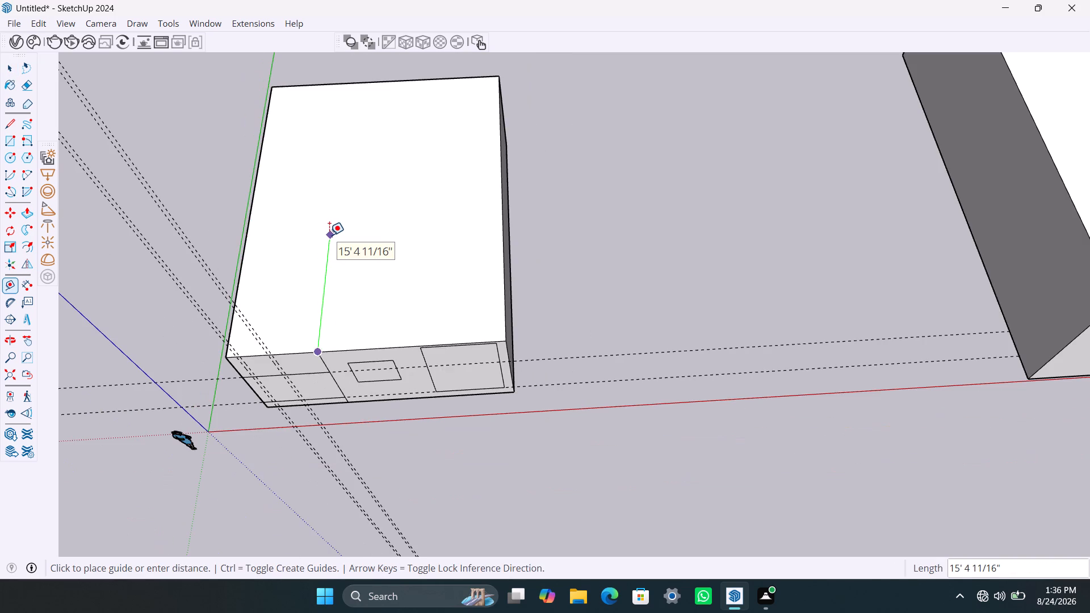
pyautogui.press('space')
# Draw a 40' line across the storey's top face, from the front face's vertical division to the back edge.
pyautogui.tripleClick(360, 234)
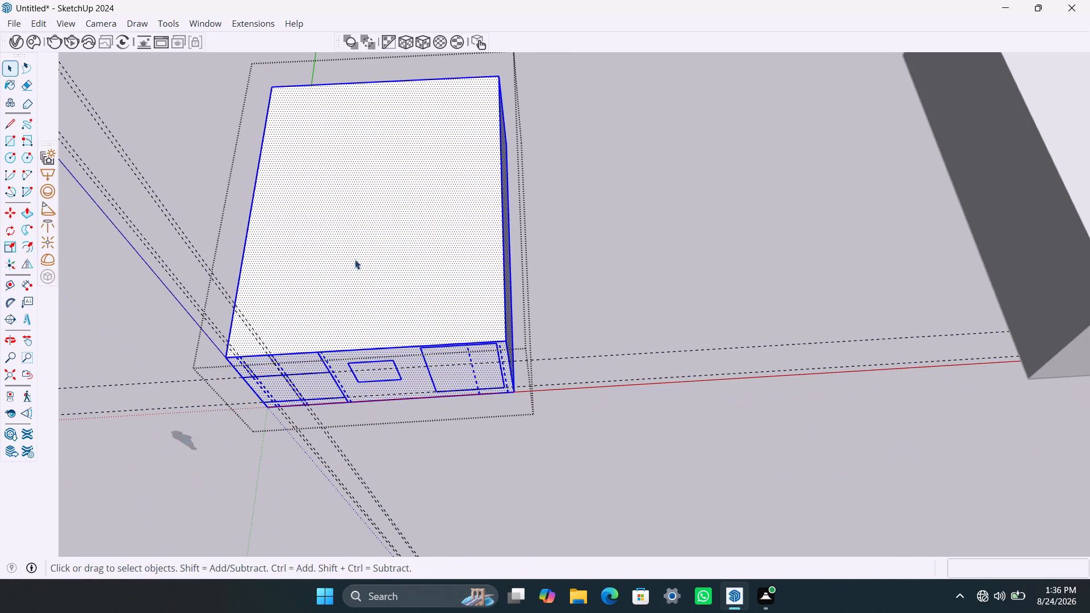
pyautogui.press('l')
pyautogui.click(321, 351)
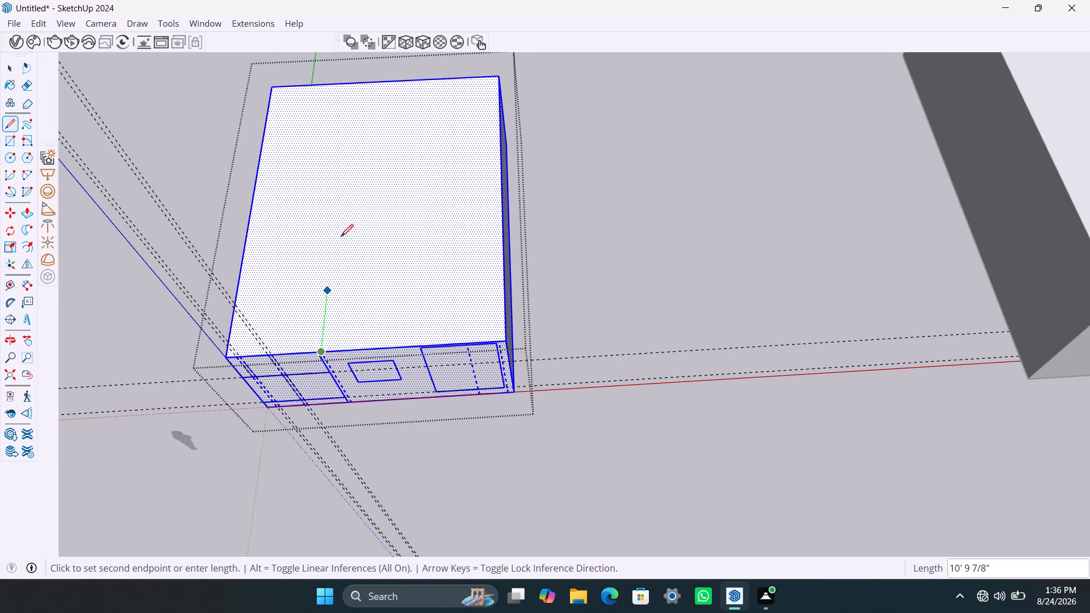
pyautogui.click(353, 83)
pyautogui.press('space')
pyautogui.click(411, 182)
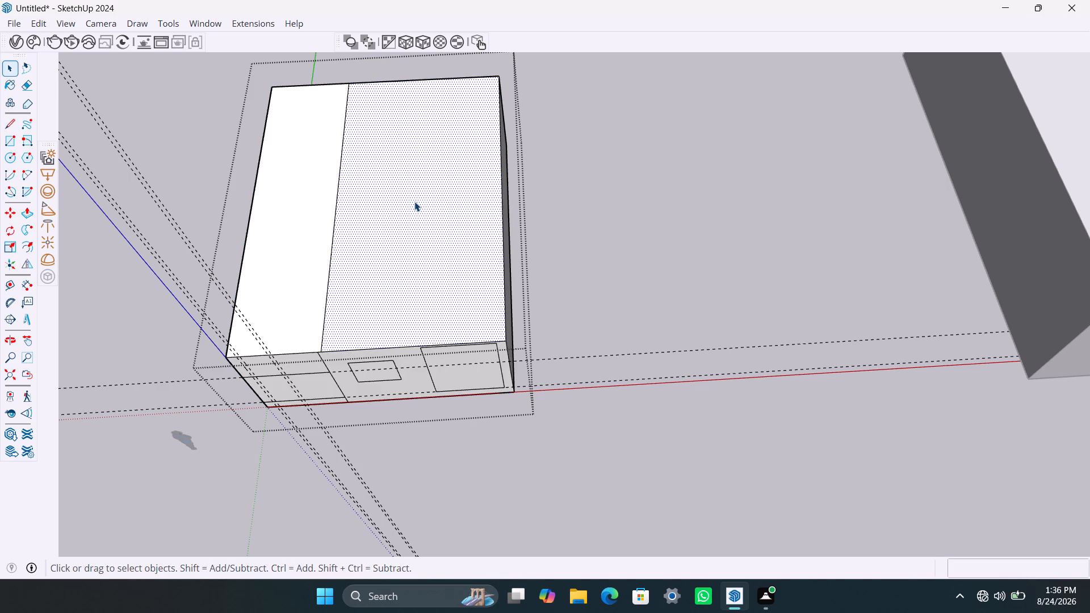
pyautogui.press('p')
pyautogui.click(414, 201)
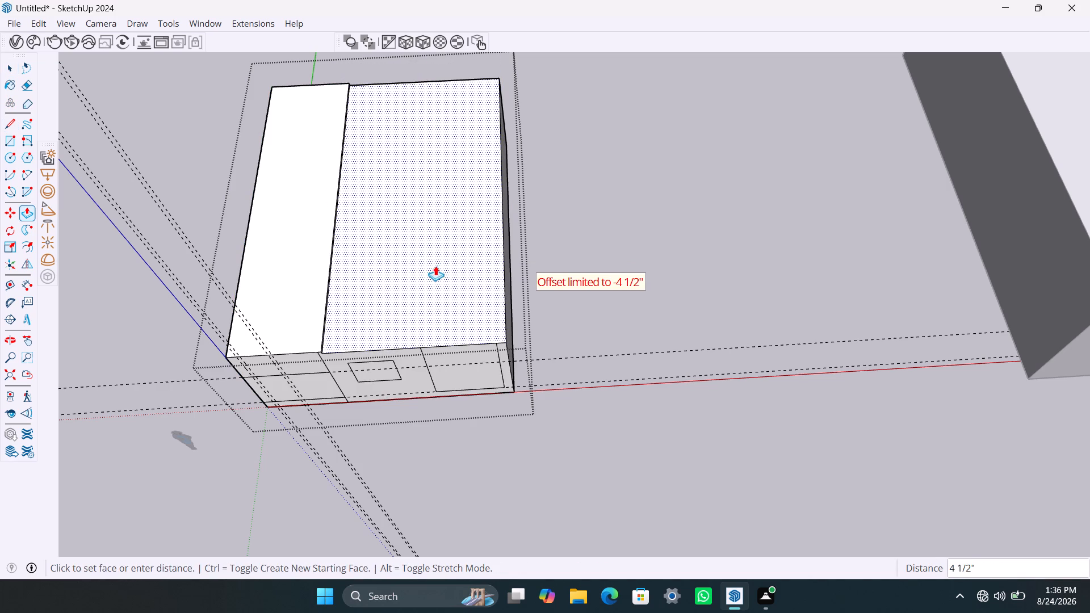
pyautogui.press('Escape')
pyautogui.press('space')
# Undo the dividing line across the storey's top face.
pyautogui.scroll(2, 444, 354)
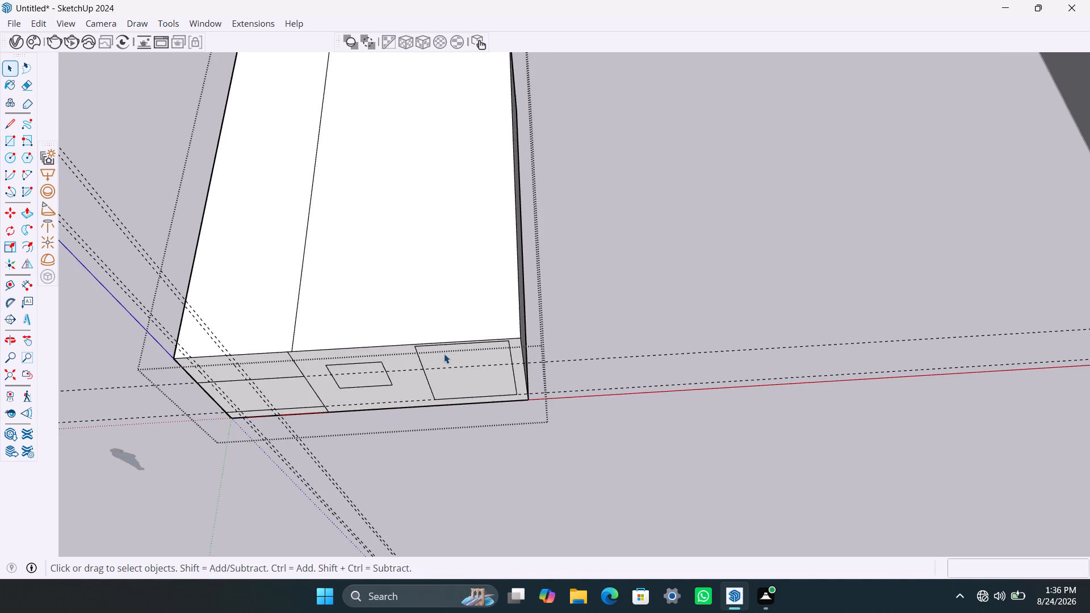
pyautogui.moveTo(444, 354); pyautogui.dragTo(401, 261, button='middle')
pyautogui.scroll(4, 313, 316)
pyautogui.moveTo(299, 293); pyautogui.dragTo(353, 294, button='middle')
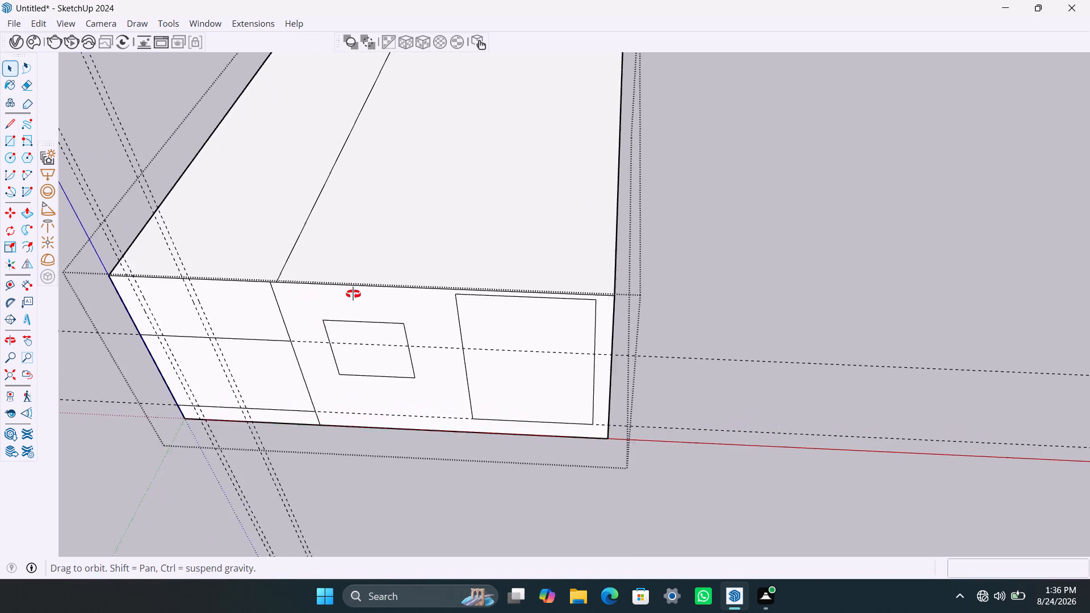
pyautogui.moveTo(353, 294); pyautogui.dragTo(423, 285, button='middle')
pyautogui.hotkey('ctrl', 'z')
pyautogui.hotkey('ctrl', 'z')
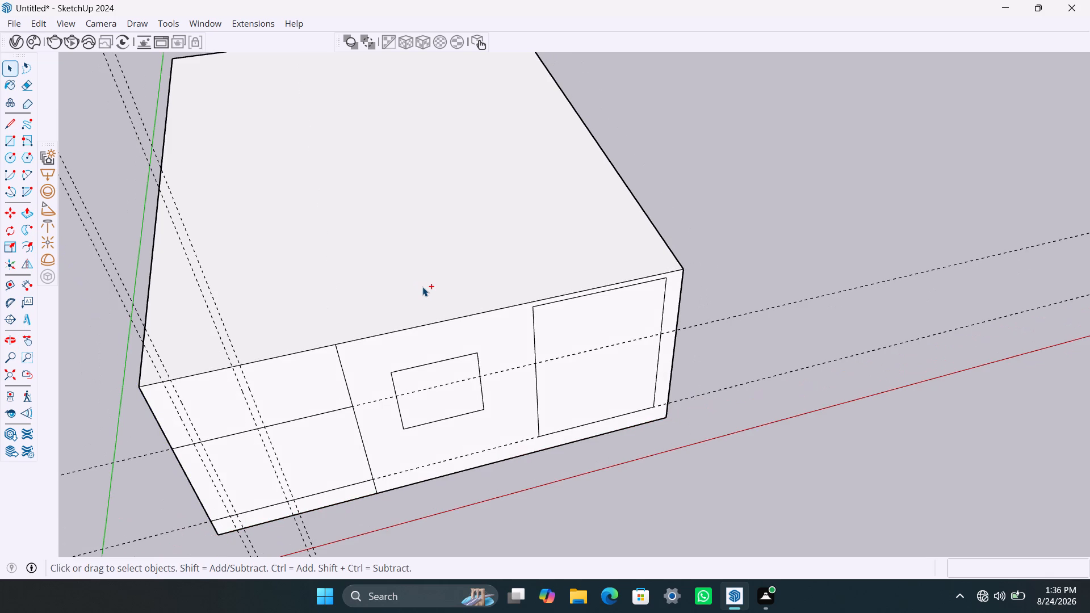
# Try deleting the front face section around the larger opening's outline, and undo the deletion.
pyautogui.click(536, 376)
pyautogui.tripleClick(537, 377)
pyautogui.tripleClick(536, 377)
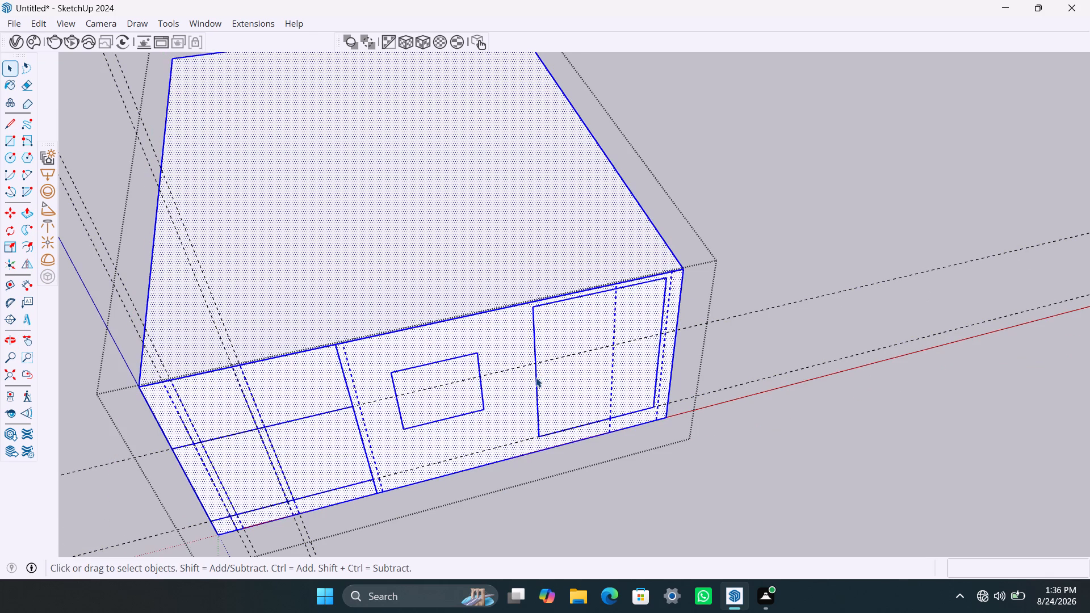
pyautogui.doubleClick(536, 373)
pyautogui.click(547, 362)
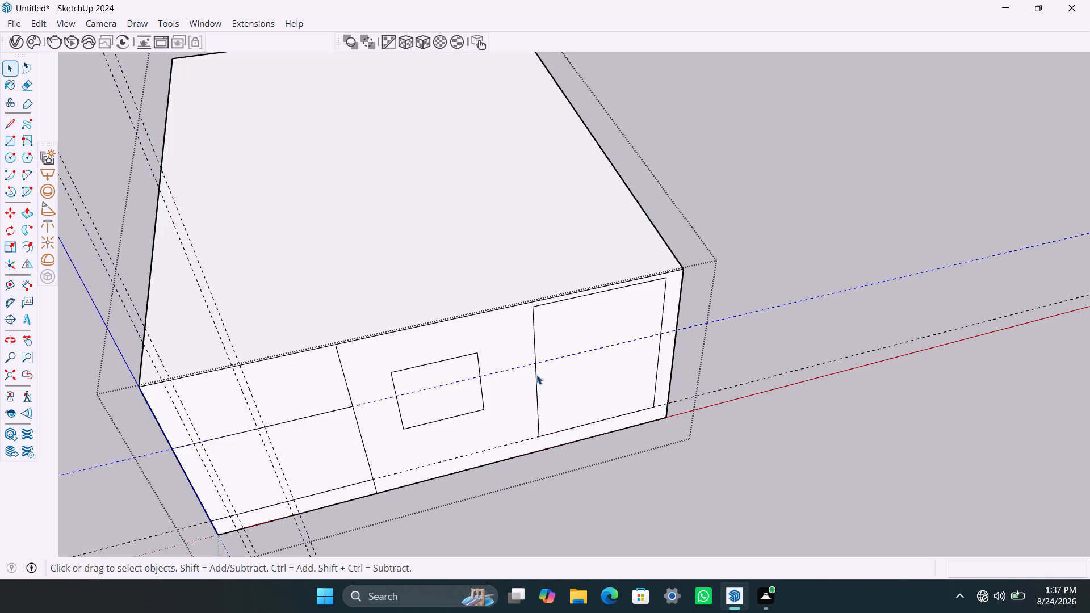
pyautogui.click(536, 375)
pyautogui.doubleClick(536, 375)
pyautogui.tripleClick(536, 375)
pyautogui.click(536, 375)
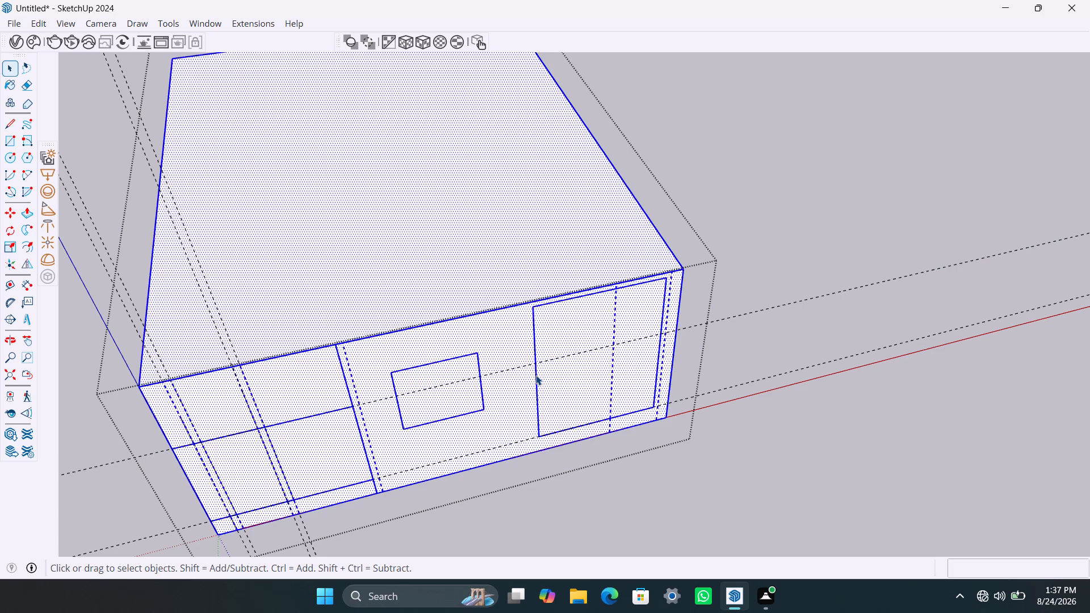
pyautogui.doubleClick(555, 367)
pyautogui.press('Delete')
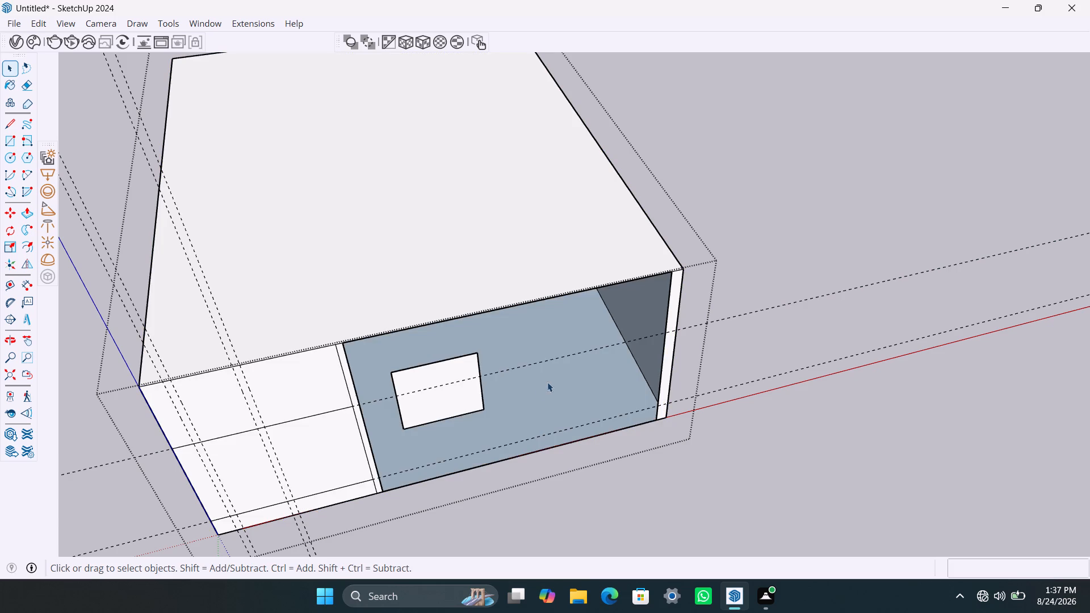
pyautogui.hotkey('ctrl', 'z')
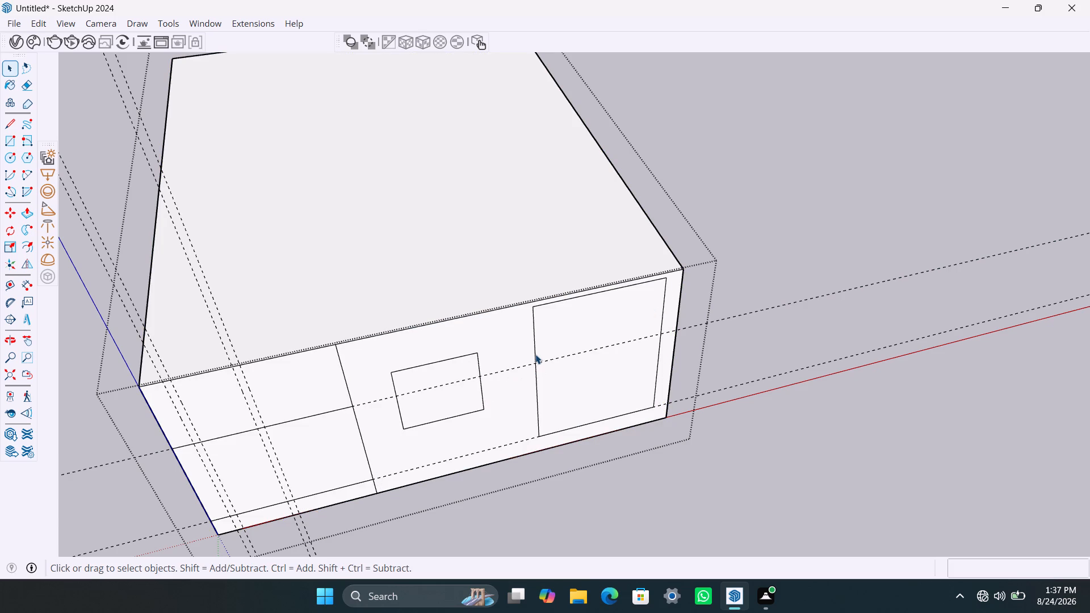
# Delete all the edges of the larger rectangular opening outline on the storey's front face.
pyautogui.click(535, 351)
pyautogui.press('Delete')
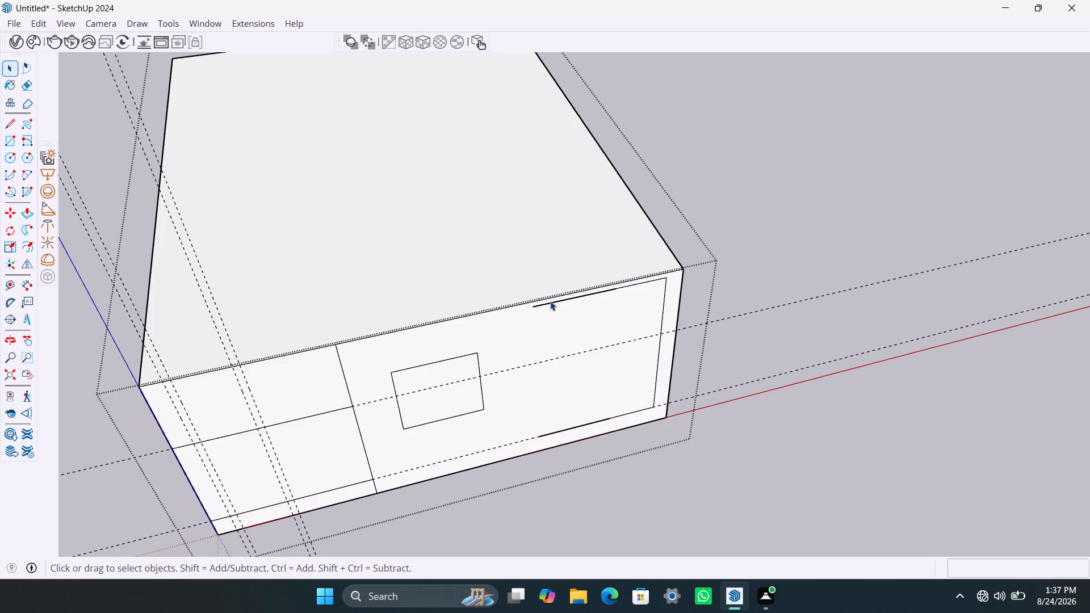
pyautogui.click(550, 301)
pyautogui.click(569, 300)
pyautogui.press('Delete')
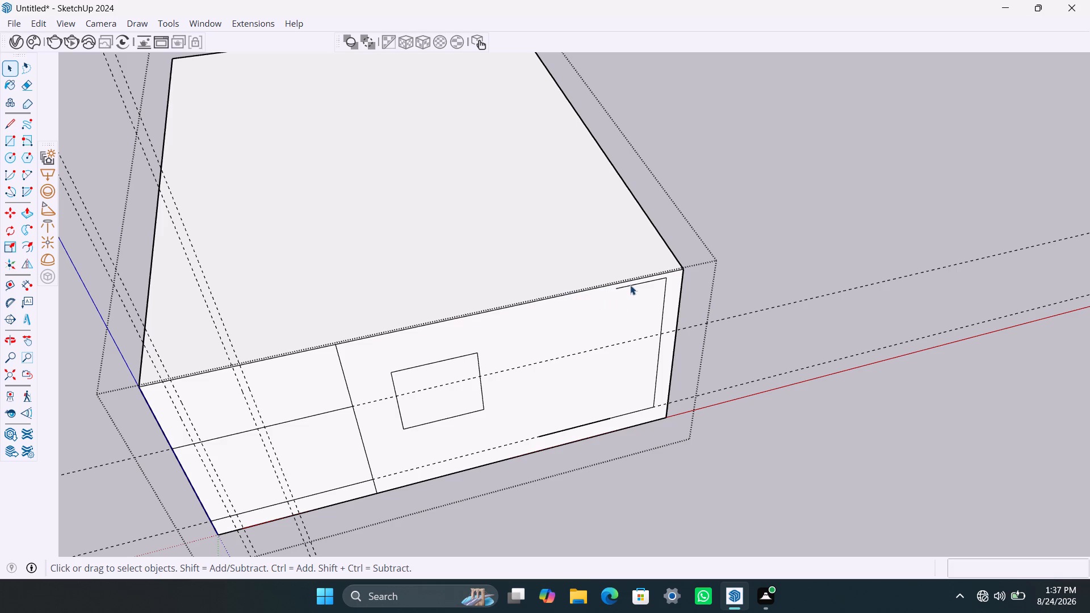
pyautogui.click(630, 285)
pyautogui.press('Delete')
pyautogui.click(664, 299)
pyautogui.press('Delete')
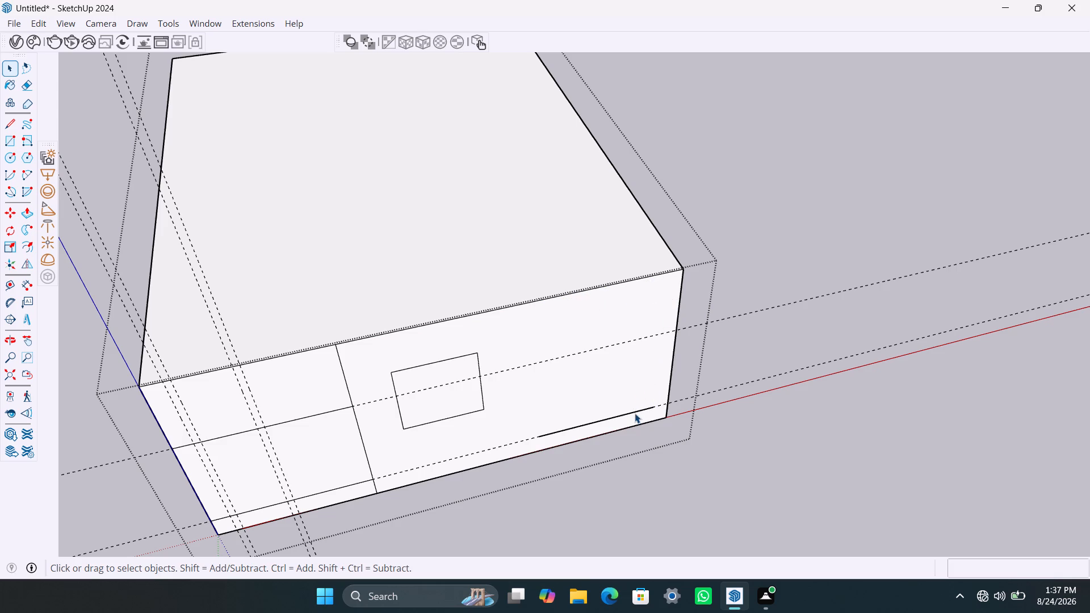
pyautogui.click(633, 413)
pyautogui.press('Delete')
pyautogui.click(586, 422)
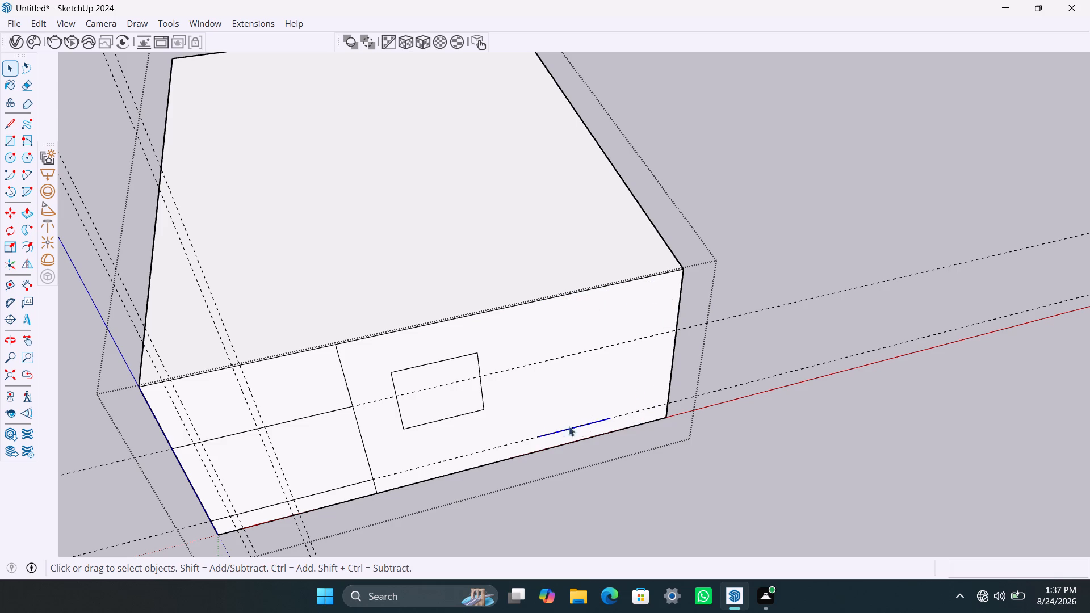
pyautogui.press('Delete')
# Delete the four edges of the small window outline on the storey's front face.
pyautogui.click(481, 384)
pyautogui.press('Delete')
pyautogui.click(447, 359)
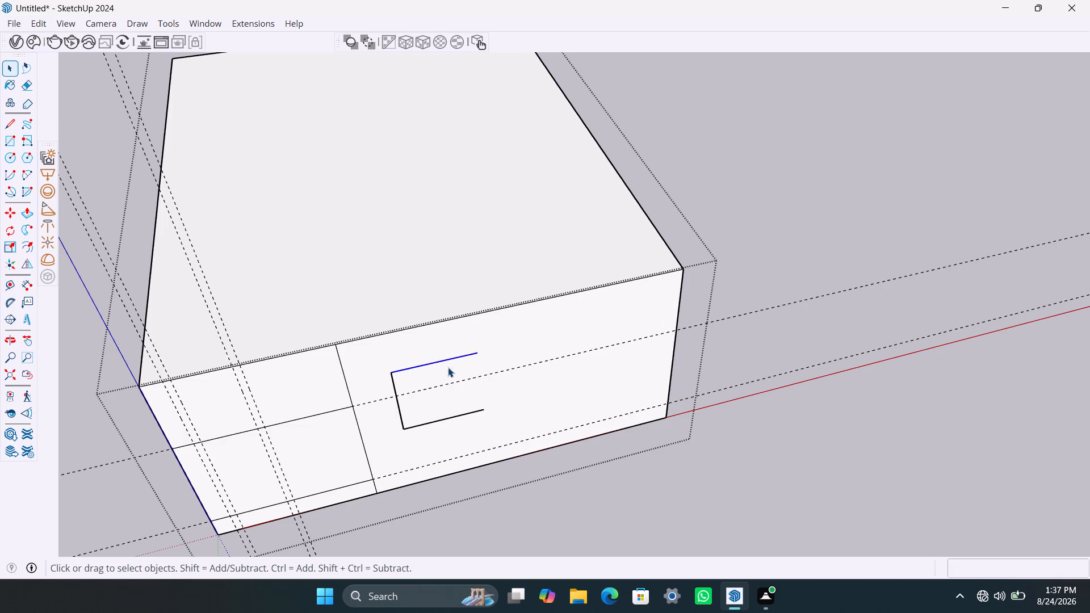
pyautogui.press('Delete')
pyautogui.click(399, 402)
pyautogui.press('Delete')
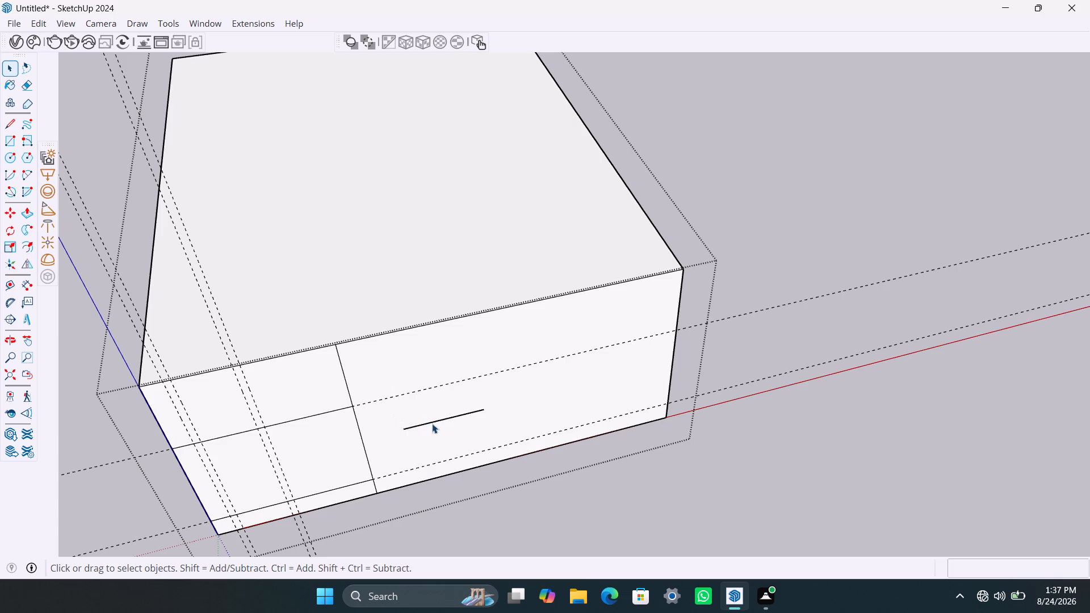
pyautogui.click(433, 423)
pyautogui.press('Delete')
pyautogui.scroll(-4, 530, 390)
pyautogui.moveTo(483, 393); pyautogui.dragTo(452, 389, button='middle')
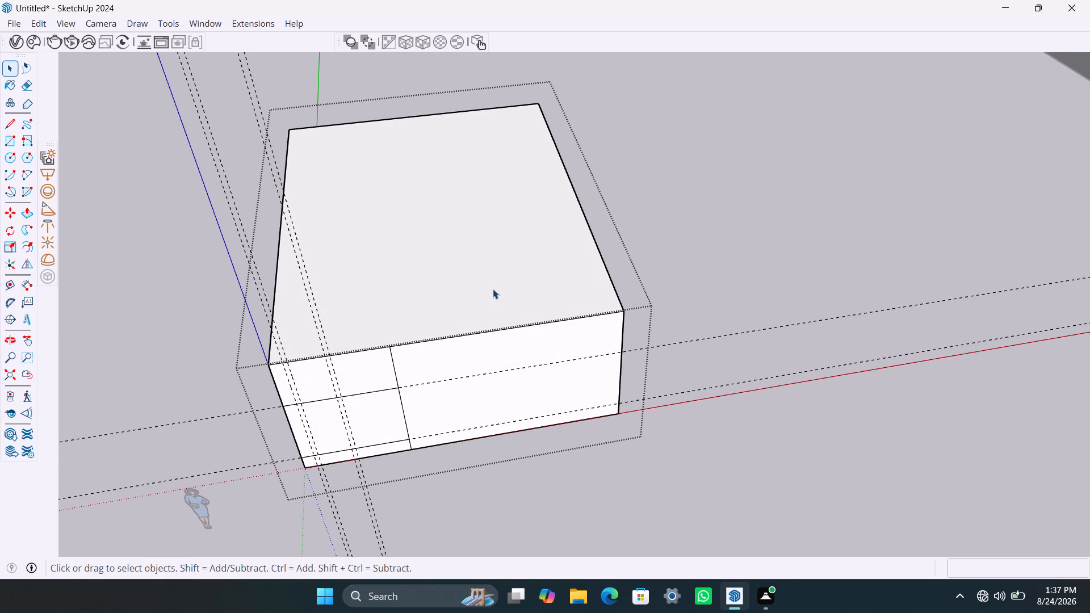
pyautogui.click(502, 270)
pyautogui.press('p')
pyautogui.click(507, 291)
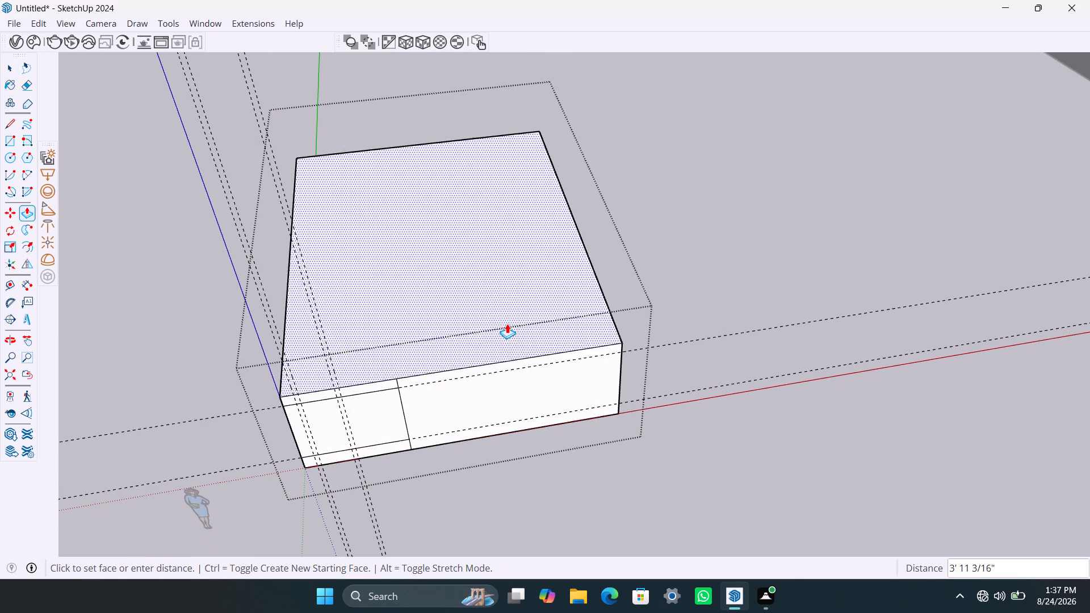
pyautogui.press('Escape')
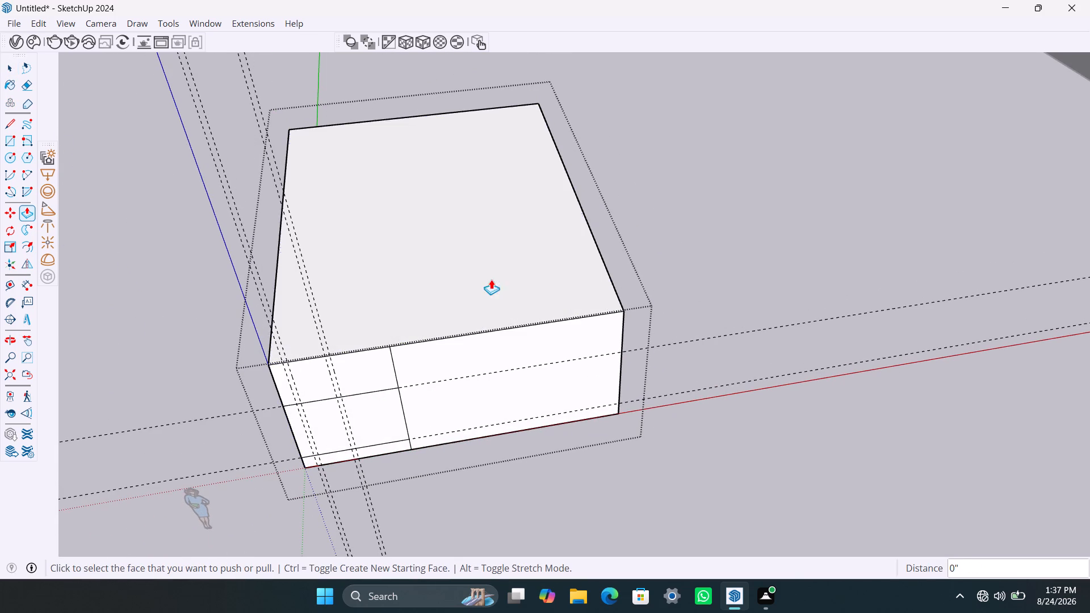
# Offset the storey's top face outline 9" inward.
pyautogui.press('f')
pyautogui.click(360, 249)
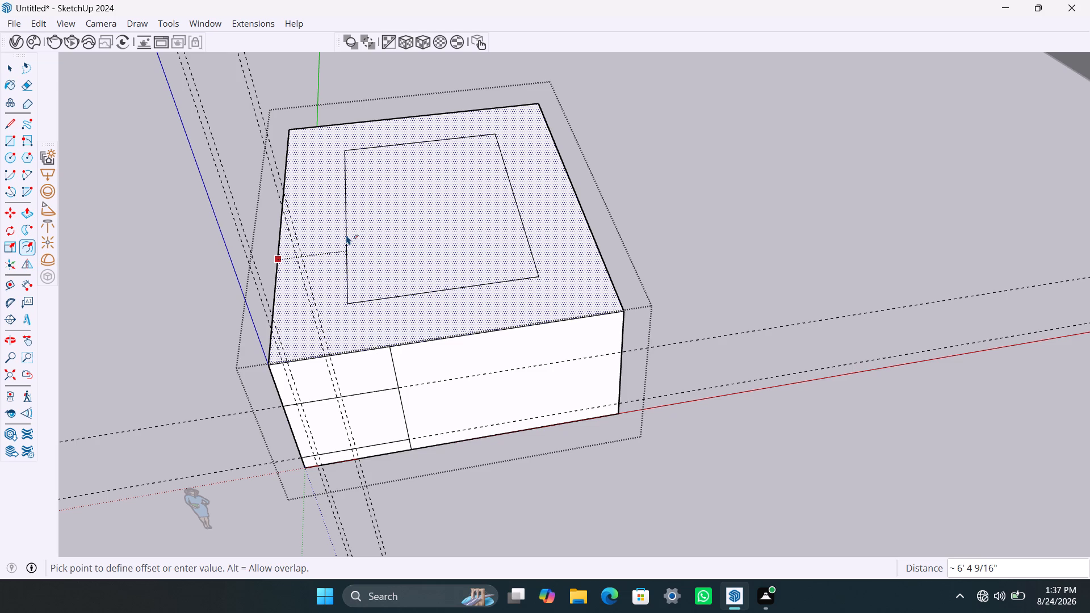
pyautogui.write('9"')
pyautogui.press('Return')
pyautogui.press('space')
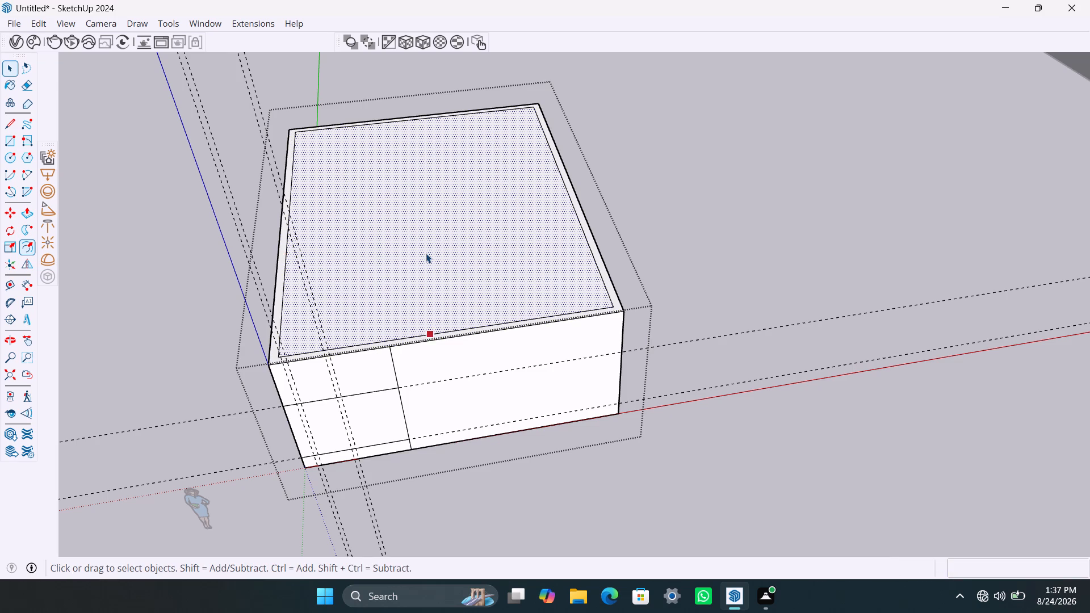
# Push the inner top face down 12' to the lower front guide line's level, hollowing out the storey.
pyautogui.click(430, 253)
pyautogui.press('p')
pyautogui.click(430, 253)
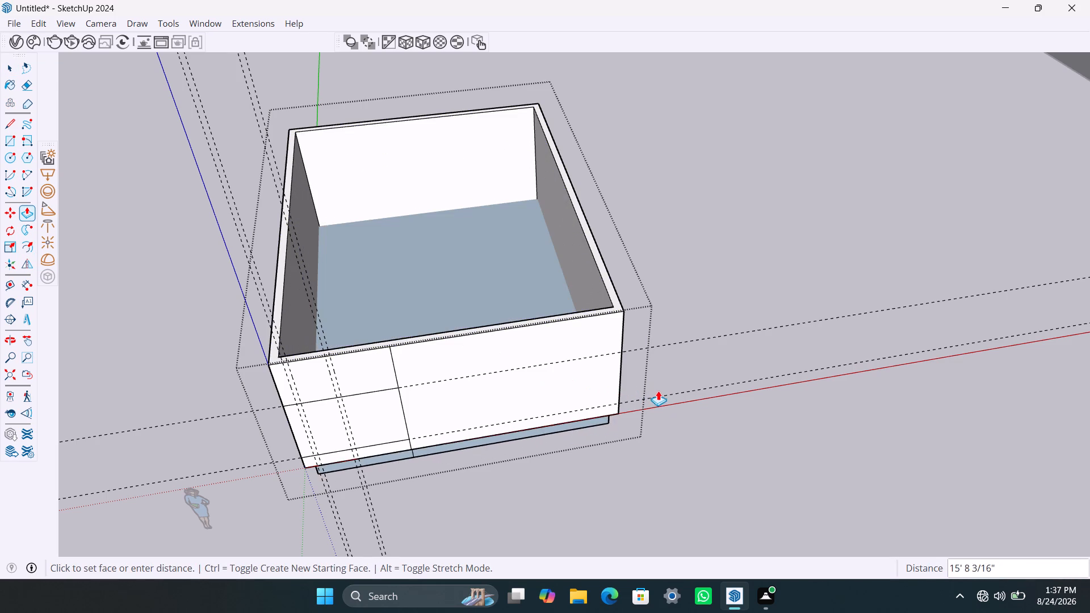
pyautogui.click(719, 385)
pyautogui.press('space')
pyautogui.click(695, 241)
# Copy the vertical dividing edge on the front wall's inner face 4.5" sideways along the wall.
pyautogui.scroll(-3, 695, 281)
pyautogui.moveTo(621, 304); pyautogui.dragTo(544, 272, button='middle')
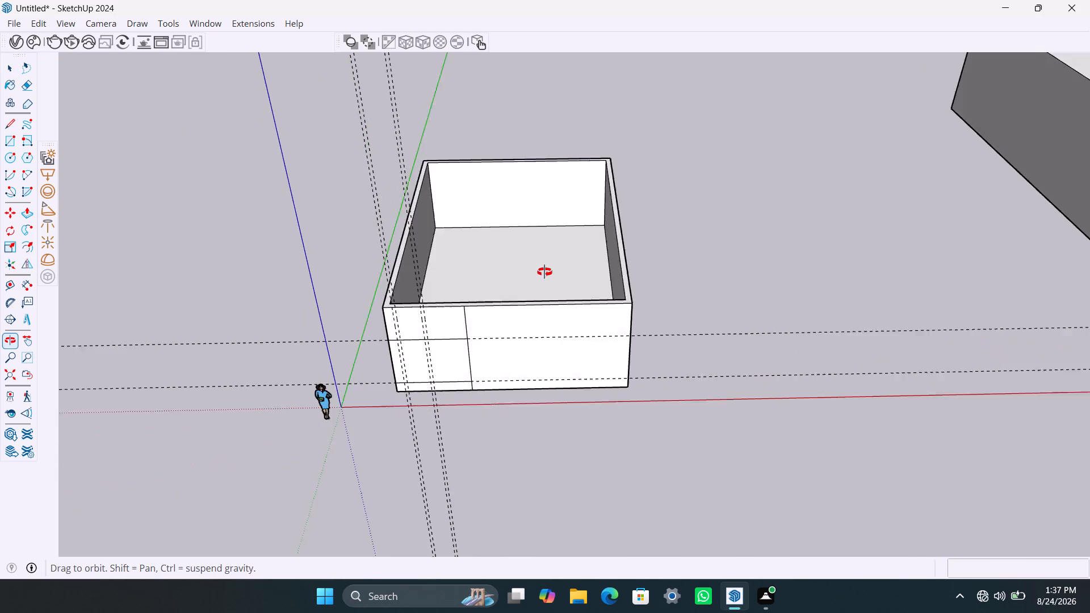
pyautogui.moveTo(544, 272); pyautogui.dragTo(622, 299, button='middle')
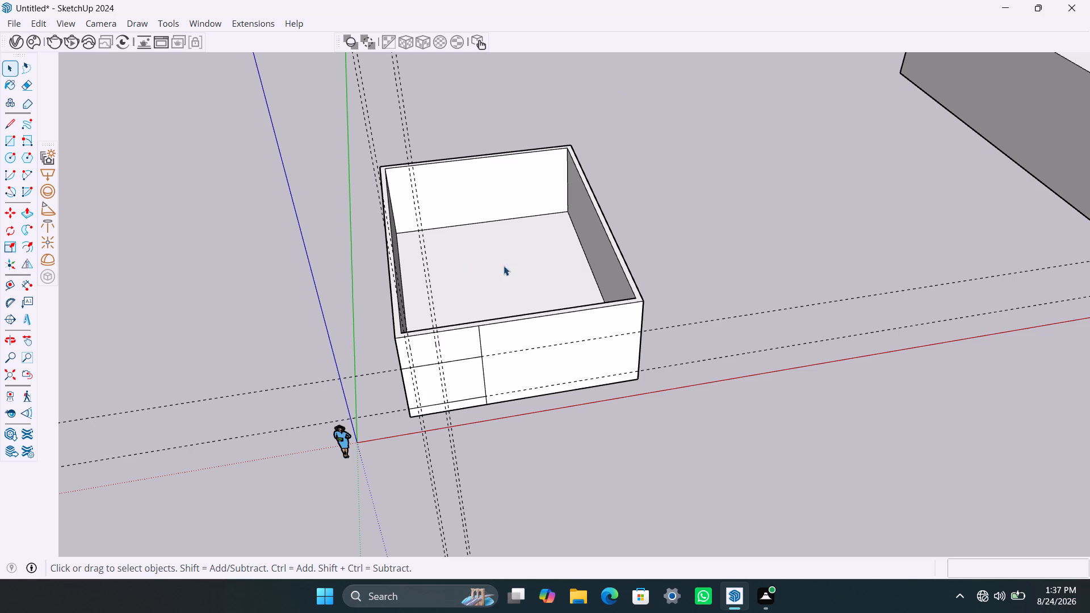
pyautogui.moveTo(542, 278); pyautogui.dragTo(521, 304, button='middle')
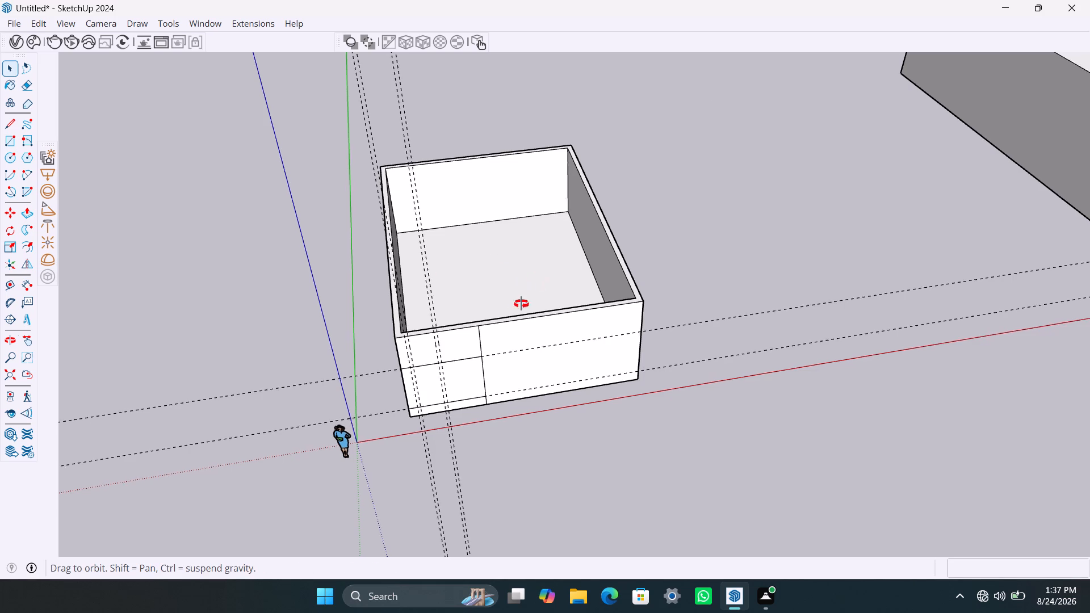
pyautogui.moveTo(521, 304); pyautogui.dragTo(494, 412, button='middle')
pyautogui.scroll(3, 518, 342)
pyautogui.moveTo(518, 343); pyautogui.dragTo(518, 392, button='middle')
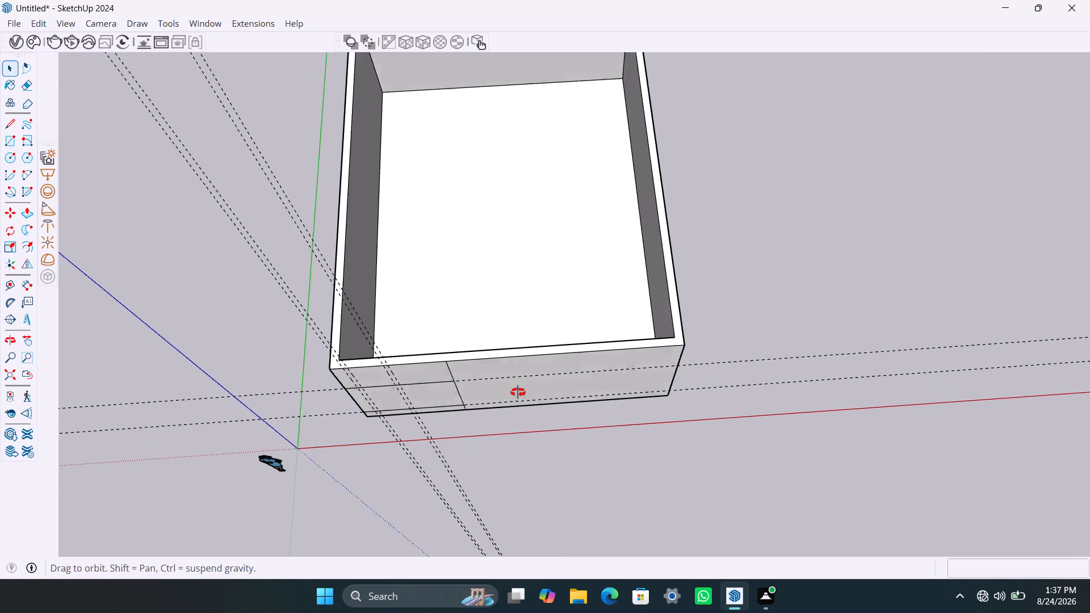
pyautogui.moveTo(518, 392); pyautogui.dragTo(508, 478, button='middle')
pyautogui.scroll(1, 538, 389)
pyautogui.moveTo(497, 318); pyautogui.dragTo(468, 435, button='middle')
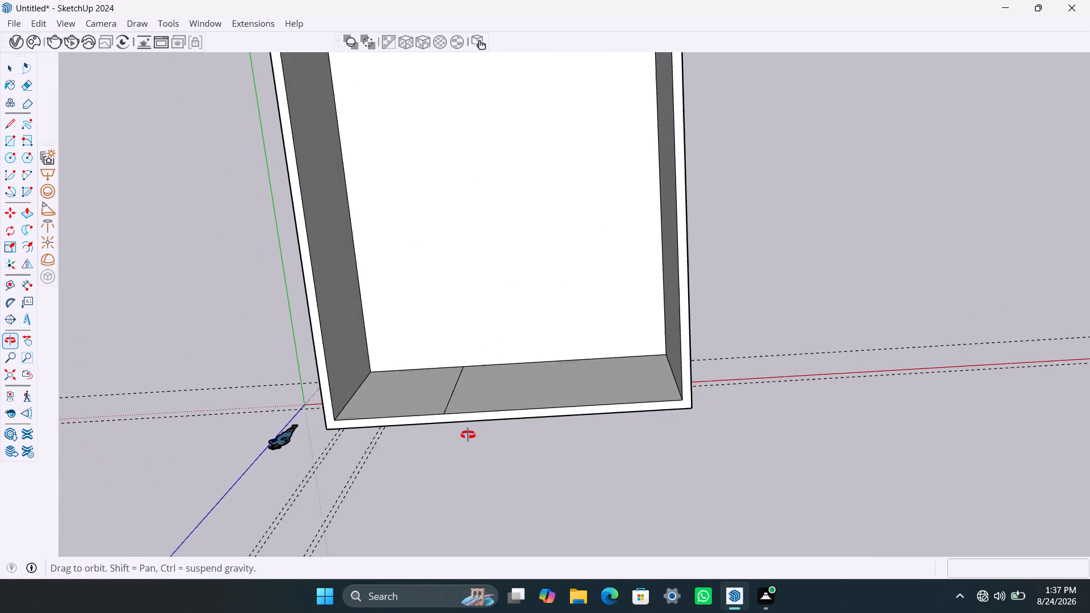
pyautogui.moveTo(468, 435); pyautogui.dragTo(464, 442, button='middle')
pyautogui.scroll(5, 466, 421)
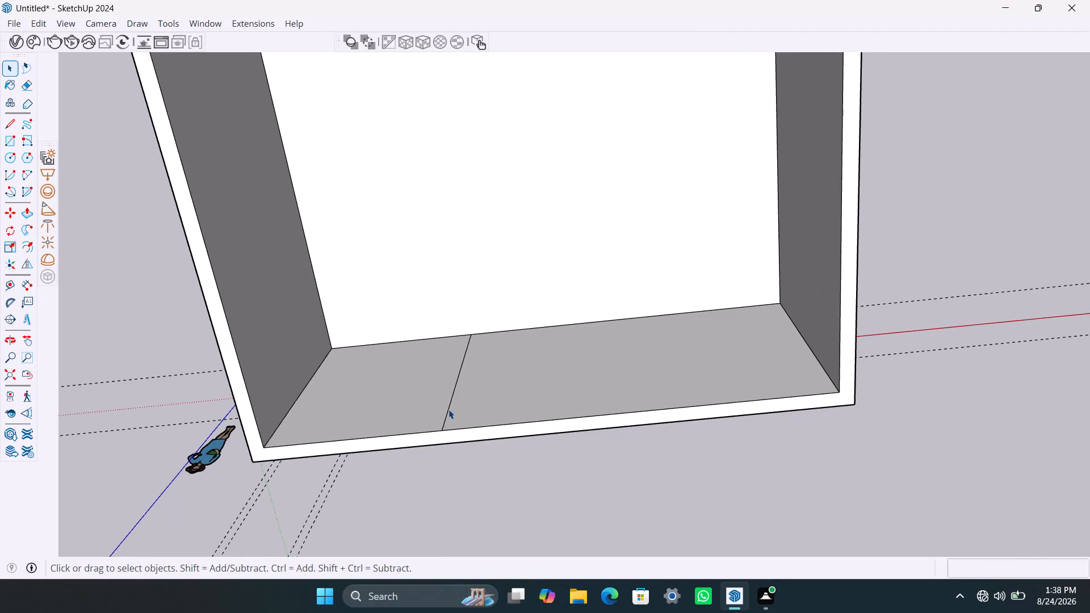
pyautogui.click(448, 409)
pyautogui.tripleClick(448, 409)
pyautogui.doubleClick(448, 409)
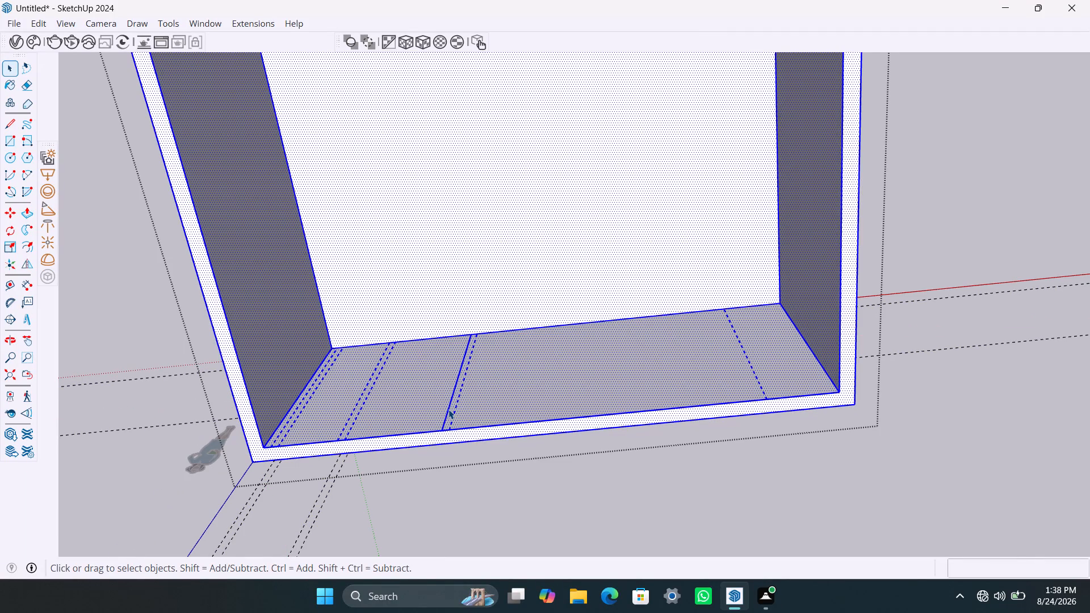
pyautogui.tripleClick(447, 409)
pyautogui.click(452, 279)
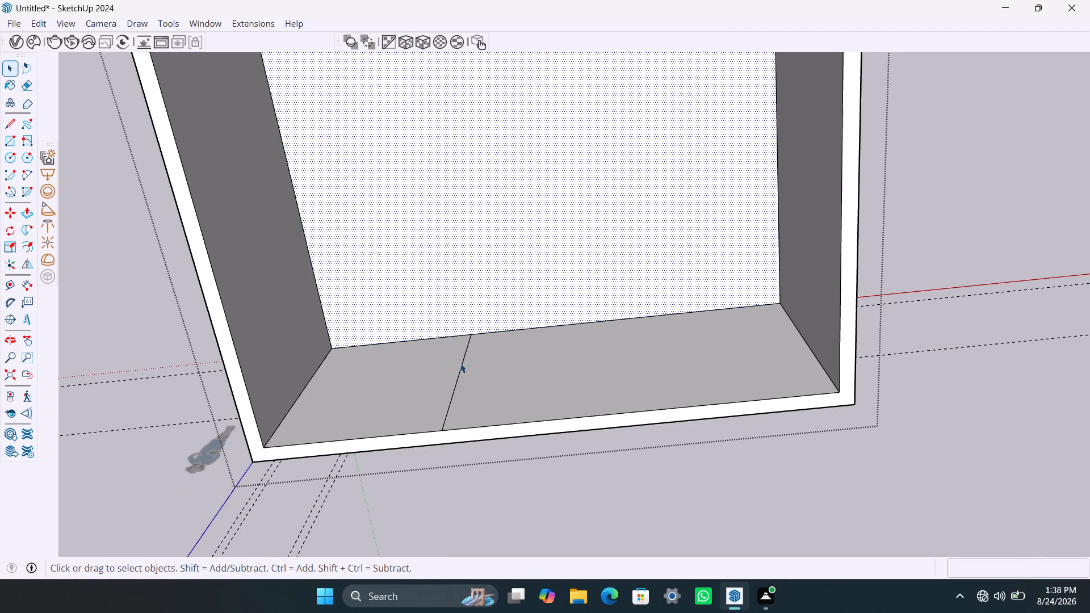
pyautogui.click(461, 368)
pyautogui.press('m')
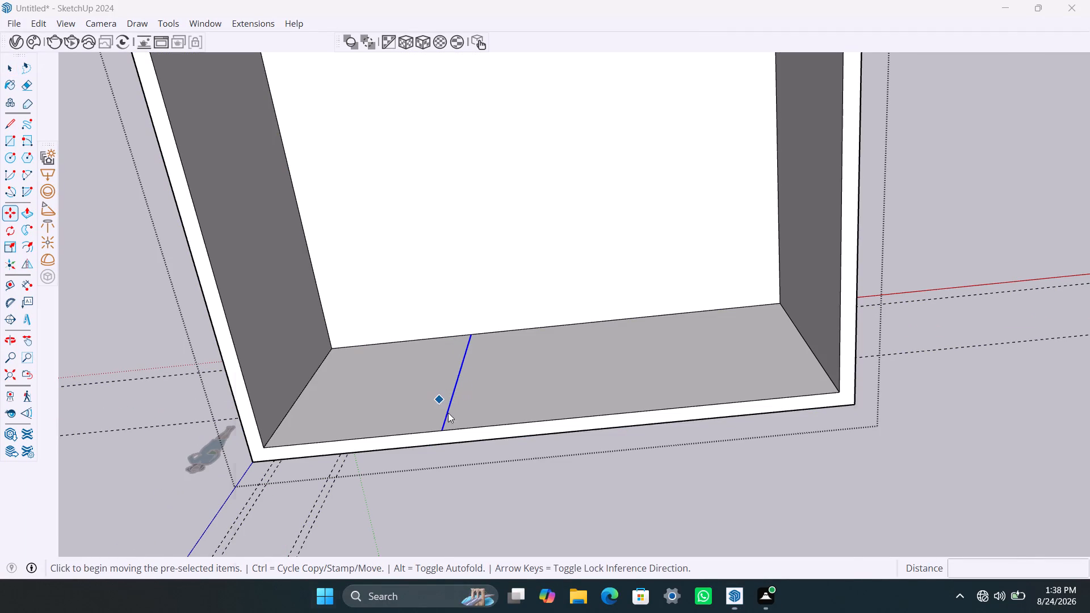
pyautogui.click(858, 183)
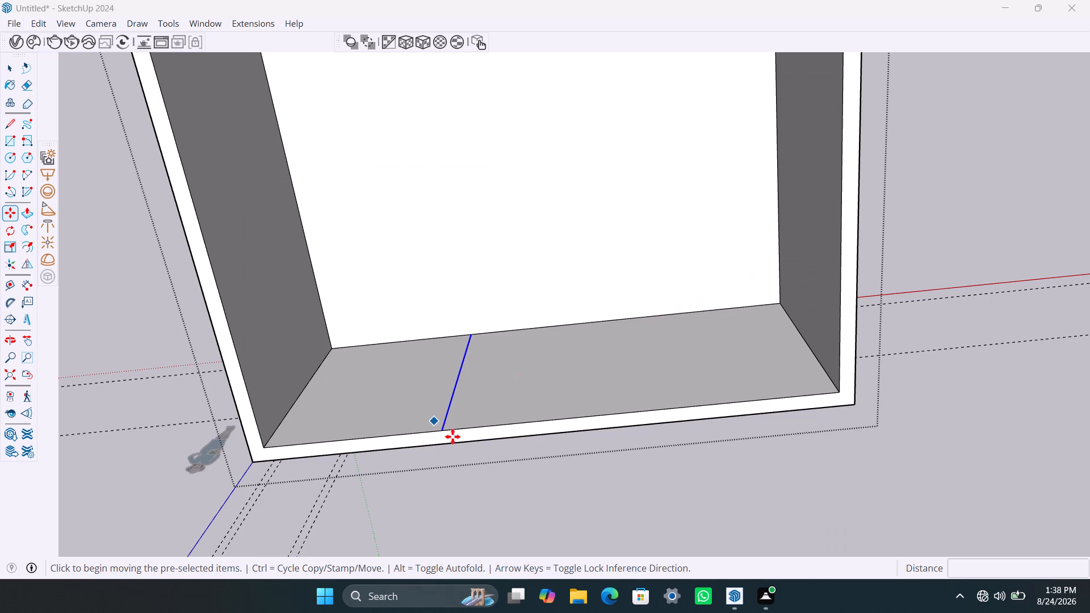
pyautogui.click(443, 429)
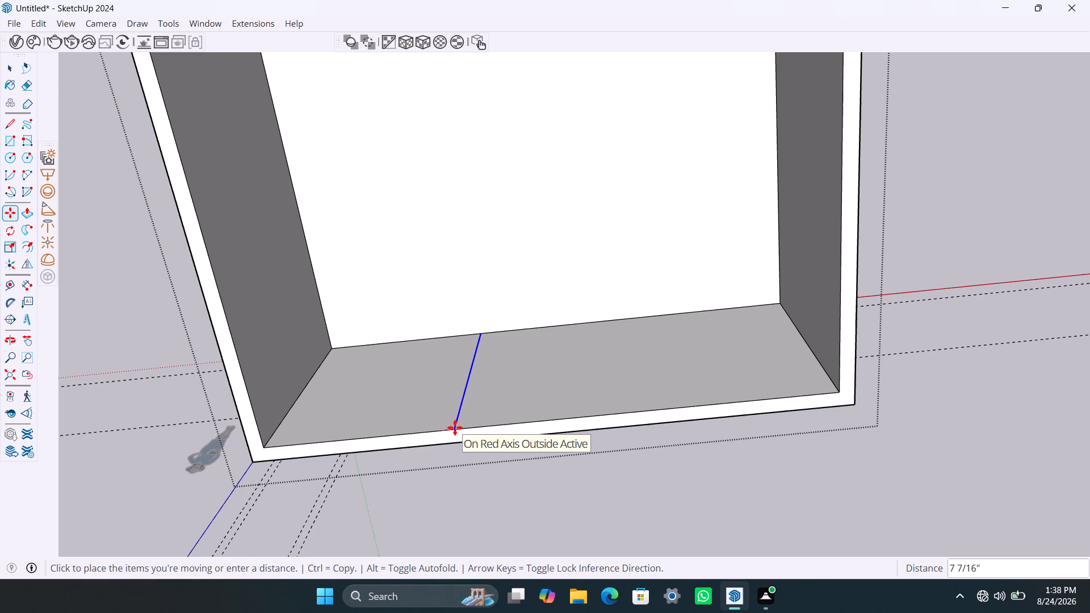
pyautogui.write('4.5"')
pyautogui.press('Return')
pyautogui.press('space')
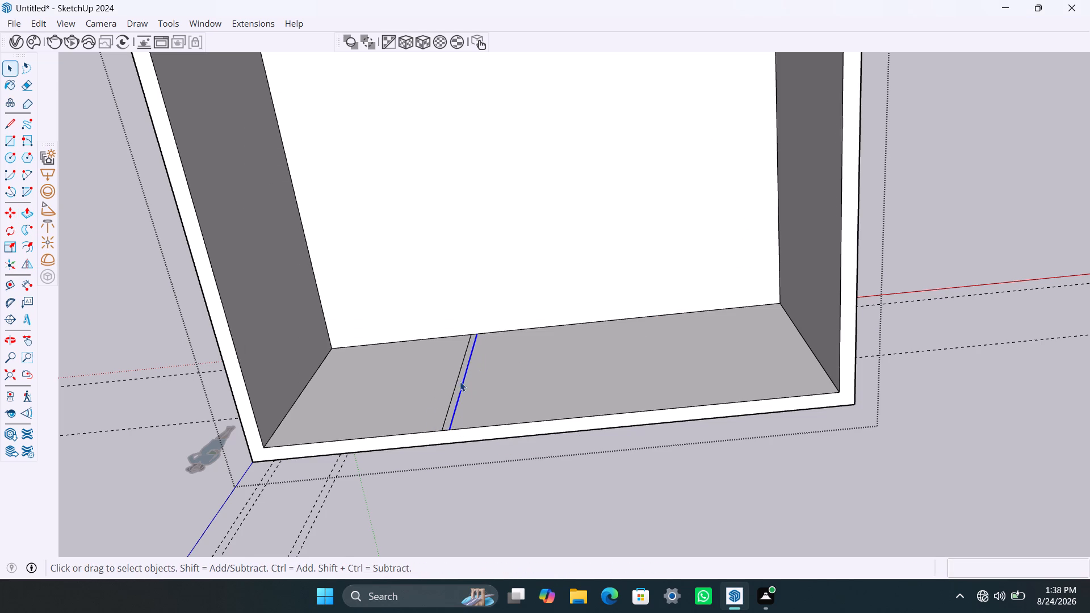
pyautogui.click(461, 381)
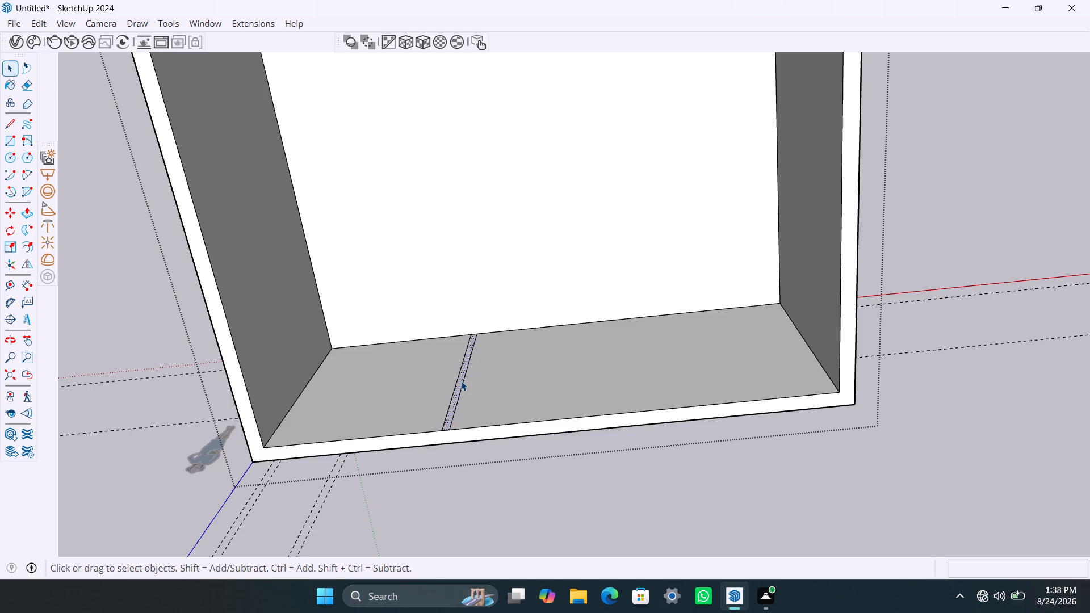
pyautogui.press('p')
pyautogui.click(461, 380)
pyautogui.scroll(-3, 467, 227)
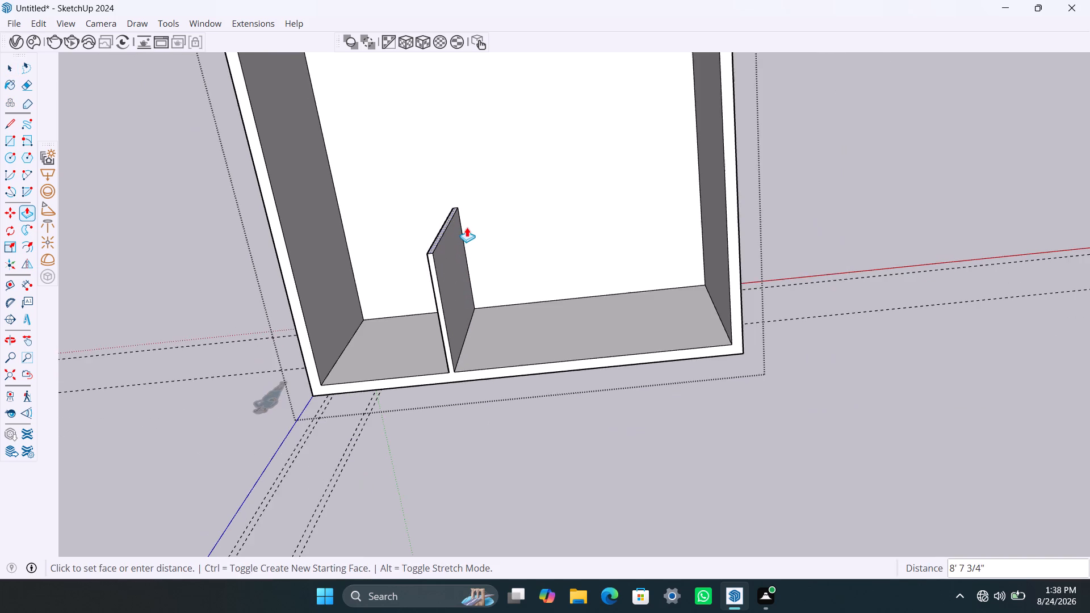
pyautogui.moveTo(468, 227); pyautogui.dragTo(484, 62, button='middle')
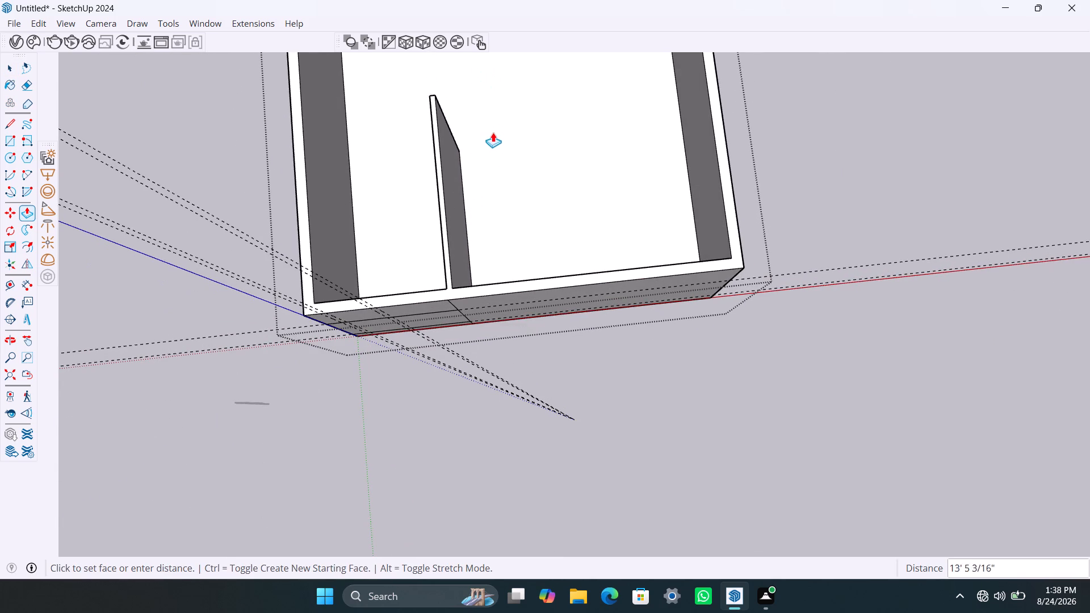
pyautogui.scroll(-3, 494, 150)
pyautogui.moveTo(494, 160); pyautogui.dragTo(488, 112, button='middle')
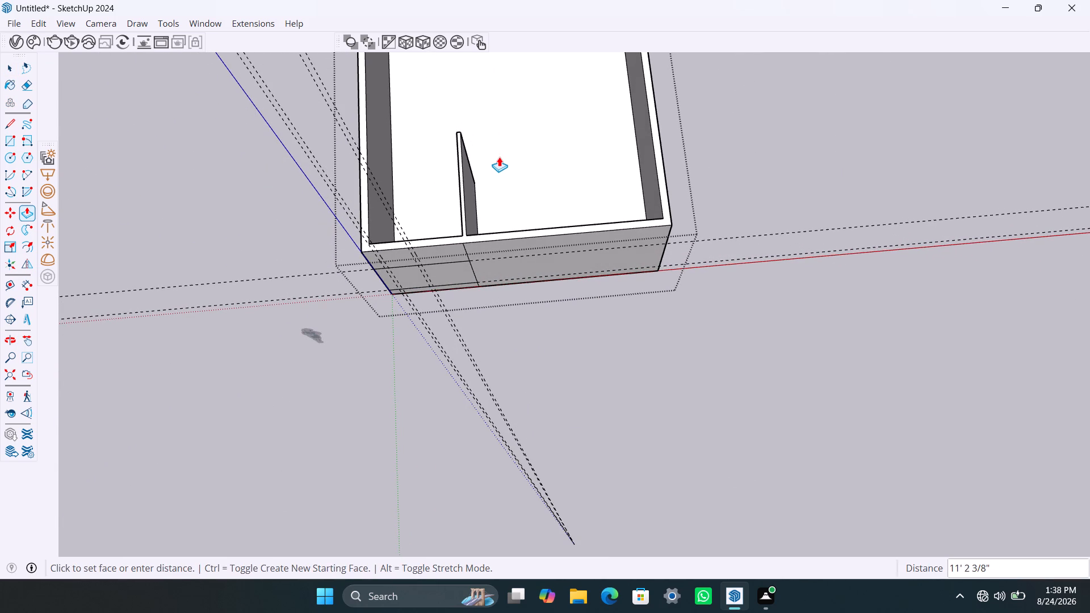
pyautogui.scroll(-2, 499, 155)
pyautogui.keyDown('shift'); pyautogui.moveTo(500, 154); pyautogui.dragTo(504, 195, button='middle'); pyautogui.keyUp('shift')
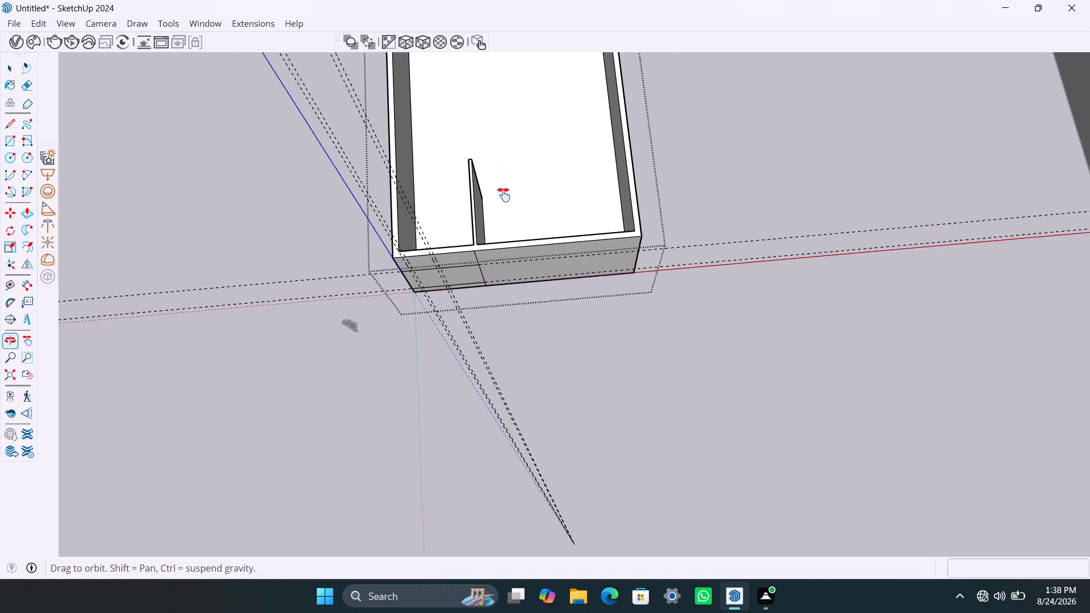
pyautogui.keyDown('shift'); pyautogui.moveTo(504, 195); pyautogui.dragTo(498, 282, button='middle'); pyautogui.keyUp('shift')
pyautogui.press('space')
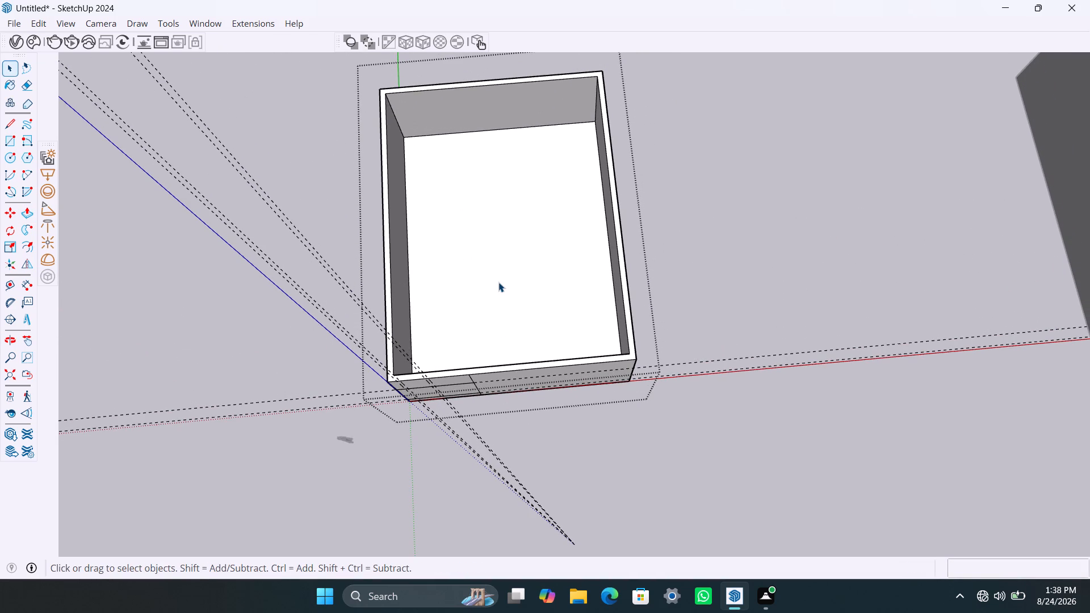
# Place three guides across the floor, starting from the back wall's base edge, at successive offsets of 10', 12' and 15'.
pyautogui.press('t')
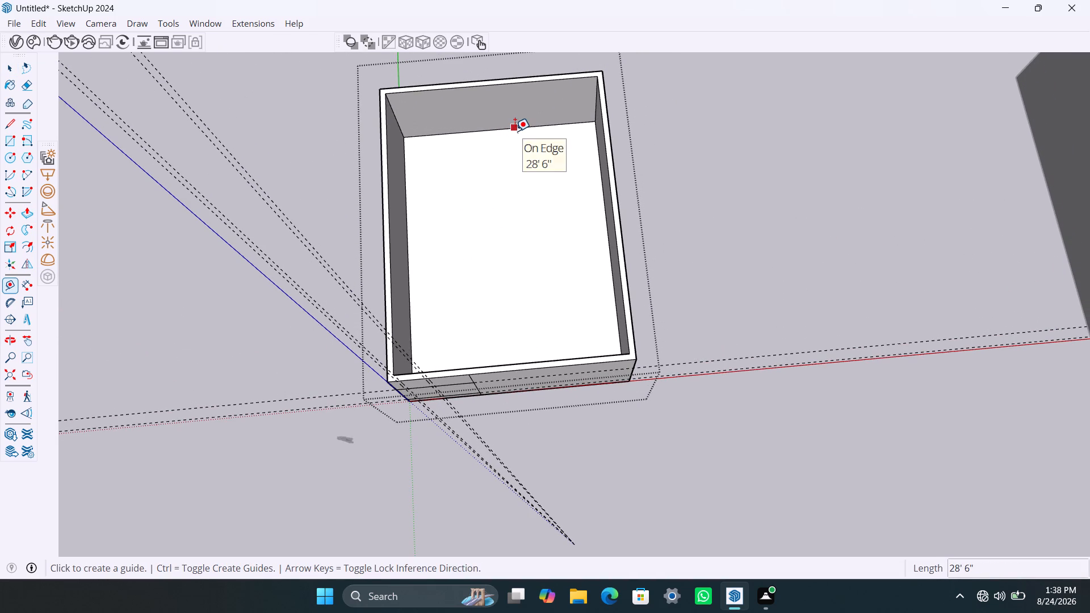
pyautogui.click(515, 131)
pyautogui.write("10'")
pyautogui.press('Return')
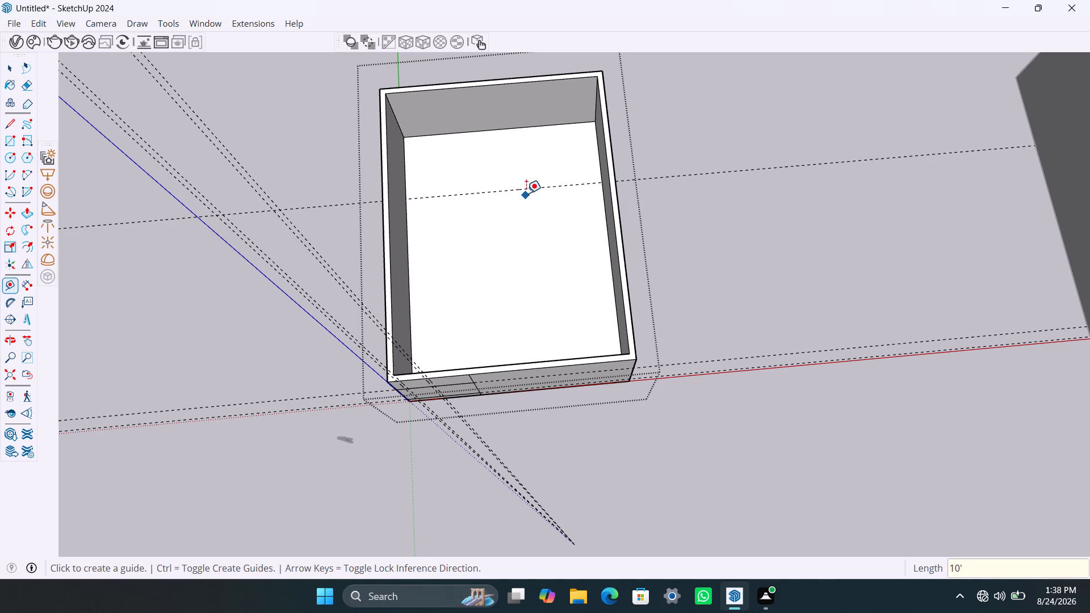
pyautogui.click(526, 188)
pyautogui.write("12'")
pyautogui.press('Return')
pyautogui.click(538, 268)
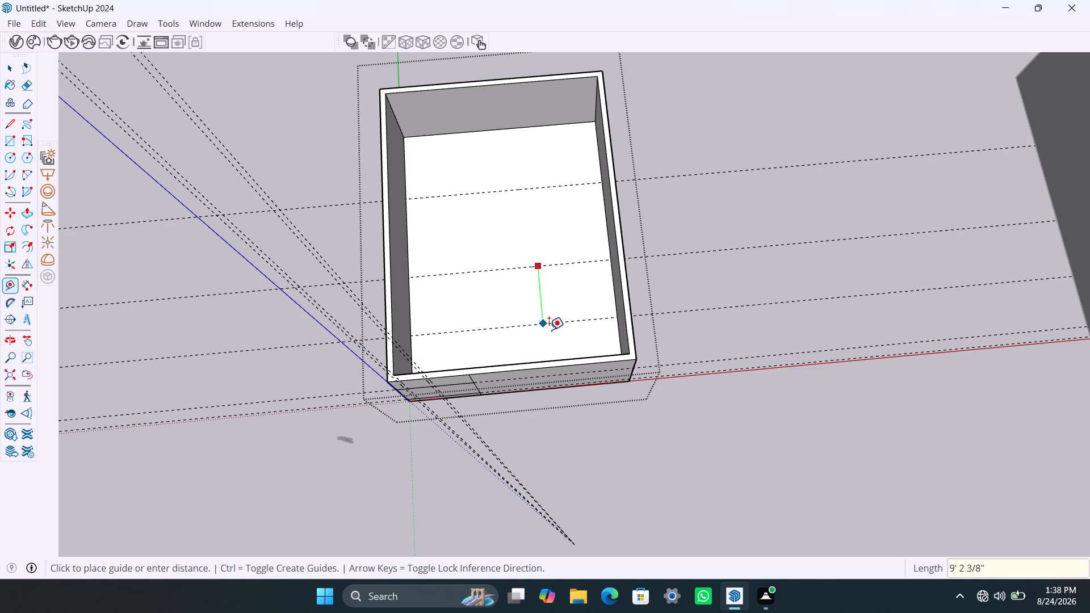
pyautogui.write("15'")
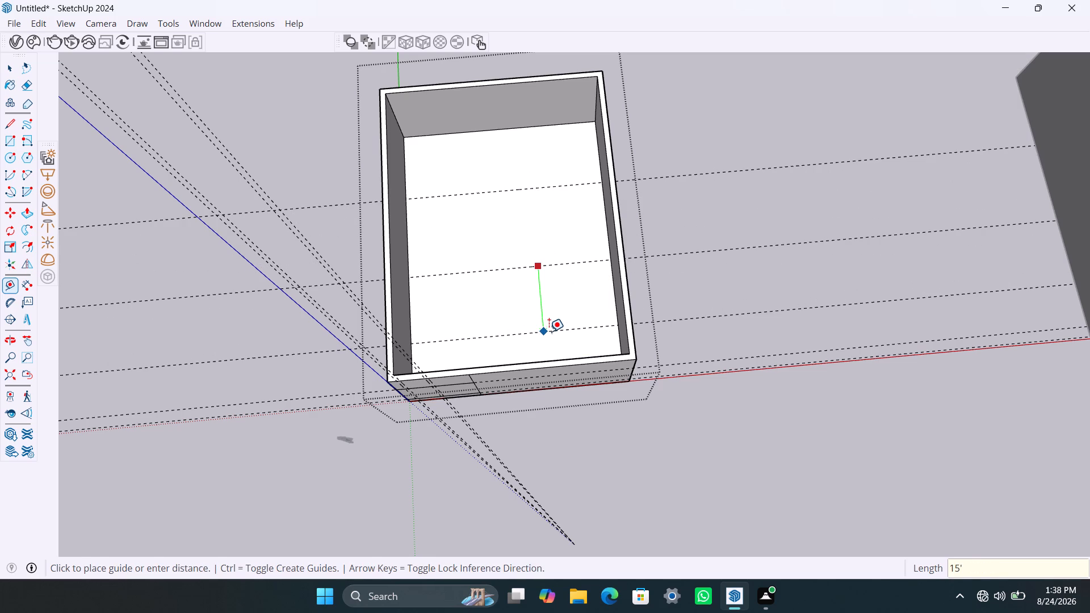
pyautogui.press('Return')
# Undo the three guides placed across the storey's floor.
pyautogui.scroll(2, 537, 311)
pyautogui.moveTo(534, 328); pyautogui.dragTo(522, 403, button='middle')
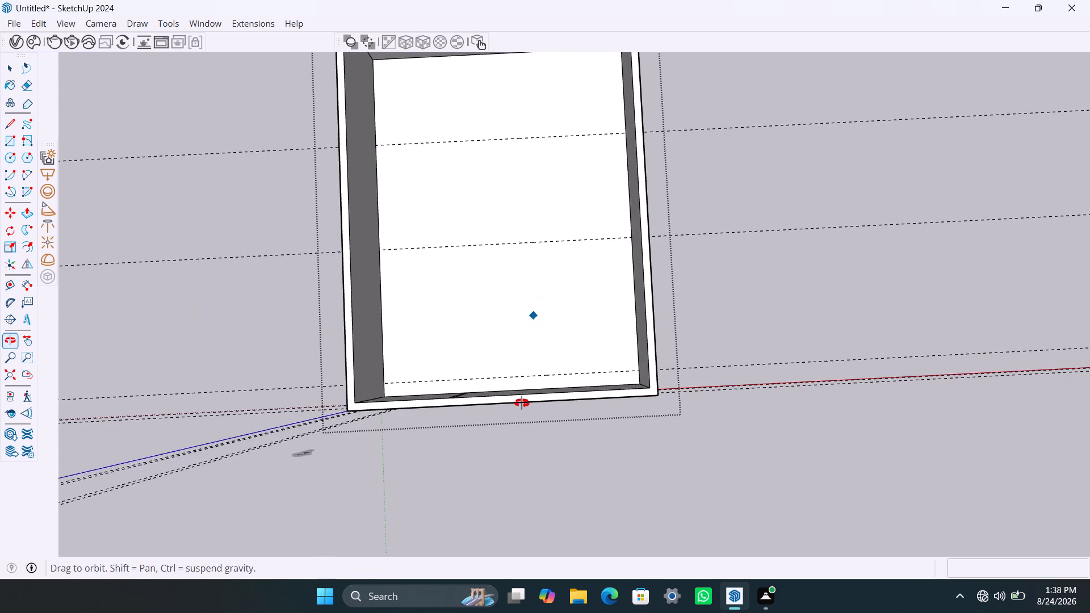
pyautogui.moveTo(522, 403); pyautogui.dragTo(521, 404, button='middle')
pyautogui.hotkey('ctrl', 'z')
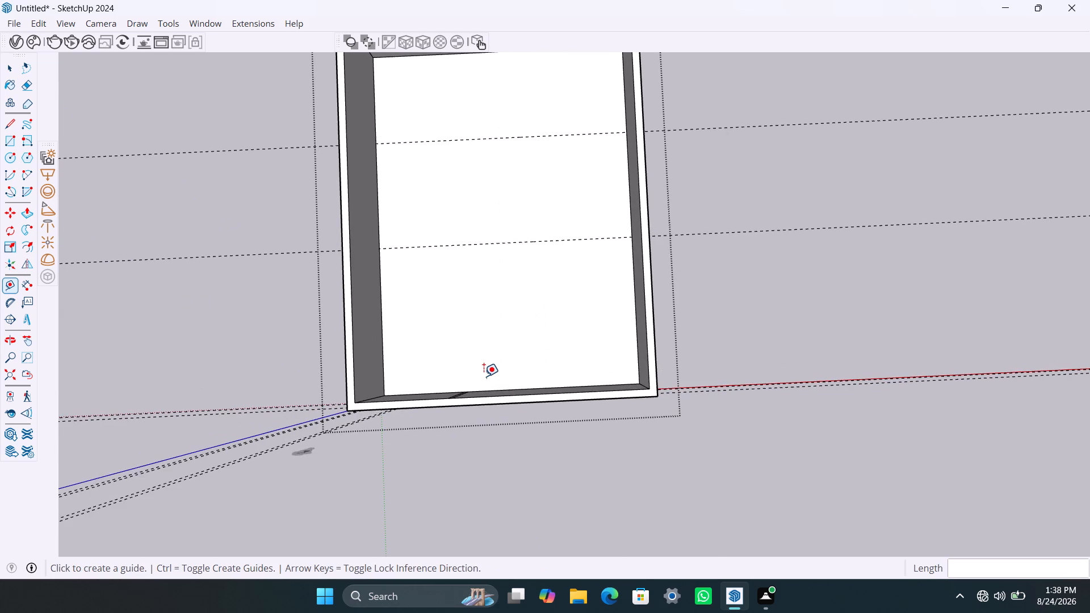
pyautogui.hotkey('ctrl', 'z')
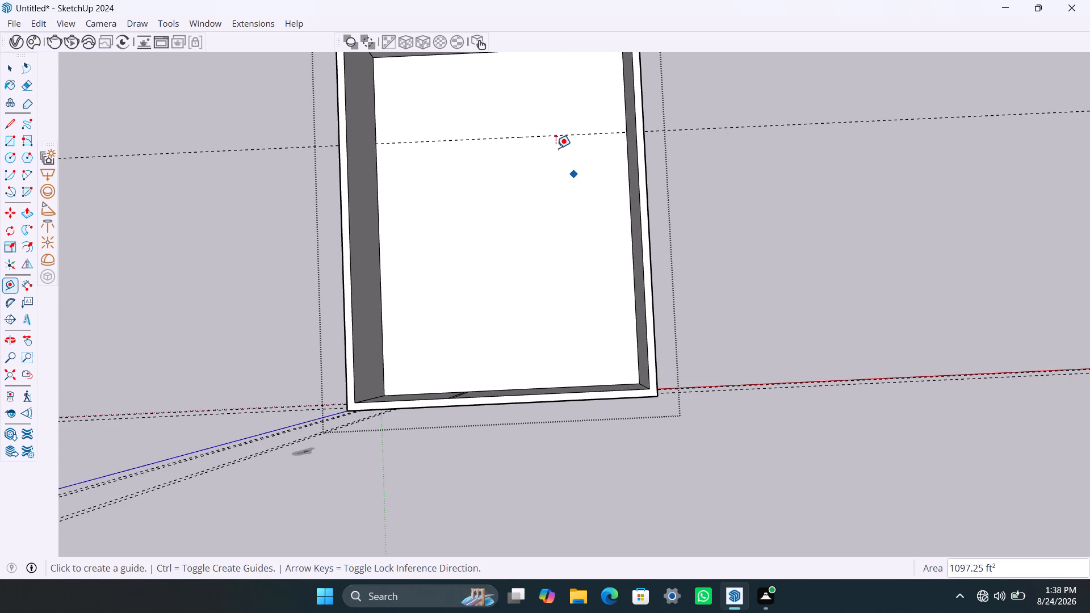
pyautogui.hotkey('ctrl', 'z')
# Place two guides across the floor, one 12.5' from the back wall's base edge and one 12.5' further forward.
pyautogui.scroll(-3, 489, 125)
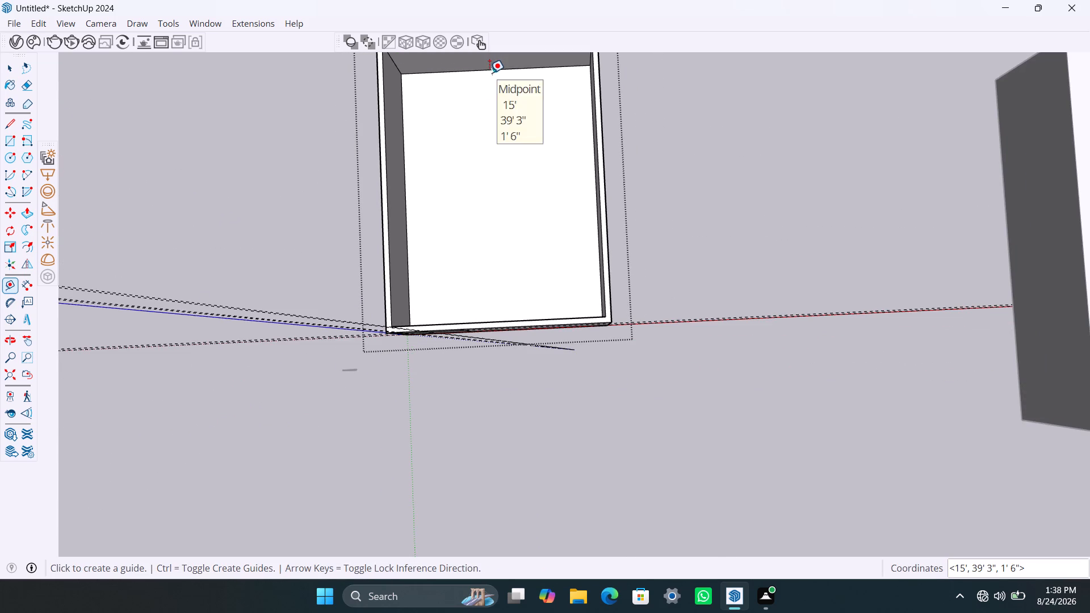
pyautogui.click(489, 73)
pyautogui.write('12')
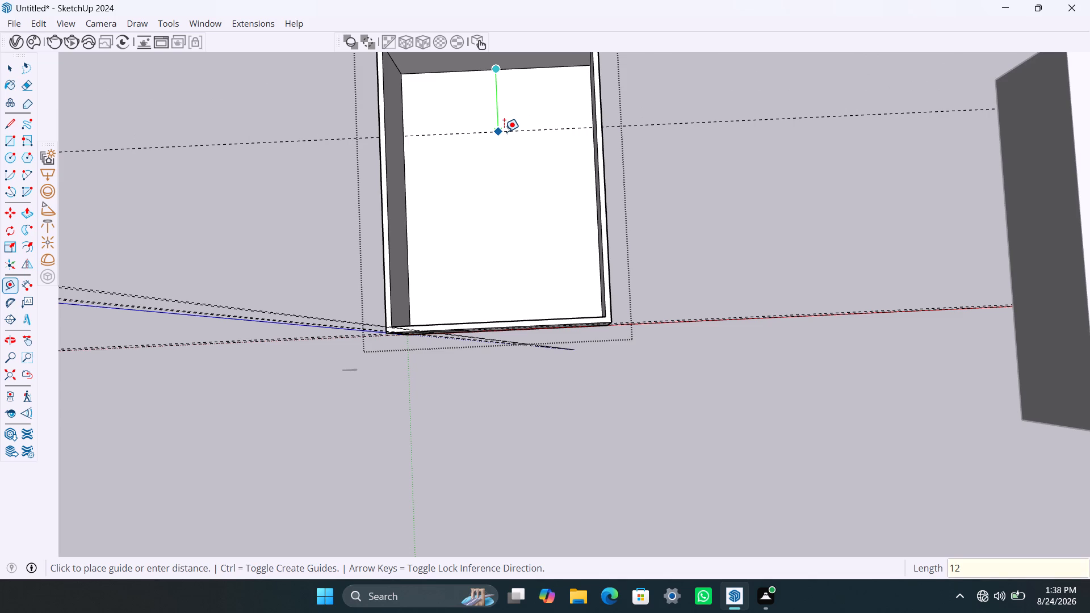
pyautogui.write("'5")
pyautogui.press('BackSpace')
pyautogui.press('BackSpace')
pyautogui.write('.5"')
pyautogui.press('BackSpace')
pyautogui.press("'")
pyautogui.press('Return')
pyautogui.click(510, 153)
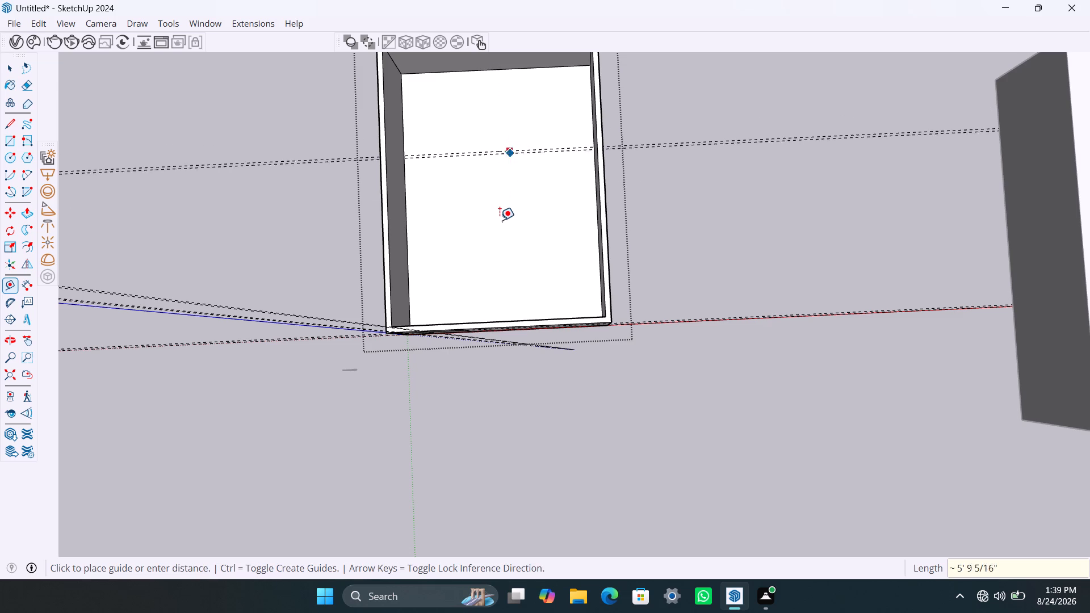
pyautogui.write('12')
pyautogui.write(".5'")
pyautogui.press('Return')
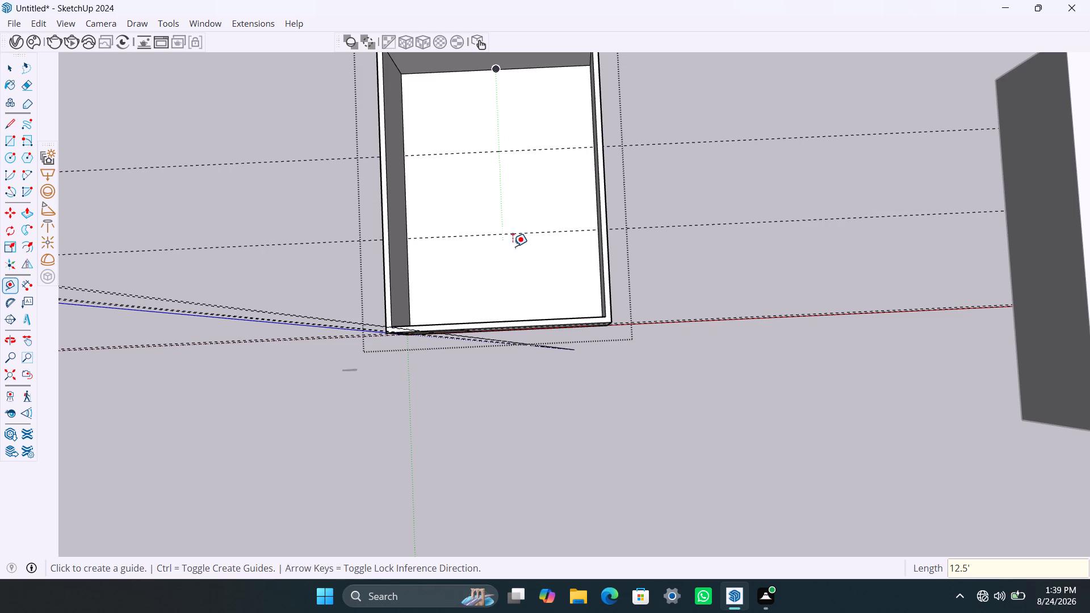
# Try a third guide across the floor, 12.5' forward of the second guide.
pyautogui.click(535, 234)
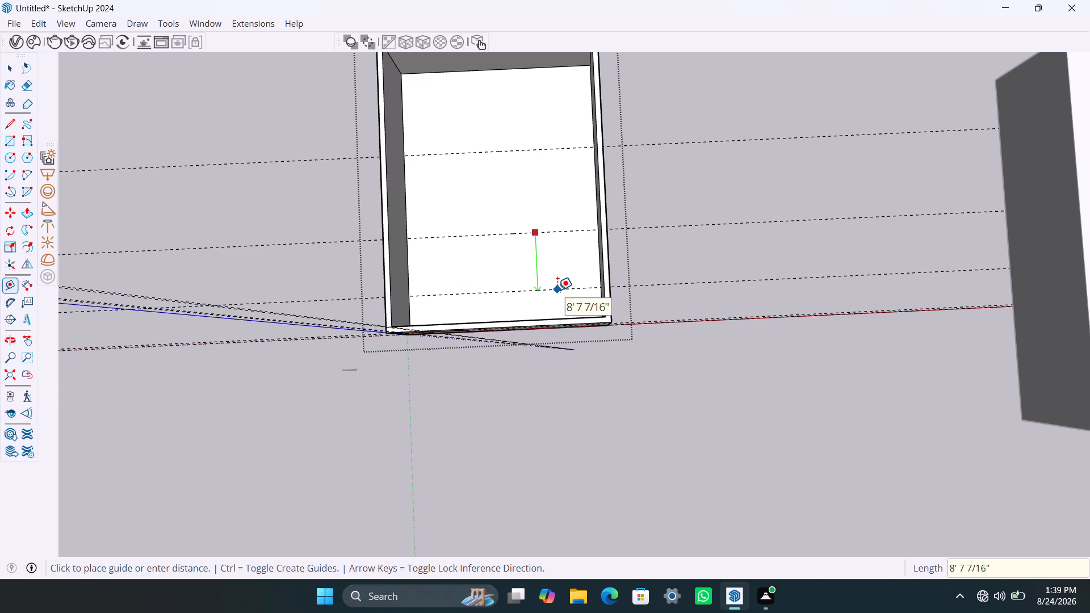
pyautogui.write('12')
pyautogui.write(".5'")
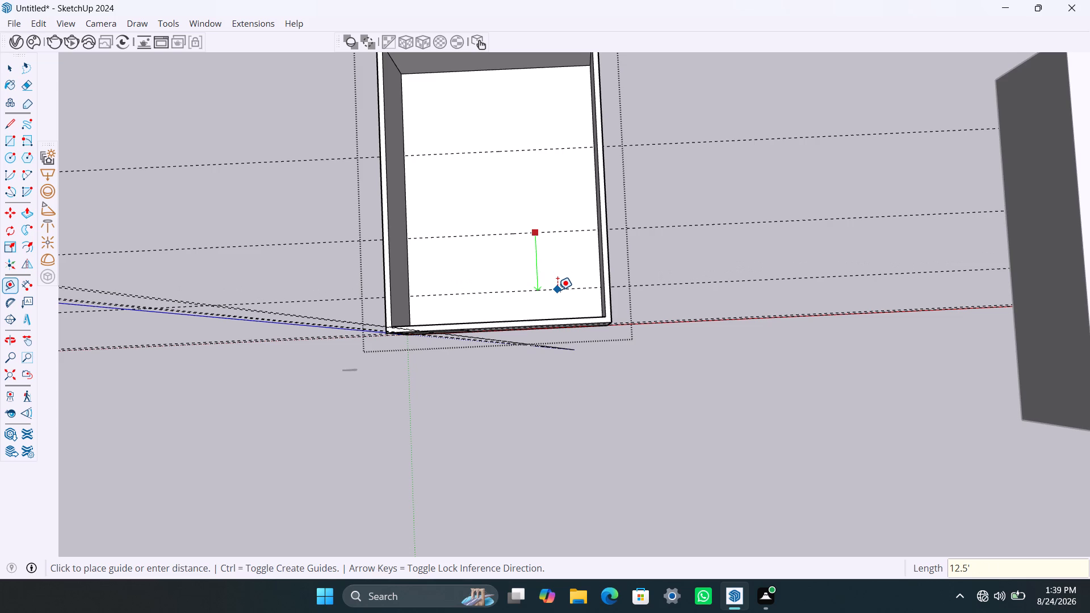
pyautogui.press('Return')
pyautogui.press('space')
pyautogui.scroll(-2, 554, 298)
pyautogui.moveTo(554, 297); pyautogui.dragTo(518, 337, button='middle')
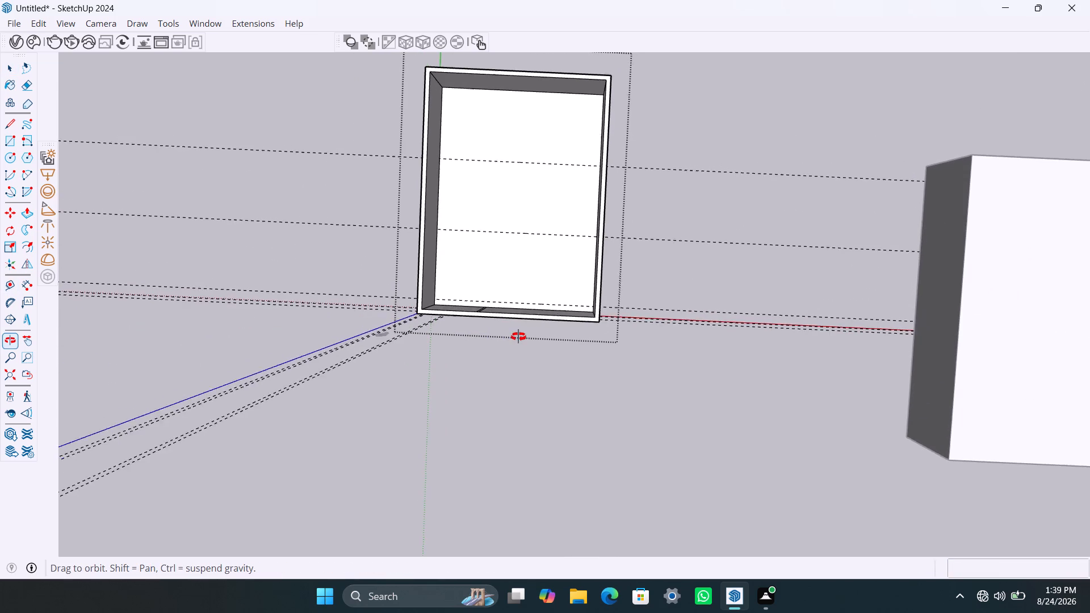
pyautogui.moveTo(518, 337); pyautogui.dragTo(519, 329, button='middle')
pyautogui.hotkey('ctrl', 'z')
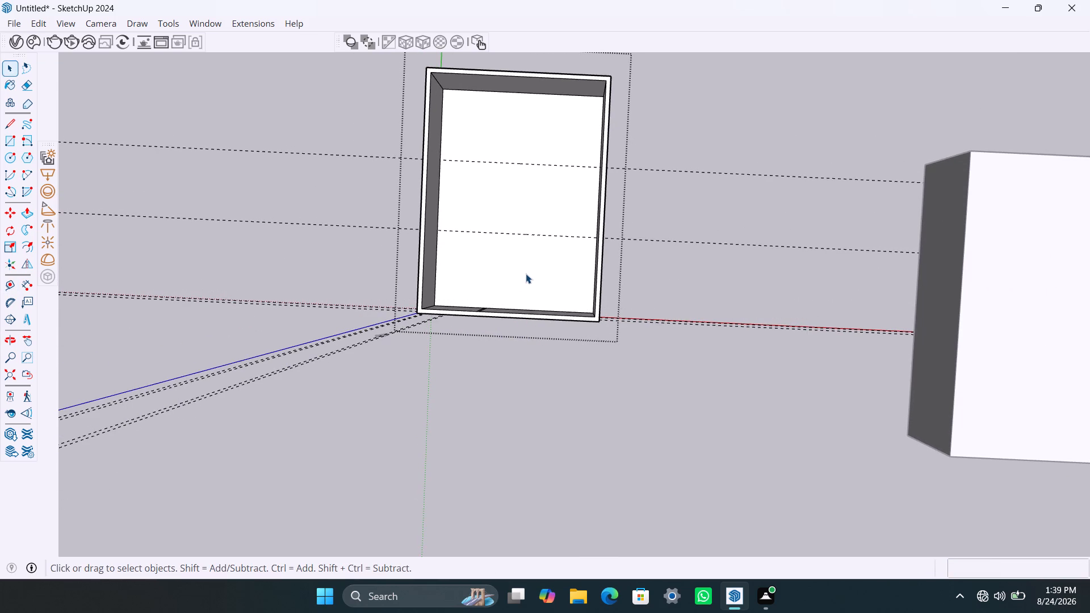
# Place a lengthwise guide on the floor, about 9' 2 11/16" from the left side wall's base edge.
pyautogui.scroll(-2, 526, 274)
pyautogui.moveTo(525, 278); pyautogui.dragTo(587, 201, button='middle')
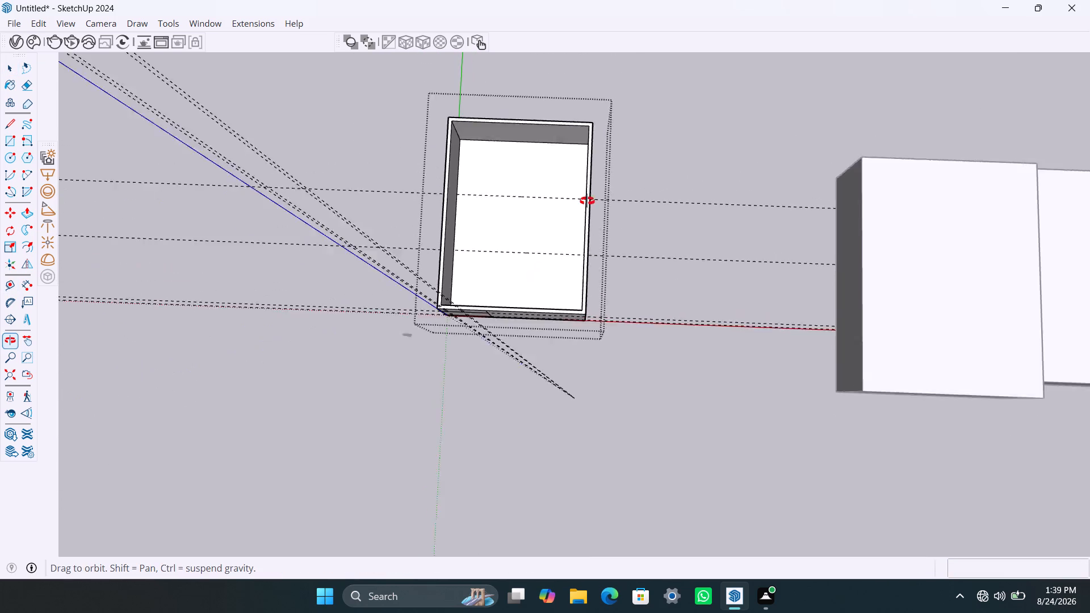
pyautogui.moveTo(587, 201); pyautogui.dragTo(664, 130, button='middle')
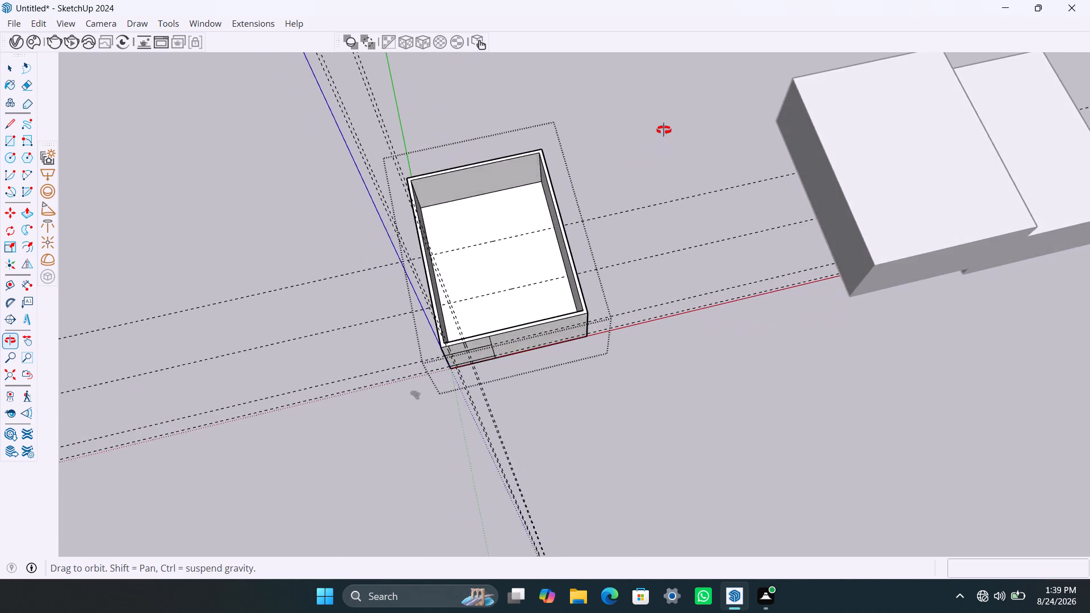
pyautogui.moveTo(664, 130); pyautogui.dragTo(660, 118, button='middle')
pyautogui.scroll(1, 473, 296)
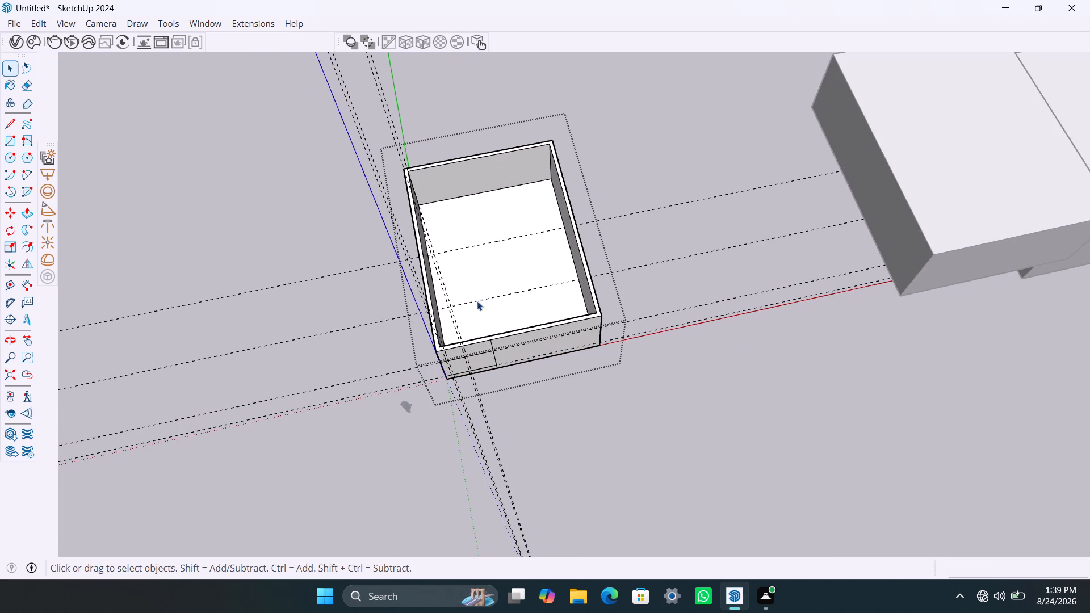
pyautogui.keyDown('shift'); pyautogui.moveTo(494, 300); pyautogui.dragTo(424, 328, button='middle'); pyautogui.keyUp('shift')
pyautogui.scroll(2, 443, 328)
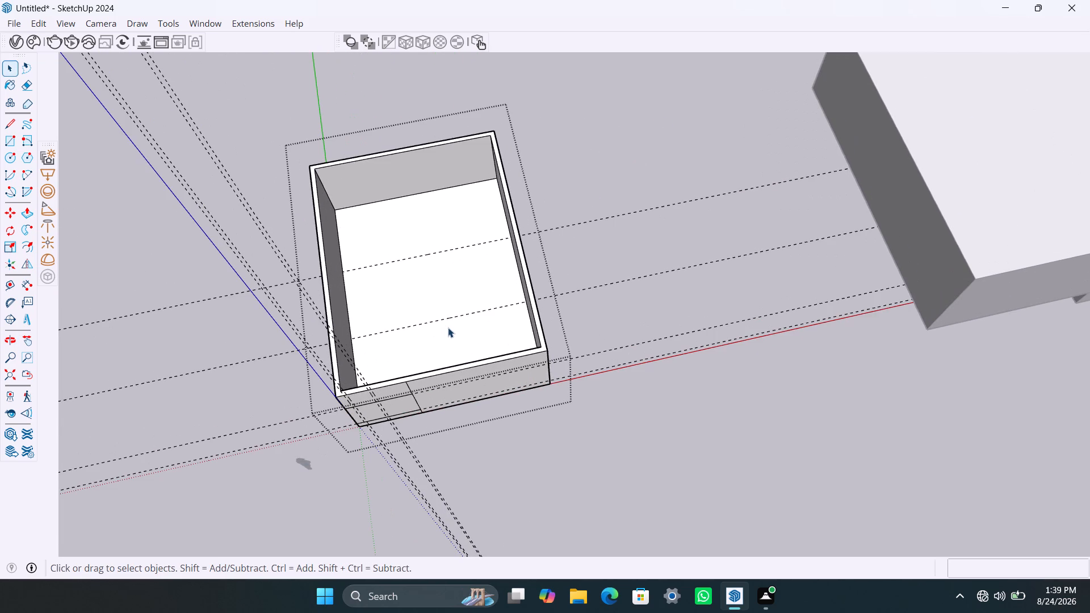
pyautogui.moveTo(470, 322); pyautogui.dragTo(429, 309, button='middle')
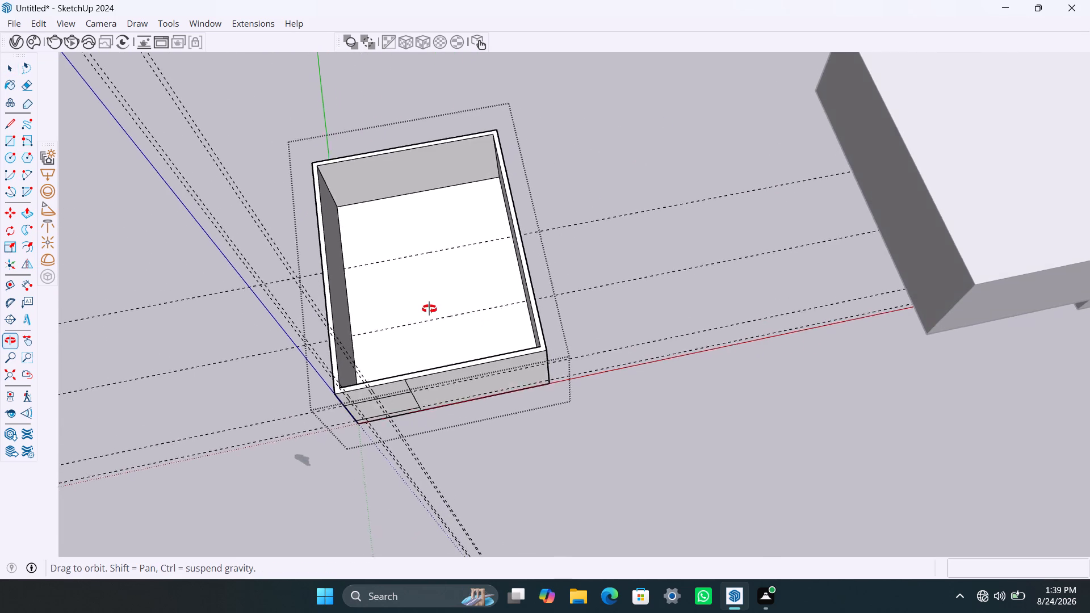
pyautogui.moveTo(429, 309); pyautogui.dragTo(449, 313, button='middle')
pyautogui.scroll(2, 437, 314)
pyautogui.moveTo(441, 330); pyautogui.dragTo(450, 363, button='middle')
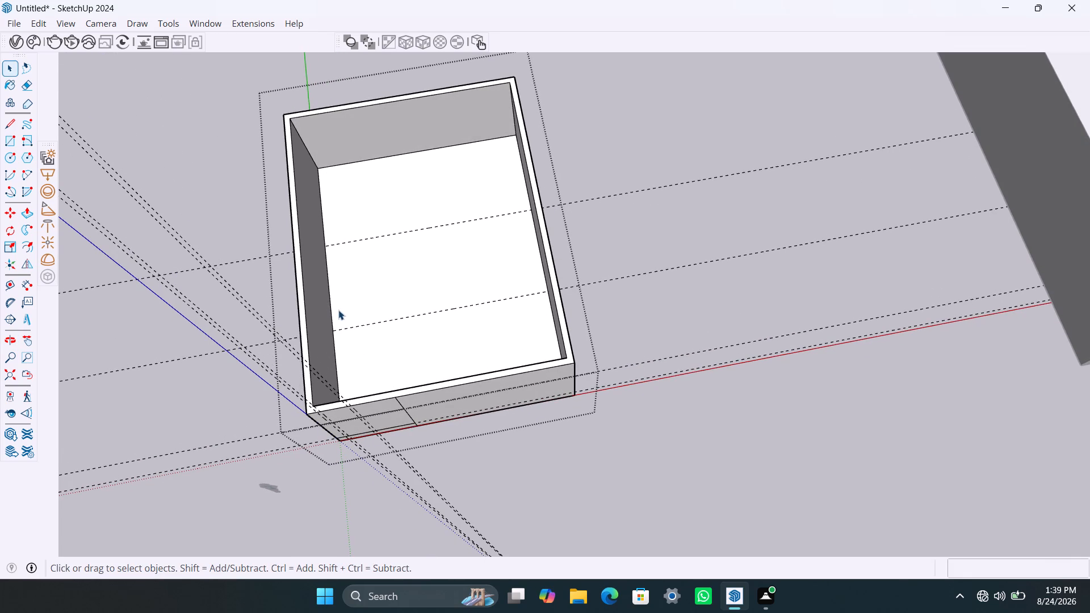
pyautogui.press('t')
pyautogui.click(327, 295)
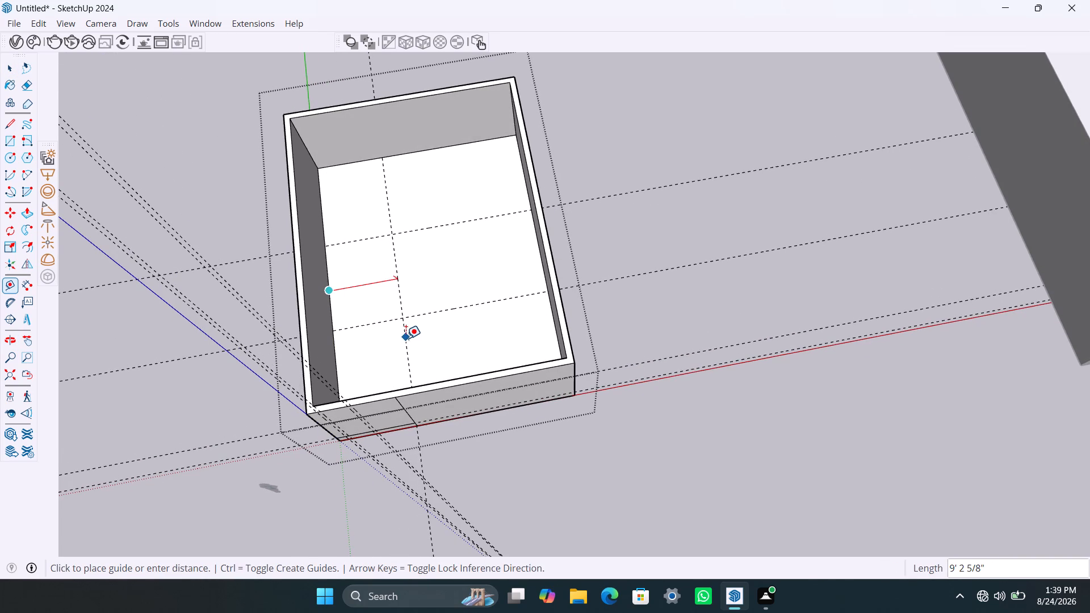
pyautogui.click(406, 337)
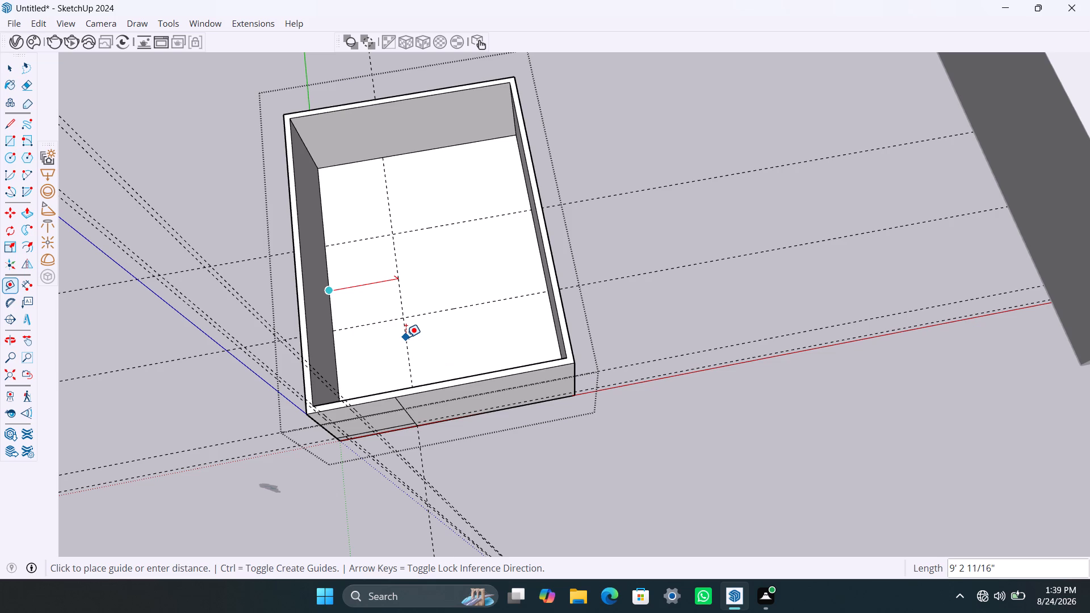
pyautogui.press('space')
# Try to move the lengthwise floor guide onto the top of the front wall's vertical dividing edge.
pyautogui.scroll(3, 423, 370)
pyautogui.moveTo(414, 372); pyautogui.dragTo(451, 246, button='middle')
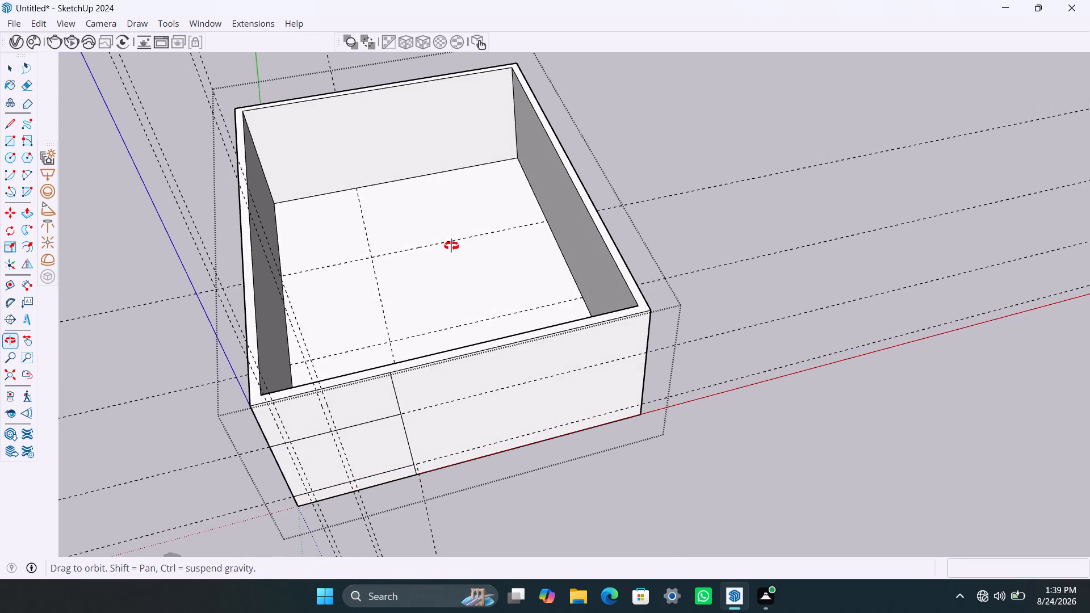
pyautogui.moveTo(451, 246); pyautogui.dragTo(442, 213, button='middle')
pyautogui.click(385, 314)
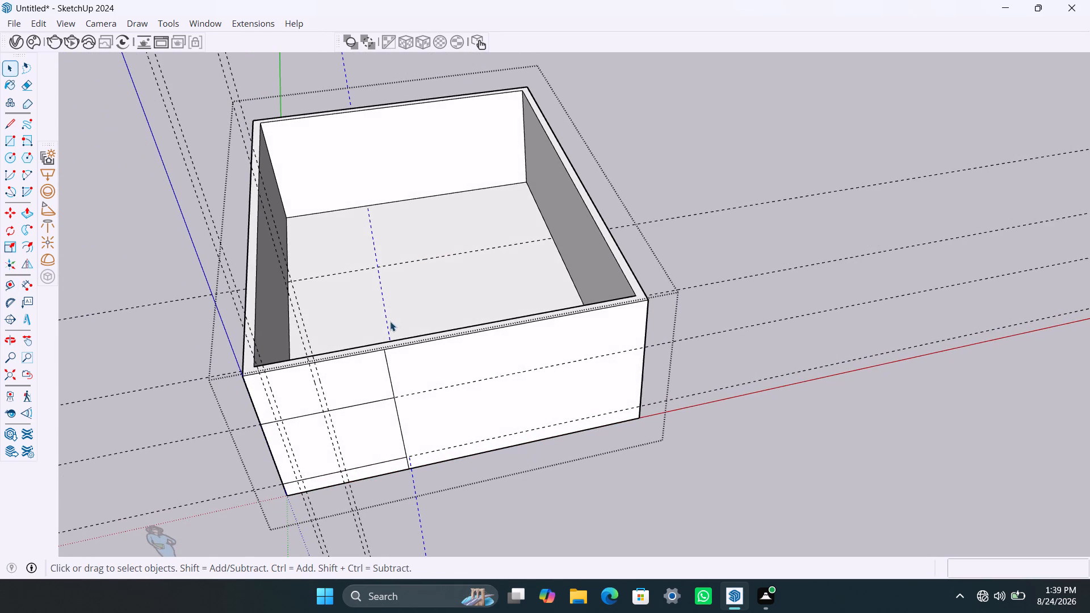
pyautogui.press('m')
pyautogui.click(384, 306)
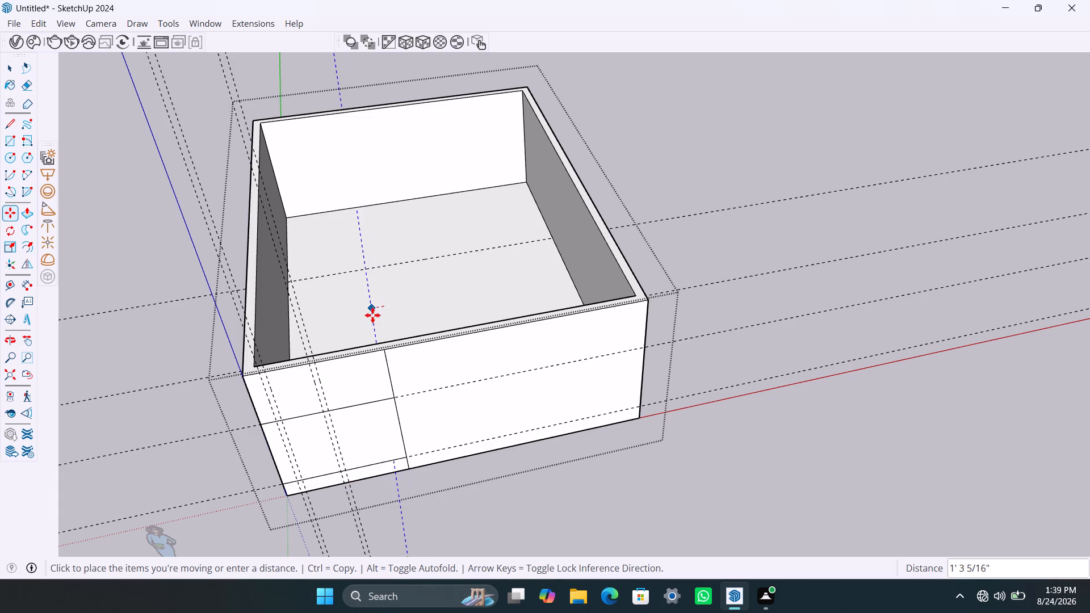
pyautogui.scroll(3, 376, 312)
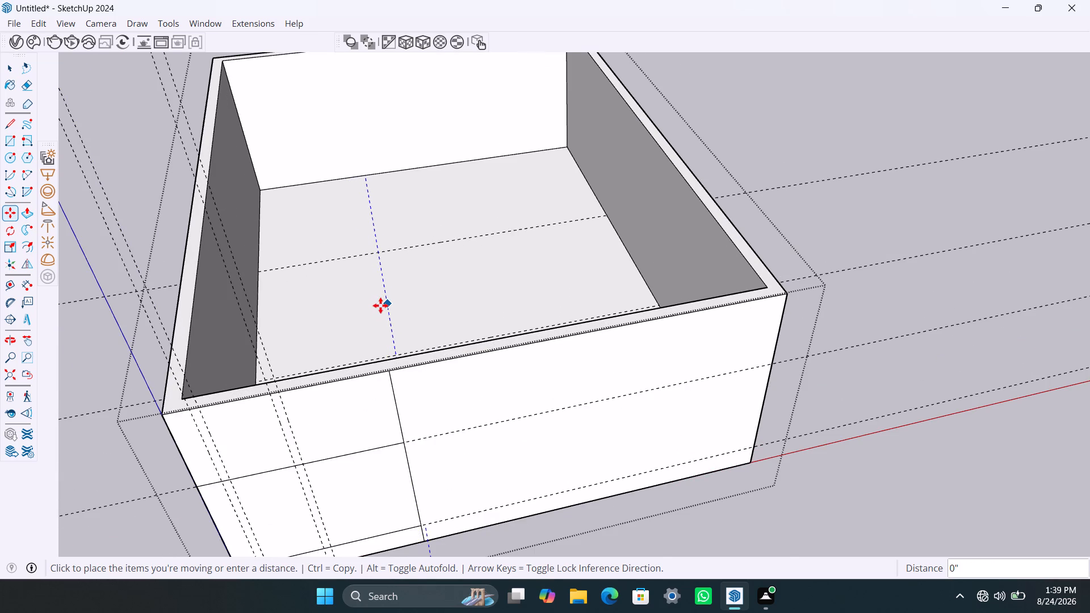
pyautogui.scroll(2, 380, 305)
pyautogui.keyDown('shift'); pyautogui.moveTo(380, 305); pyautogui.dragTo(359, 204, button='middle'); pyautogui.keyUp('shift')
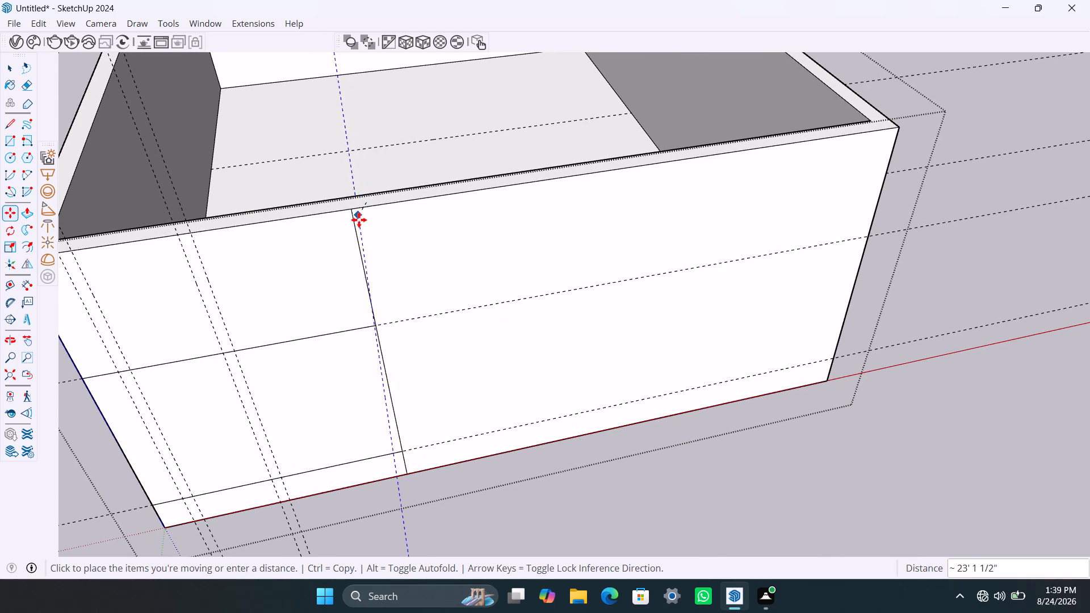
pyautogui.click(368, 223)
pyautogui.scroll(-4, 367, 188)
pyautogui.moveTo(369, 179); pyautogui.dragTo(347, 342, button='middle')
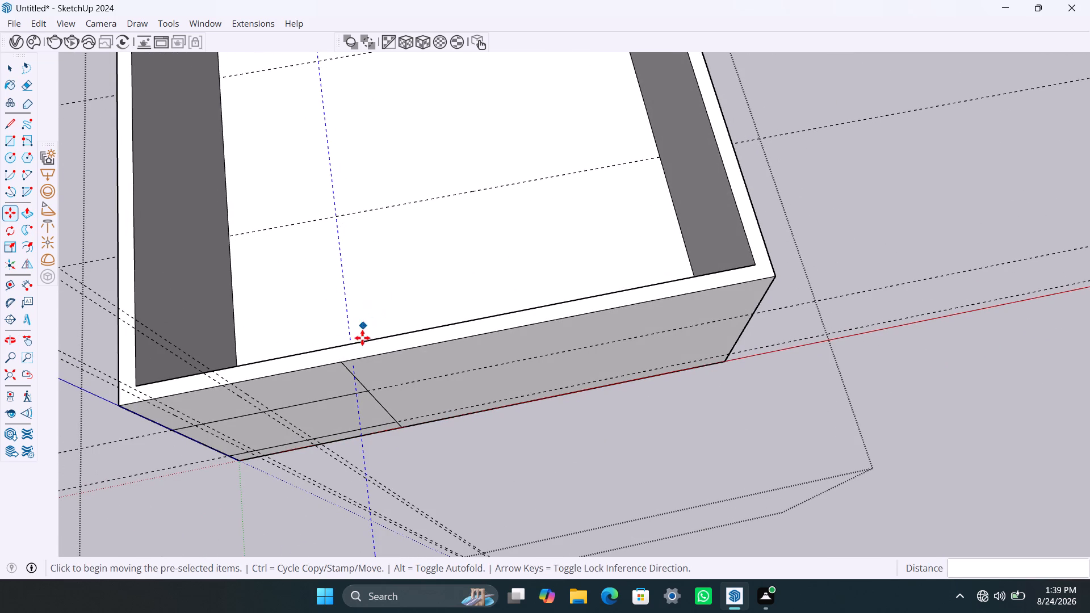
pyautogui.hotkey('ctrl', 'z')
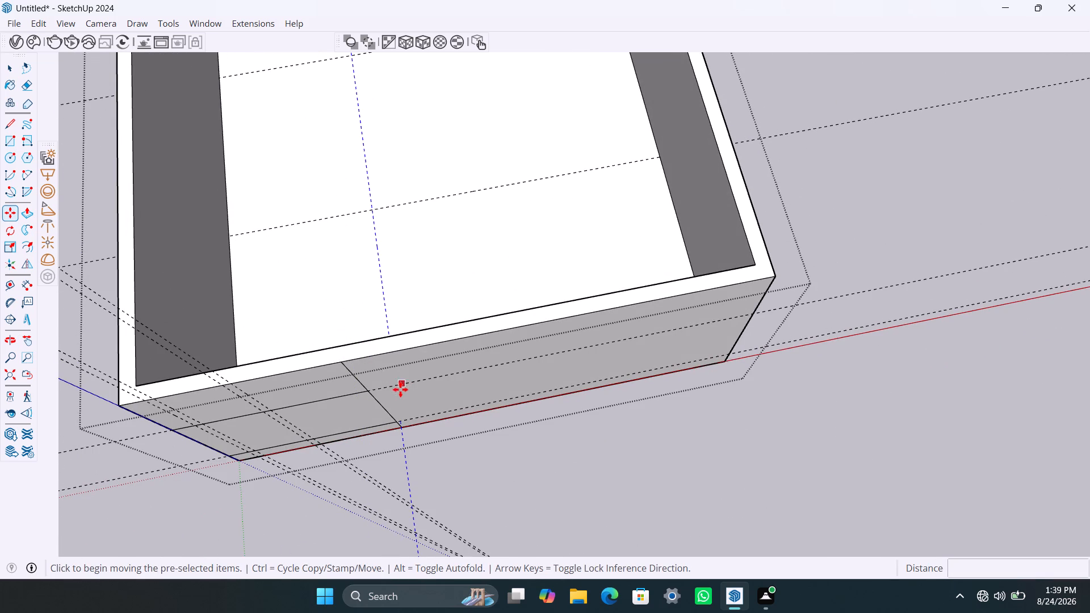
# Nudge the lengthwise floor guide slightly sideways toward the left side wall, starting from the front wall's inner top edge.
pyautogui.click(389, 336)
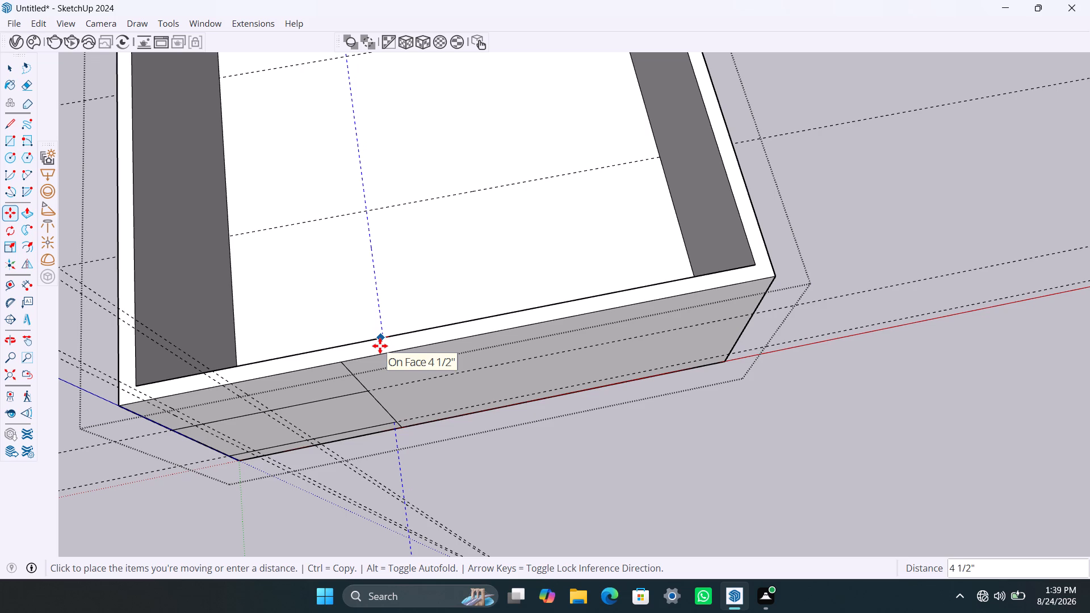
pyautogui.click(383, 343)
pyautogui.press('space')
# Examine the layout of the crossing guides on the hollow storey's floor from several angles.
pyautogui.scroll(-3, 404, 318)
pyautogui.moveTo(403, 327); pyautogui.dragTo(395, 317, button='middle')
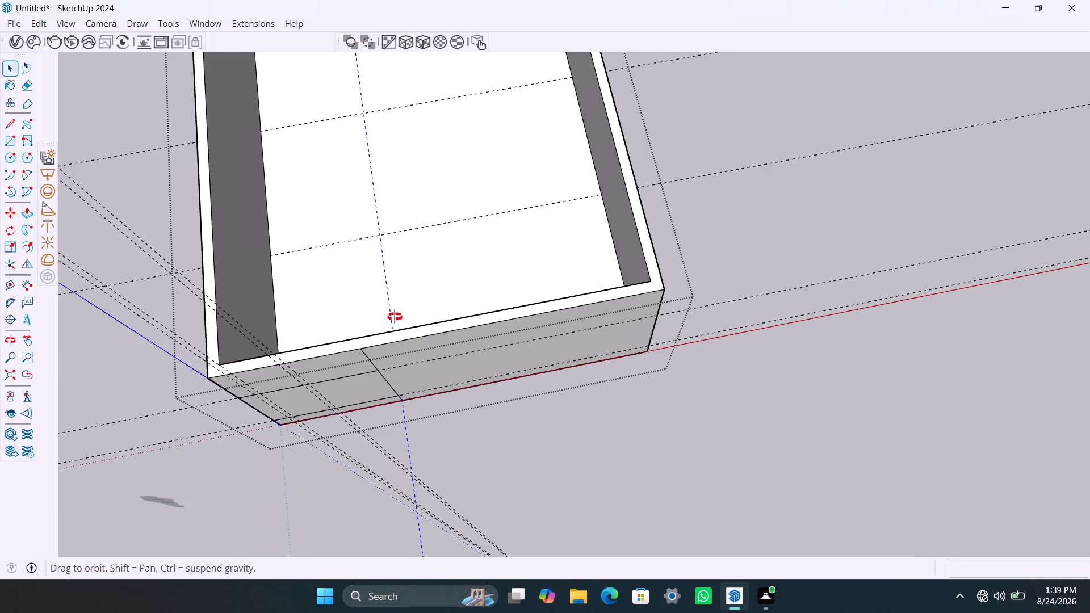
pyautogui.moveTo(395, 317); pyautogui.dragTo(429, 209, button='middle')
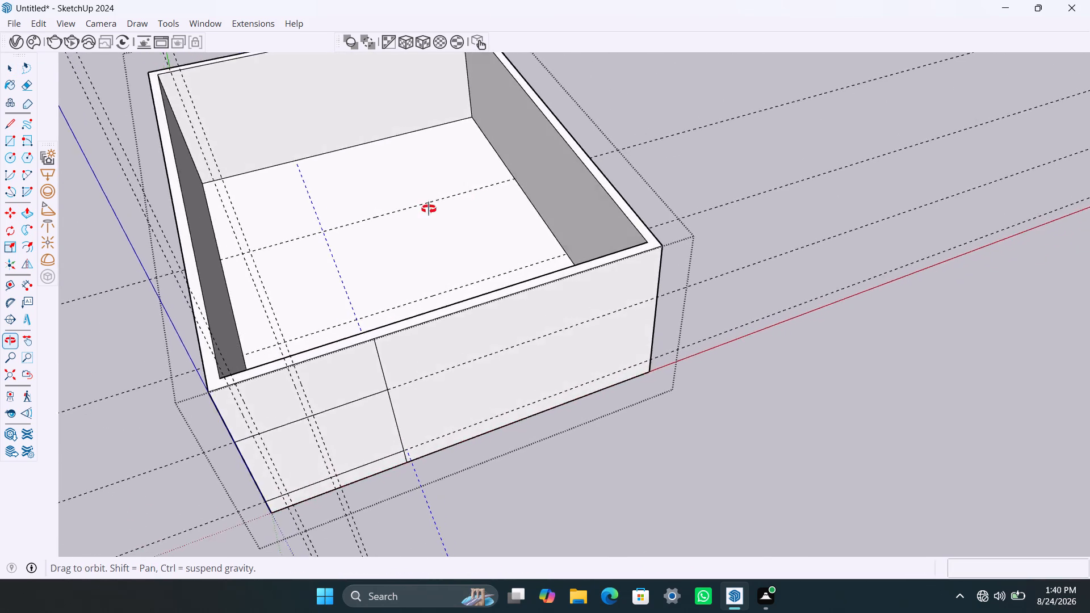
pyautogui.moveTo(429, 209); pyautogui.dragTo(369, 271, button='middle')
pyautogui.scroll(-10, 418, 255)
pyautogui.moveTo(439, 247); pyautogui.dragTo(412, 310, button='middle')
pyautogui.scroll(3, 429, 199)
pyautogui.moveTo(454, 198); pyautogui.dragTo(445, 217, button='middle')
pyautogui.scroll(-3, 444, 217)
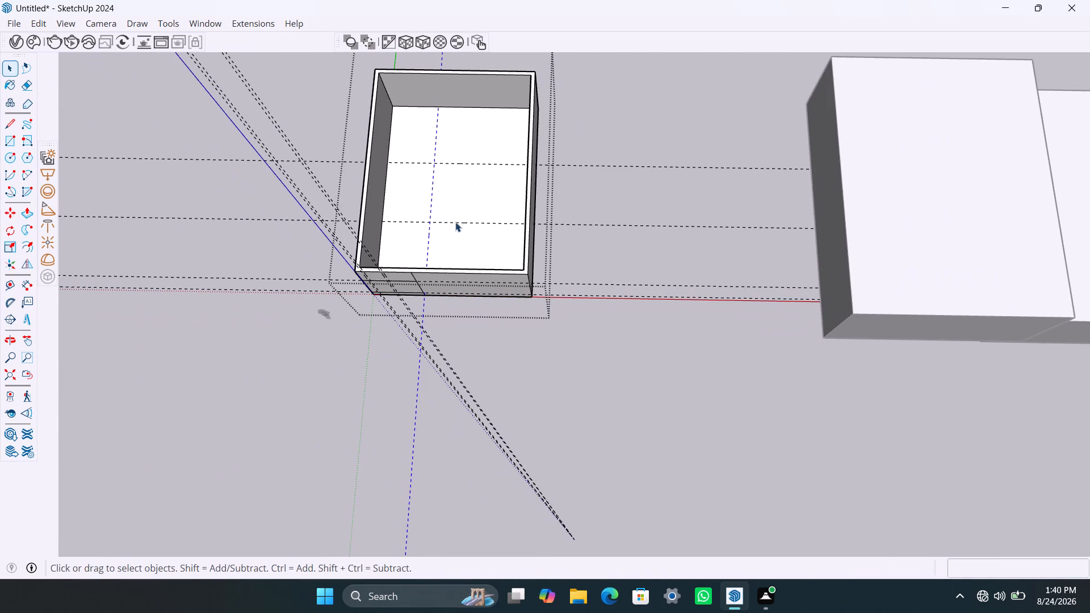
pyautogui.keyDown('shift'); pyautogui.moveTo(460, 225); pyautogui.dragTo(493, 318, button='middle'); pyautogui.keyUp('shift')
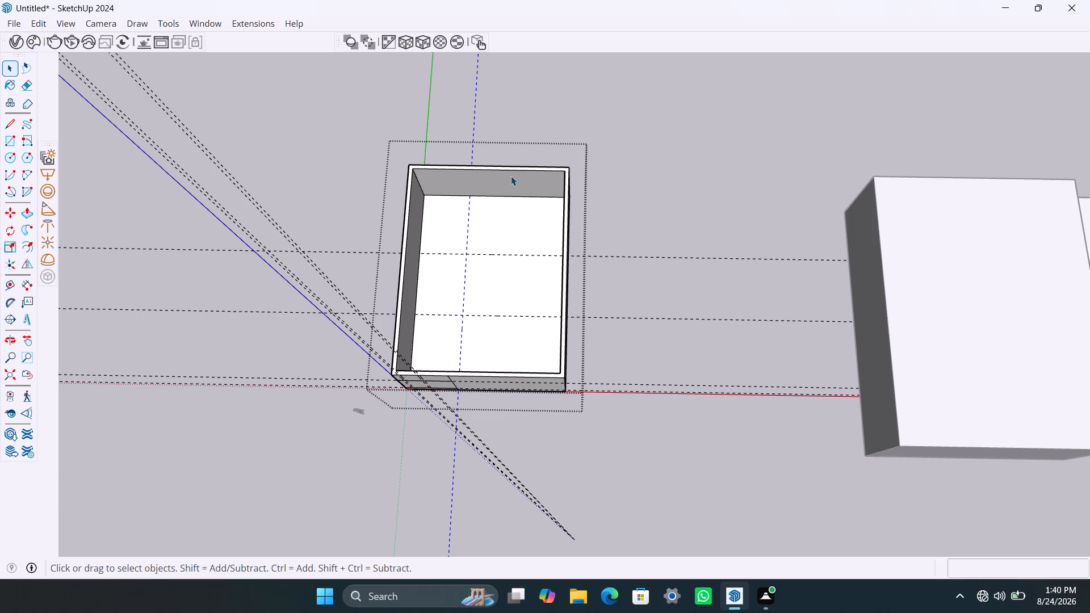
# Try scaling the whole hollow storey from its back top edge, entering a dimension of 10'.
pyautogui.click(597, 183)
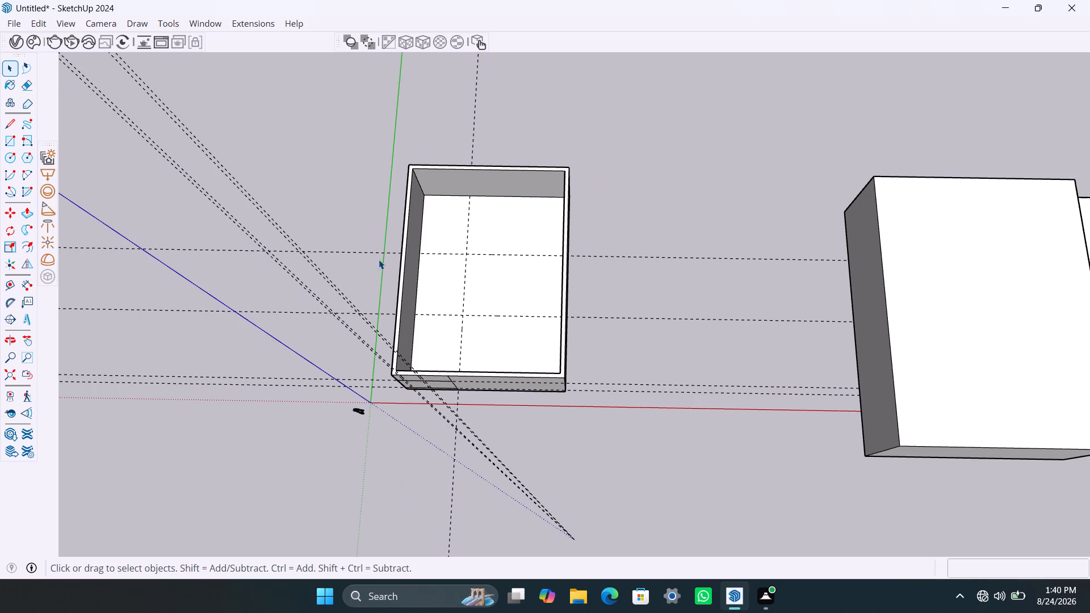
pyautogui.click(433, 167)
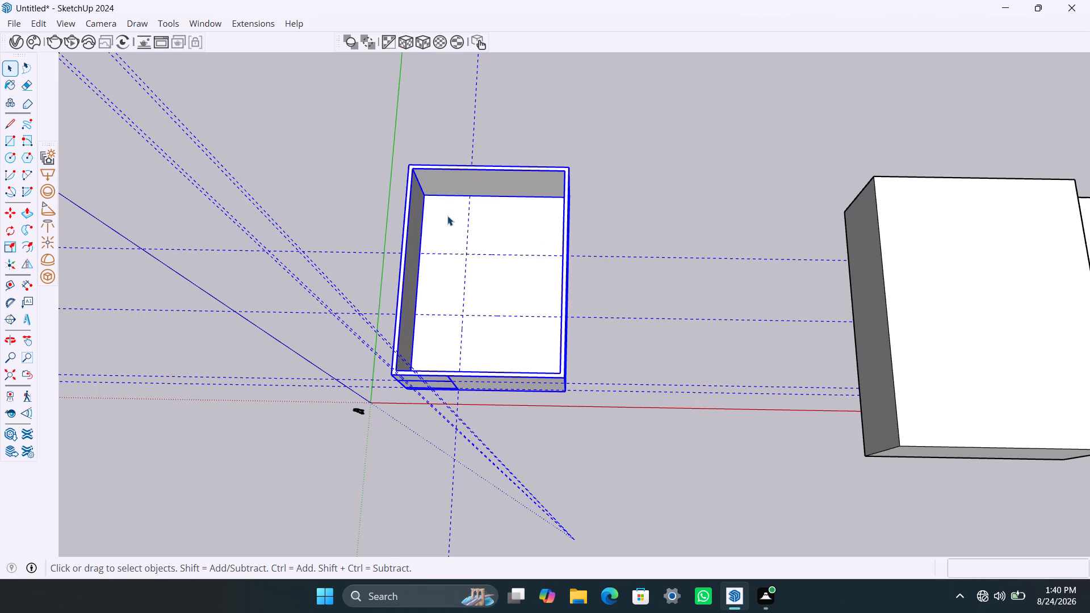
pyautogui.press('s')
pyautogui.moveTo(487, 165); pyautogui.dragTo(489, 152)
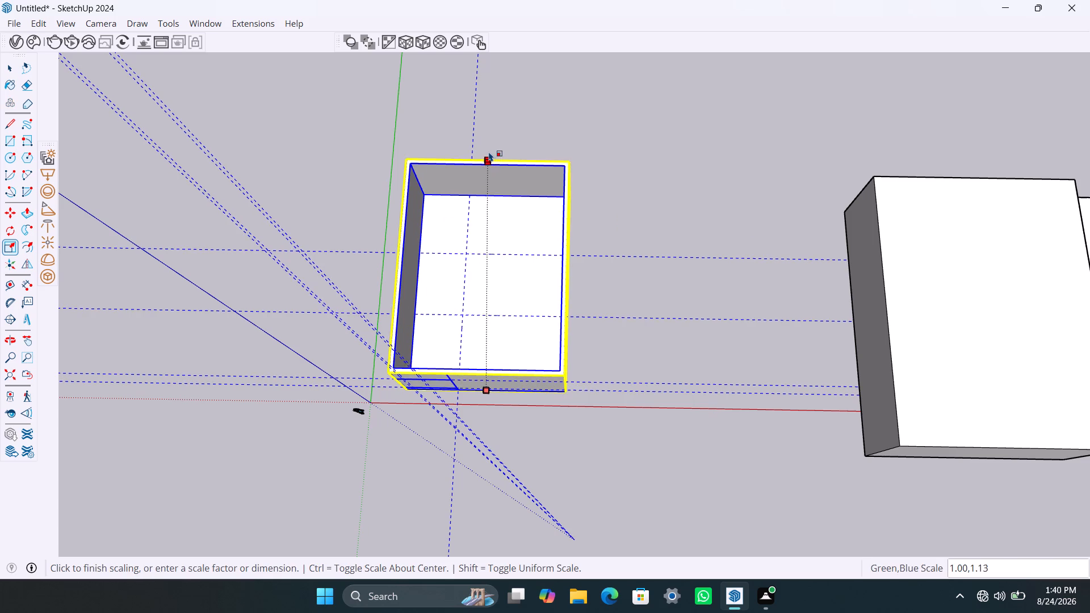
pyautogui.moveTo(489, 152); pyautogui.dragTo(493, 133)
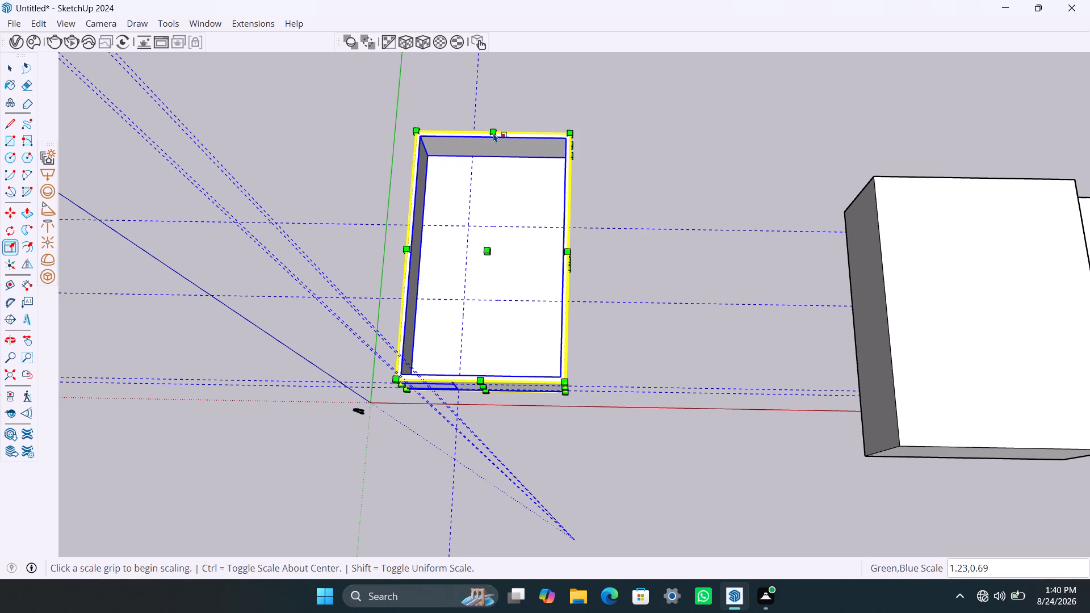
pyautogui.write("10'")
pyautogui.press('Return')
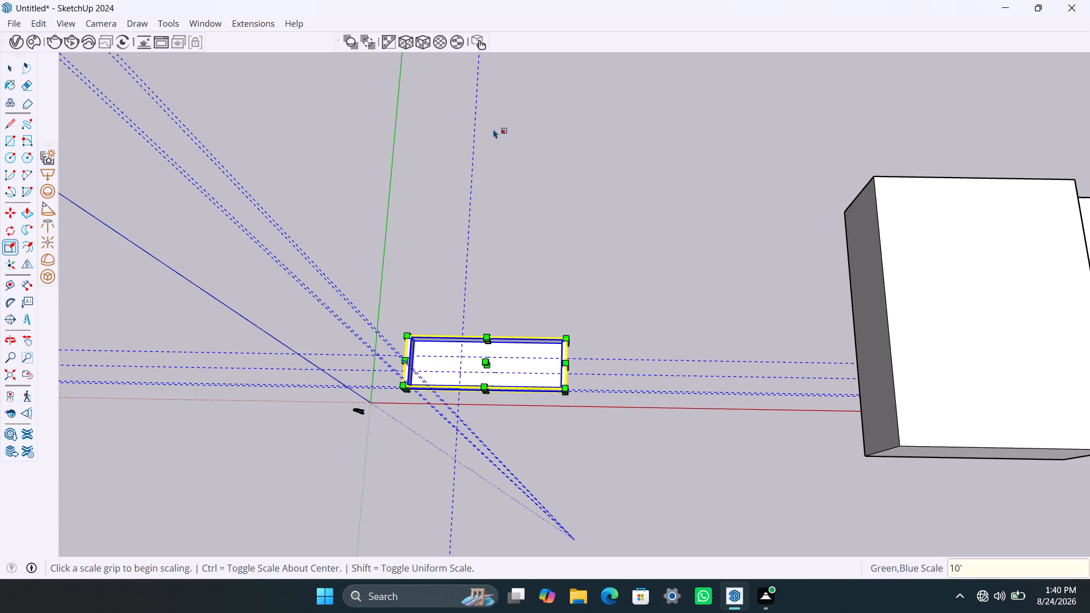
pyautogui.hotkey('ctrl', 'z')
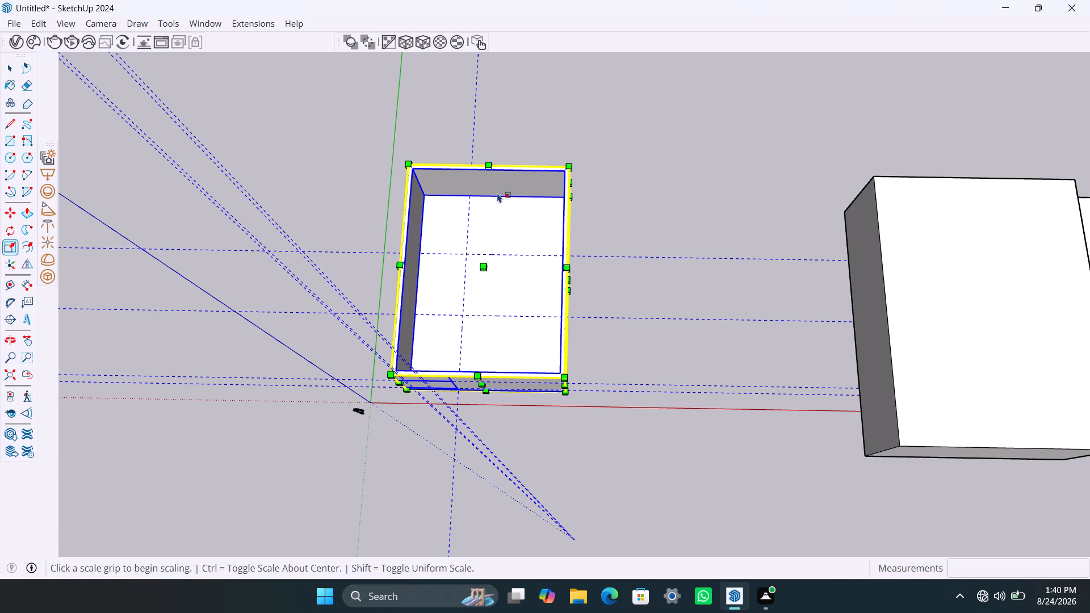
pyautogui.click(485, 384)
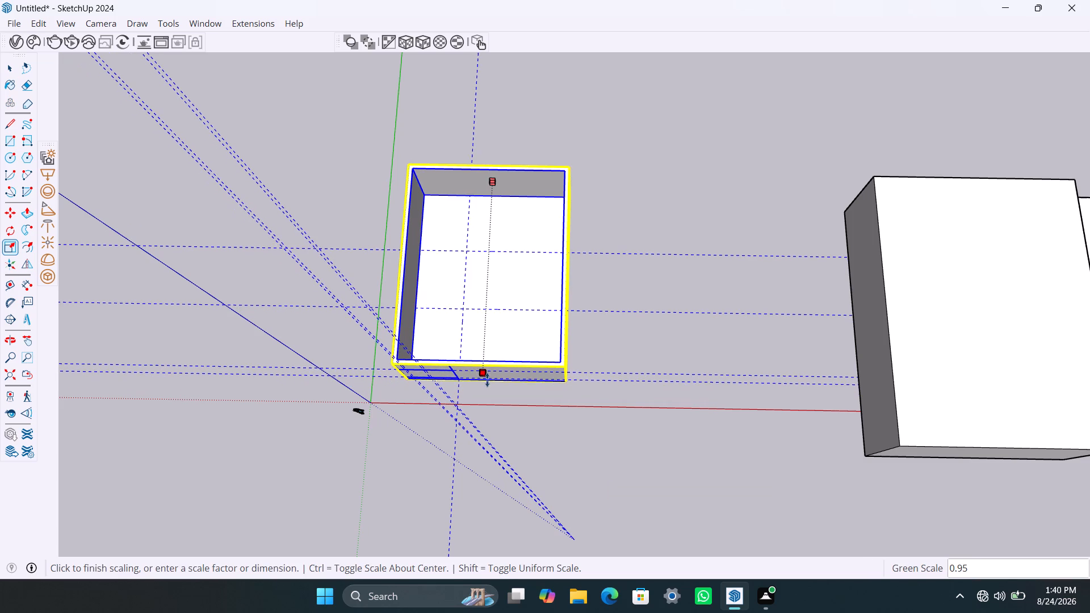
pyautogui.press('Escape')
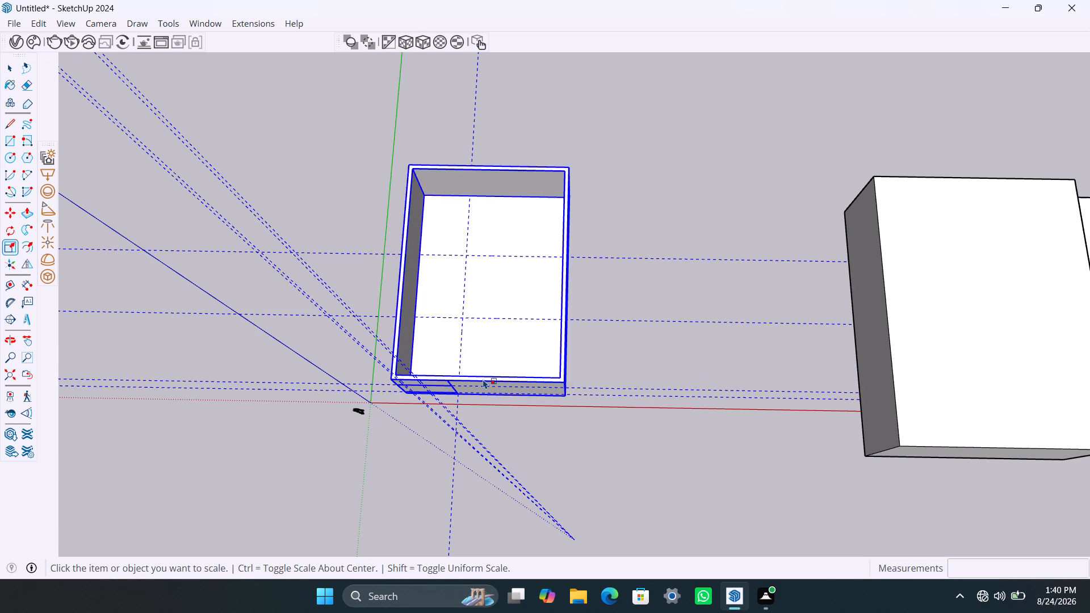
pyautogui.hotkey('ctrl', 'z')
# Scale the whole hollow storey lengthwise along the green axis to 50', pulling its back wall outward.
pyautogui.scroll(-4, 527, 262)
pyautogui.moveTo(561, 311); pyautogui.dragTo(233, 367, button='middle')
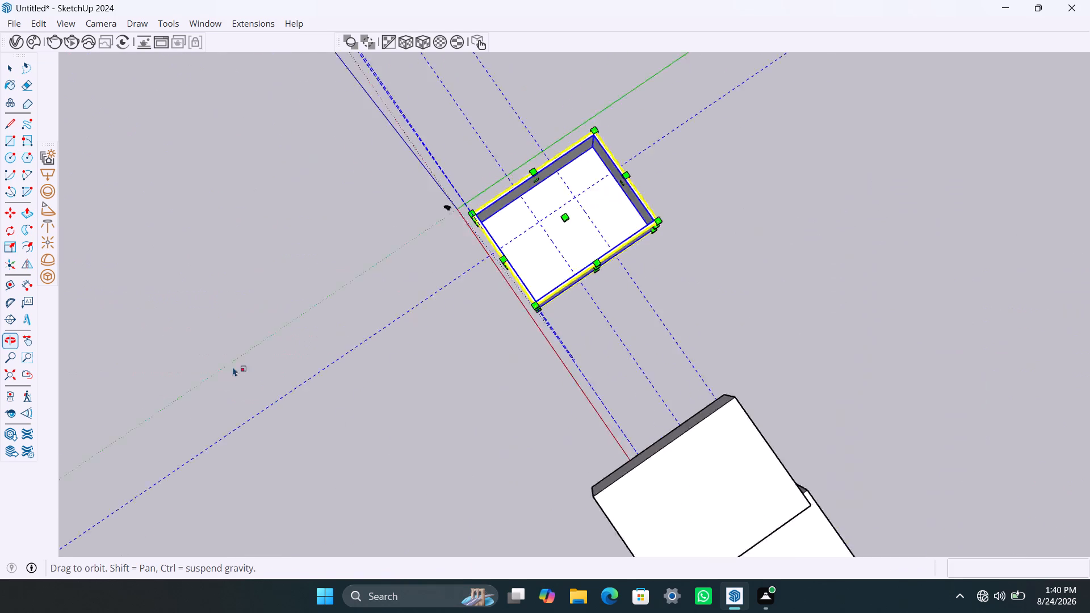
pyautogui.moveTo(233, 367); pyautogui.dragTo(218, 381, button='middle')
pyautogui.scroll(4, 707, 209)
pyautogui.moveTo(704, 227); pyautogui.dragTo(426, 247, button='middle')
pyautogui.moveTo(777, 347); pyautogui.dragTo(764, 254, button='middle')
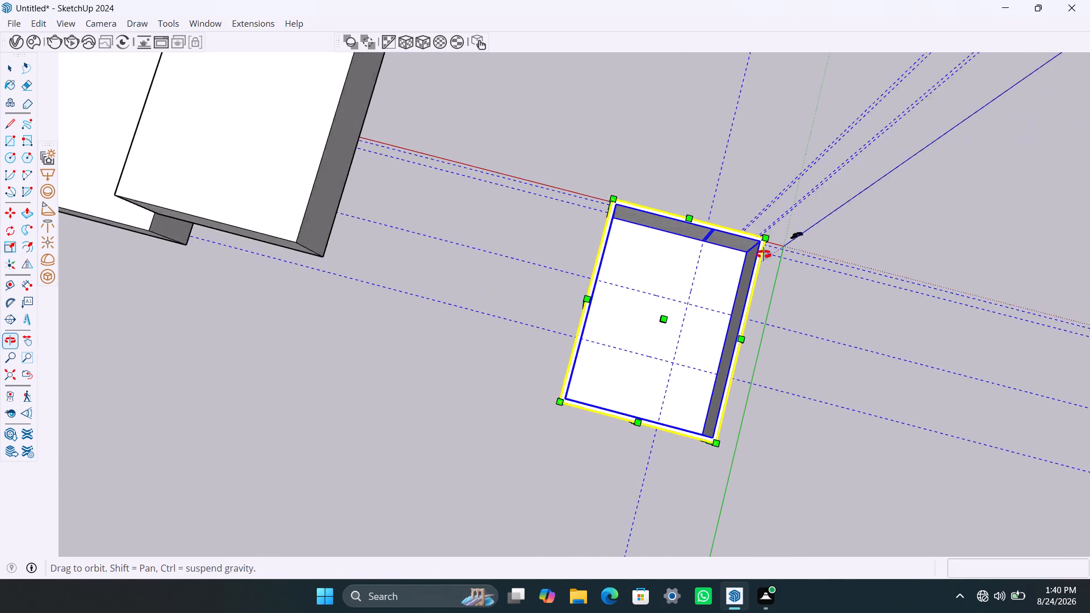
pyautogui.moveTo(764, 254); pyautogui.dragTo(791, 148, button='middle')
pyautogui.moveTo(650, 418); pyautogui.dragTo(650, 428)
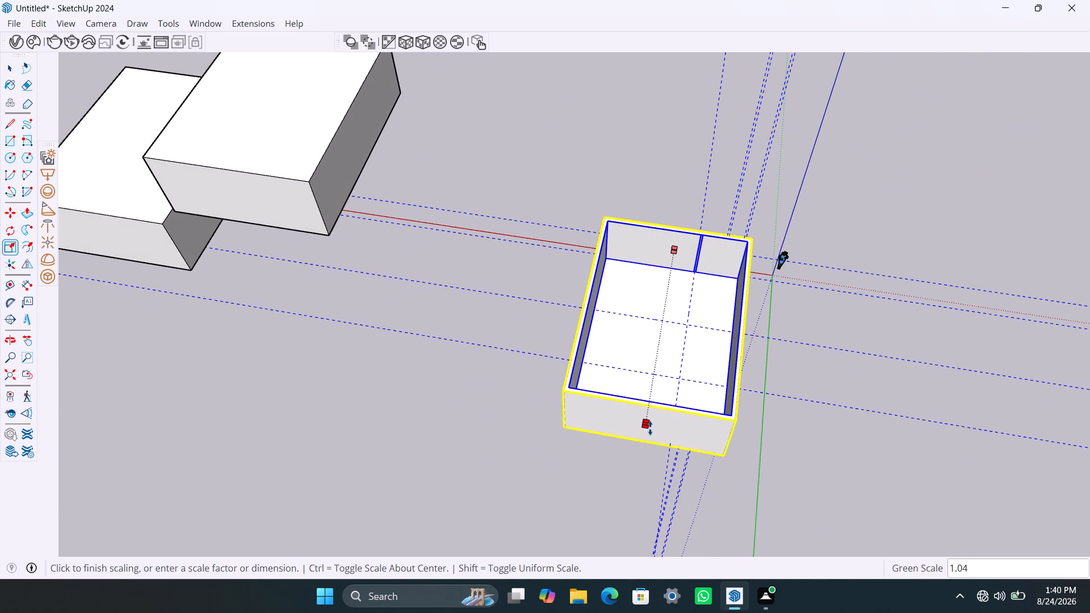
pyautogui.moveTo(650, 428); pyautogui.dragTo(649, 431)
pyautogui.write("50'")
pyautogui.press('Return')
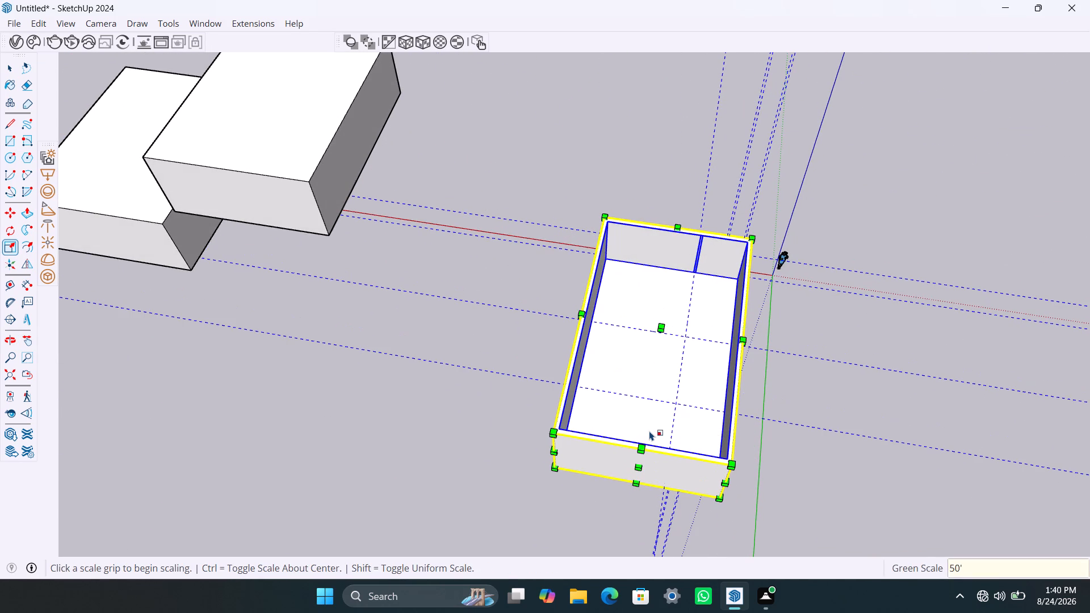
pyautogui.press('space')
pyautogui.click(609, 118)
# Examine the lengthened hollow storey and the crossing guides on its floor from several angles.
pyautogui.scroll(-5, 645, 346)
pyautogui.moveTo(669, 362); pyautogui.dragTo(396, 404, button='middle')
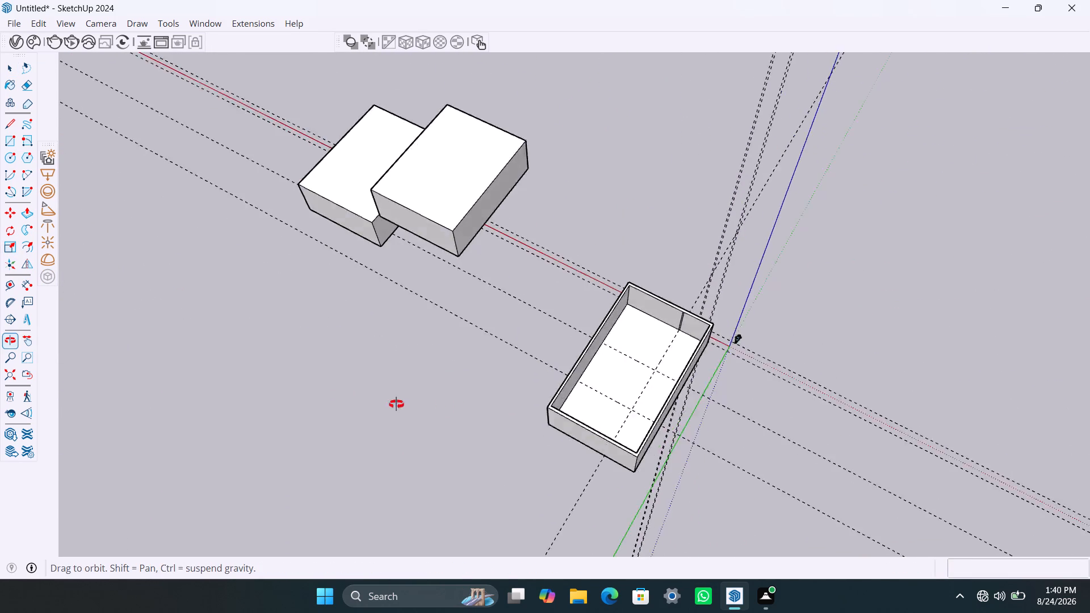
pyautogui.moveTo(396, 404); pyautogui.dragTo(187, 360, button='middle')
pyautogui.scroll(4, 605, 404)
pyautogui.moveTo(676, 380); pyautogui.dragTo(356, 351, button='middle')
pyautogui.scroll(-5, 695, 317)
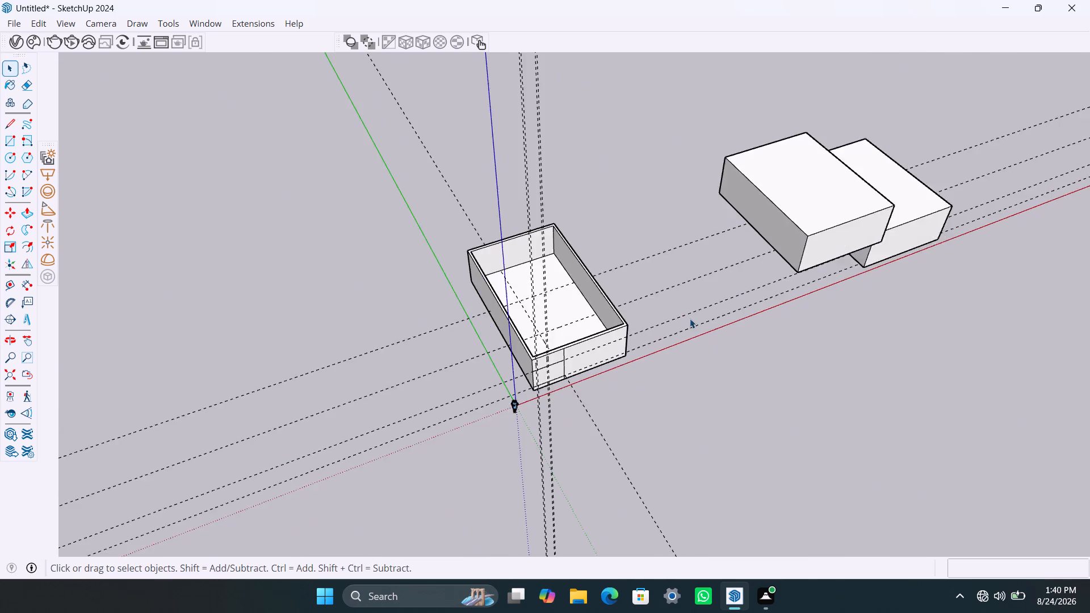
pyautogui.moveTo(671, 322); pyautogui.dragTo(529, 434, button='middle')
pyautogui.scroll(4, 567, 338)
pyautogui.keyDown('shift'); pyautogui.moveTo(575, 333); pyautogui.dragTo(518, 399, button='middle'); pyautogui.keyUp('shift')
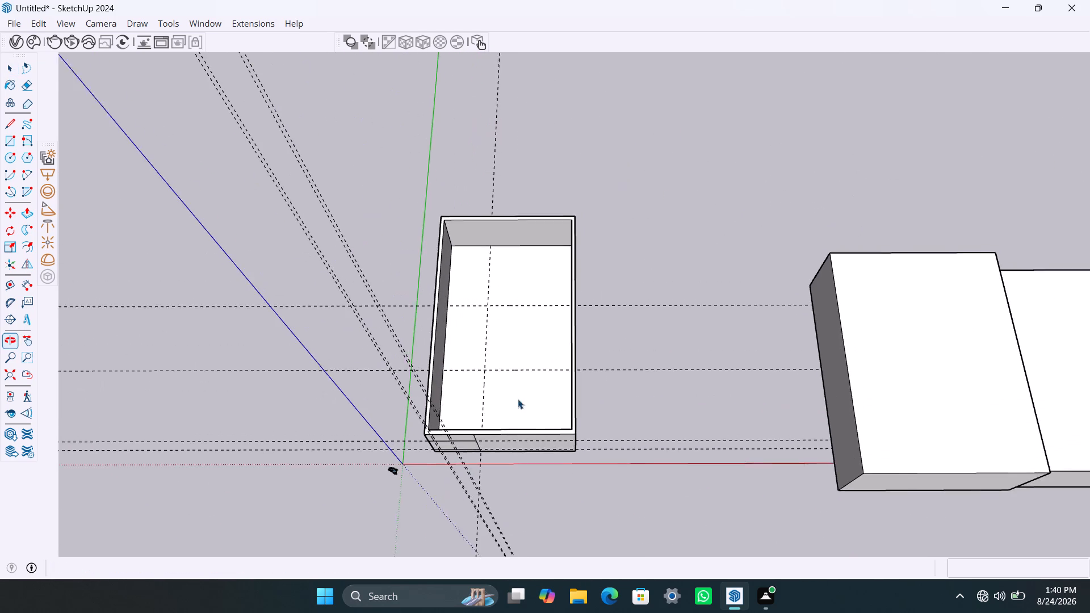
pyautogui.scroll(1, 575, 371)
pyautogui.moveTo(540, 358); pyautogui.dragTo(540, 376, button='middle')
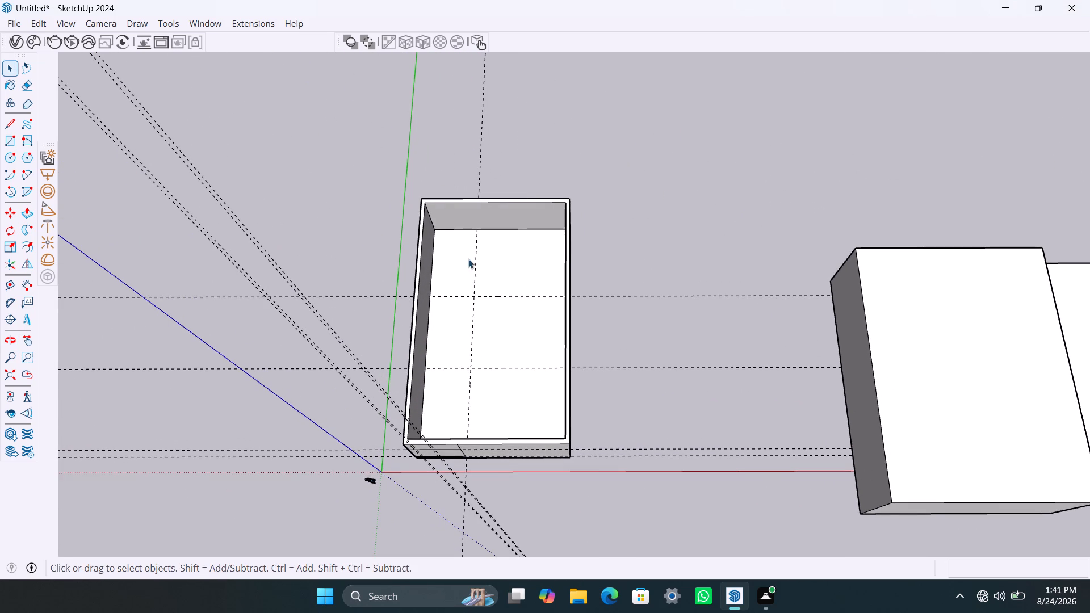
pyautogui.scroll(2, 473, 264)
pyautogui.moveTo(501, 343); pyautogui.dragTo(515, 375, button='middle')
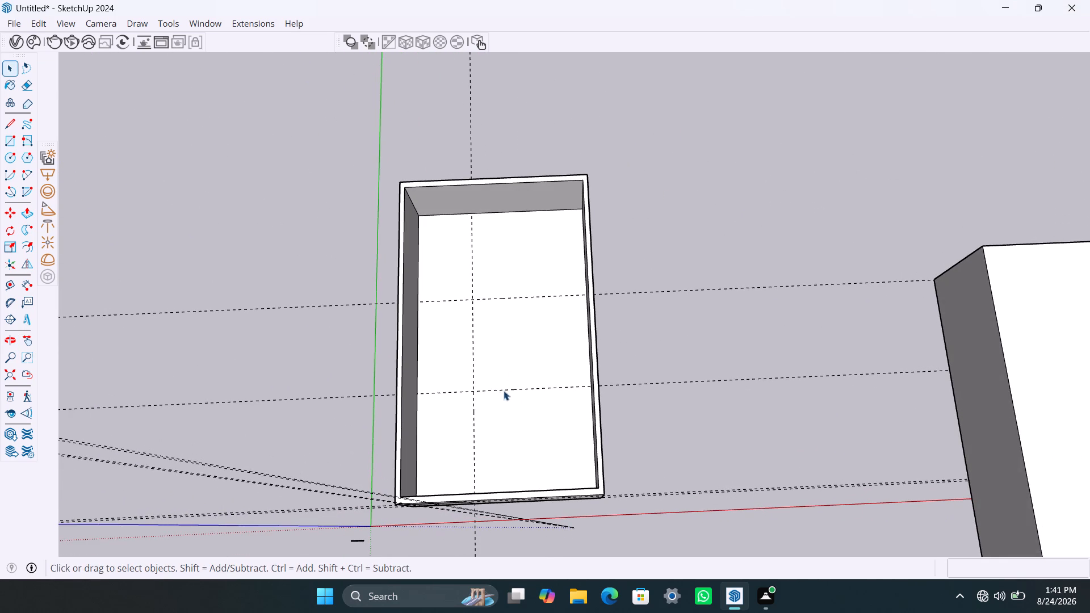
pyautogui.scroll(2, 475, 358)
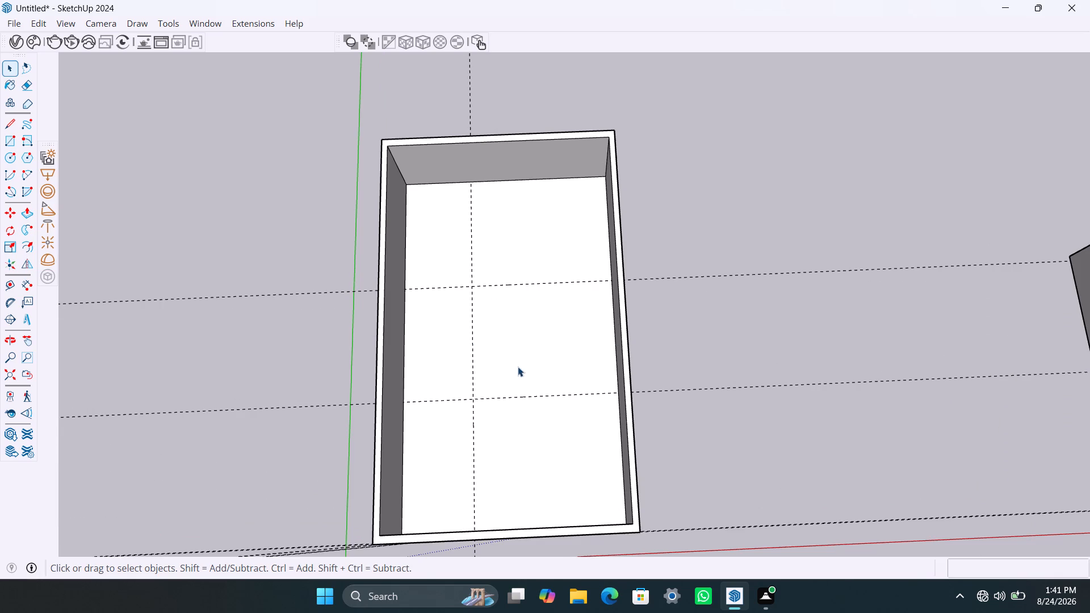
# Measure across the floor from the rear guide intersection to the farther side wall with the Dimension tool.
pyautogui.press('r')
pyautogui.press('space')
pyautogui.write('d')
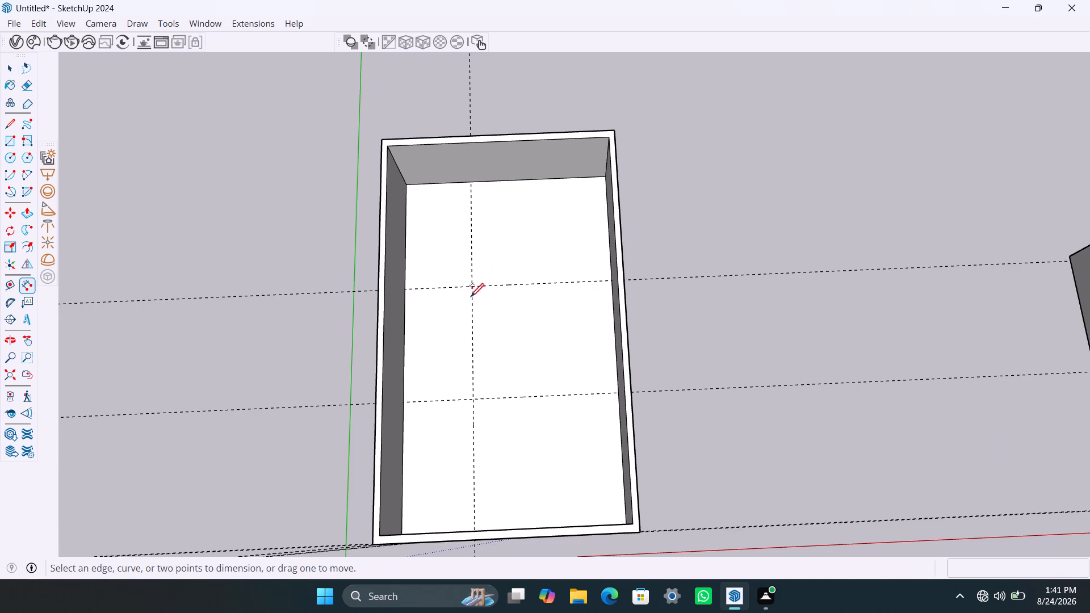
pyautogui.click(473, 285)
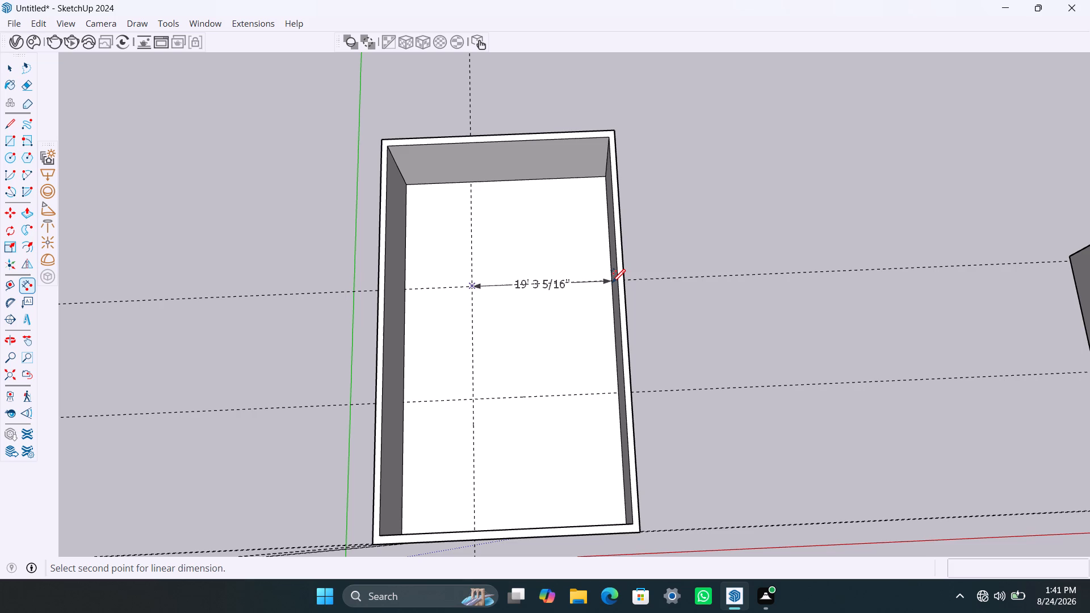
pyautogui.press('Escape')
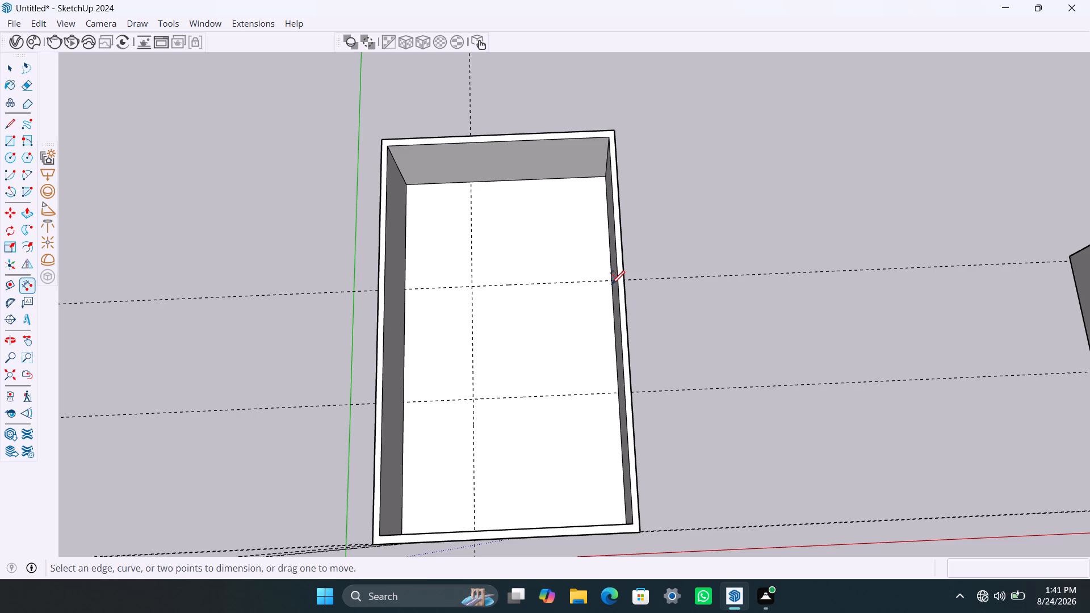
# Measure along the lengthwise guide from the back wall's base to the rear crosswise guide with the Dimension tool.
pyautogui.click(472, 182)
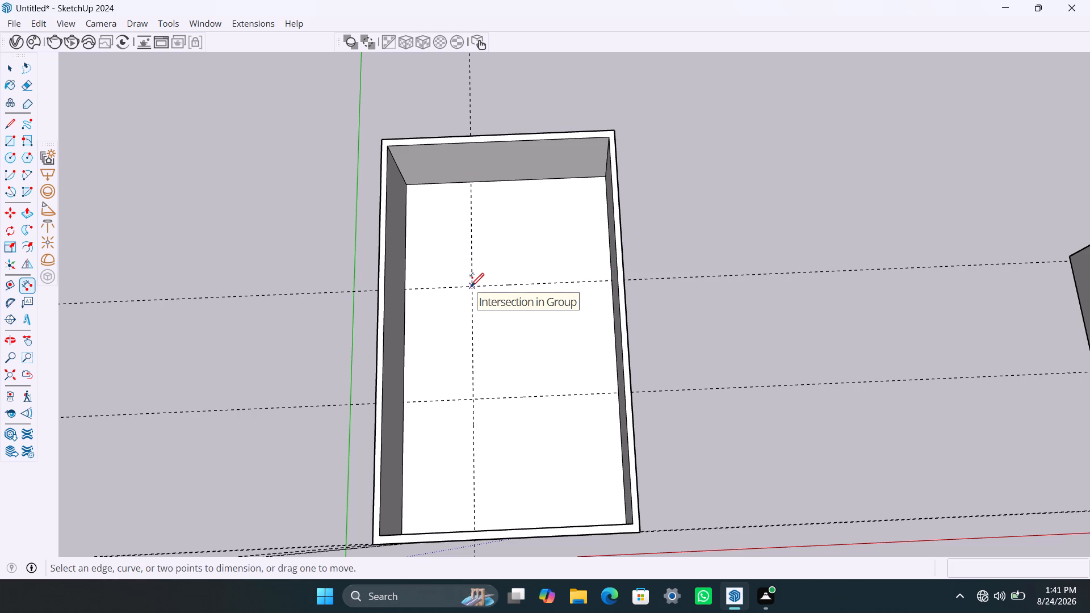
pyautogui.press('d')
pyautogui.click(471, 285)
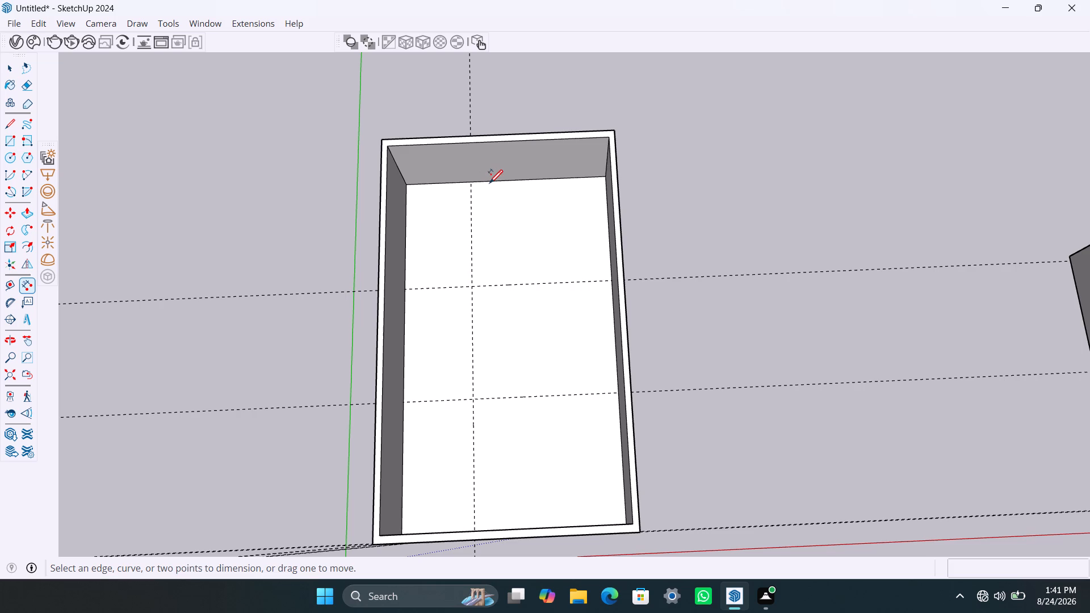
pyautogui.press('d')
pyautogui.press('space')
pyautogui.press('space')
pyautogui.press('d')
pyautogui.click(471, 183)
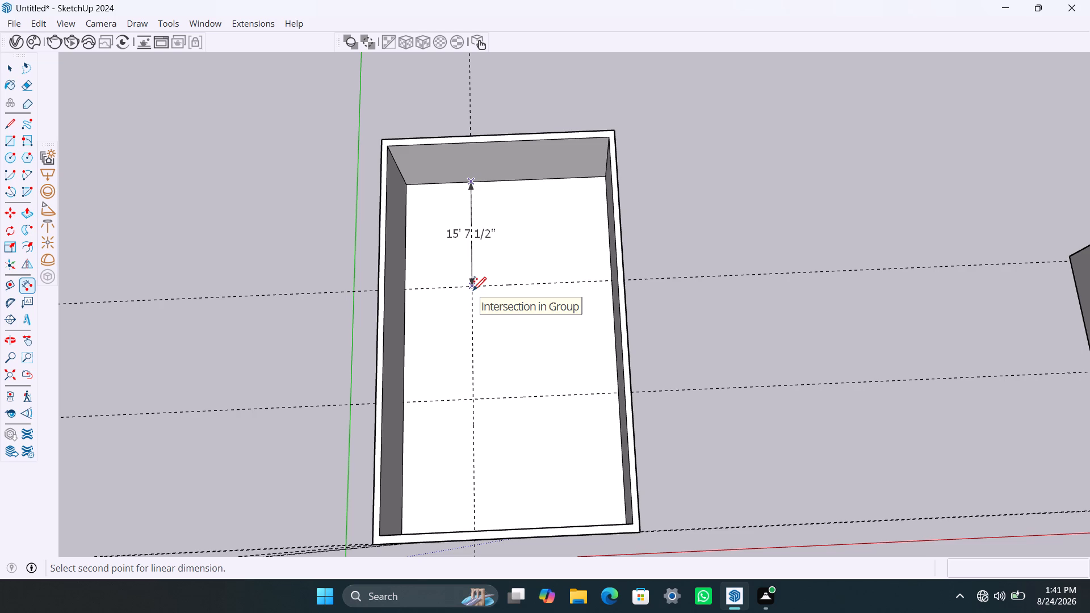
pyautogui.press('Escape')
pyautogui.press('space')
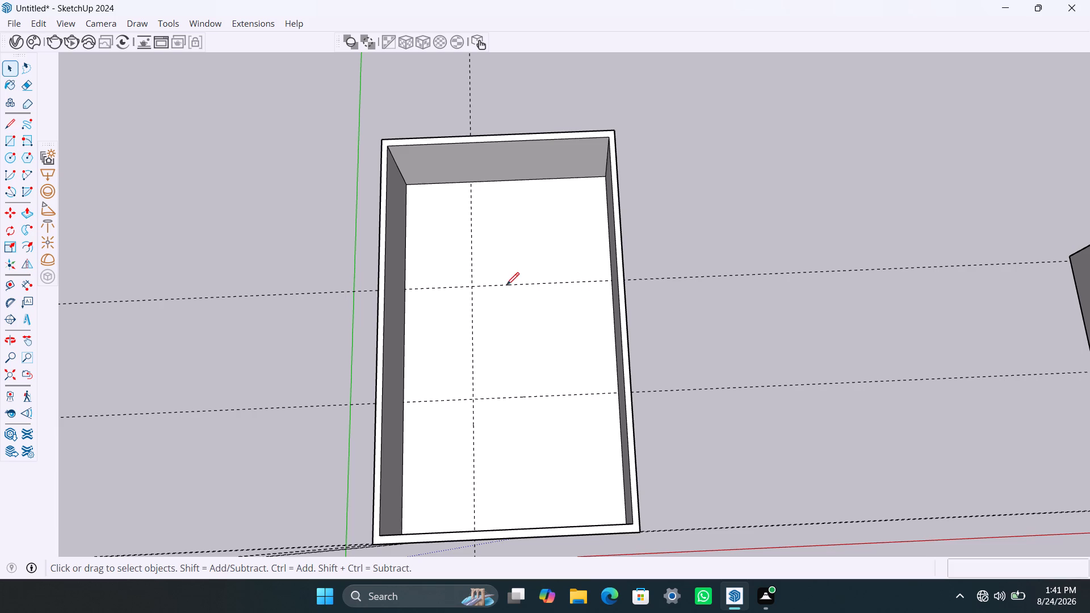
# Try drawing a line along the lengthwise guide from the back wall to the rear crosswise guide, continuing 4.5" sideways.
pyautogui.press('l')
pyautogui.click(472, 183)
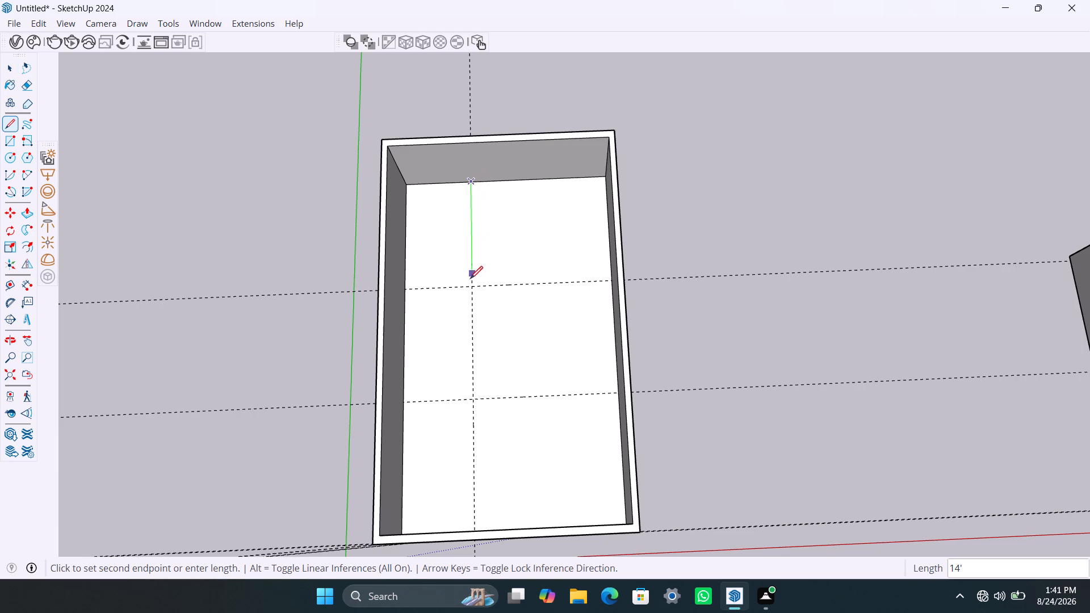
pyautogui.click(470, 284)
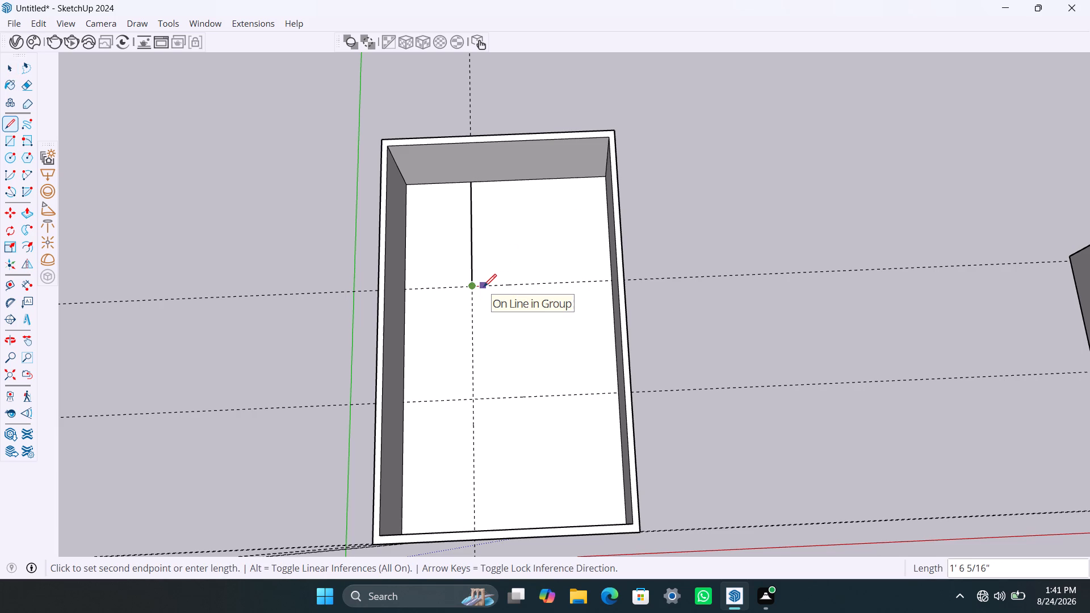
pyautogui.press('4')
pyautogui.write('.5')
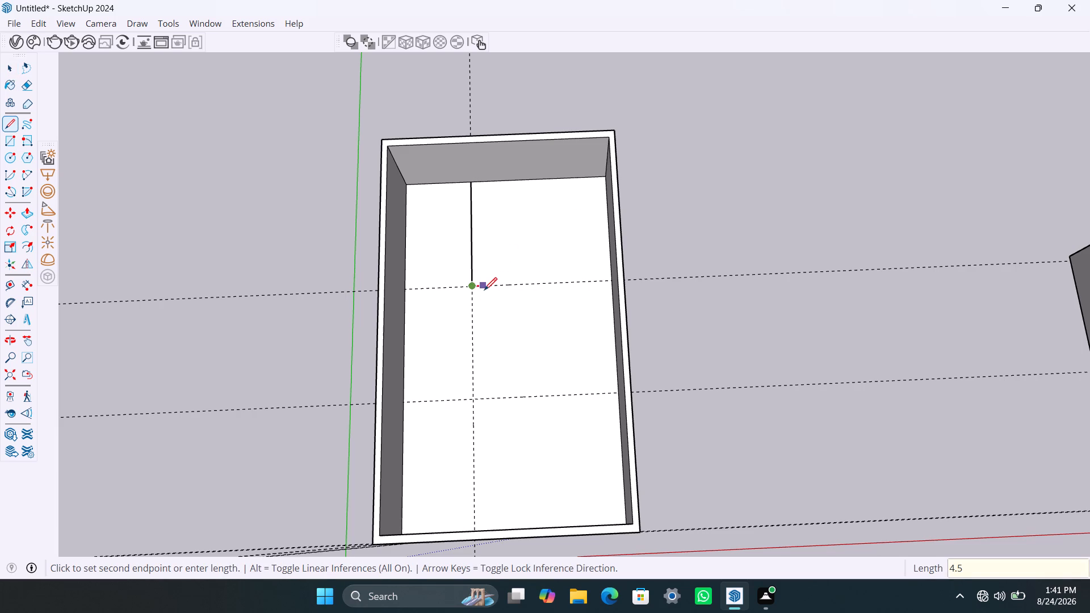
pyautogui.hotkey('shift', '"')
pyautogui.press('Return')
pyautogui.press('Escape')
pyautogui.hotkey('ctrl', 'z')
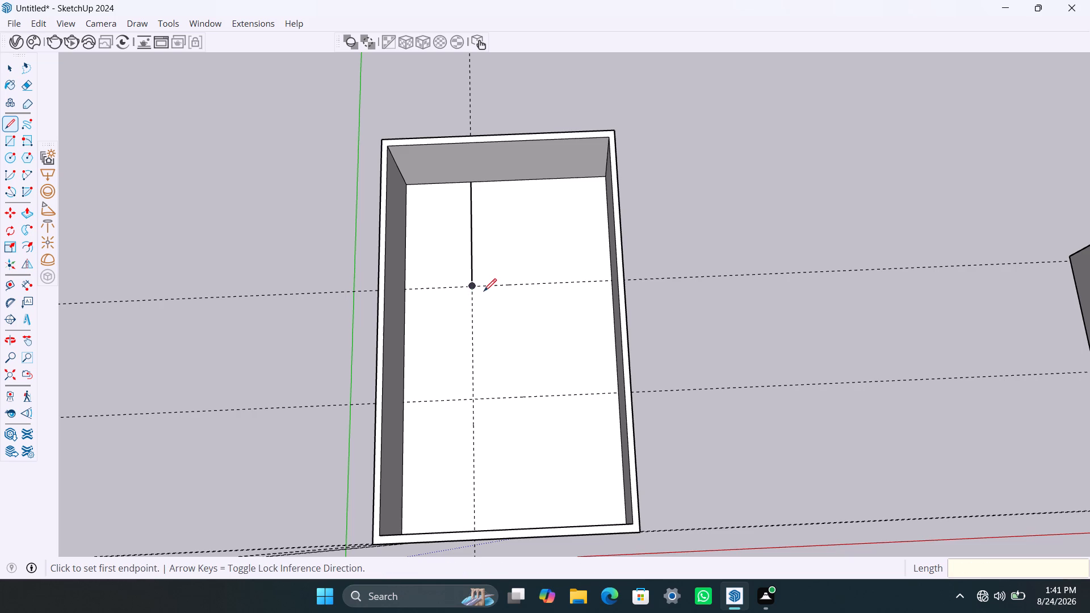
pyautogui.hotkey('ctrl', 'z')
# Inside the hollow storey's group, add a parallel guide 9" from the lengthwise floor guide, toward the farther side wall.
pyautogui.press('space')
pyautogui.click(473, 238)
pyautogui.click(469, 246)
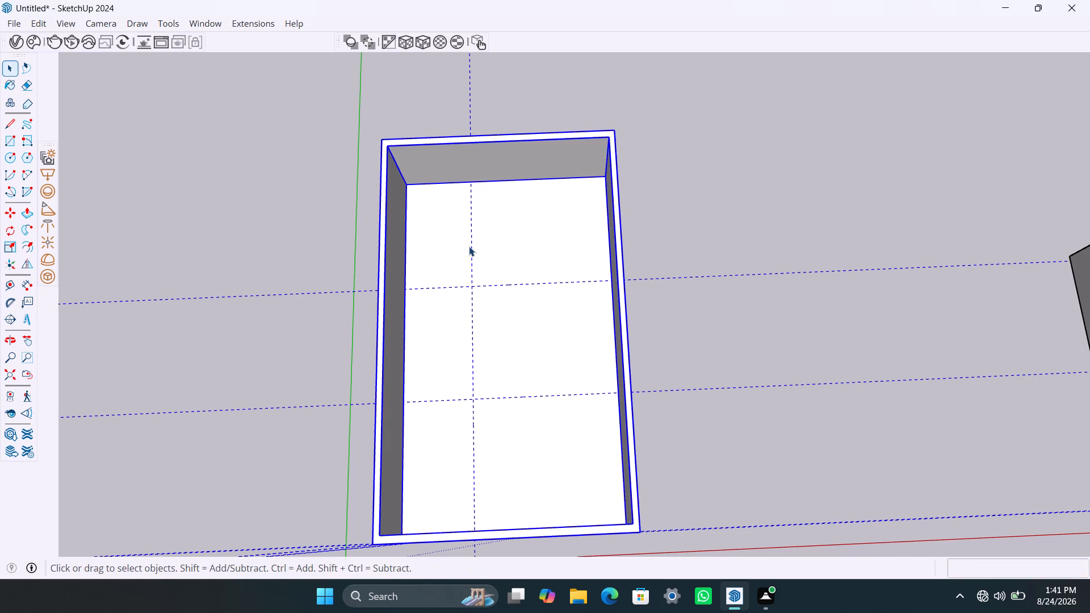
pyautogui.click(472, 266)
pyautogui.doubleClick(472, 266)
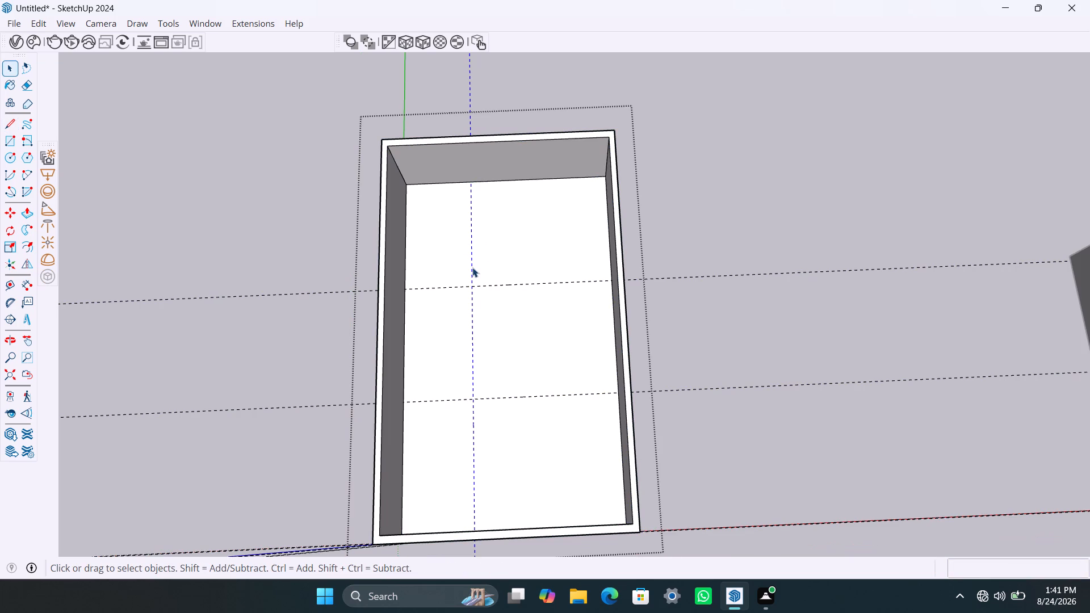
pyautogui.press('t')
pyautogui.click(471, 266)
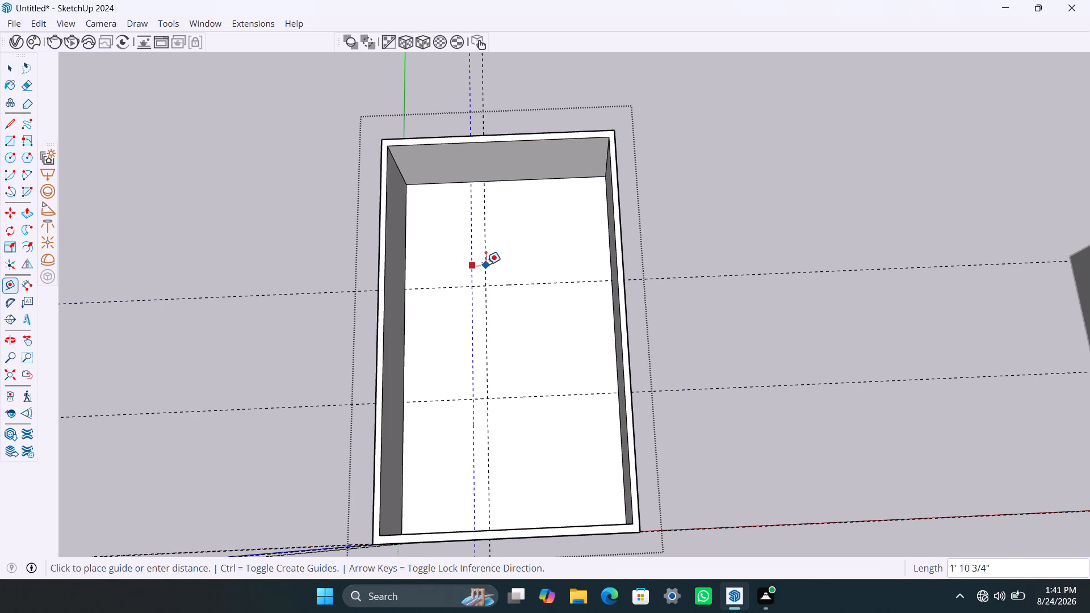
pyautogui.press('4')
pyautogui.press('BackSpace')
pyautogui.press('9')
pyautogui.hotkey('shift', '"')
pyautogui.press('Return')
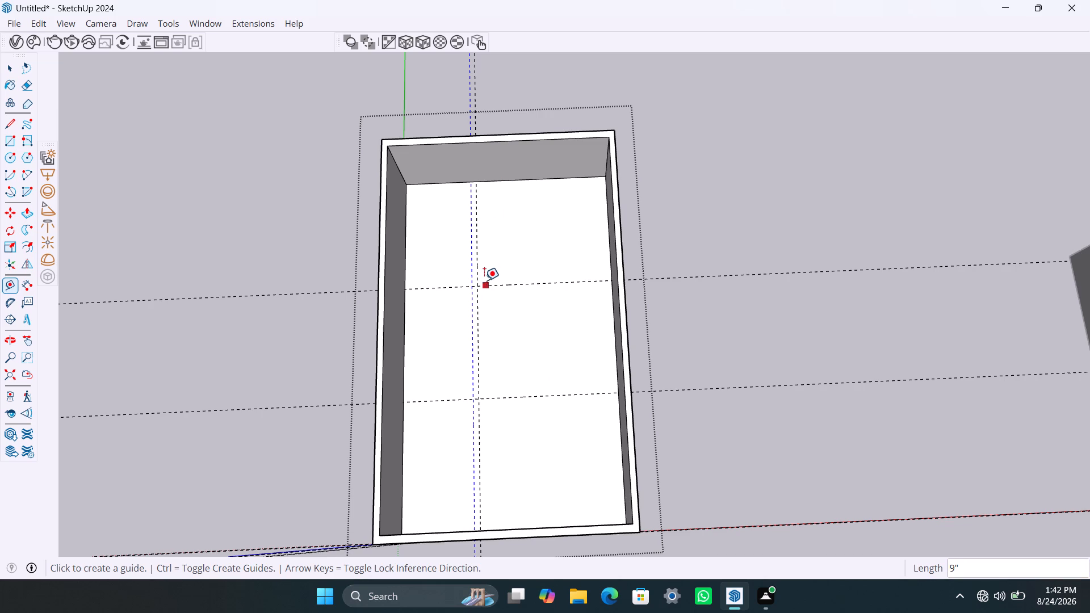
# Add another lengthwise guide 12' beyond the new parallel guide, toward the farther side wall.
pyautogui.click(477, 253)
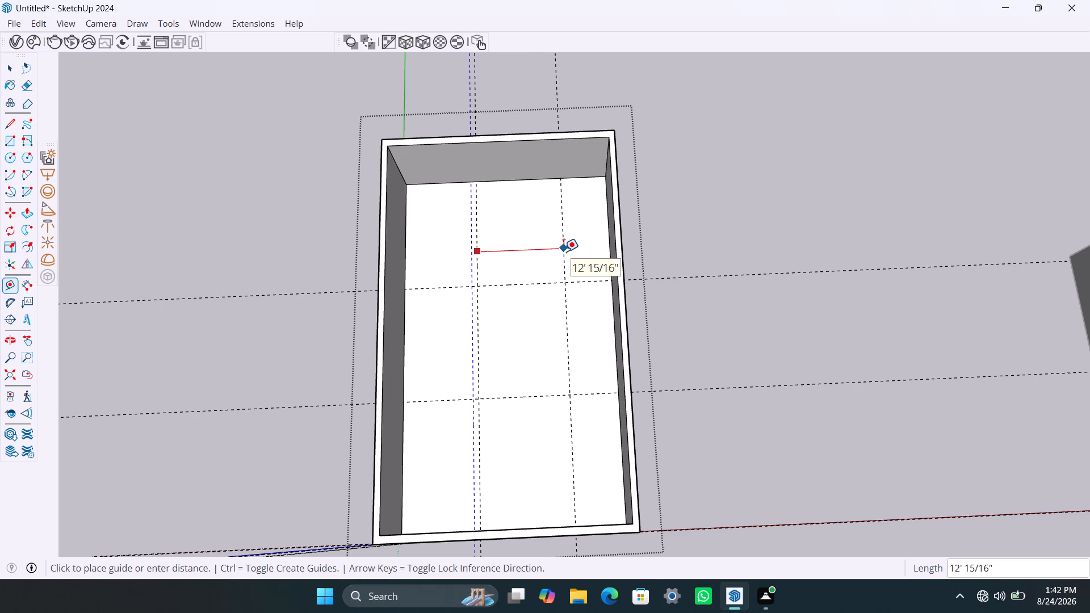
pyautogui.write("12'")
pyautogui.press('Return')
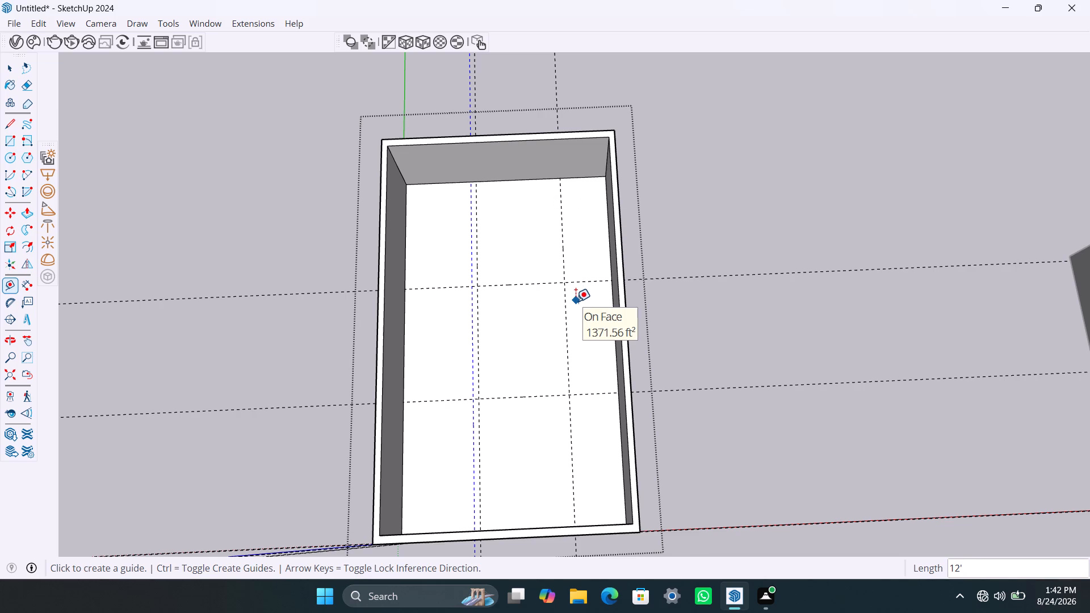
pyautogui.press('space')
# Examine the guide layout on the hollow storey's floor and its front wall from several angles.
pyautogui.scroll(-3, 509, 424)
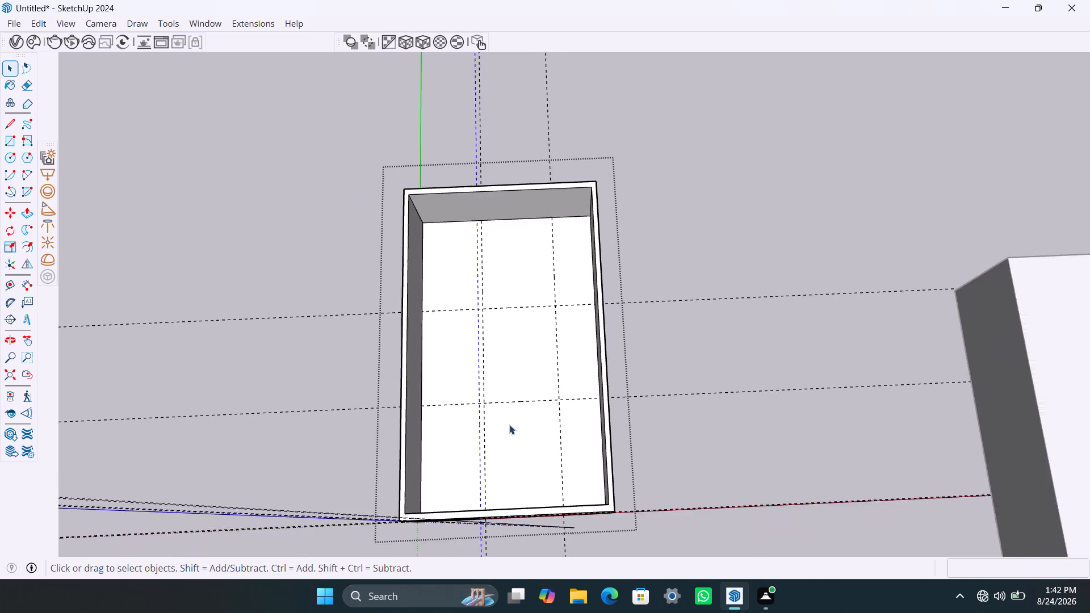
pyautogui.moveTo(512, 429); pyautogui.dragTo(471, 456, button='middle')
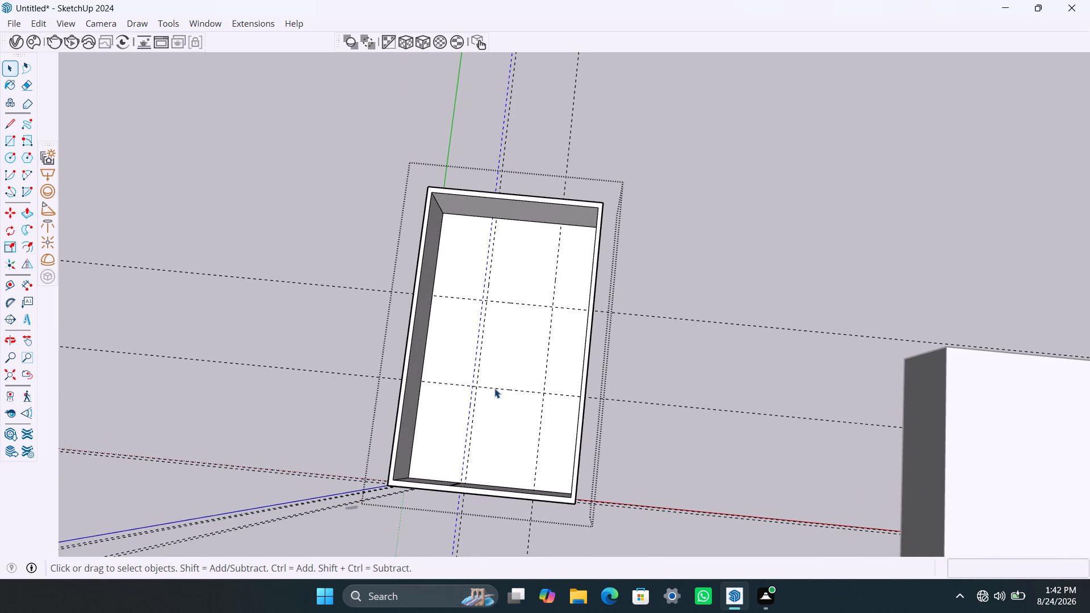
pyautogui.click(494, 388)
pyautogui.press('space')
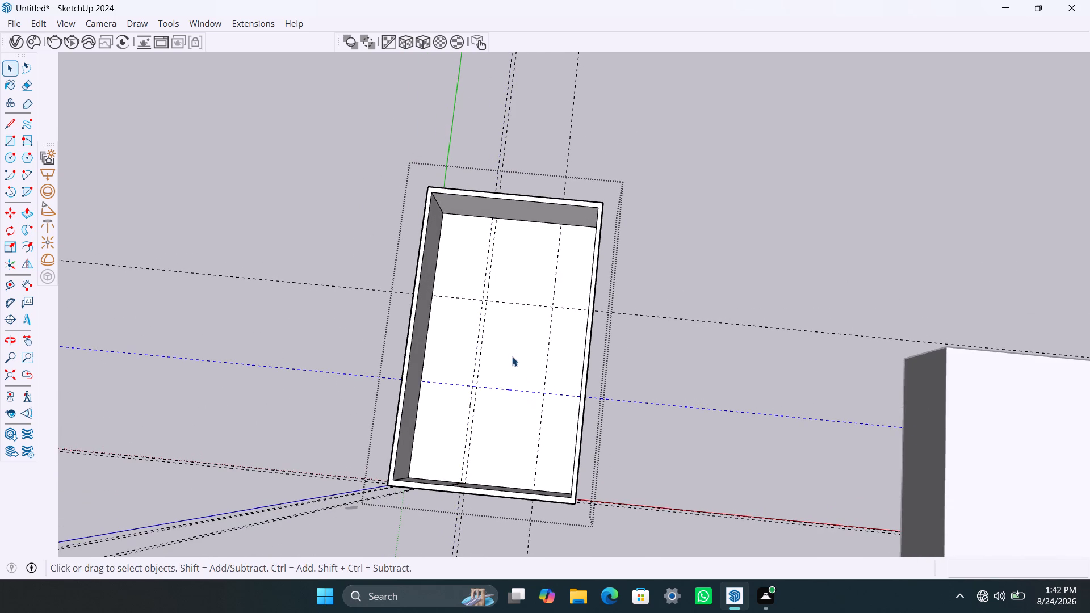
pyautogui.scroll(-1, 468, 426)
pyautogui.moveTo(468, 428); pyautogui.dragTo(493, 401, button='middle')
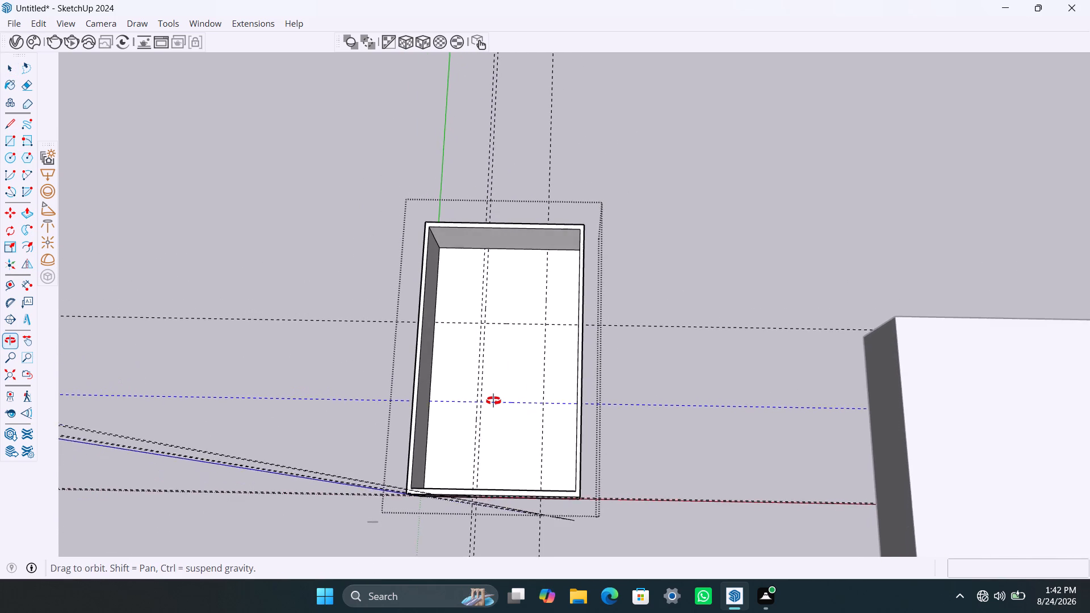
pyautogui.moveTo(493, 401); pyautogui.dragTo(492, 400, button='middle')
pyautogui.moveTo(526, 459); pyautogui.dragTo(512, 338, button='middle')
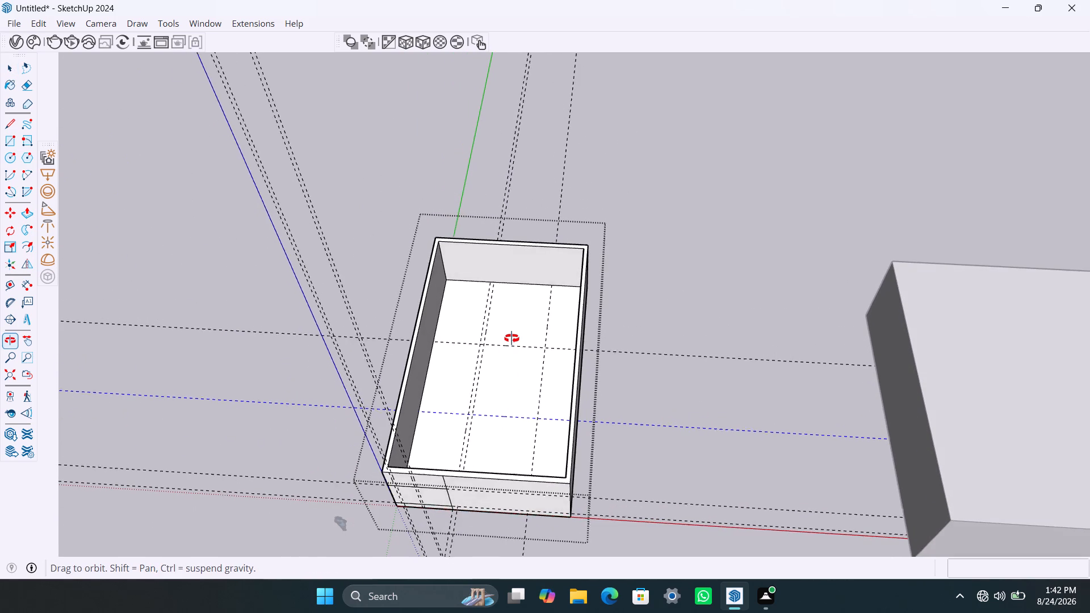
pyautogui.moveTo(512, 338); pyautogui.dragTo(529, 281, button='middle')
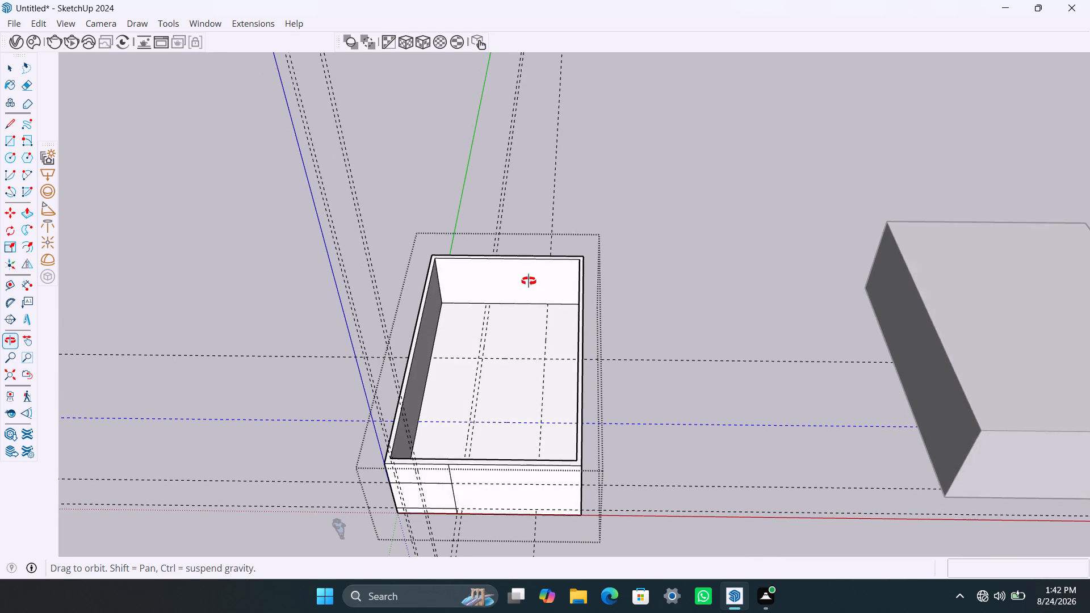
pyautogui.moveTo(529, 281); pyautogui.dragTo(529, 280, button='middle')
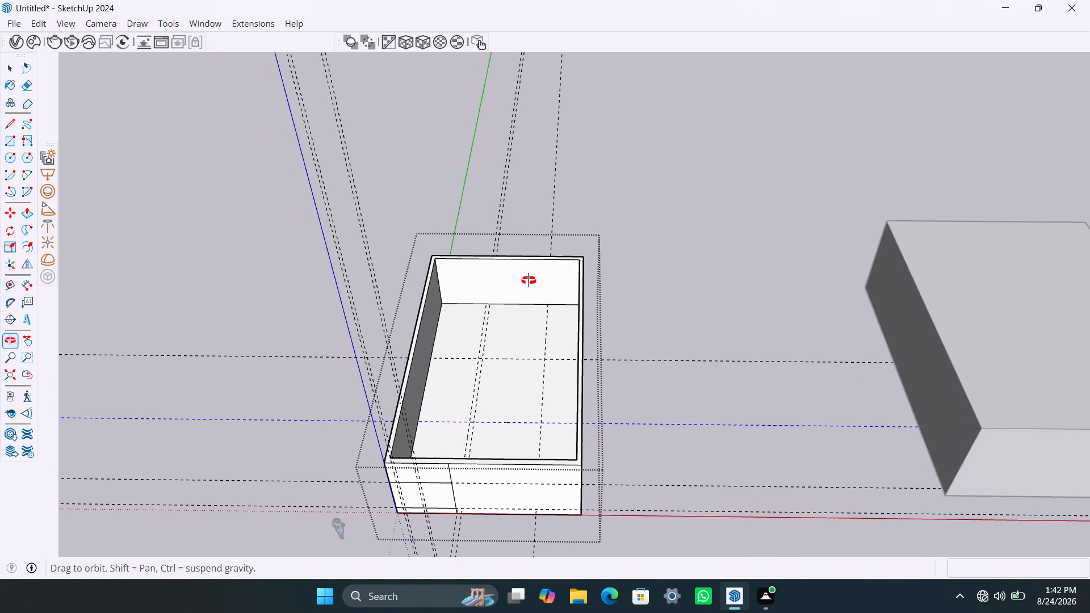
pyautogui.moveTo(529, 280); pyautogui.dragTo(541, 393, button='middle')
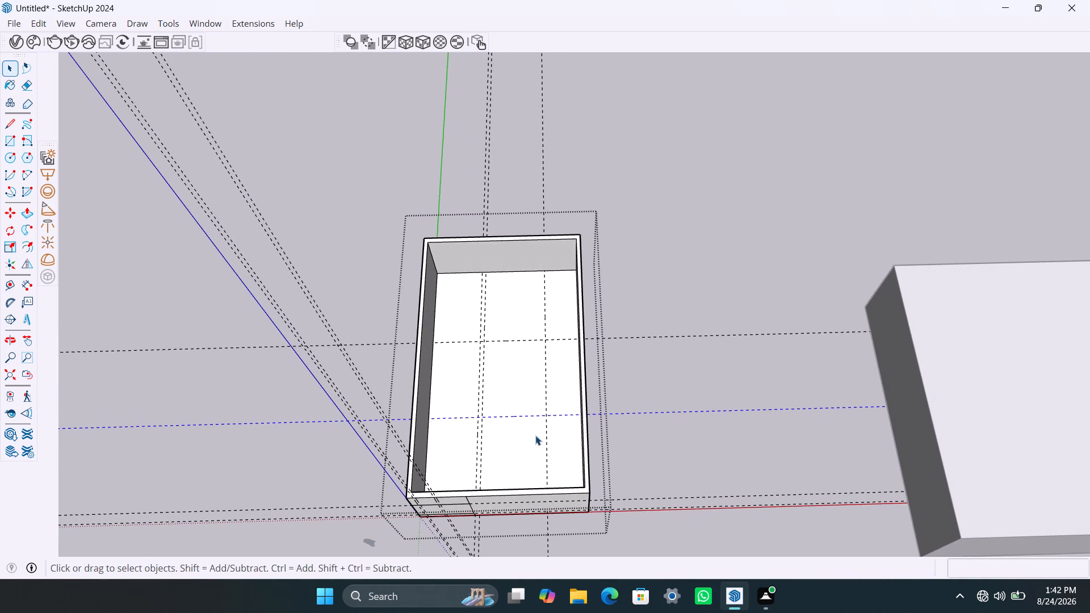
pyautogui.moveTo(527, 437); pyautogui.dragTo(528, 485, button='middle')
pyautogui.scroll(5, 548, 444)
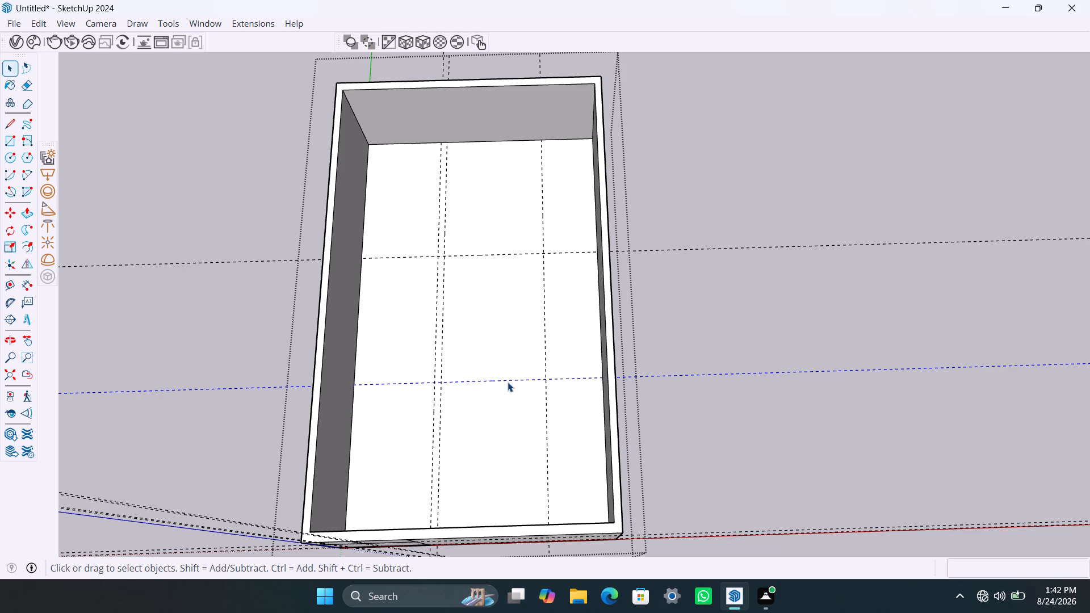
pyautogui.scroll(-2, 510, 445)
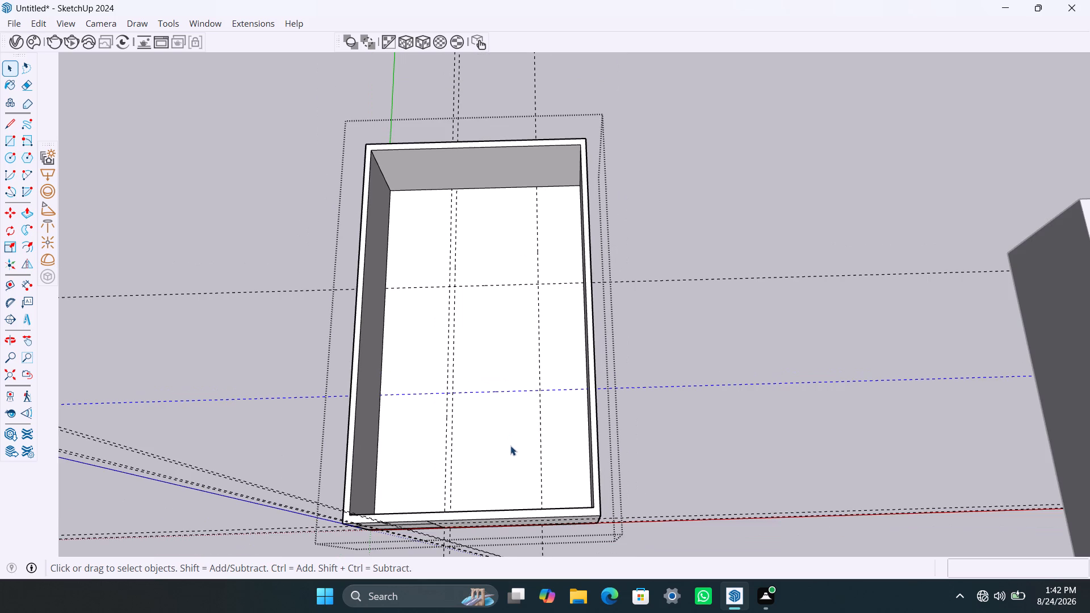
pyautogui.moveTo(511, 446); pyautogui.dragTo(496, 345, button='middle')
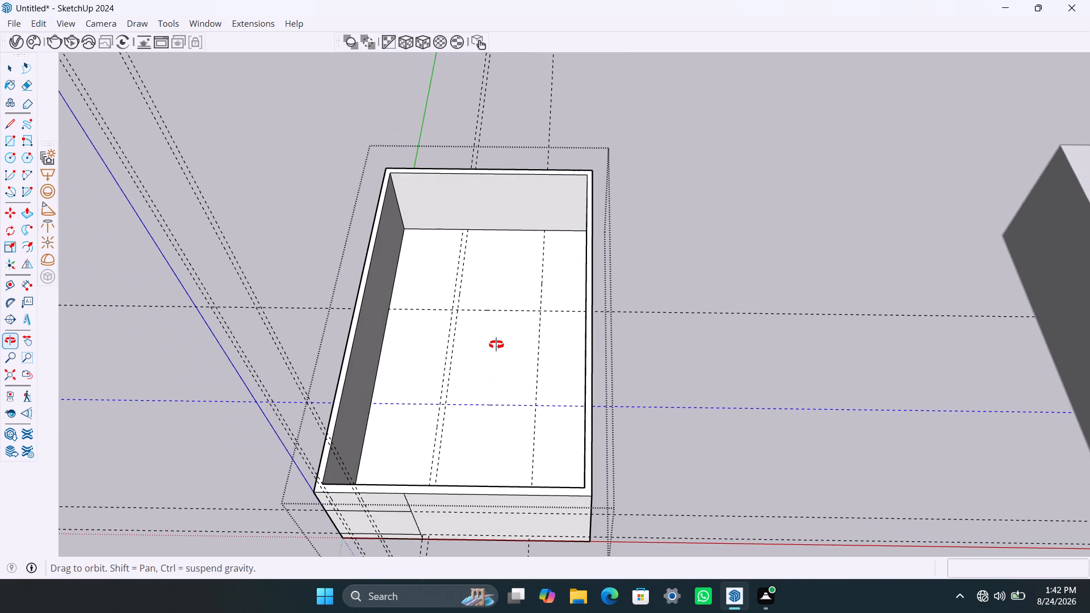
pyautogui.moveTo(496, 345); pyautogui.dragTo(488, 285, button='middle')
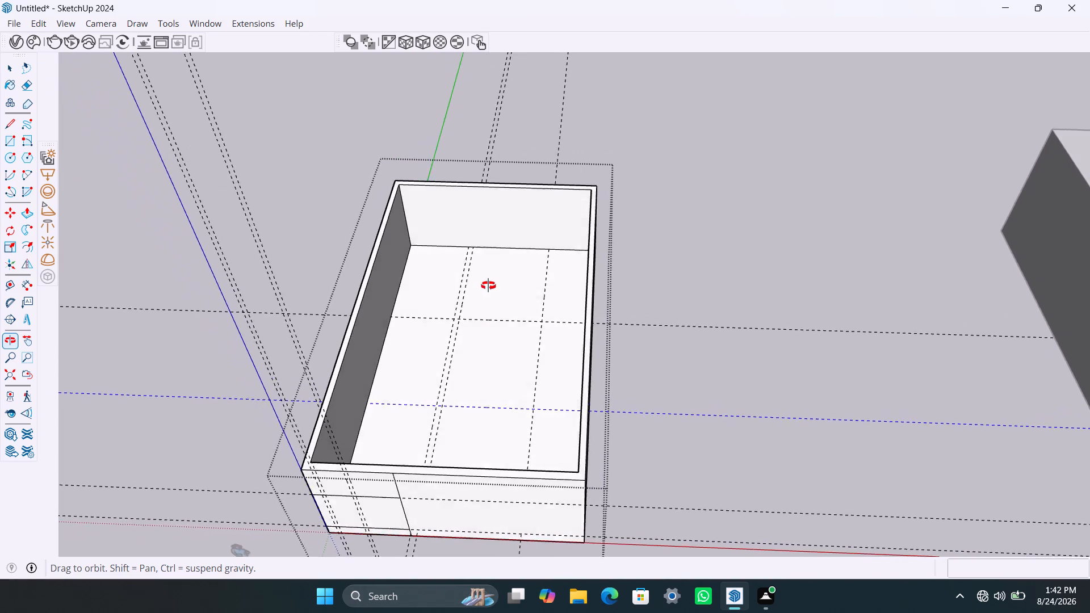
pyautogui.moveTo(488, 285); pyautogui.dragTo(527, 145, button='middle')
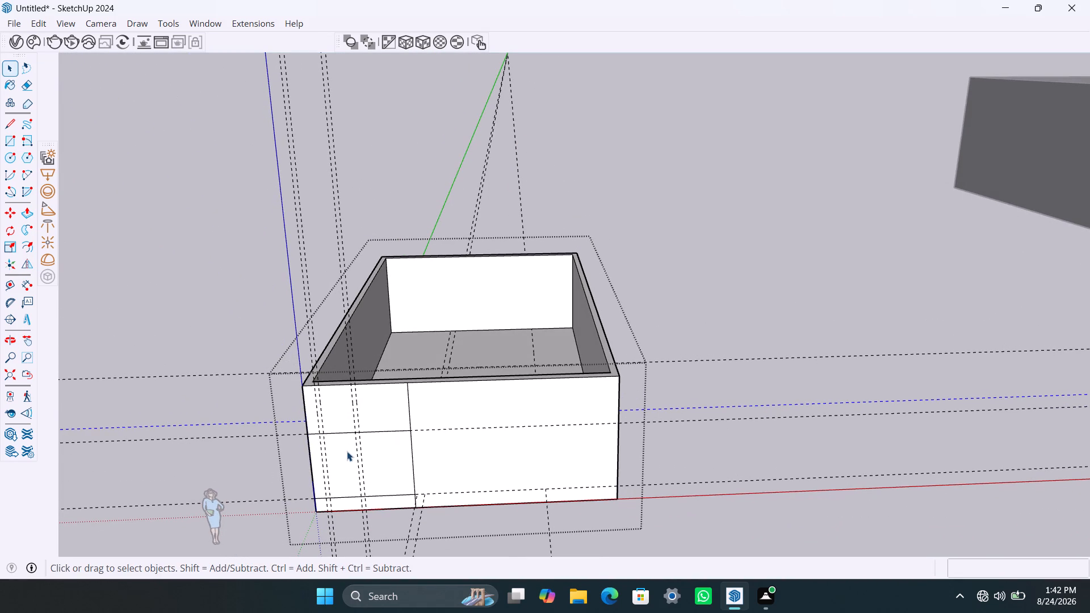
# Check the width of the front wall's top edge, corner to corner, with the Dimension tool.
pyautogui.press('d')
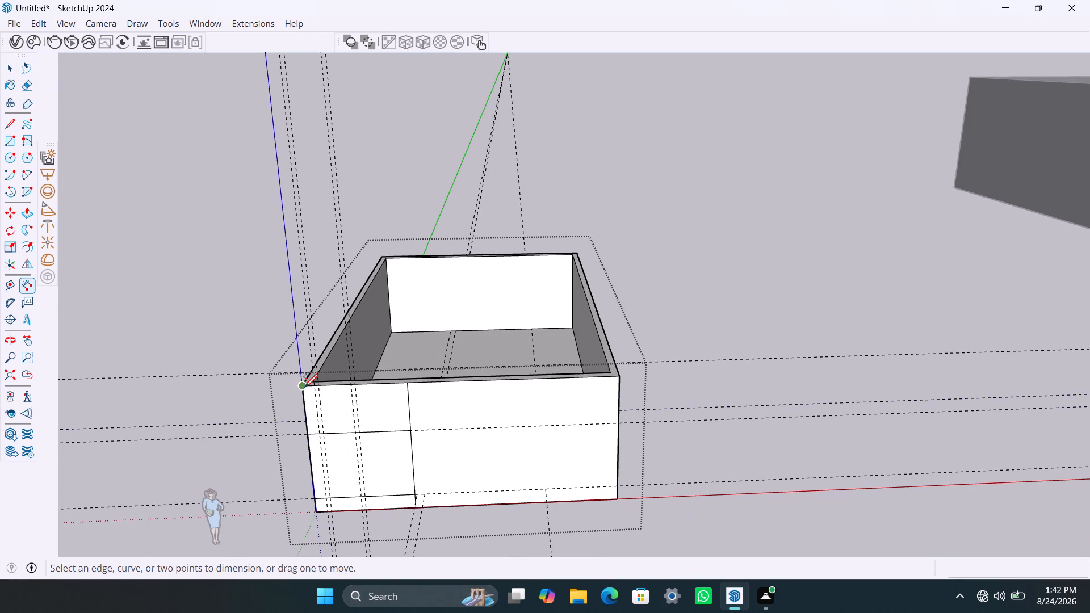
pyautogui.click(304, 387)
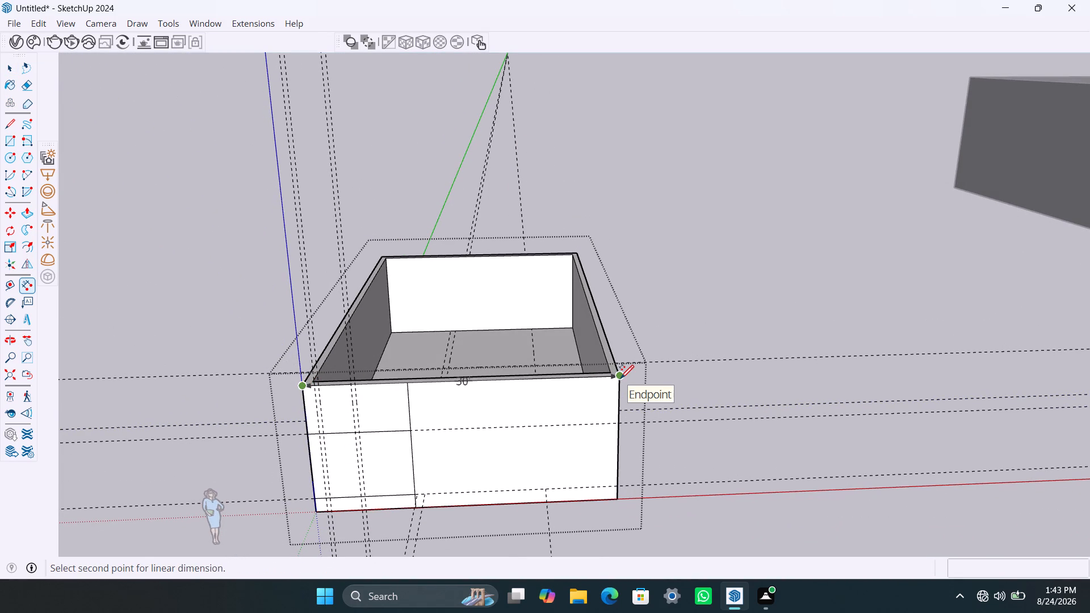
pyautogui.press('Escape')
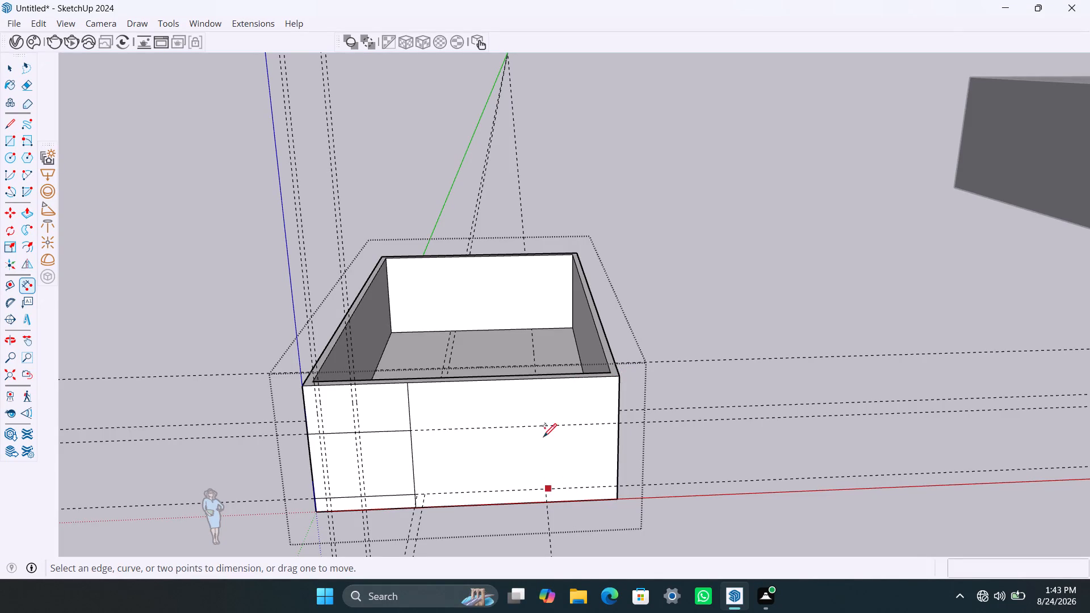
# Add a crosswise floor guide 12' from the back wall's base, toward the front wall.
pyautogui.scroll(-2, 506, 370)
pyautogui.moveTo(508, 372); pyautogui.dragTo(508, 398, button='middle')
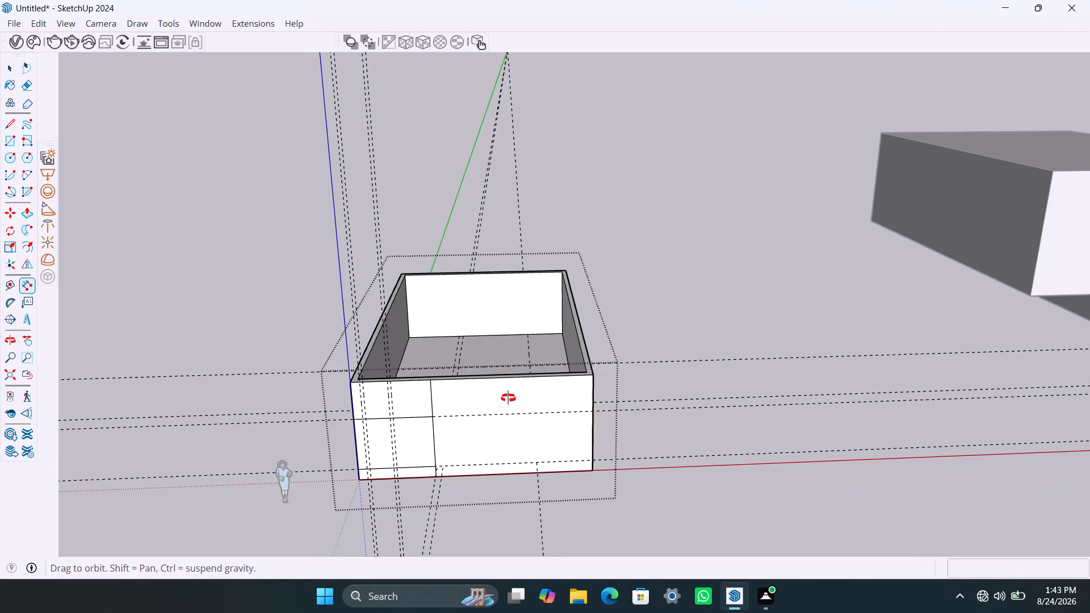
pyautogui.moveTo(508, 398); pyautogui.dragTo(489, 545, button='middle')
pyautogui.scroll(3, 514, 376)
pyautogui.moveTo(517, 387); pyautogui.dragTo(512, 513, button='middle')
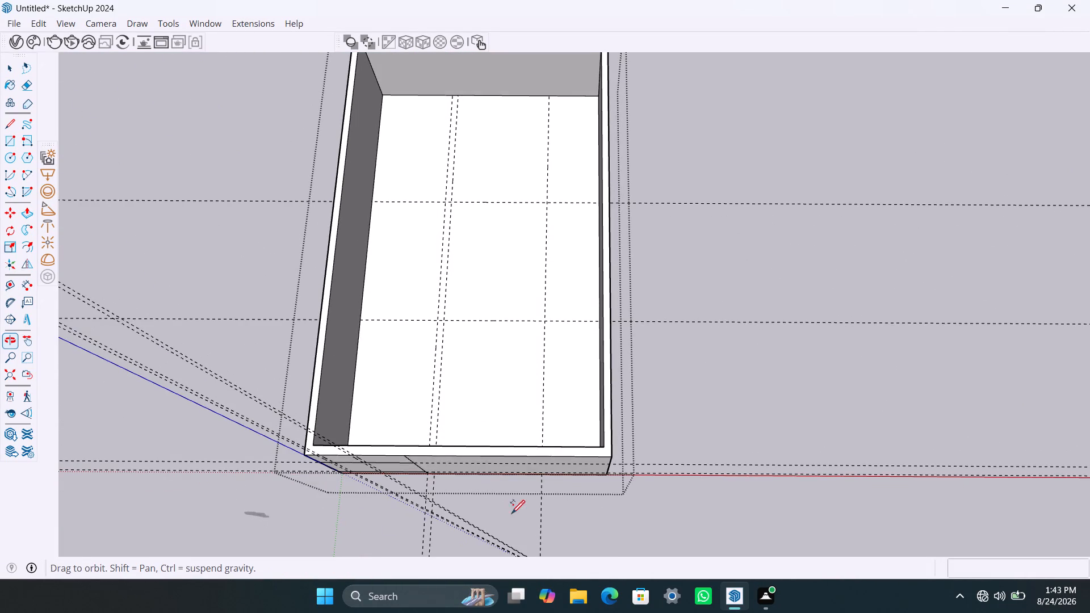
pyautogui.moveTo(512, 513); pyautogui.dragTo(510, 513, button='middle')
pyautogui.press('space')
pyautogui.scroll(-1, 498, 343)
pyautogui.moveTo(484, 389); pyautogui.dragTo(501, 392, button='middle')
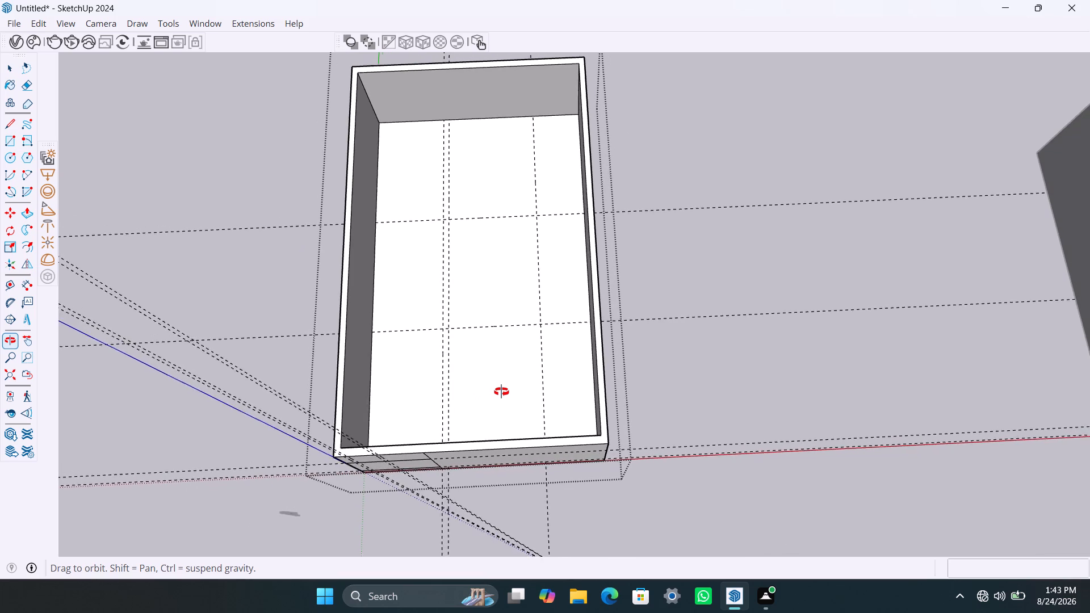
pyautogui.moveTo(501, 392); pyautogui.dragTo(523, 397, button='middle')
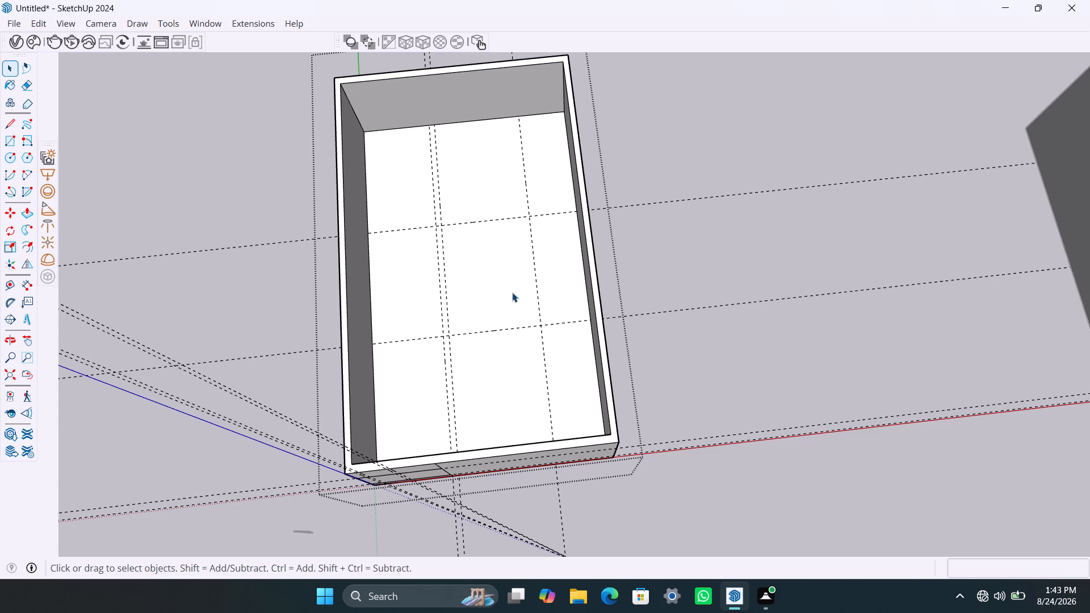
pyautogui.moveTo(506, 413); pyautogui.dragTo(471, 413, button='middle')
pyautogui.scroll(1, 491, 387)
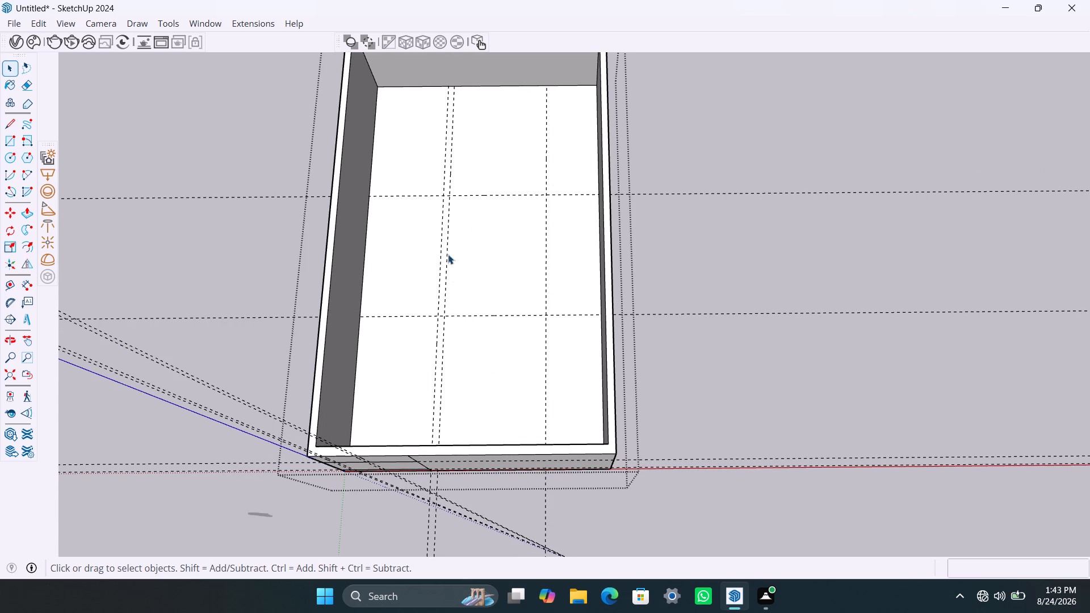
pyautogui.press('t')
pyautogui.click(488, 83)
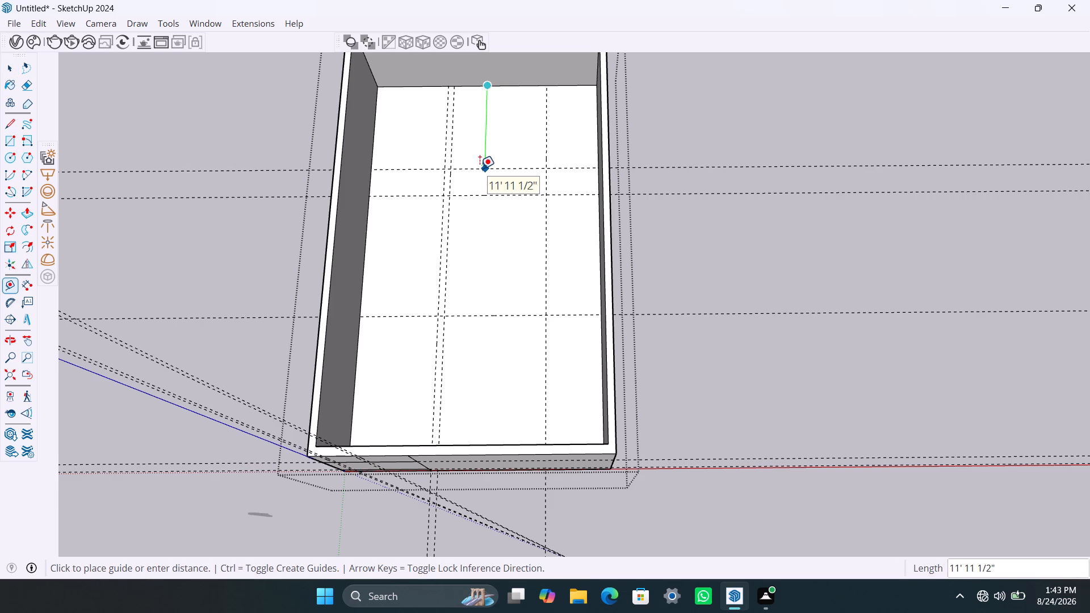
pyautogui.write("12'")
pyautogui.press('Return')
pyautogui.press('space')
# Add a parallel guide 4.5" from the new 12' crosswise guide, toward the front wall.
pyautogui.click(480, 169)
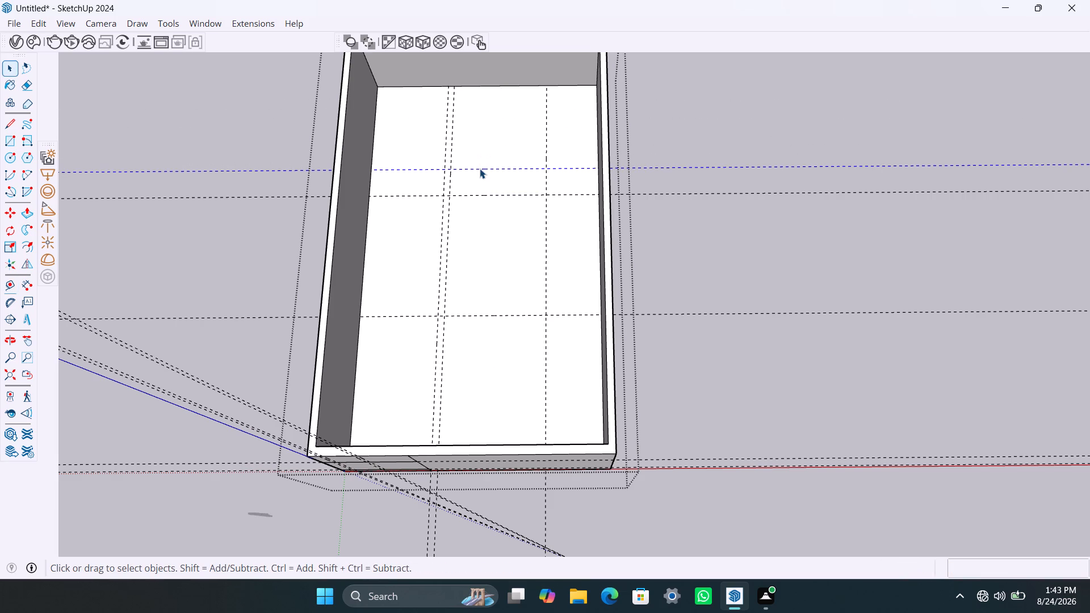
pyautogui.press('t')
pyautogui.click(480, 169)
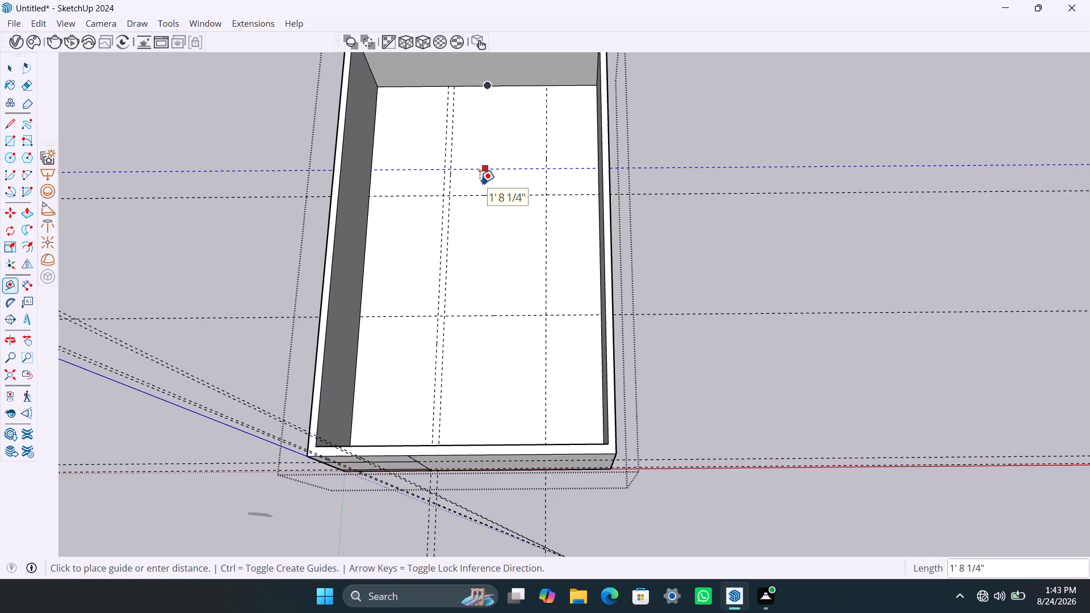
pyautogui.press('Escape')
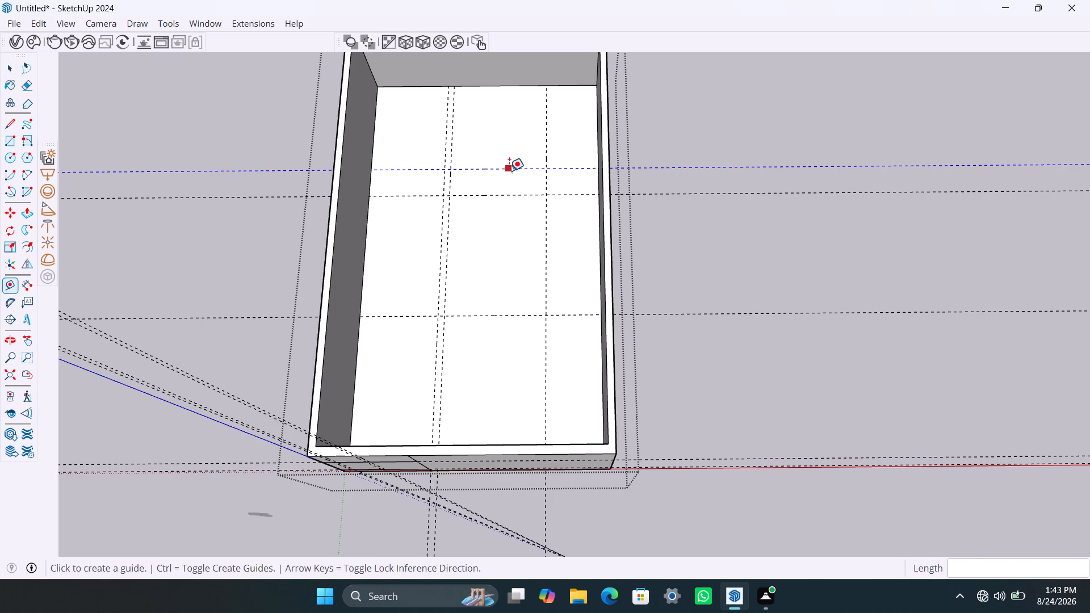
pyautogui.click(510, 175)
pyautogui.press('Escape')
pyautogui.click(515, 172)
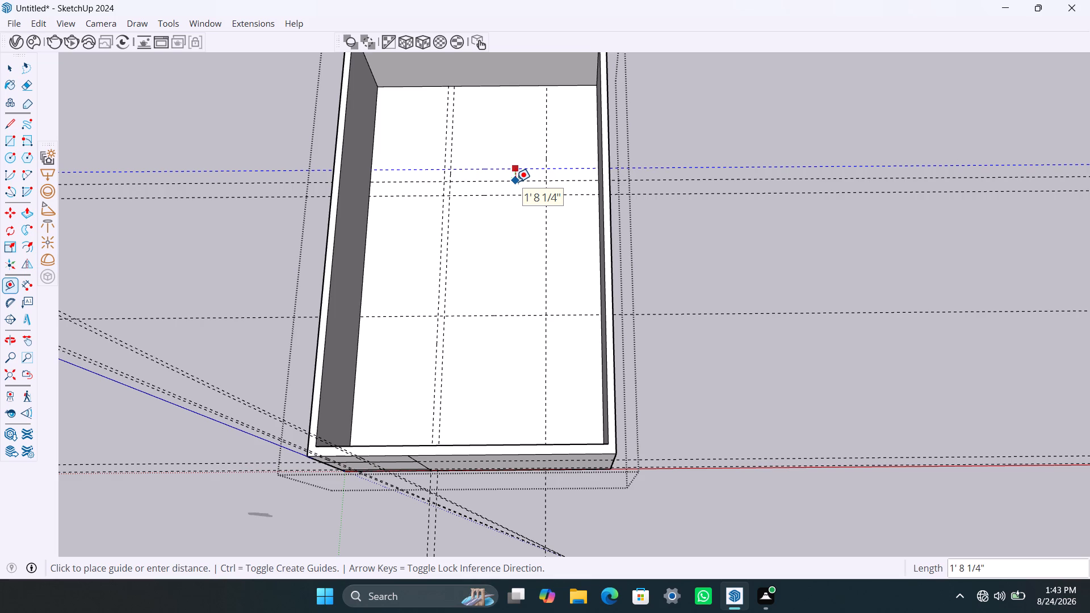
pyautogui.write('4.5"')
pyautogui.press('Return')
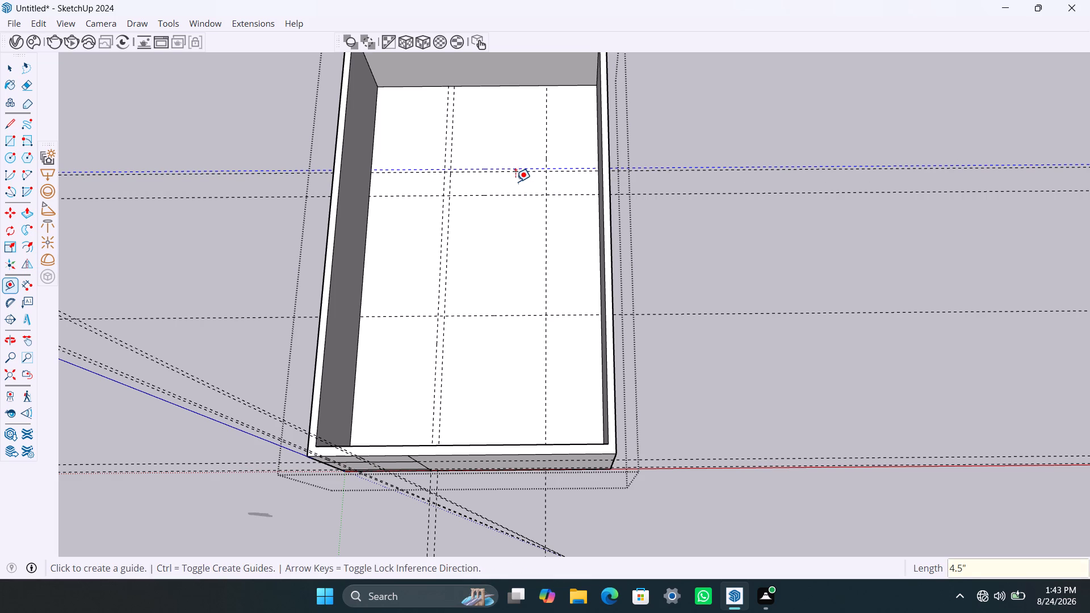
# Add a parallel guide 4.5" beyond the lengthwise guide nearest the farther side wall, toward that wall.
pyautogui.press('space')
pyautogui.click(545, 144)
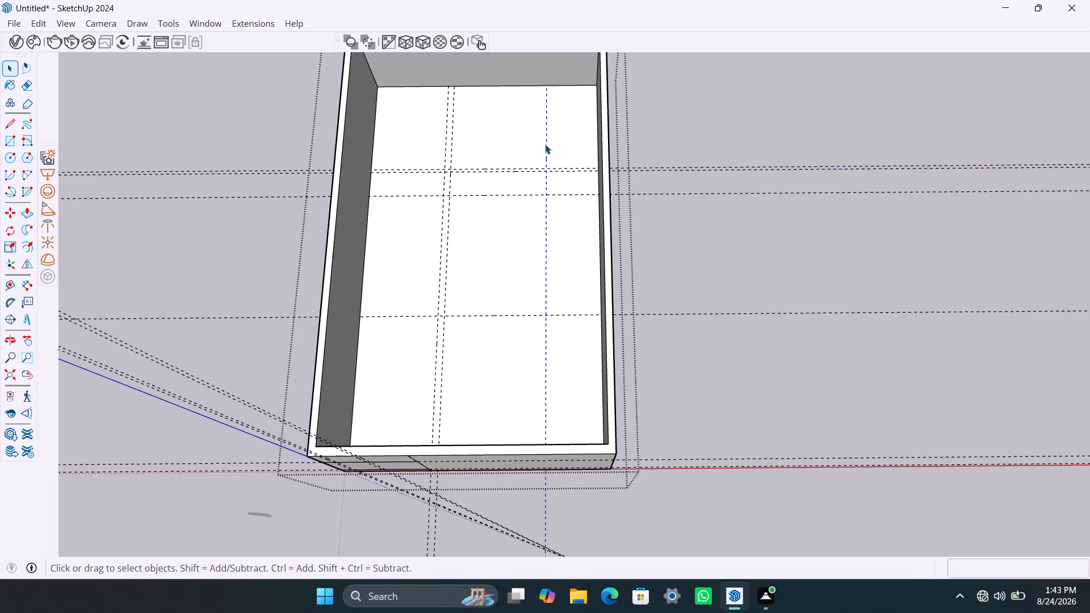
pyautogui.press('t')
pyautogui.click(543, 148)
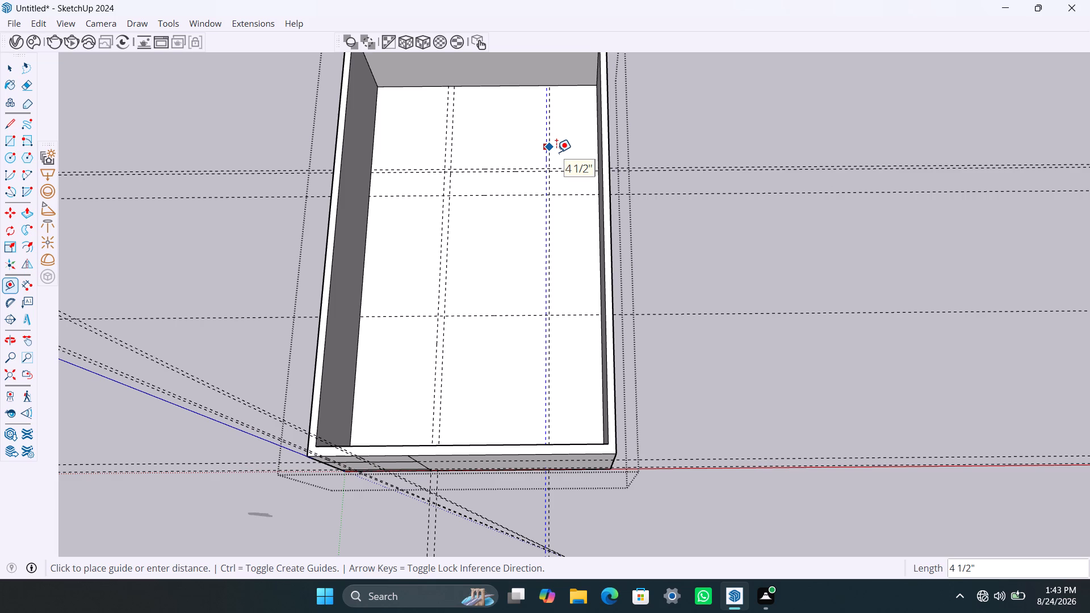
pyautogui.write('4.5"')
pyautogui.press('Return')
pyautogui.press('space')
# Add a crosswise floor guide 6' from the back wall's base, toward the front wall.
pyautogui.scroll(-1, 556, 121)
pyautogui.moveTo(555, 109); pyautogui.dragTo(556, 148, button='middle')
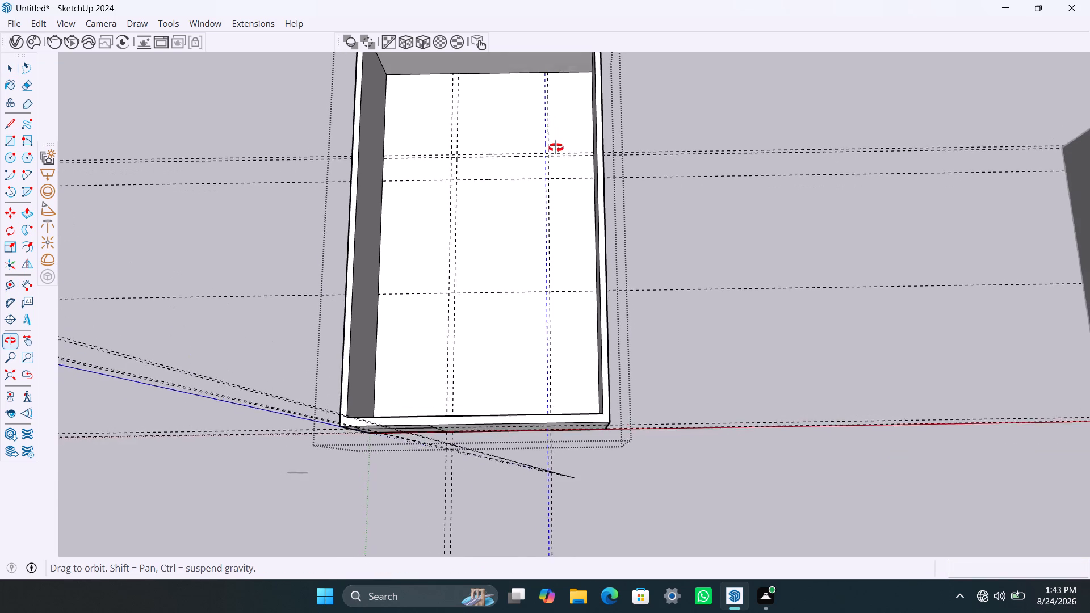
pyautogui.moveTo(556, 148); pyautogui.dragTo(556, 148, button='middle')
pyautogui.press('t')
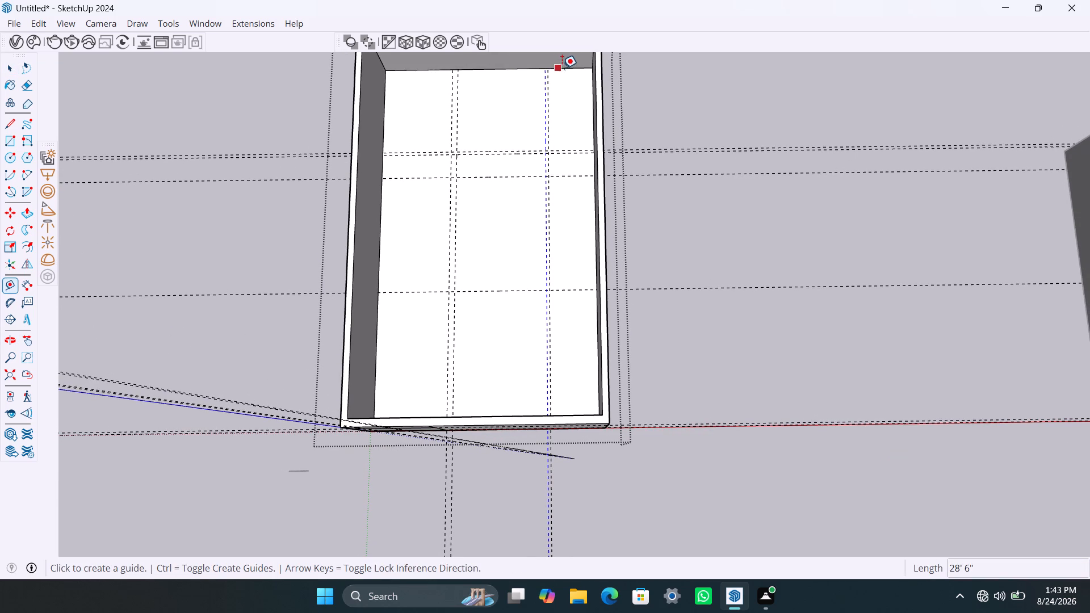
pyautogui.click(562, 68)
pyautogui.press('6')
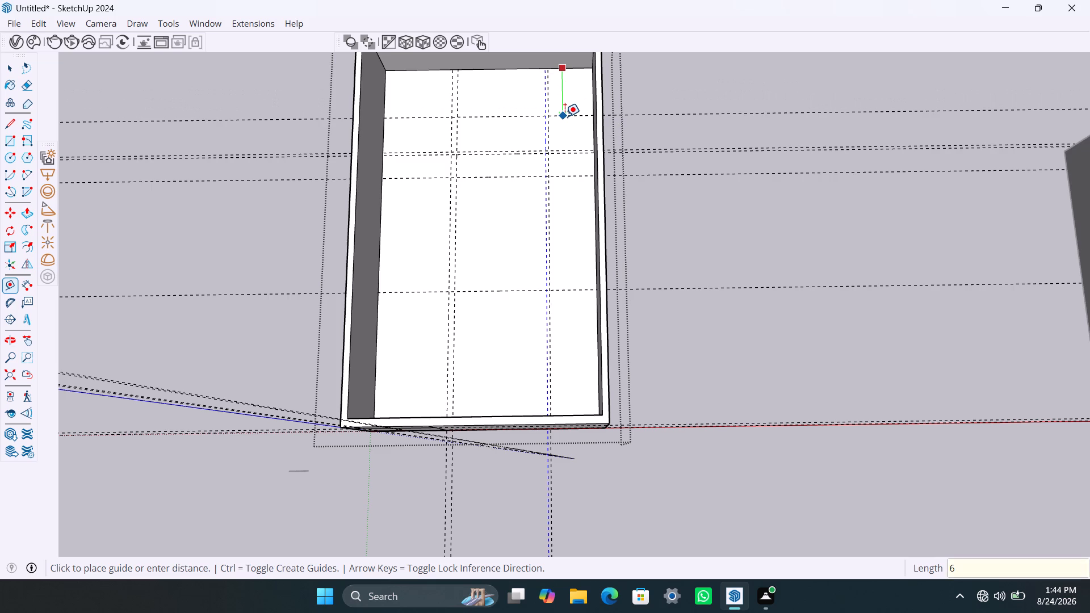
pyautogui.press("'")
pyautogui.press('Return')
# Add a parallel guide 4.5" from the new 6' crosswise guide, toward the front wall.
pyautogui.click(577, 108)
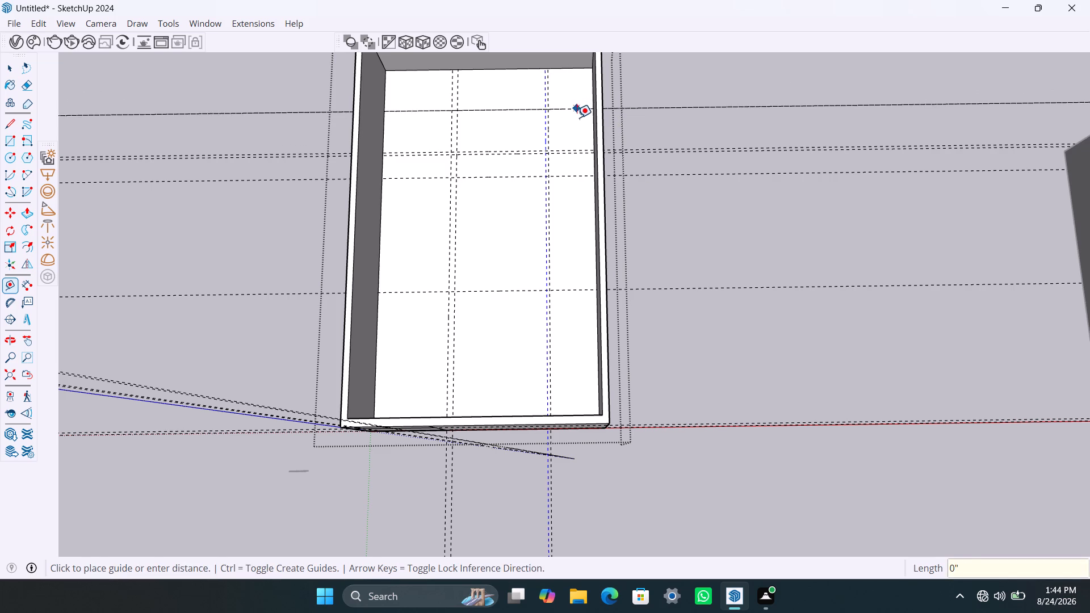
pyautogui.write('4.5"')
pyautogui.press('Return')
pyautogui.press('space')
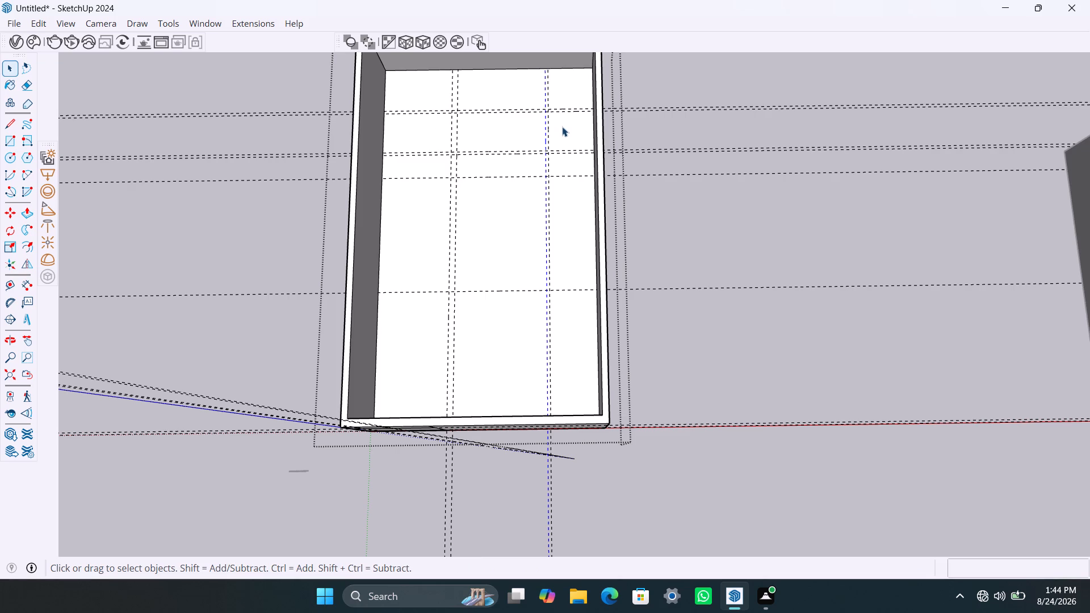
# Draw a closed wall stub about 1' long at the back wall, between the paired lengthwise guides nearest the farther side wall.
pyautogui.press('r')
pyautogui.press('space')
pyautogui.scroll(-1, 542, 97)
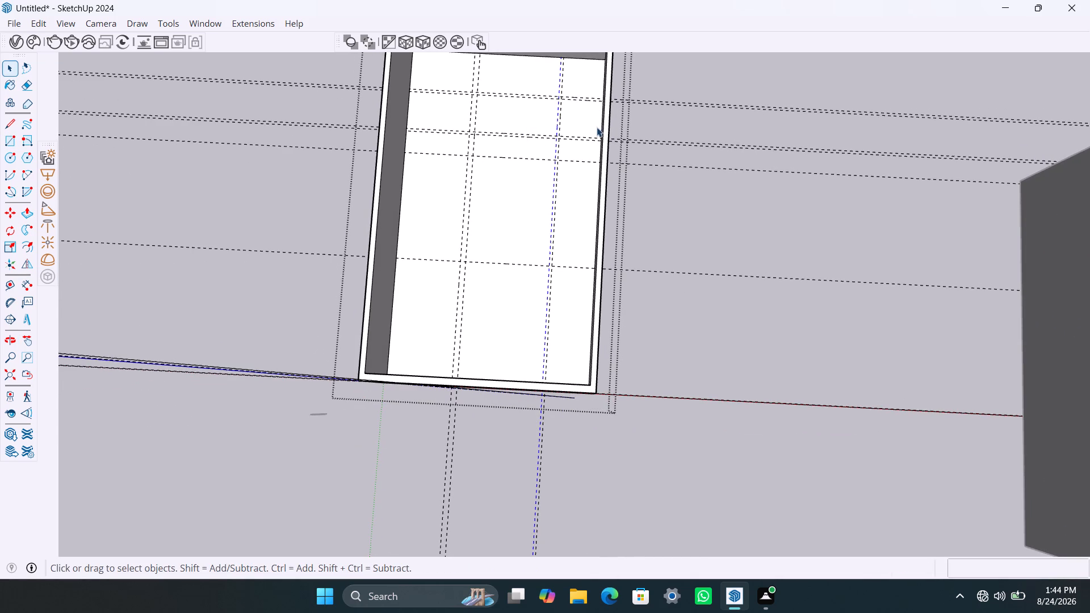
pyautogui.scroll(1, 596, 129)
pyautogui.keyDown('shift'); pyautogui.moveTo(536, 141); pyautogui.dragTo(498, 230, button='middle'); pyautogui.keyUp('shift')
pyautogui.press('l')
pyautogui.scroll(8, 519, 140)
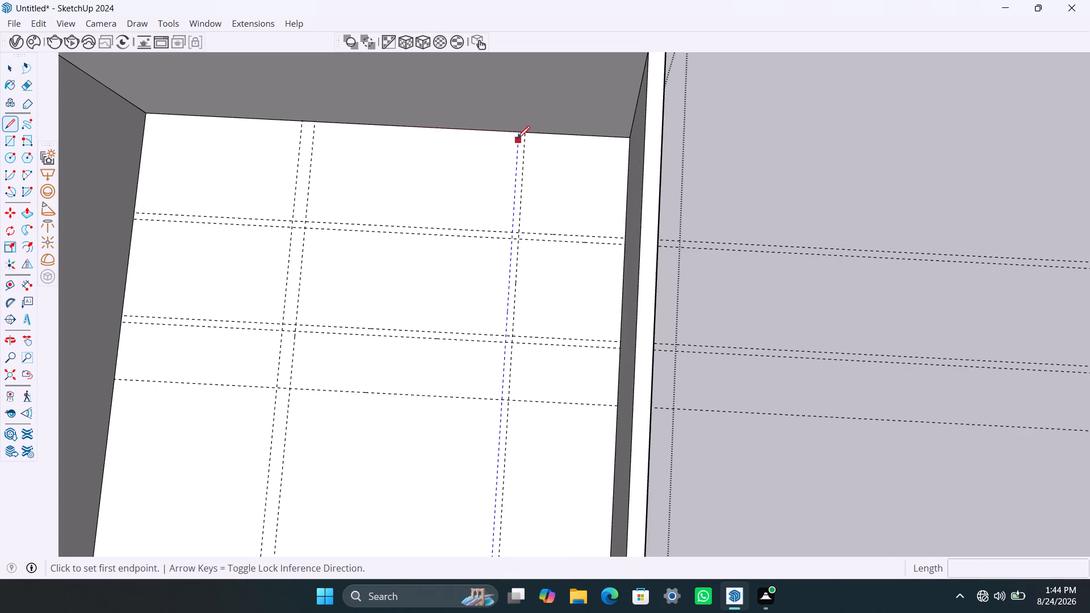
pyautogui.click(519, 133)
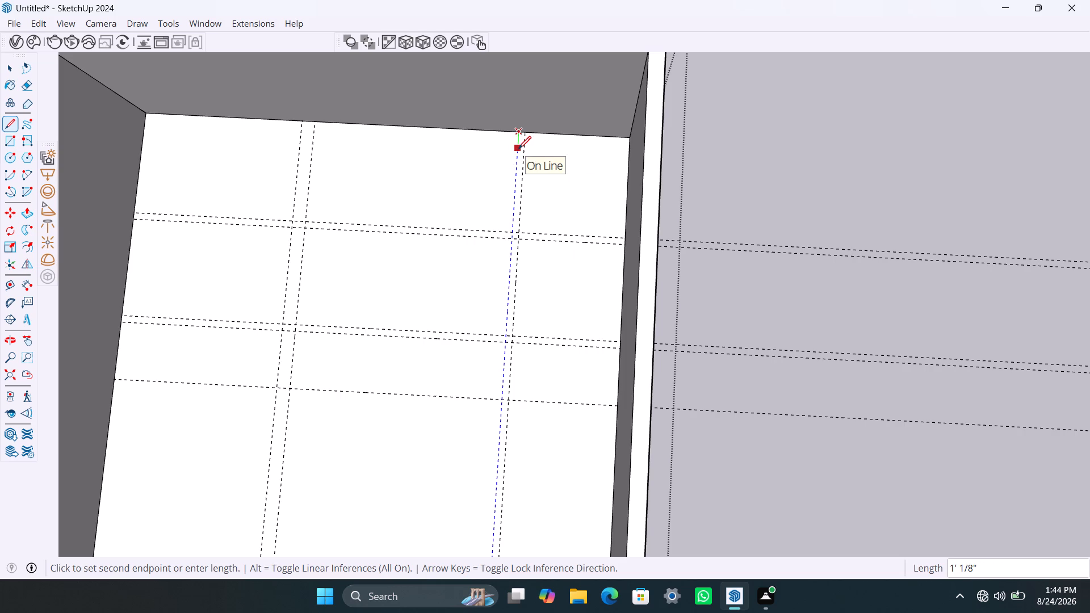
pyautogui.click(518, 148)
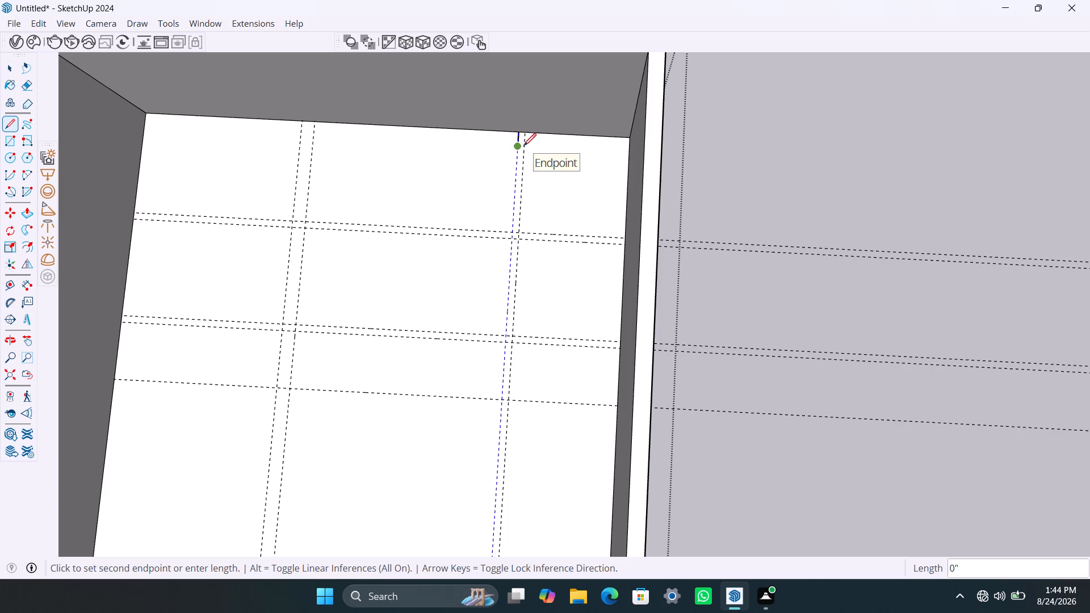
pyautogui.click(519, 146)
pyautogui.click(527, 146)
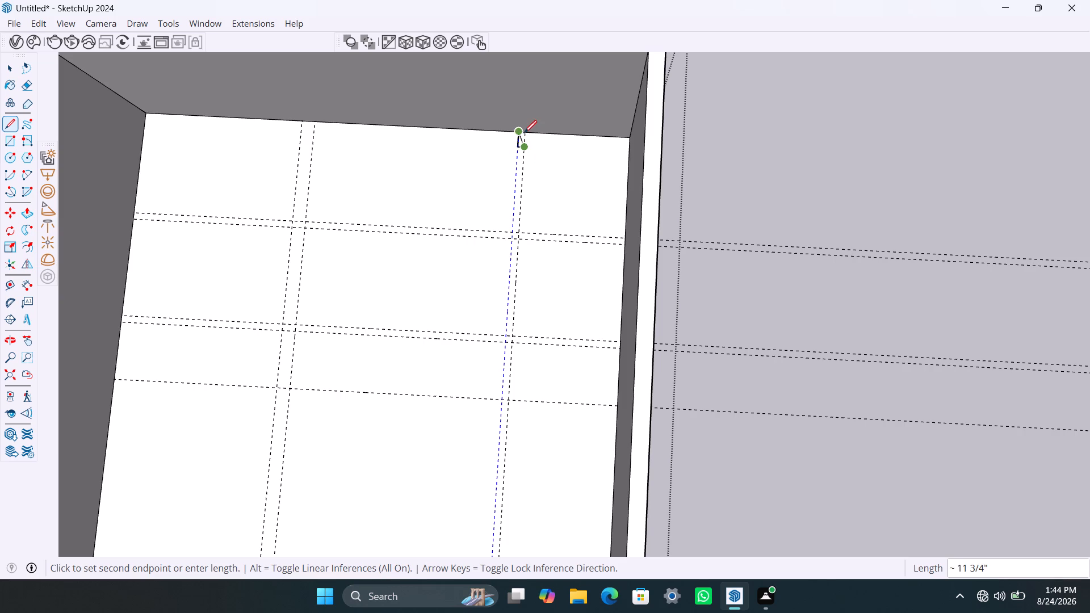
pyautogui.click(528, 132)
pyautogui.click(518, 132)
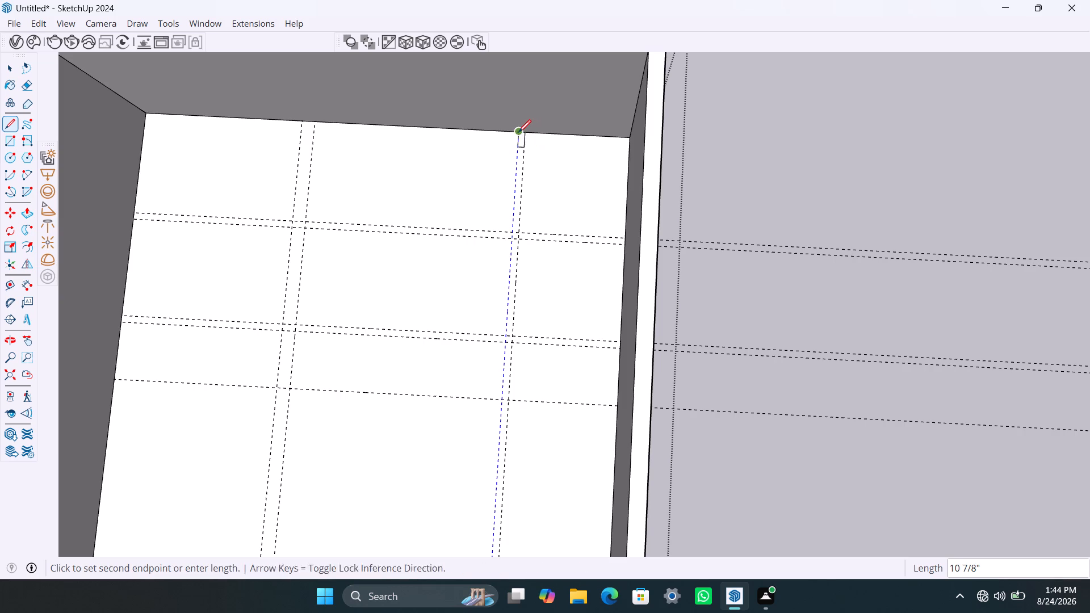
pyautogui.press('space')
pyautogui.press('r')
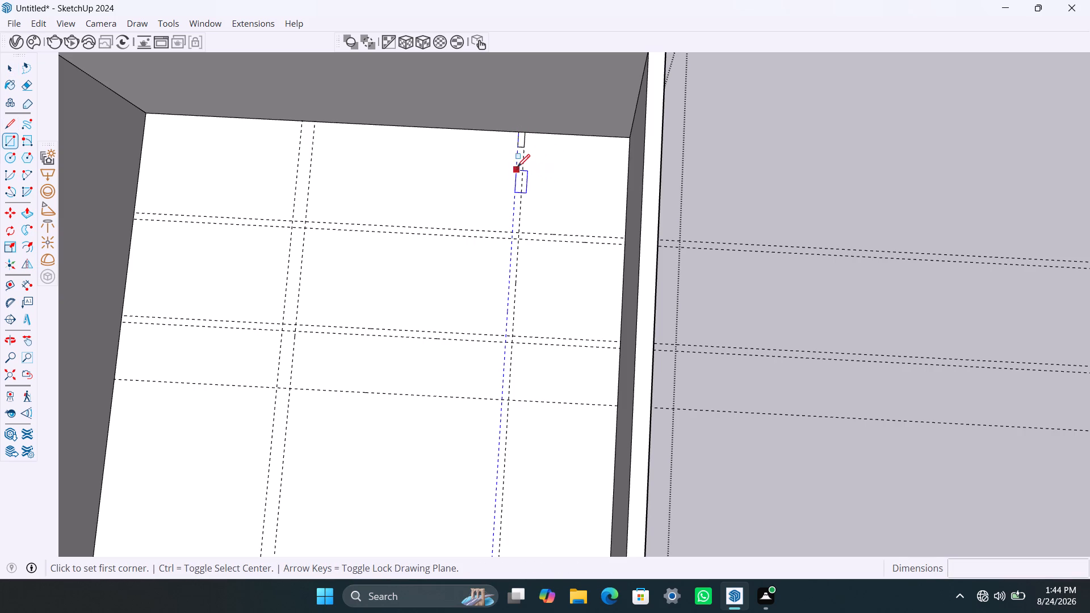
pyautogui.press('space')
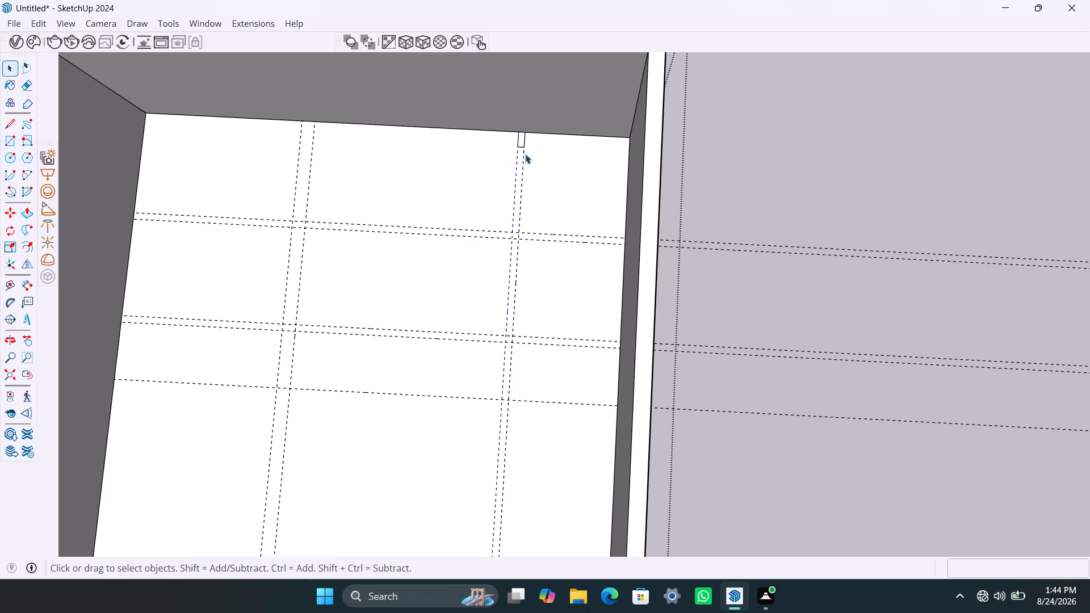
# Add a crosswise guide 2'6" from the wall stub's free end, toward the front wall, for a door opening.
pyautogui.press('t')
pyautogui.scroll(9, 519, 150)
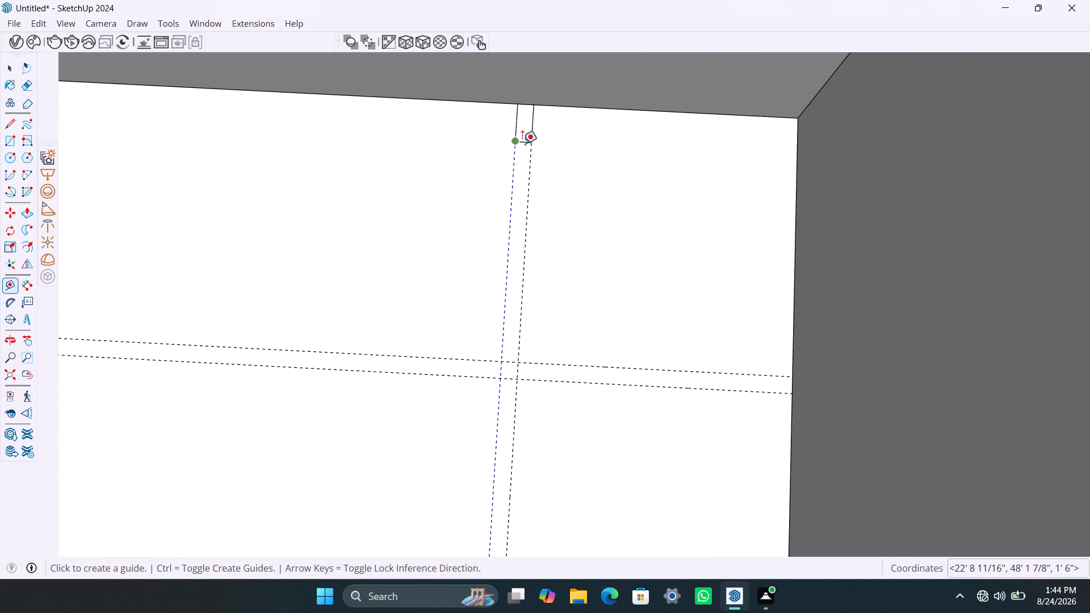
pyautogui.scroll(14, 522, 144)
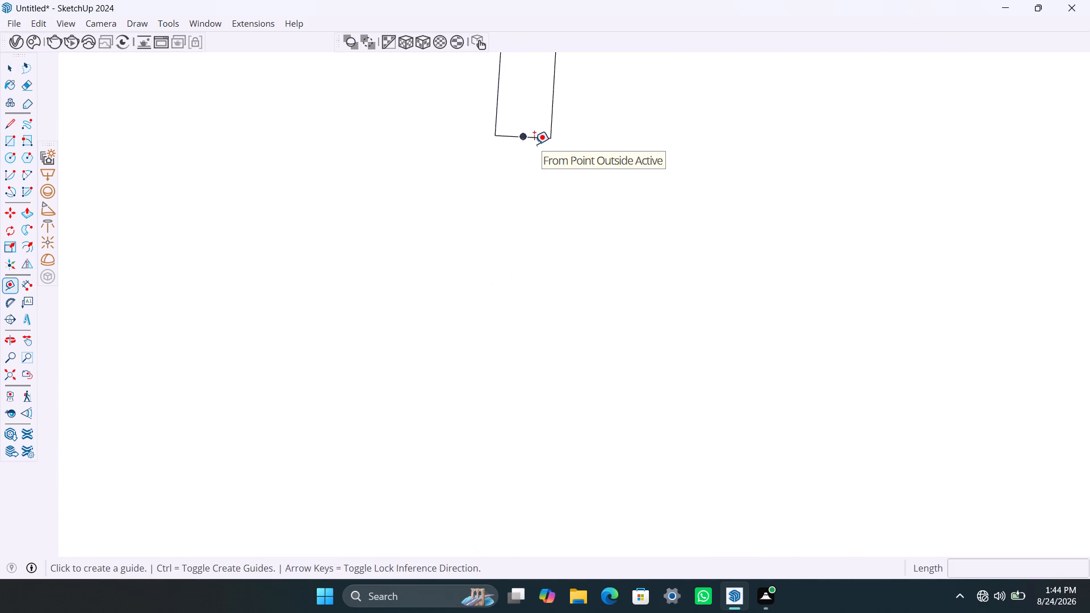
pyautogui.scroll(4, 534, 144)
pyautogui.click(549, 136)
pyautogui.scroll(-2, 556, 270)
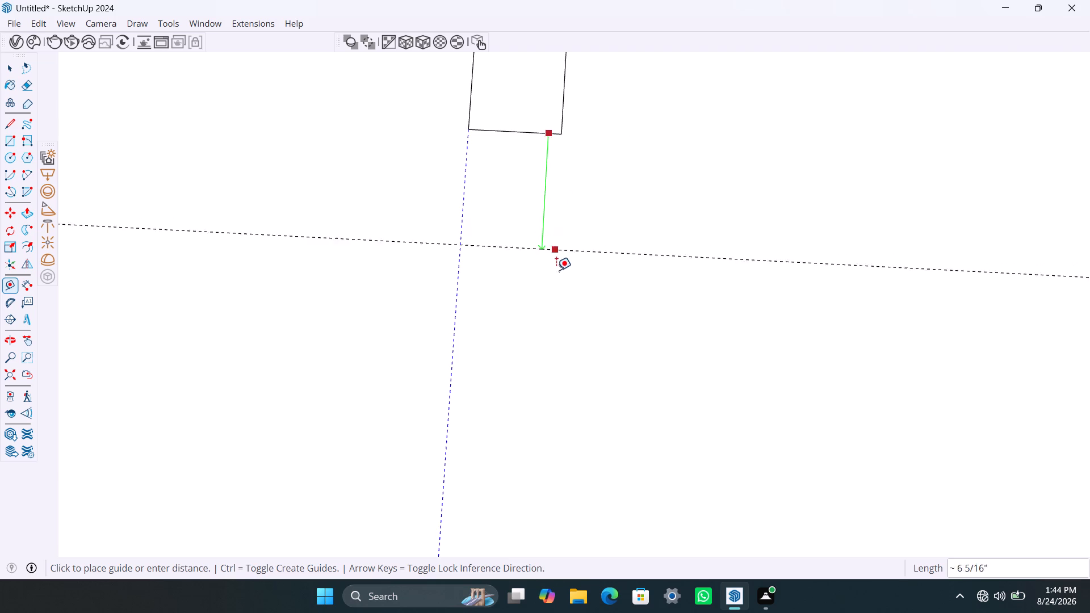
pyautogui.scroll(-10, 556, 270)
pyautogui.write('2\'6"')
pyautogui.press('Return')
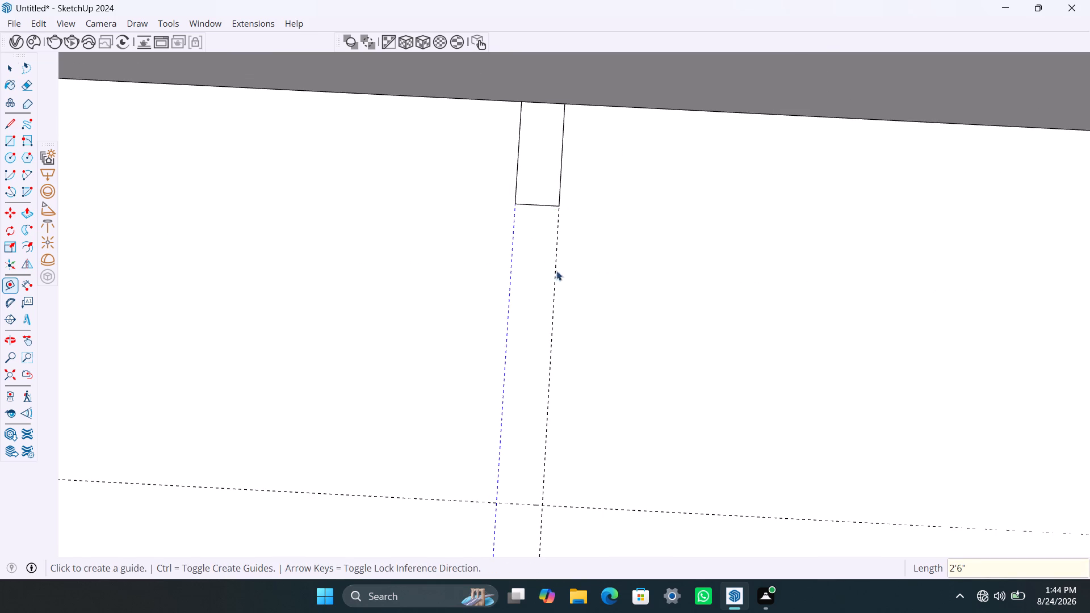
pyautogui.press('space')
# Draw a 4.5" by about 3' lengthwise partition rectangle from the 2'6" opening guide to the front-side guide of the 6' pair.
pyautogui.scroll(-12, 560, 300)
pyautogui.scroll(-4, 552, 350)
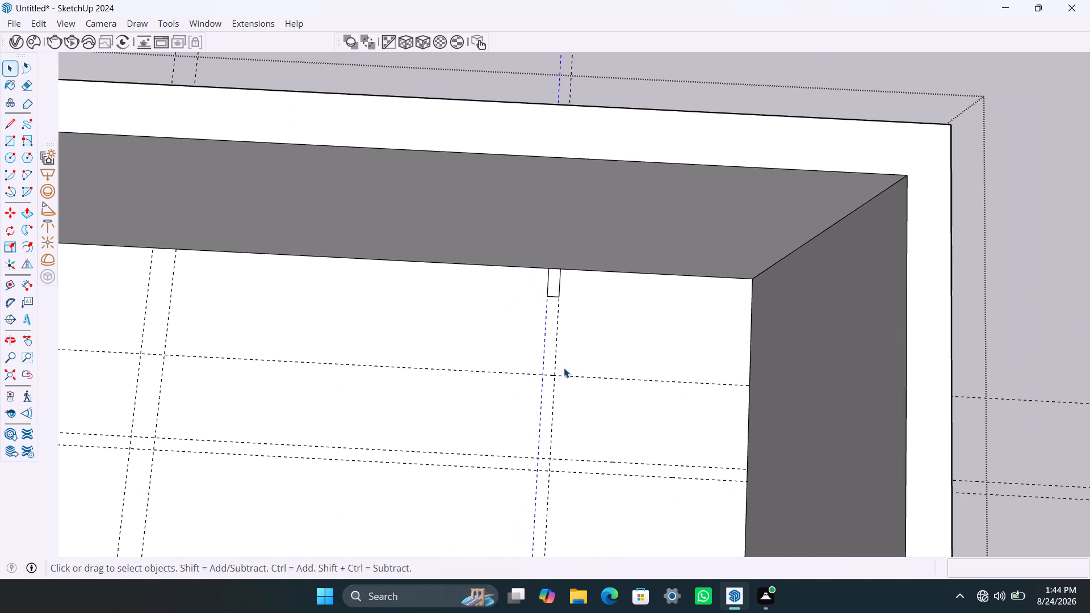
pyautogui.press('r')
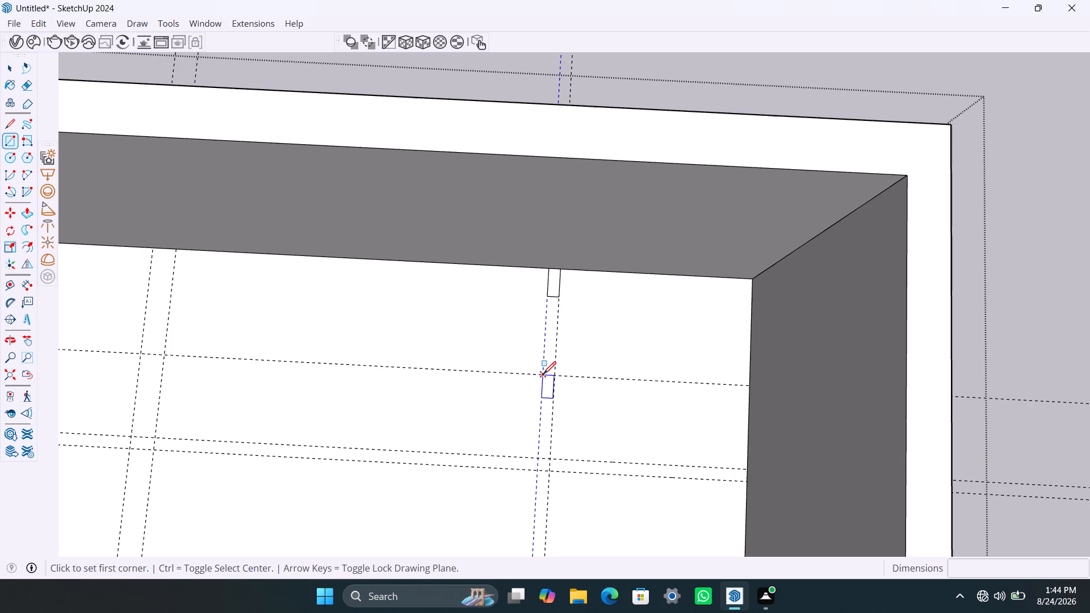
pyautogui.click(543, 374)
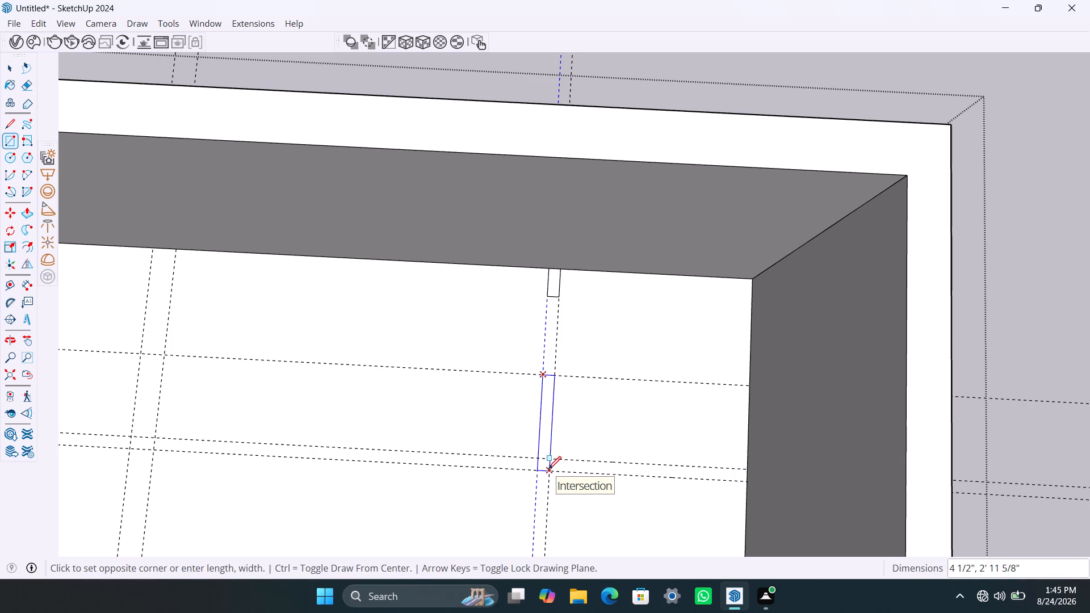
pyautogui.click(548, 469)
pyautogui.press('space')
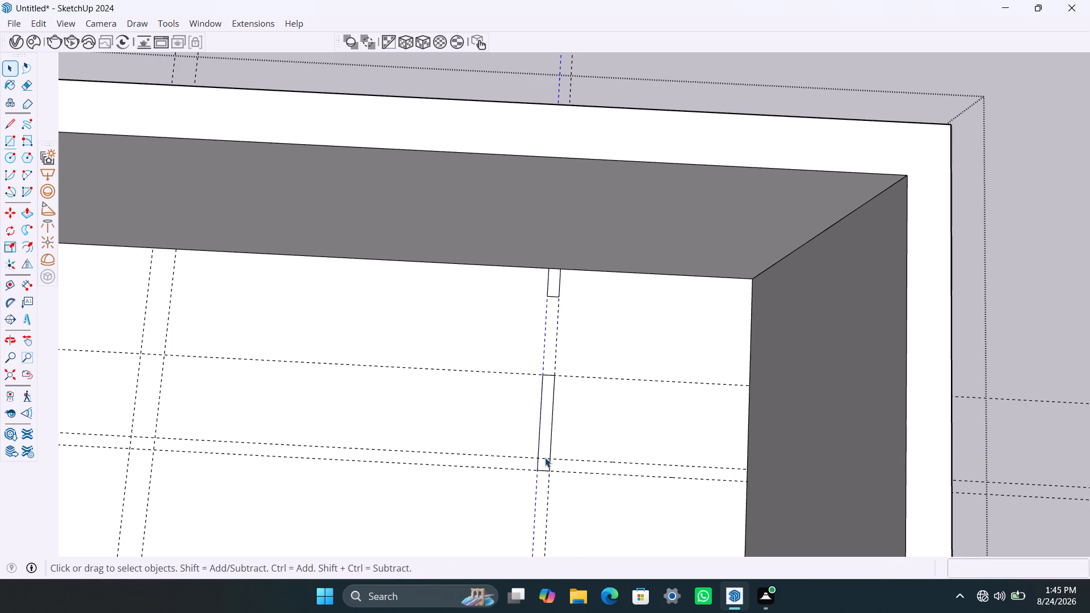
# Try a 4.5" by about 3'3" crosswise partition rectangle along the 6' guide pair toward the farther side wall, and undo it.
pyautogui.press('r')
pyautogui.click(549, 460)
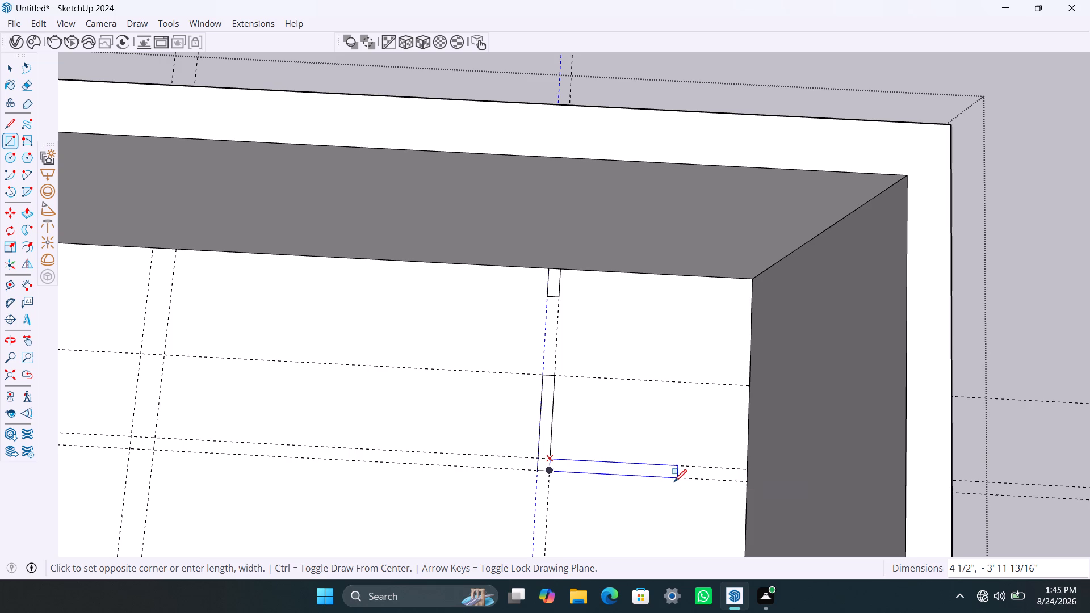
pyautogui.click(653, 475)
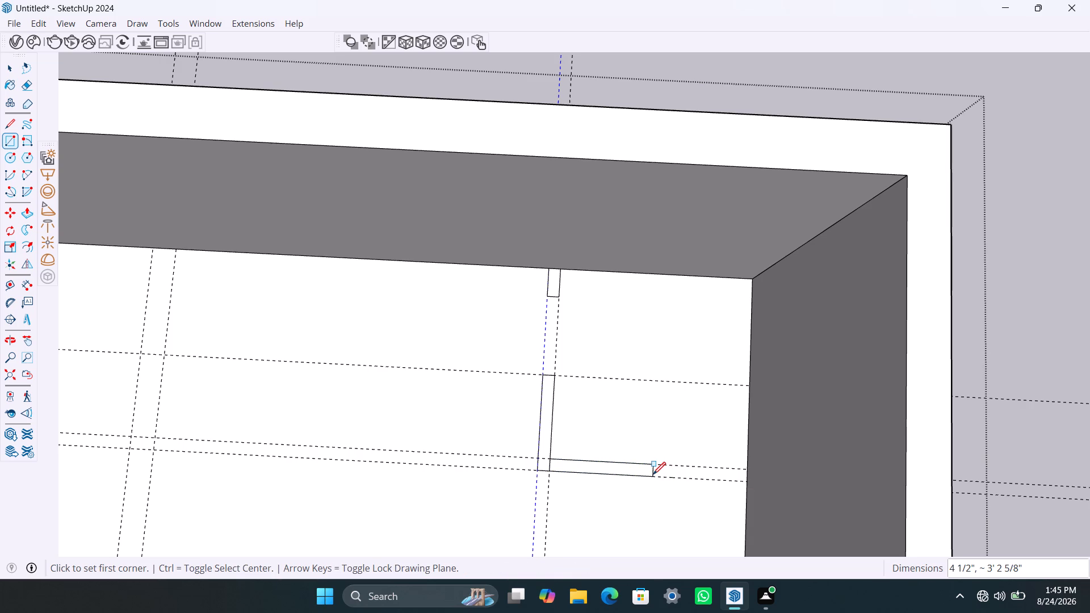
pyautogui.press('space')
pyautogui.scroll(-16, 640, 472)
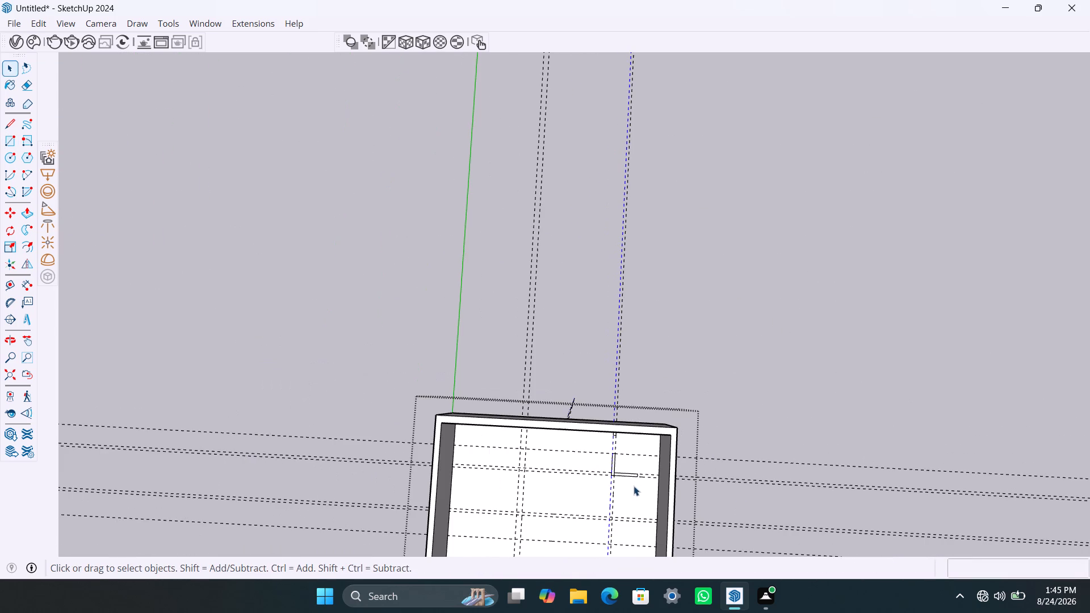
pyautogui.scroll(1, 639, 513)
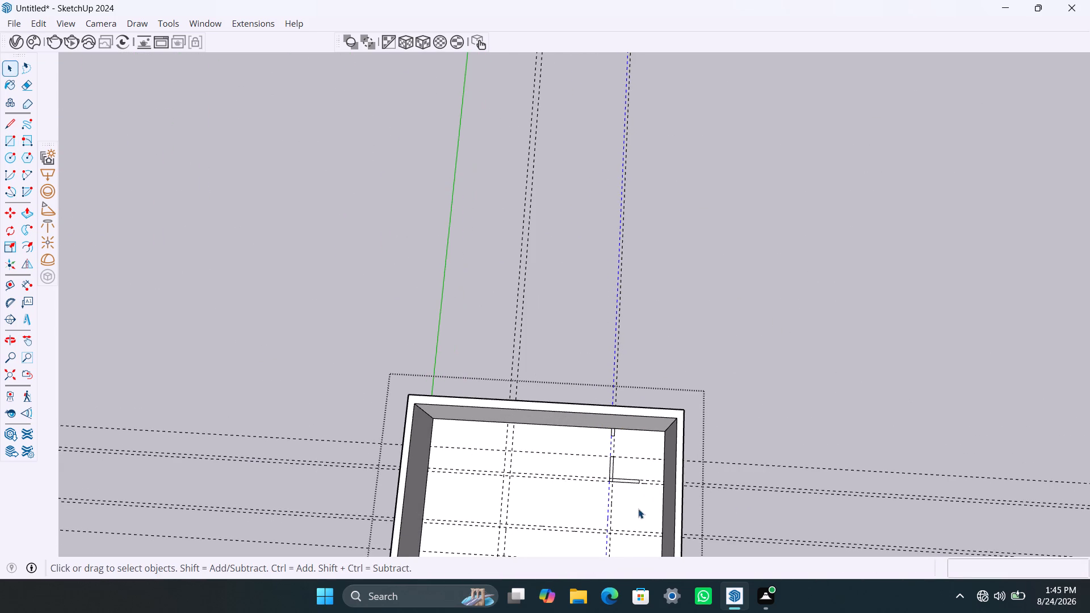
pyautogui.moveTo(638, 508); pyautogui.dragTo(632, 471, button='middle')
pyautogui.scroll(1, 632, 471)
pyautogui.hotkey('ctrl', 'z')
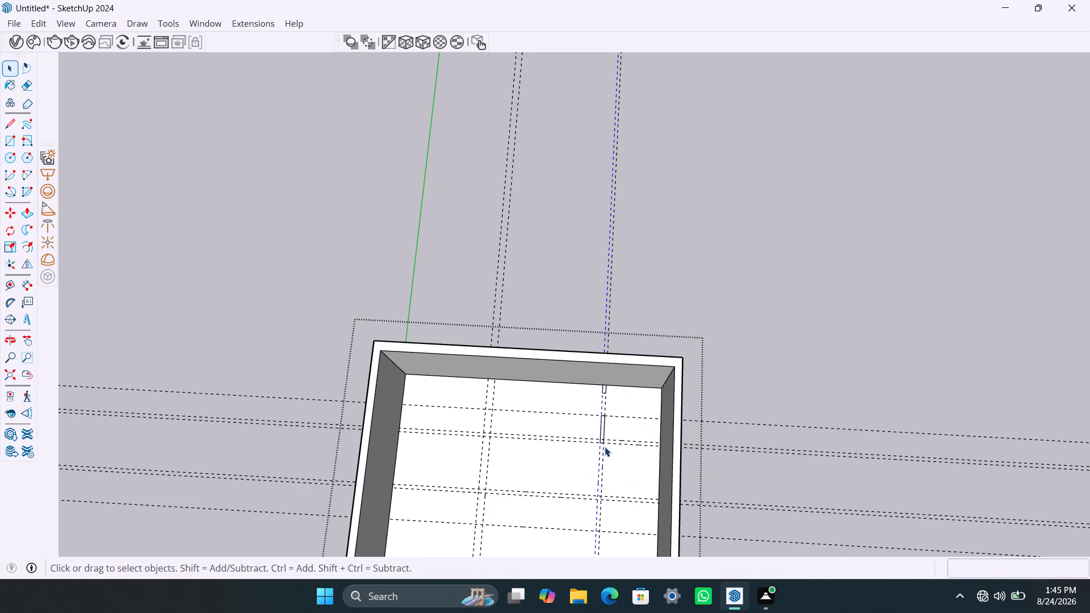
# Draw a 4.5" crosswise partition rectangle along the 6' guide pair from the lengthwise partition to the farther side wall.
pyautogui.scroll(5, 605, 447)
pyautogui.press('r')
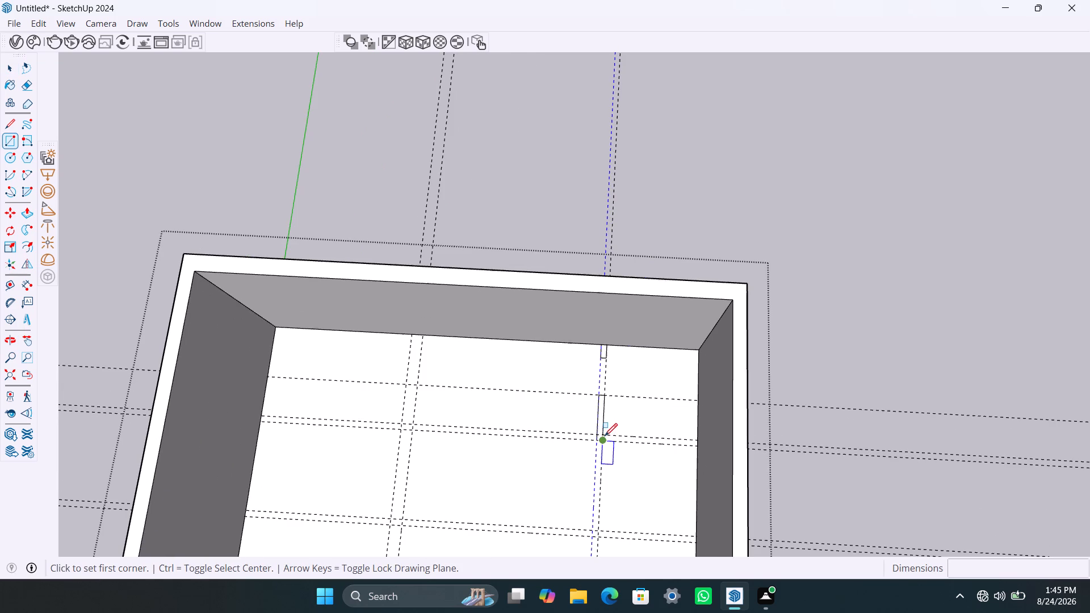
pyautogui.scroll(9, 602, 433)
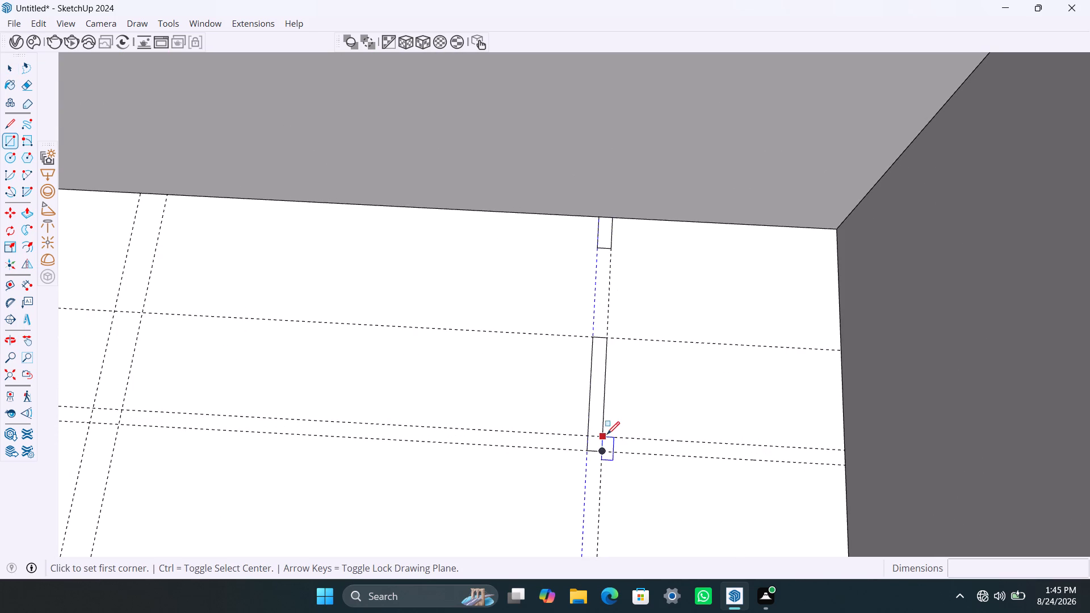
pyautogui.click(603, 436)
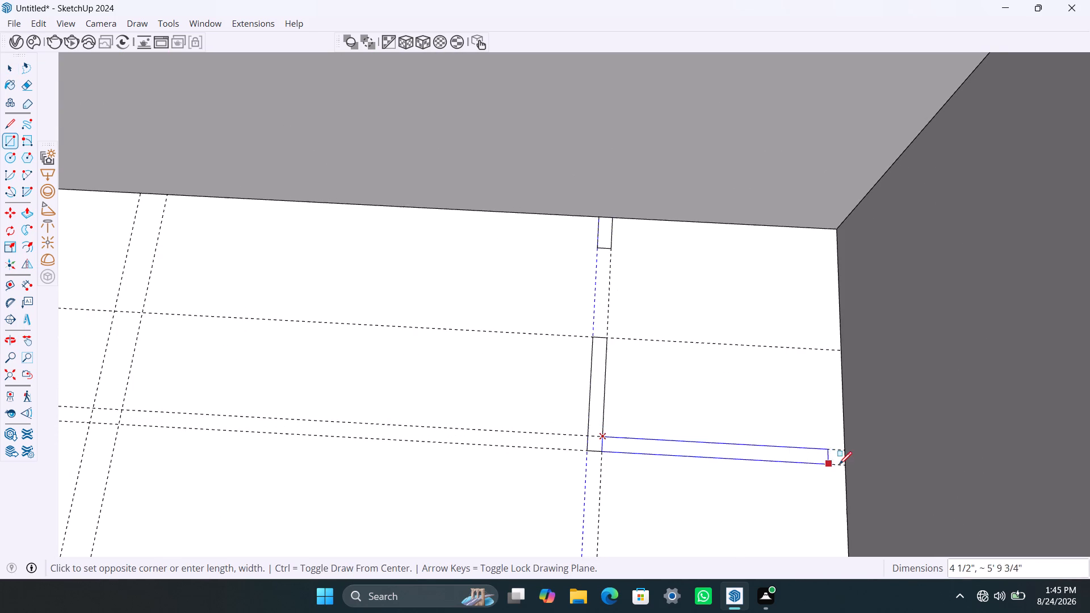
pyautogui.click(843, 465)
# Extend the lengthwise partition with a 4.5" by 6' rectangle from the 6' guide pair to the 12' guide pair.
pyautogui.scroll(-12, 691, 467)
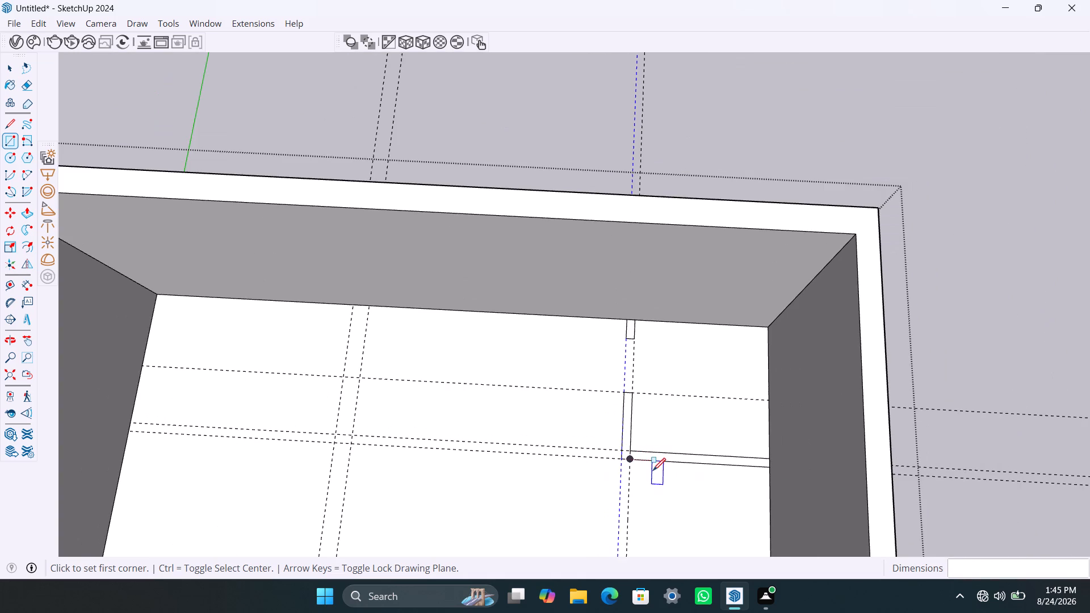
pyautogui.keyDown('shift'); pyautogui.moveTo(653, 471); pyautogui.dragTo(666, 351, button='middle'); pyautogui.keyUp('shift')
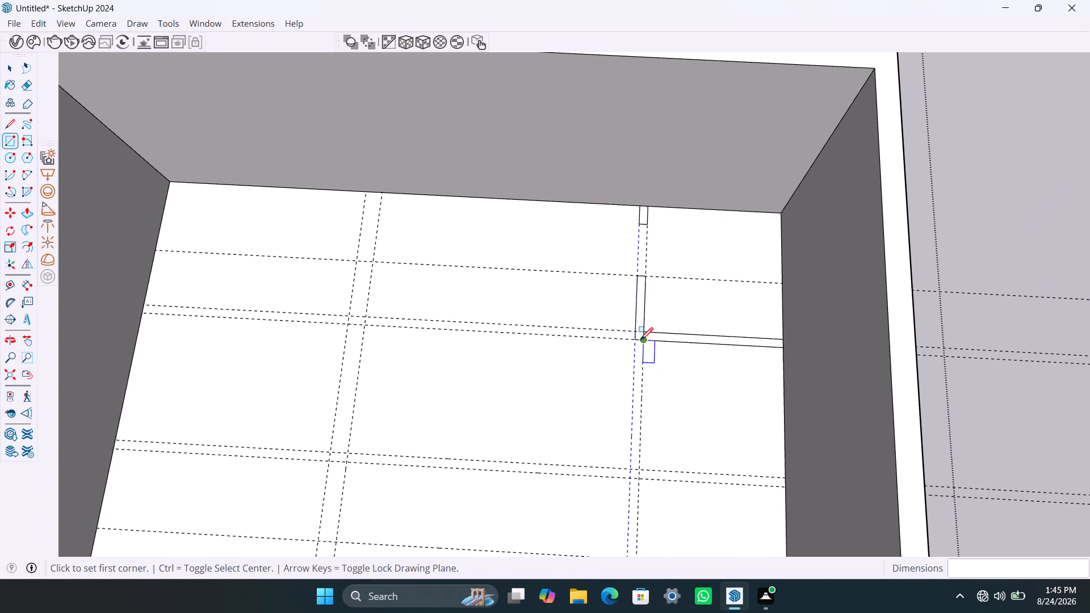
pyautogui.click(644, 340)
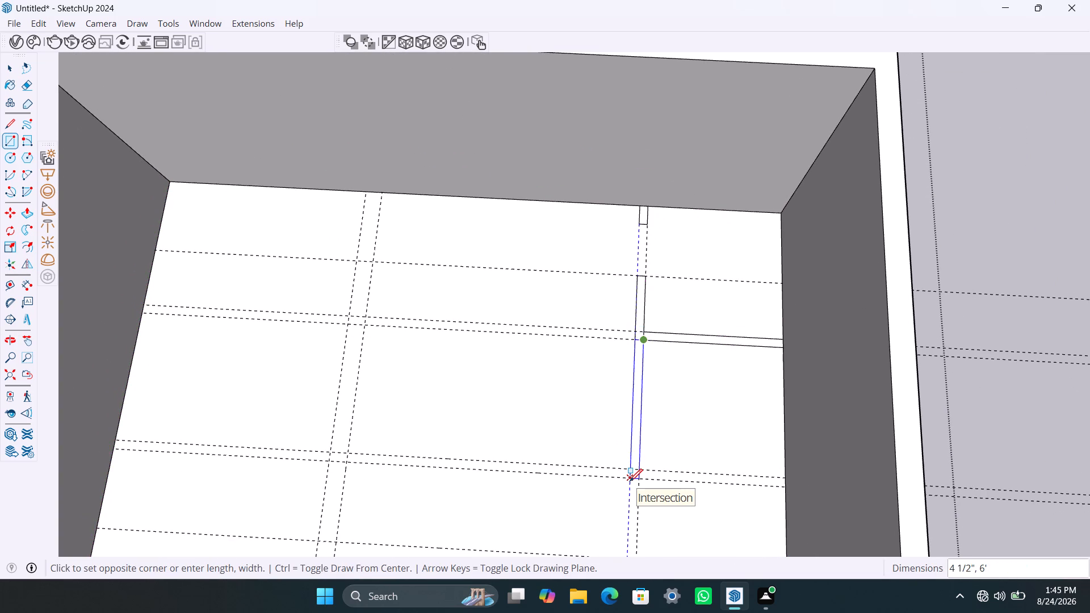
pyautogui.click(630, 481)
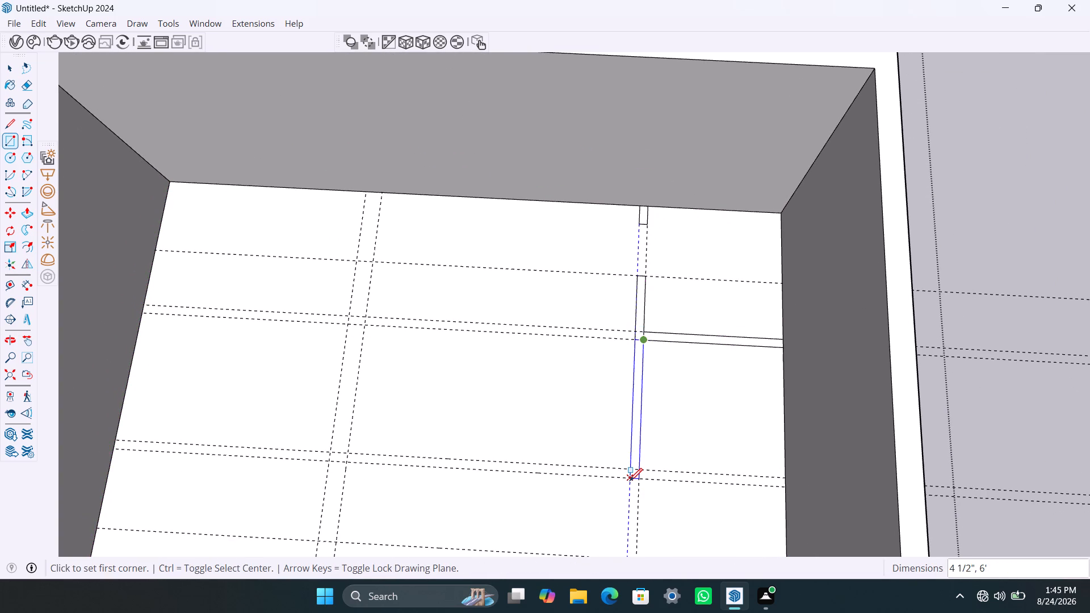
# Draw a 4.5" by about 3' crosswise partition rectangle along the 12' guide pair, from the lengthwise partition toward the farther side wall.
pyautogui.click(641, 471)
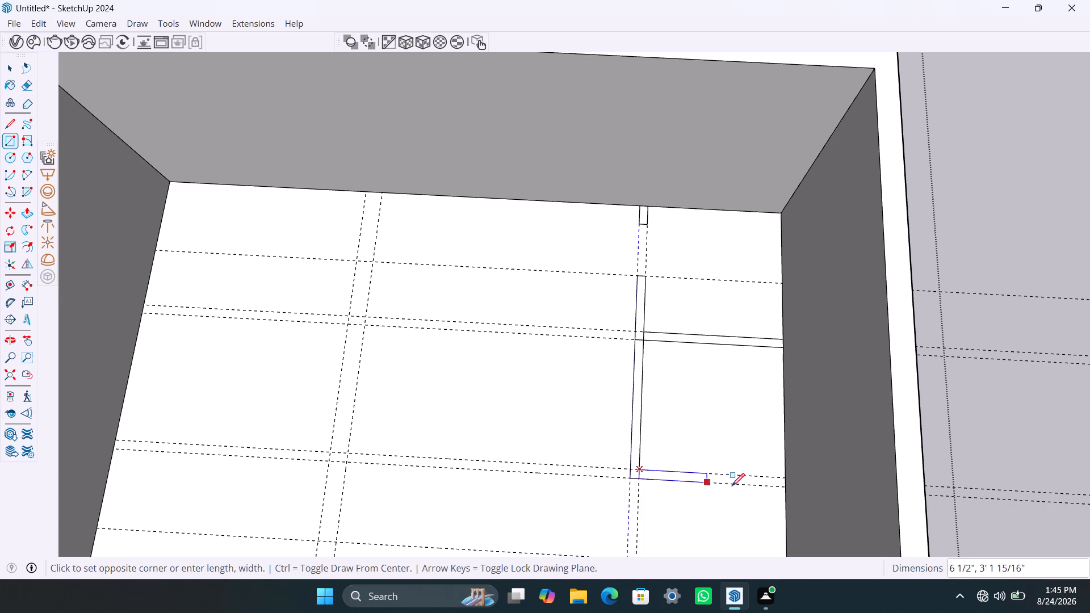
pyautogui.click(711, 484)
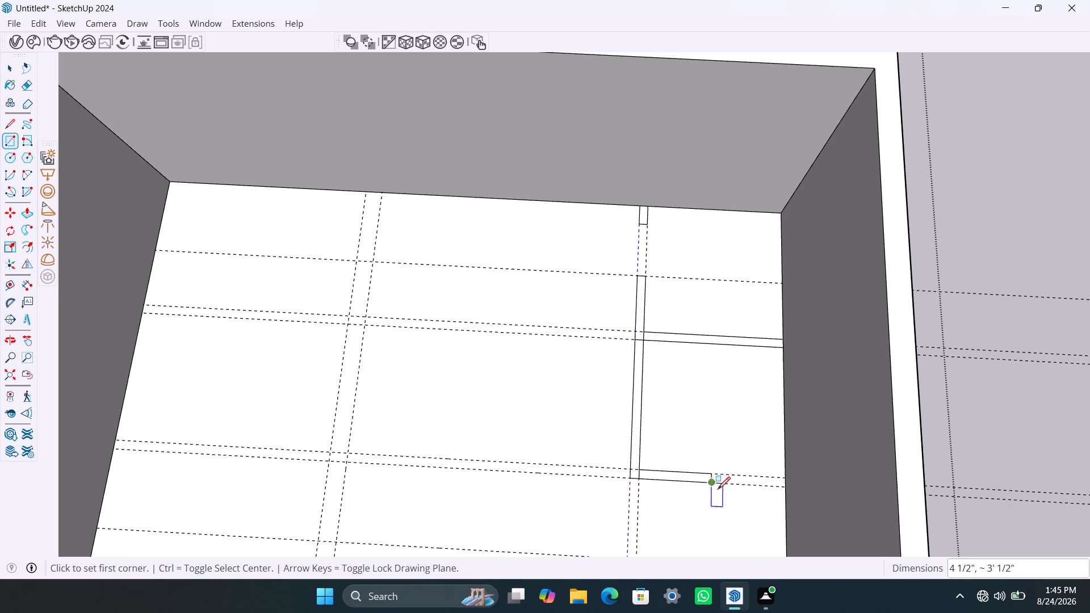
pyautogui.press('space')
# Draw a 2'6" line along the 12' guide from the crosswise partition's open end to mark a door opening toward the farther side wall.
pyautogui.press('t')
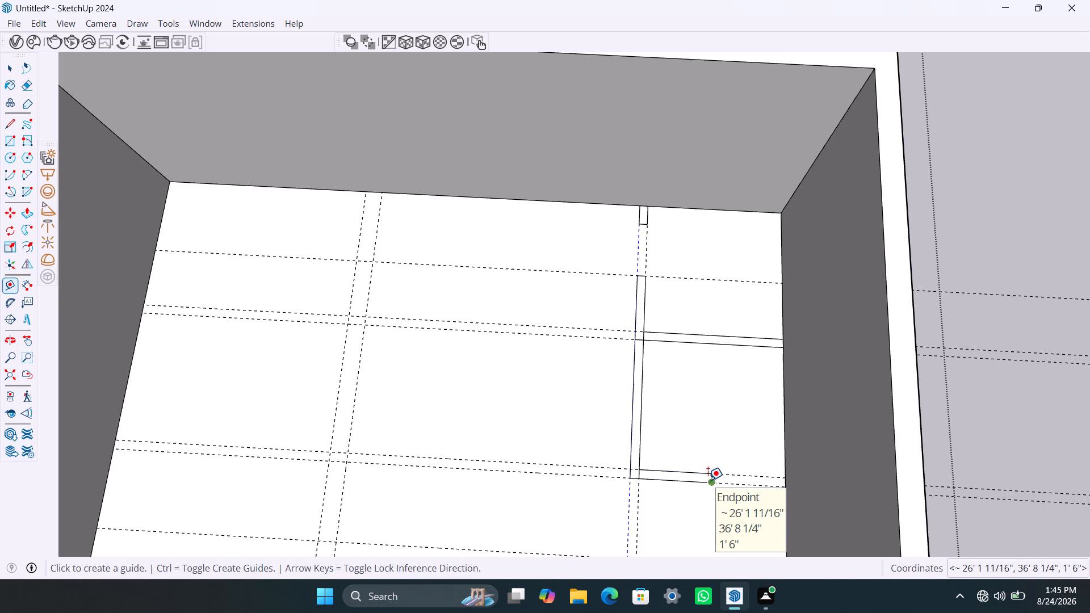
pyautogui.scroll(3, 708, 480)
pyautogui.press('space')
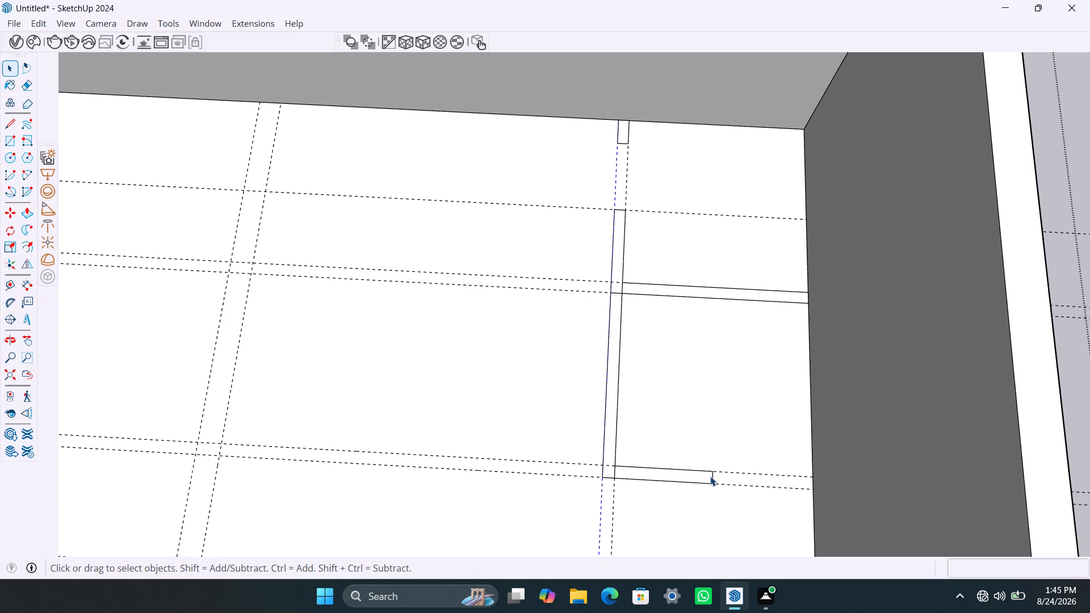
pyautogui.press('l')
pyautogui.click(715, 472)
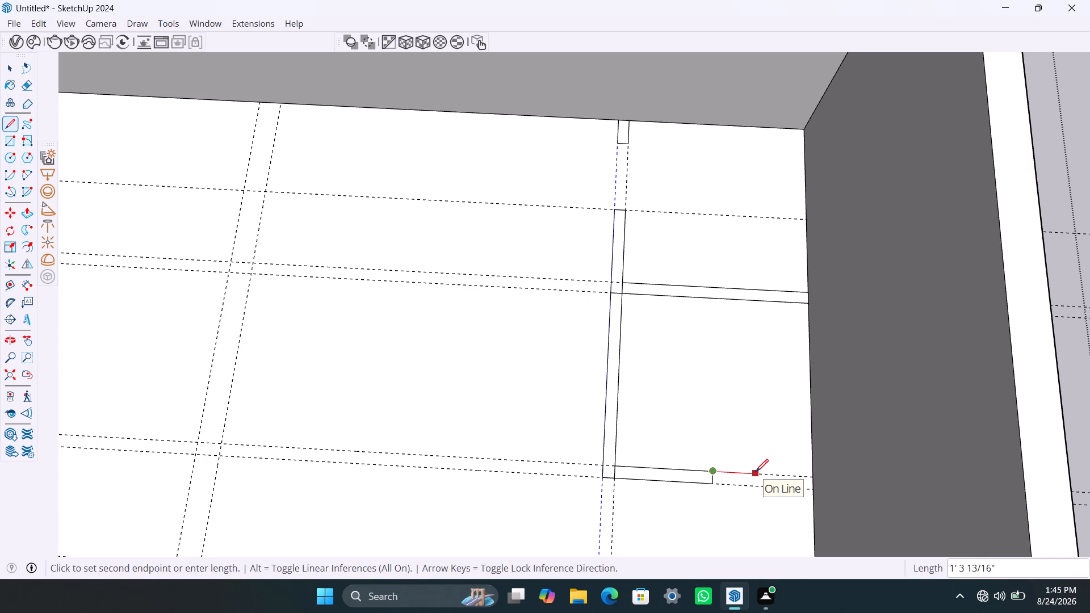
pyautogui.write('2\'6"')
pyautogui.press('Return')
pyautogui.press('space')
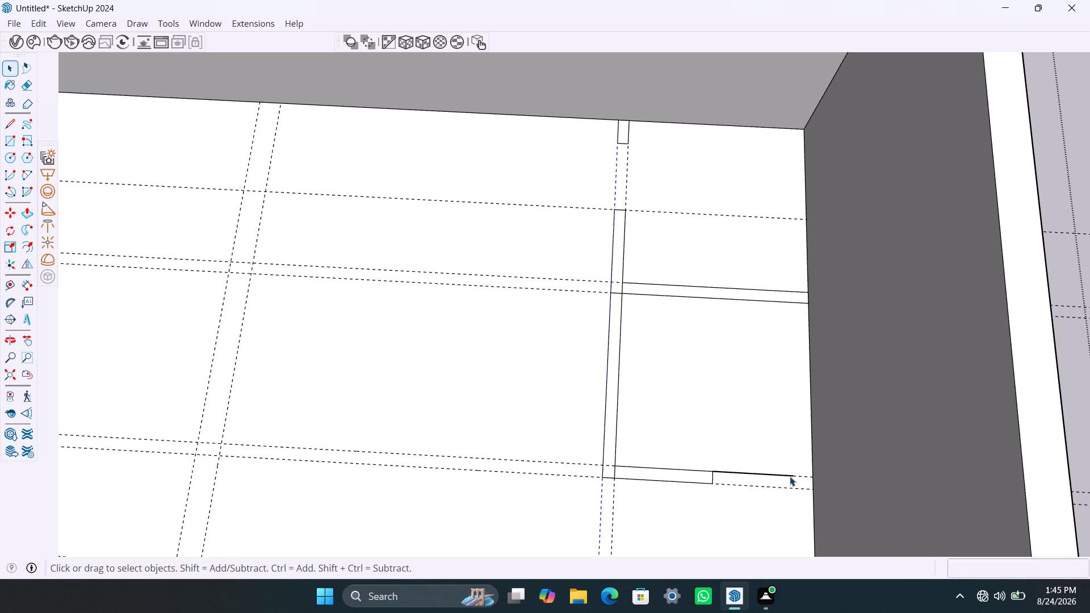
# Draw a 4.5" by about 5 5/8" partition stub from the opening's far end to the side wall, and delete the 2'6" marking line.
pyautogui.press('r')
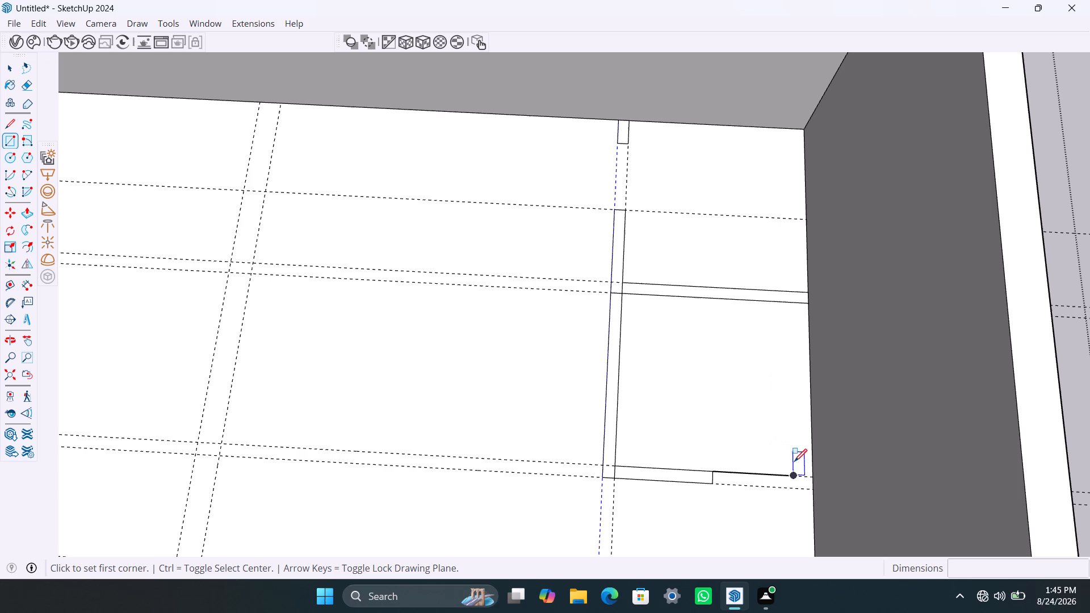
pyautogui.click(793, 475)
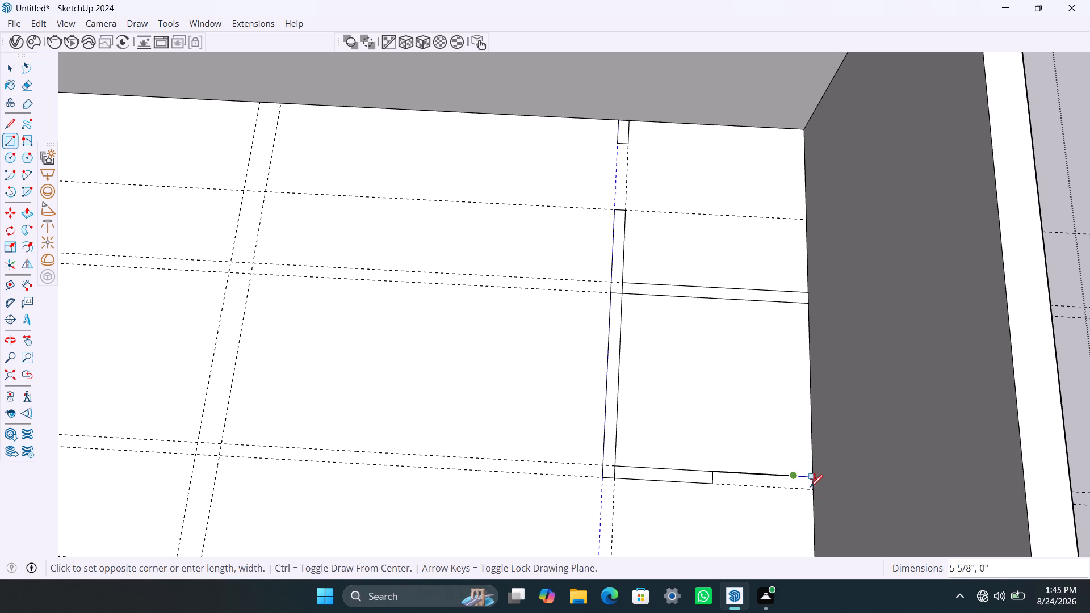
pyautogui.click(812, 490)
pyautogui.press('space')
pyautogui.click(774, 475)
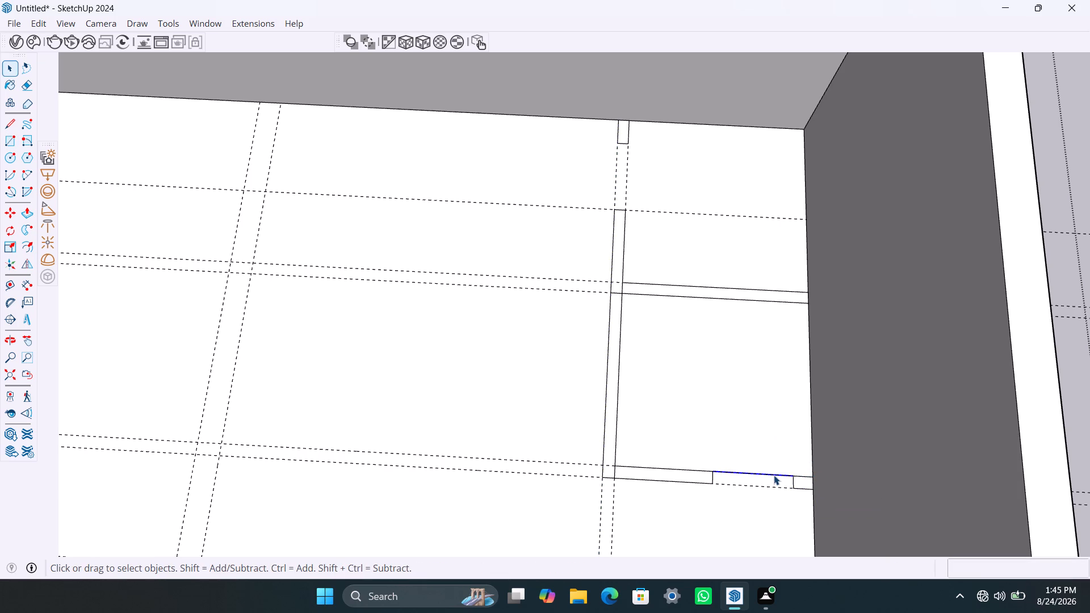
pyautogui.press('Delete')
# Delete the single crosswise guide nearest the end wall and both guides of the 6' crosswise pair.
pyautogui.scroll(-7, 662, 429)
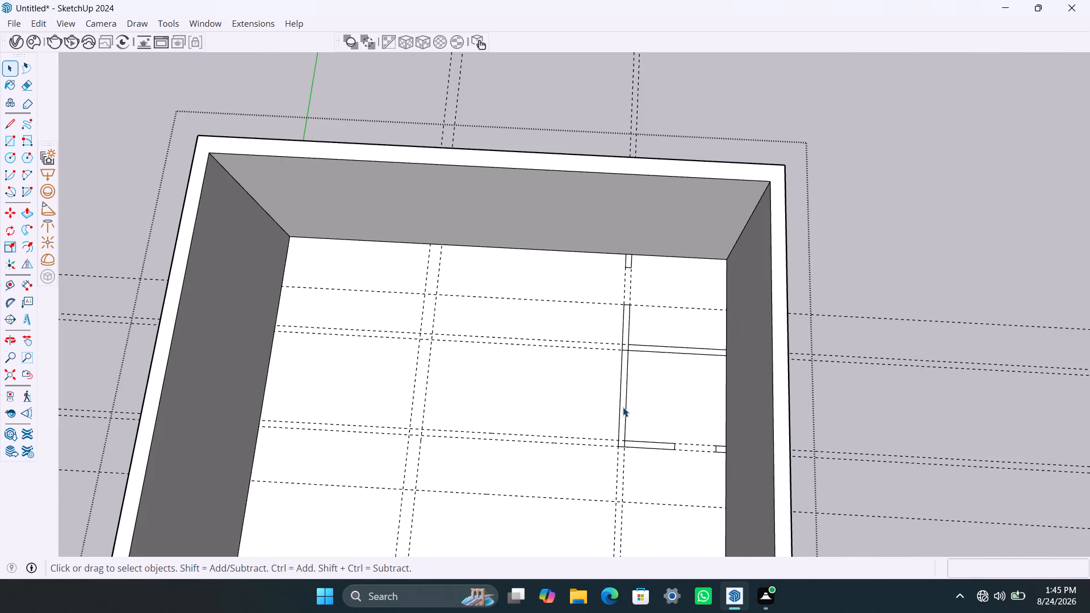
pyautogui.keyDown('shift'); pyautogui.moveTo(636, 389); pyautogui.dragTo(640, 380, button='middle'); pyautogui.keyUp('shift')
pyautogui.scroll(9, 631, 354)
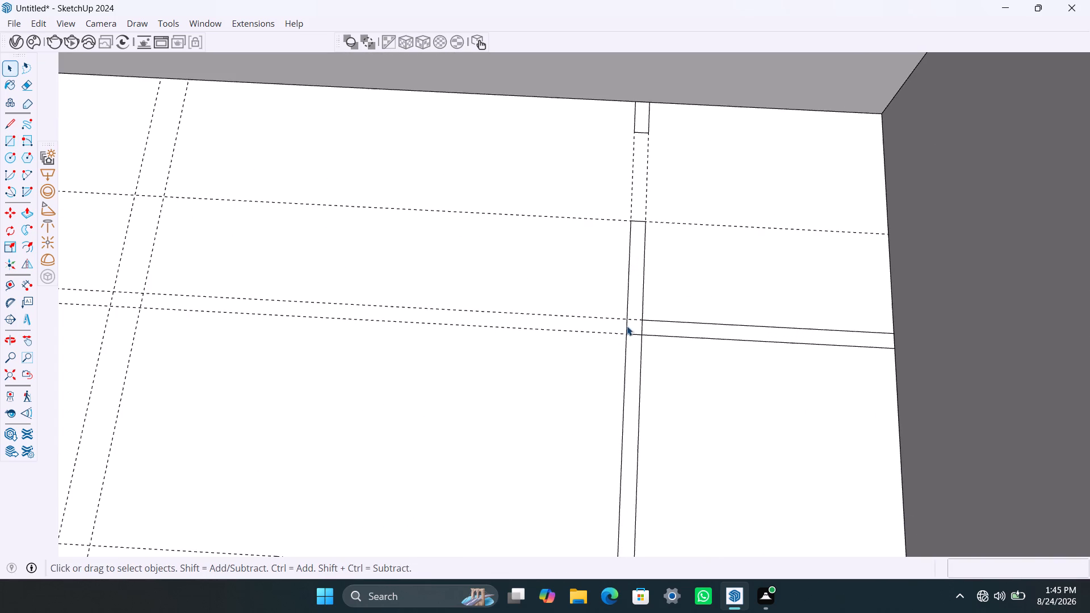
pyautogui.scroll(-9, 628, 335)
pyautogui.keyDown('shift'); pyautogui.moveTo(673, 384); pyautogui.dragTo(687, 370, button='middle'); pyautogui.keyUp('shift')
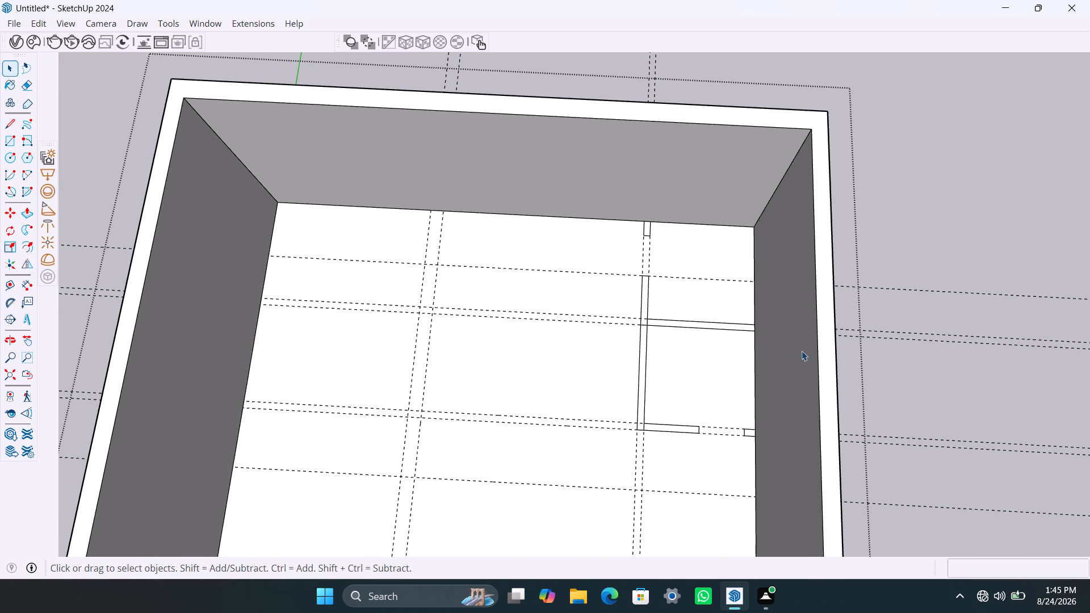
pyautogui.click(847, 285)
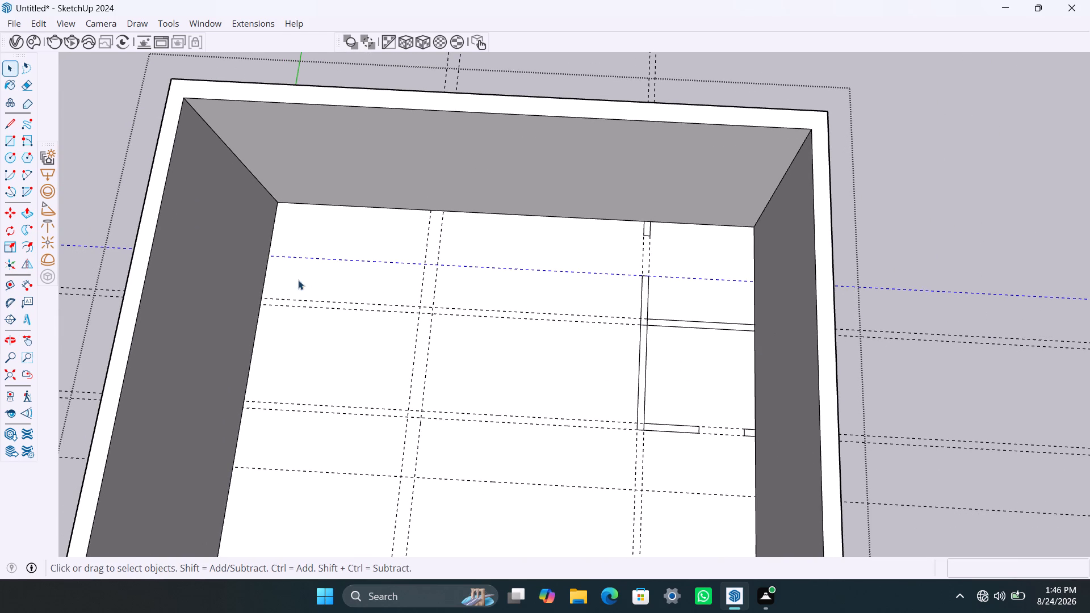
pyautogui.hscroll(-20, 852, 289)
pyautogui.hscroll(-20, 852, 289)
pyautogui.hscroll(-3, 852, 289)
pyautogui.press('Delete')
pyautogui.scroll(-9, 639, 338)
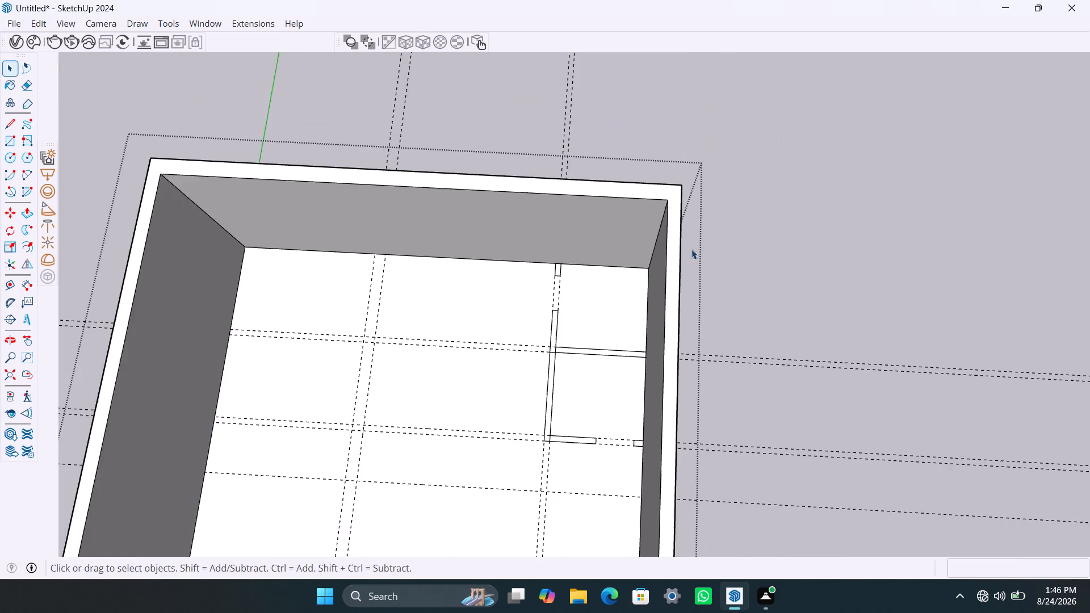
pyautogui.click(492, 343)
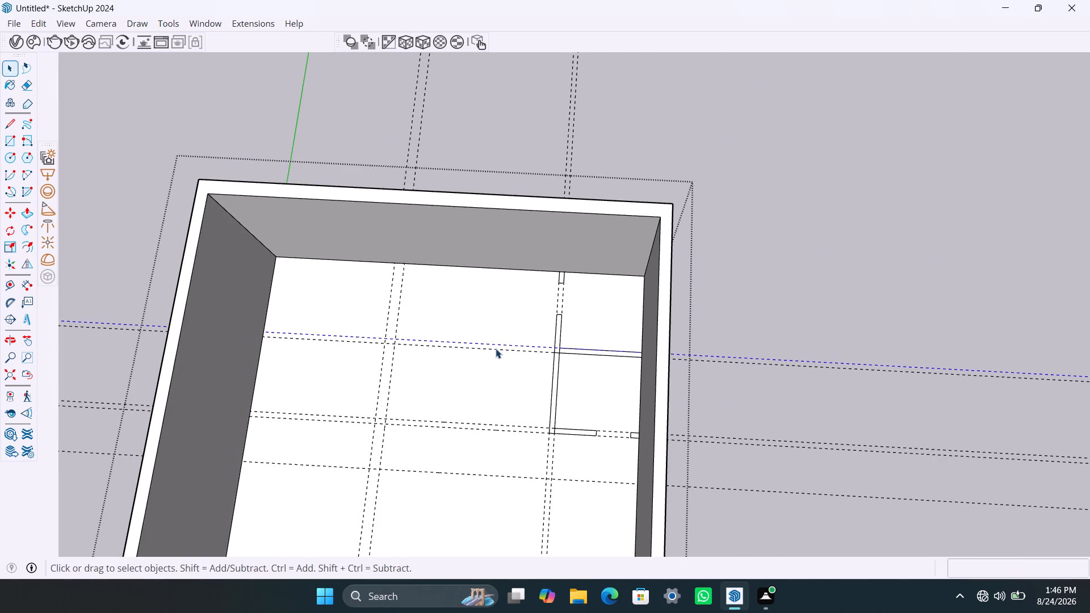
pyautogui.press('Delete')
pyautogui.click(500, 346)
pyautogui.click(502, 349)
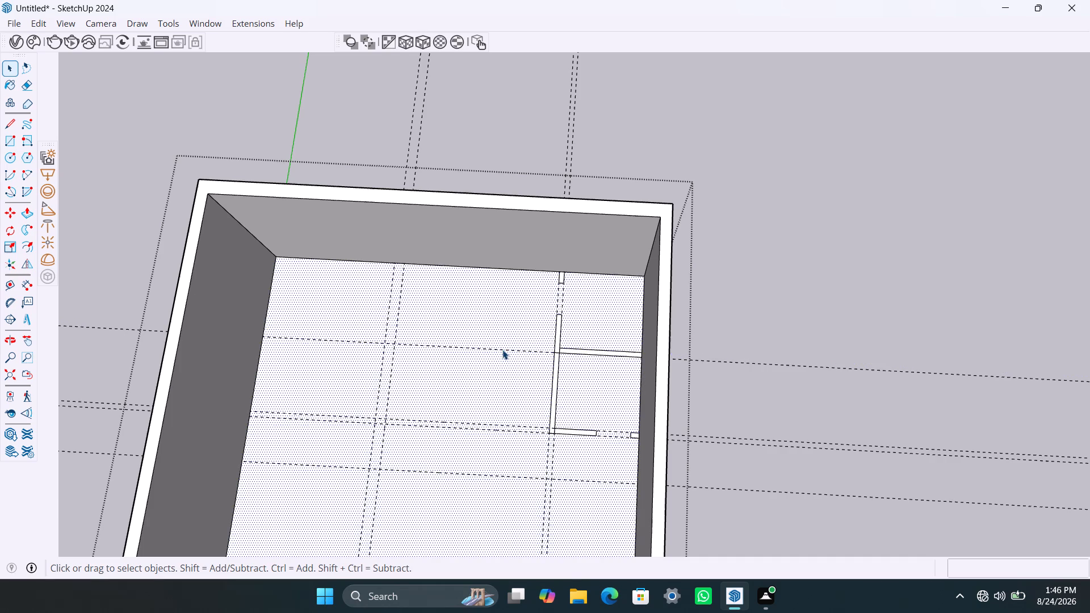
pyautogui.press('Delete')
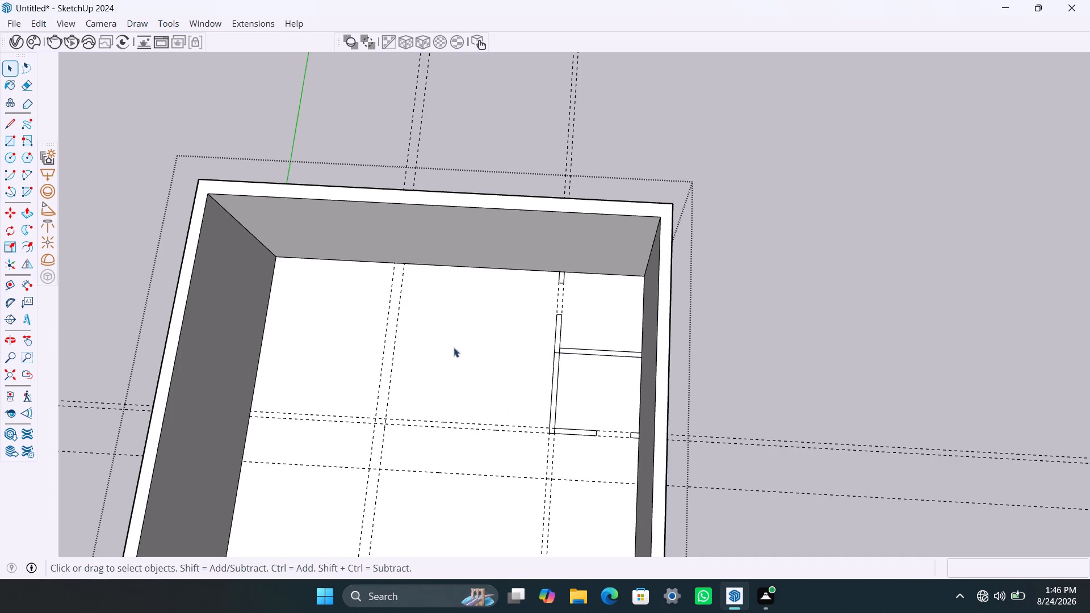
# Draw a 9" by 12' lengthwise partition rectangle along the other lengthwise guide pair, from the end wall to the 12' guide pair.
pyautogui.press('r')
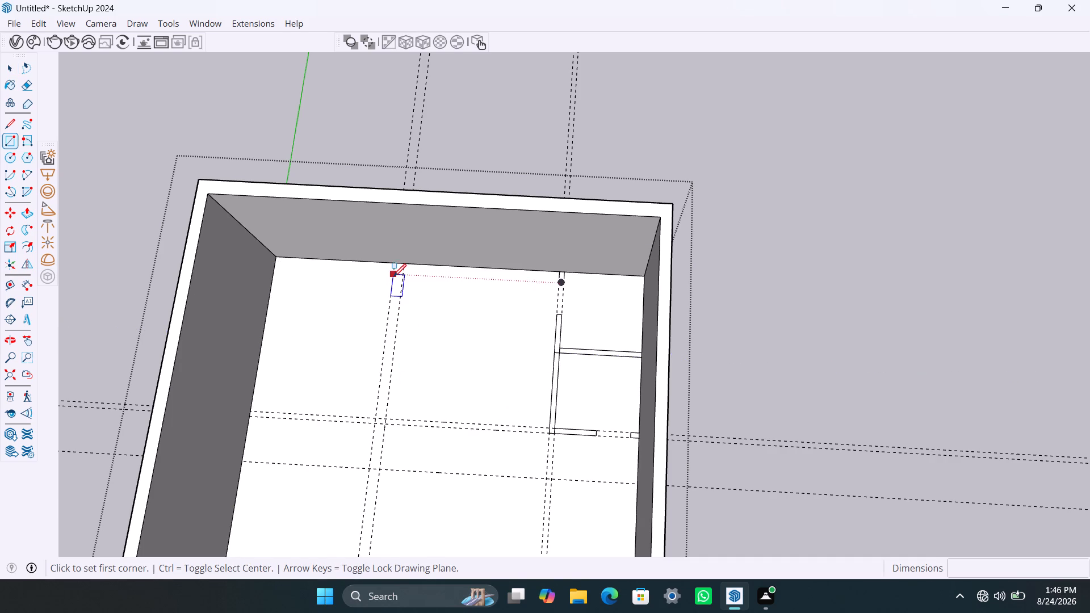
pyautogui.click(393, 265)
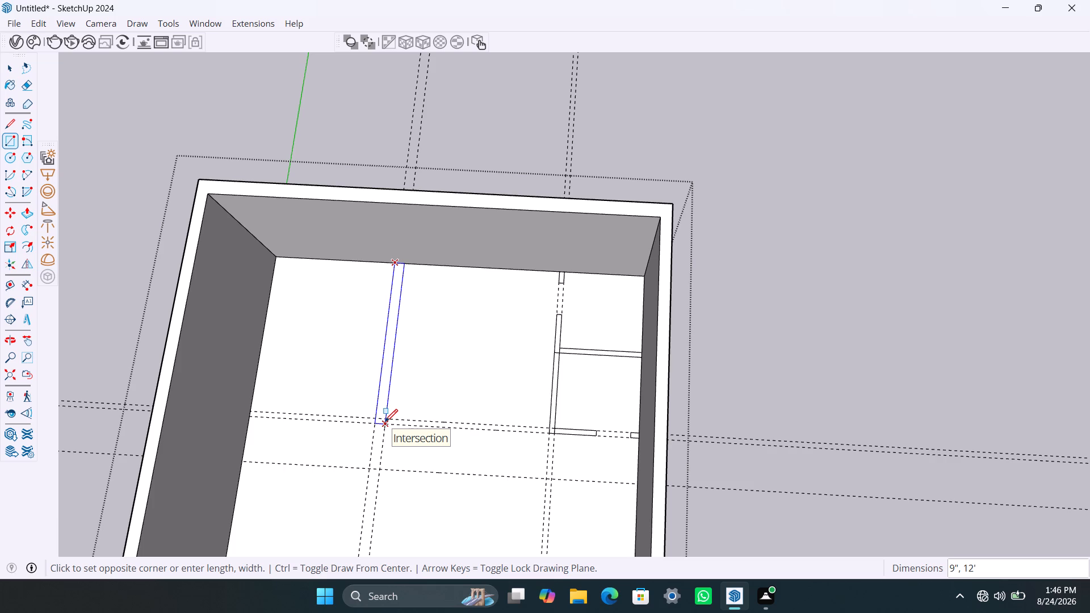
pyautogui.click(385, 422)
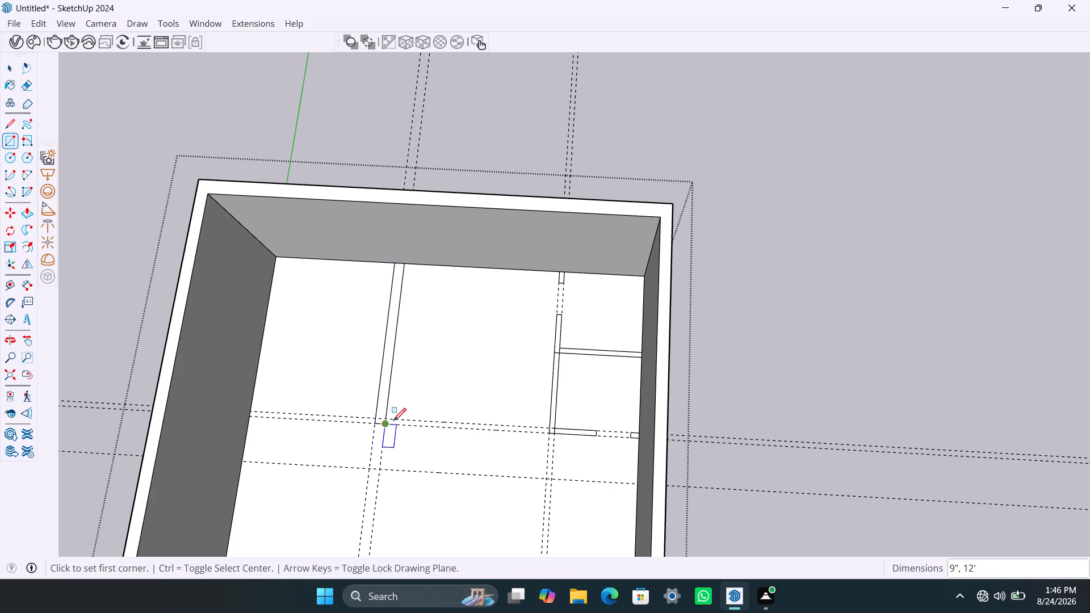
# Draw a 4.5" by about 8'2.5" crosswise rectangle along the 12' guide pair, from the 9" partition toward the 4.5" lengthwise partition.
pyautogui.scroll(6, 386, 422)
pyautogui.click(384, 422)
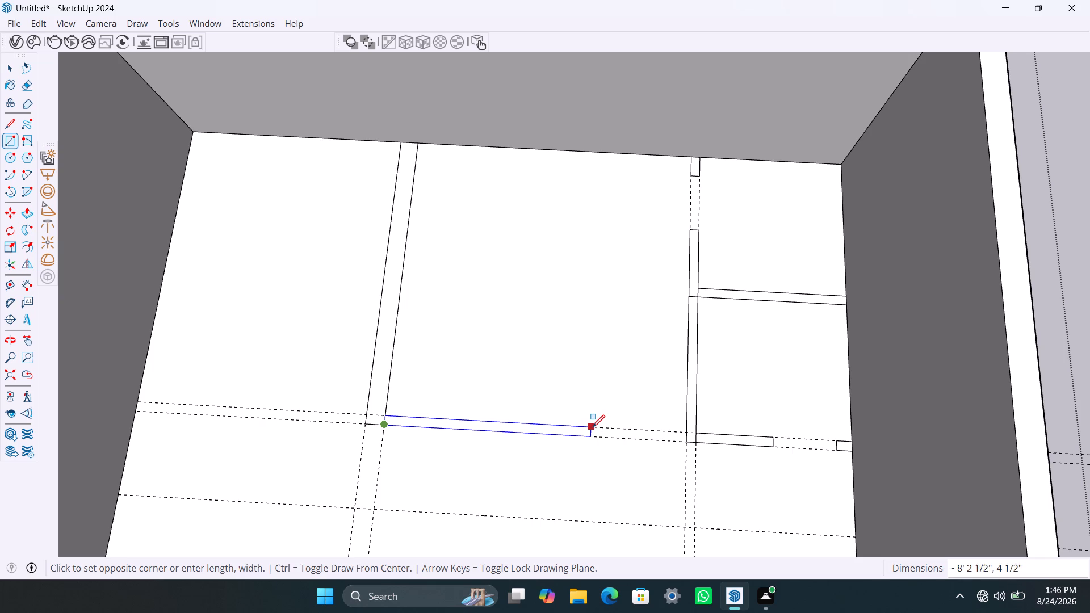
pyautogui.click(593, 427)
pyautogui.press('space')
# Draw a 3' line along the 12' guide from the new crosswise partition's open end to mark a door opening.
pyautogui.press('t')
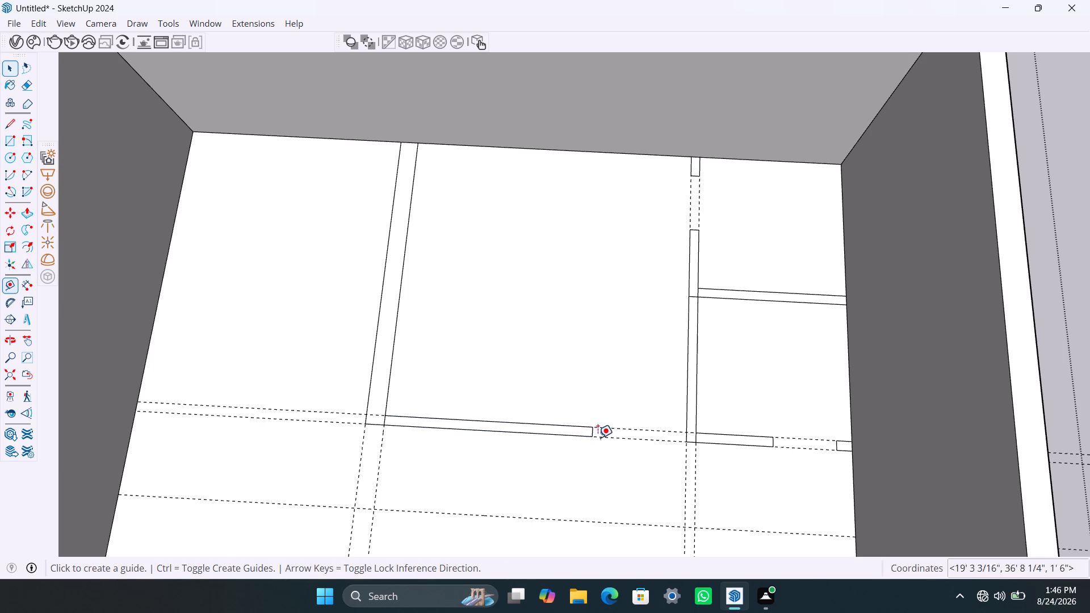
pyautogui.press('l')
pyautogui.click(592, 429)
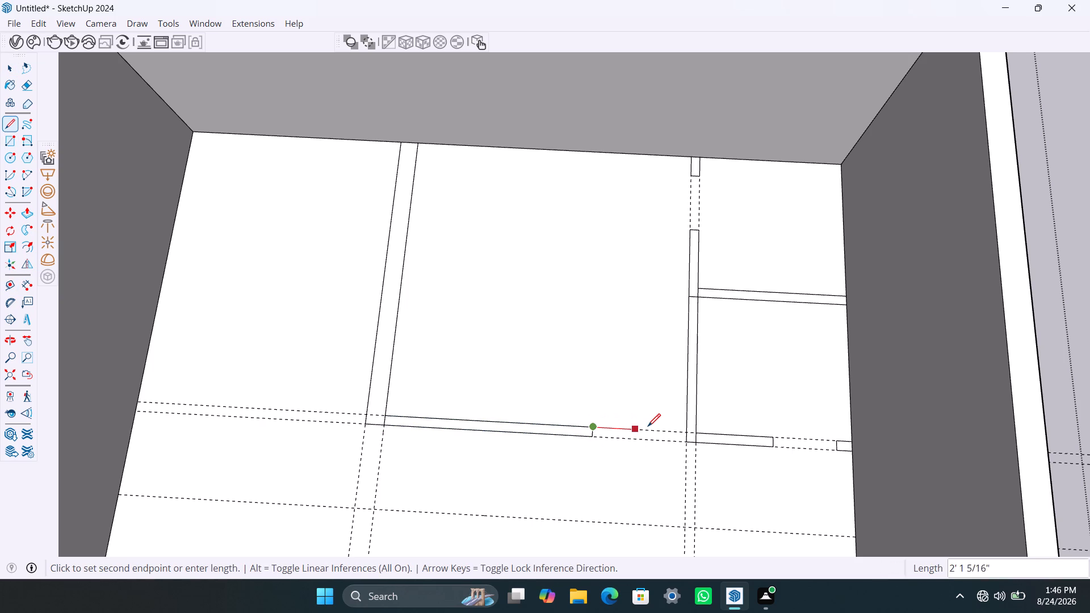
pyautogui.write("3'")
pyautogui.press('Return')
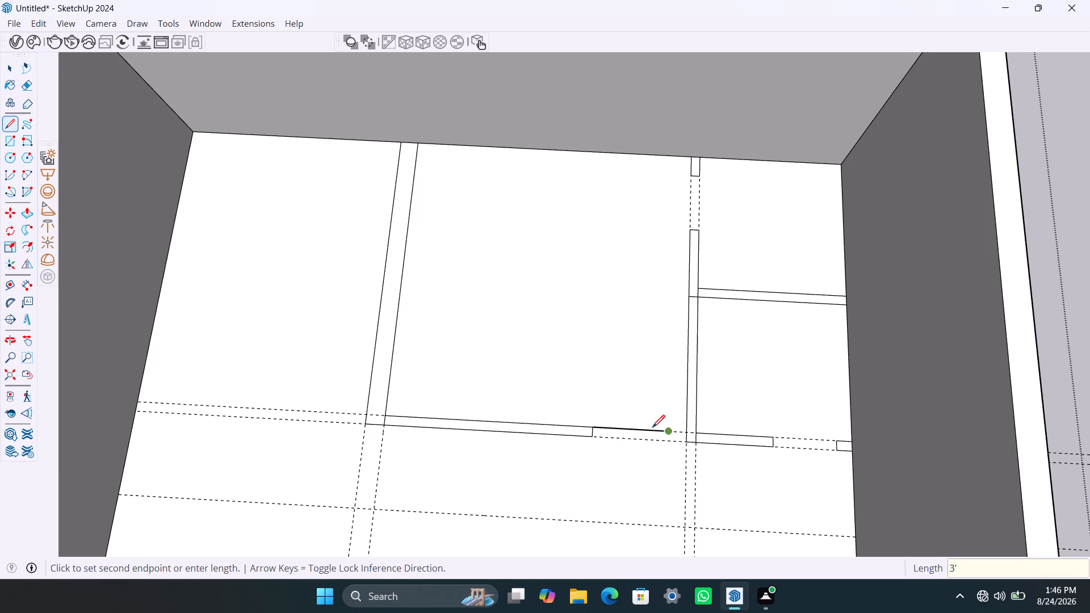
pyautogui.press('space')
# Draw a 4.5" by about 8 11/16" stub from the opening's far end to the 4.5" lengthwise partition, and delete the 3' marking line.
pyautogui.press('r')
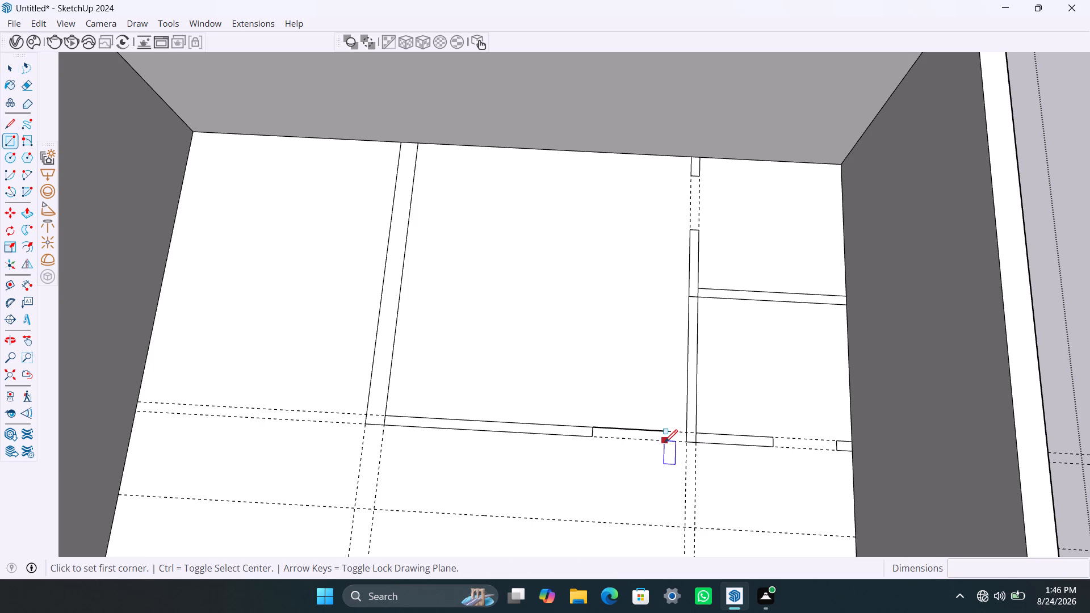
pyautogui.click(669, 432)
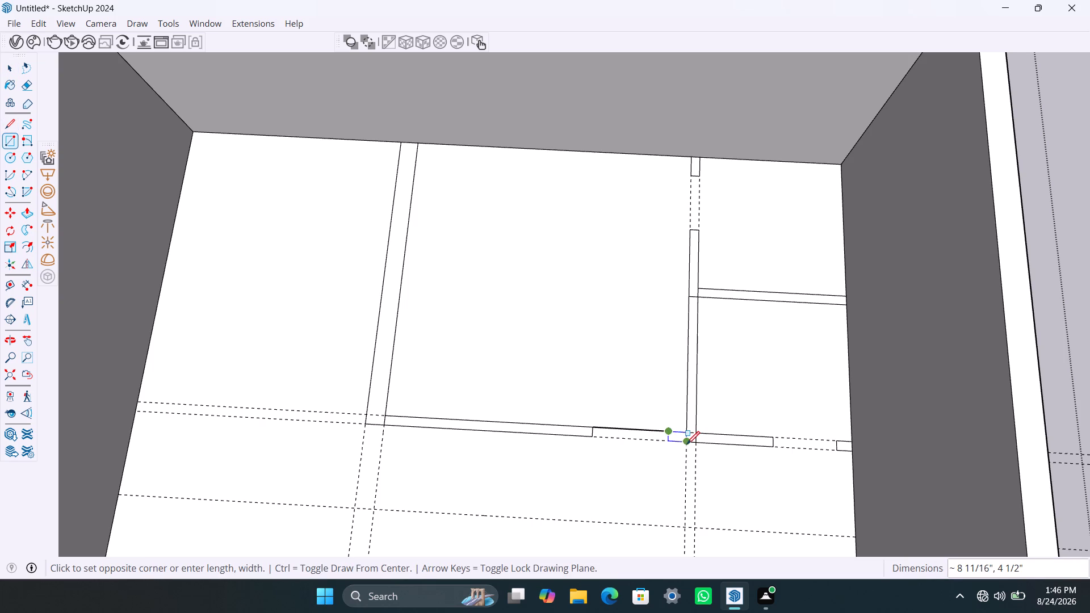
pyautogui.click(687, 444)
pyautogui.press('space')
pyautogui.click(647, 429)
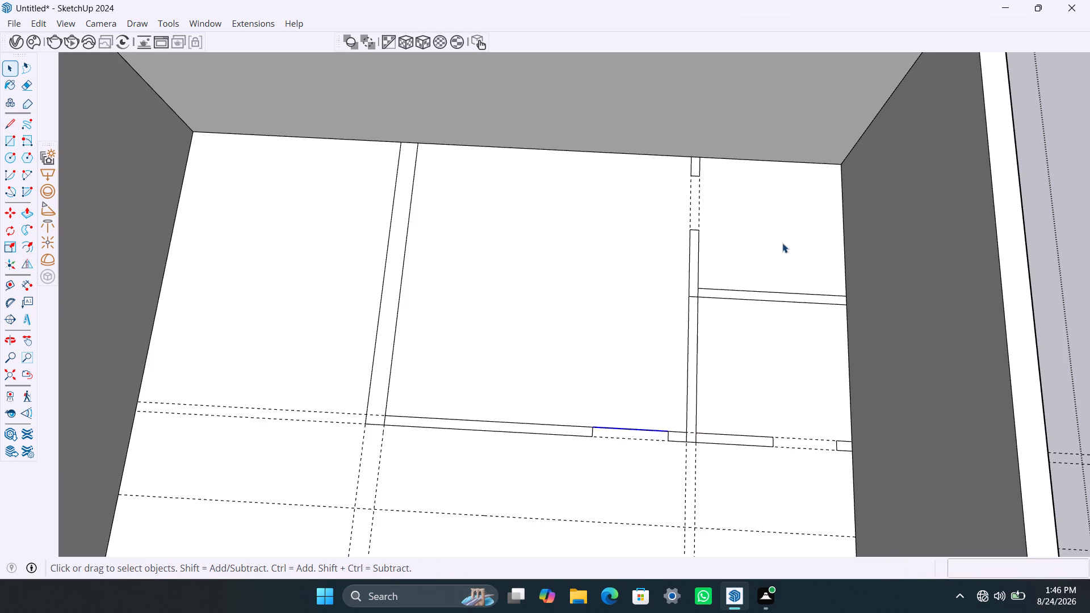
pyautogui.press('Delete')
# Delete both lengthwise guides running along the 4.5" lengthwise partition.
pyautogui.scroll(-2, 663, 255)
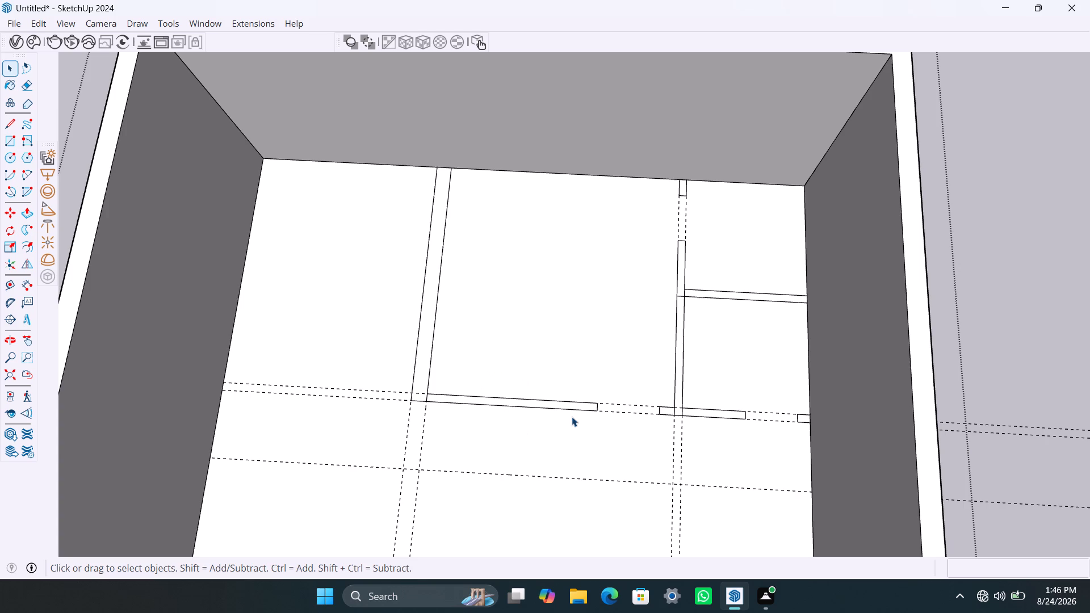
pyautogui.scroll(-3, 639, 425)
pyautogui.keyDown('shift'); pyautogui.moveTo(621, 452); pyautogui.dragTo(590, 359, button='middle'); pyautogui.keyUp('shift')
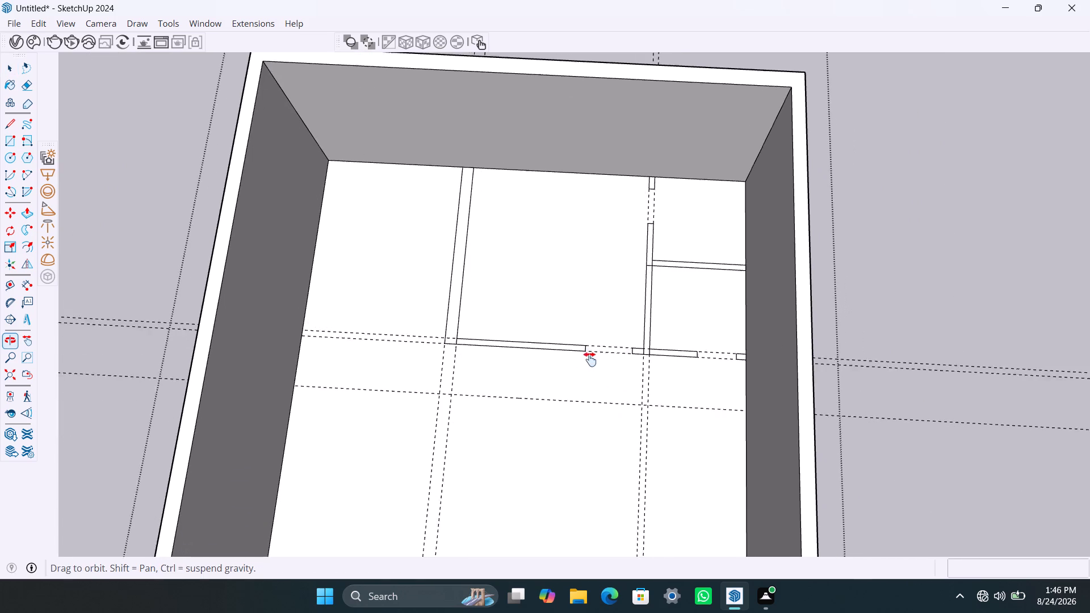
pyautogui.keyDown('shift'); pyautogui.moveTo(590, 359); pyautogui.dragTo(590, 359, button='middle'); pyautogui.keyUp('shift')
pyautogui.scroll(2, 557, 416)
pyautogui.moveTo(551, 445); pyautogui.dragTo(572, 421, button='middle')
pyautogui.scroll(-2, 569, 419)
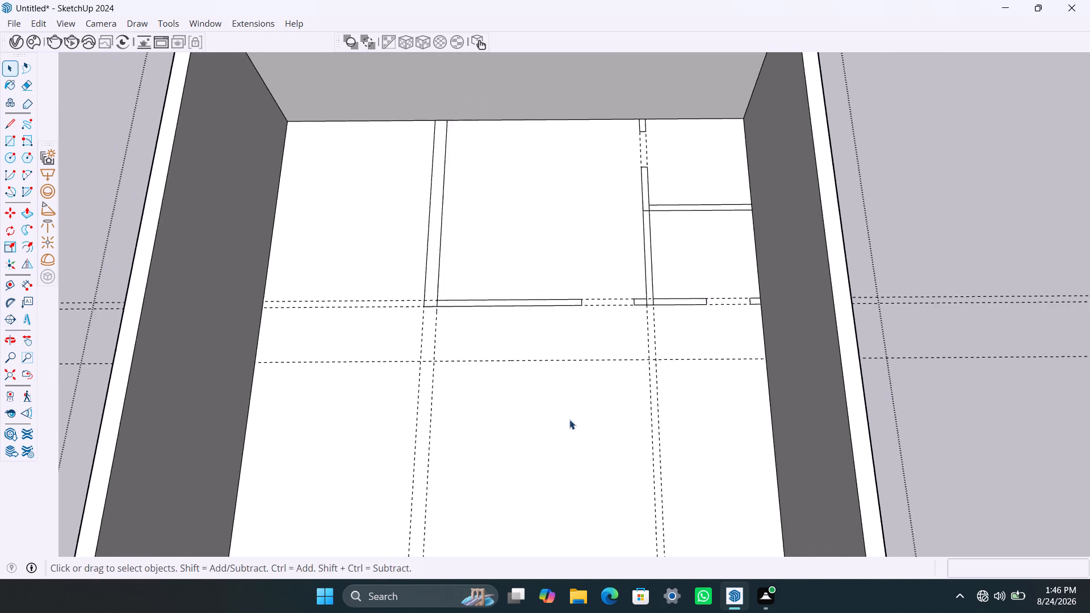
pyautogui.scroll(-1, 569, 419)
pyautogui.middleClick(561, 425)
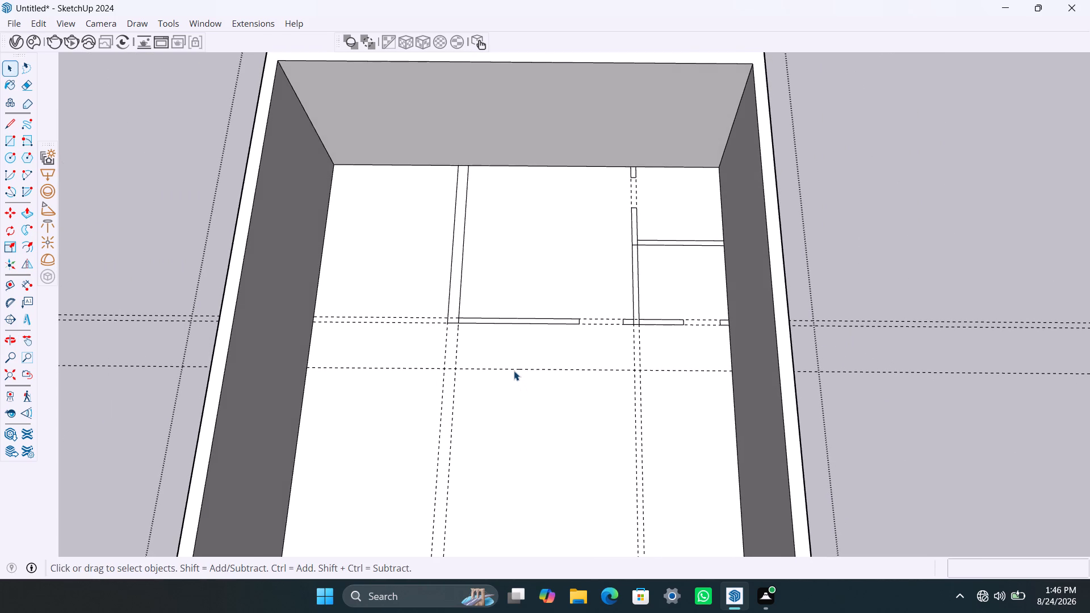
pyautogui.scroll(-2, 513, 422)
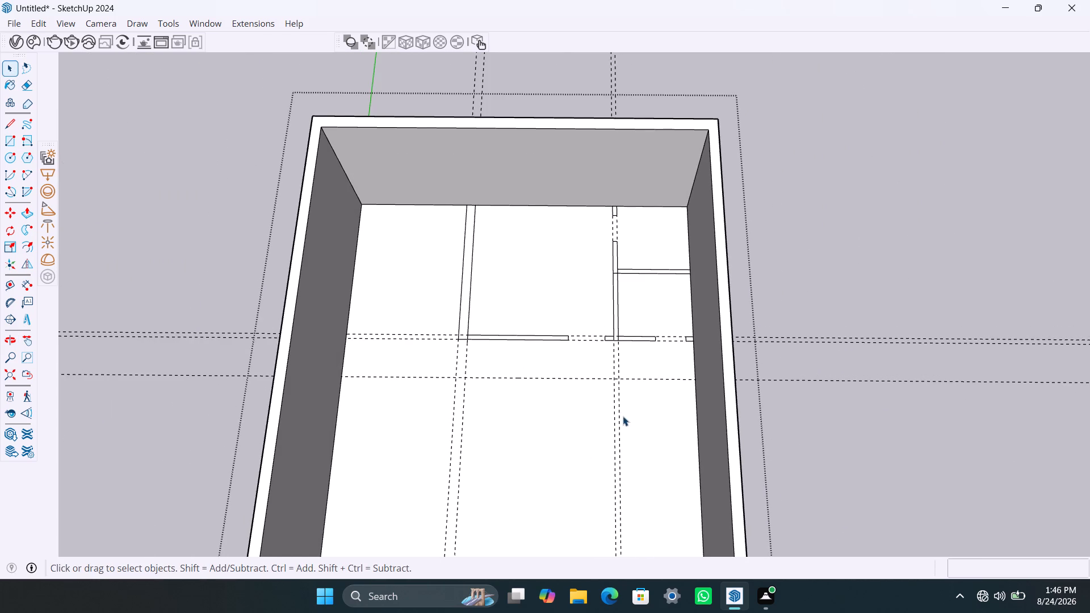
pyautogui.click(619, 423)
pyautogui.press('Delete')
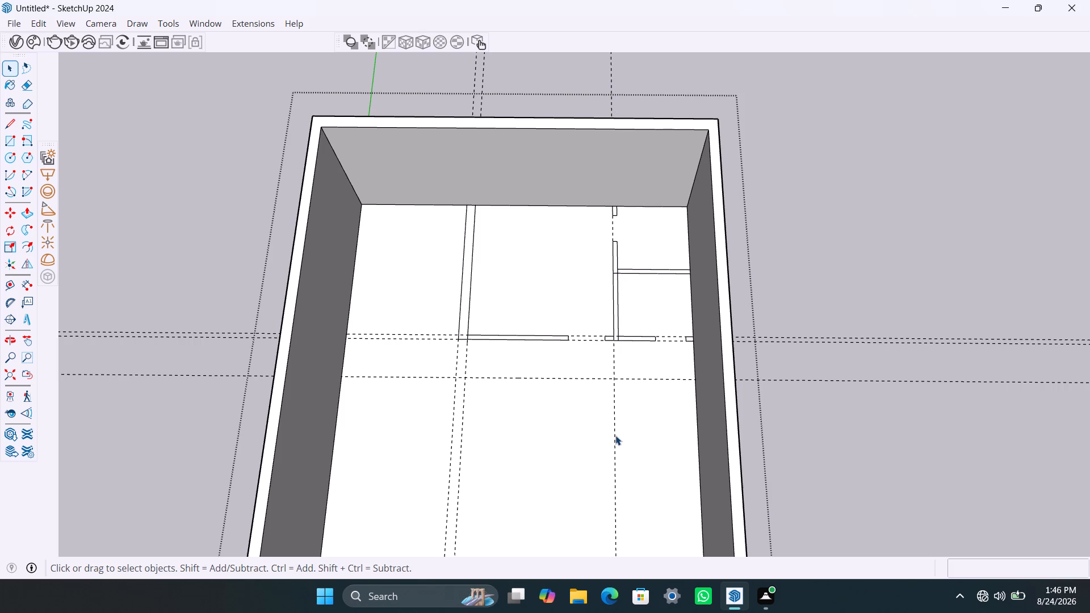
pyautogui.click(614, 434)
pyautogui.press('Delete')
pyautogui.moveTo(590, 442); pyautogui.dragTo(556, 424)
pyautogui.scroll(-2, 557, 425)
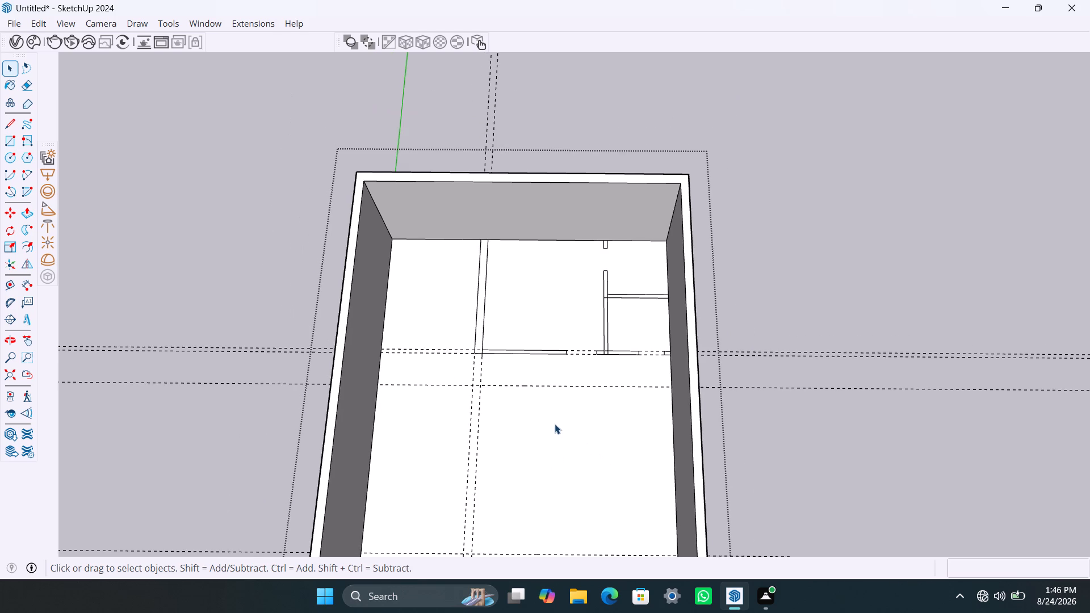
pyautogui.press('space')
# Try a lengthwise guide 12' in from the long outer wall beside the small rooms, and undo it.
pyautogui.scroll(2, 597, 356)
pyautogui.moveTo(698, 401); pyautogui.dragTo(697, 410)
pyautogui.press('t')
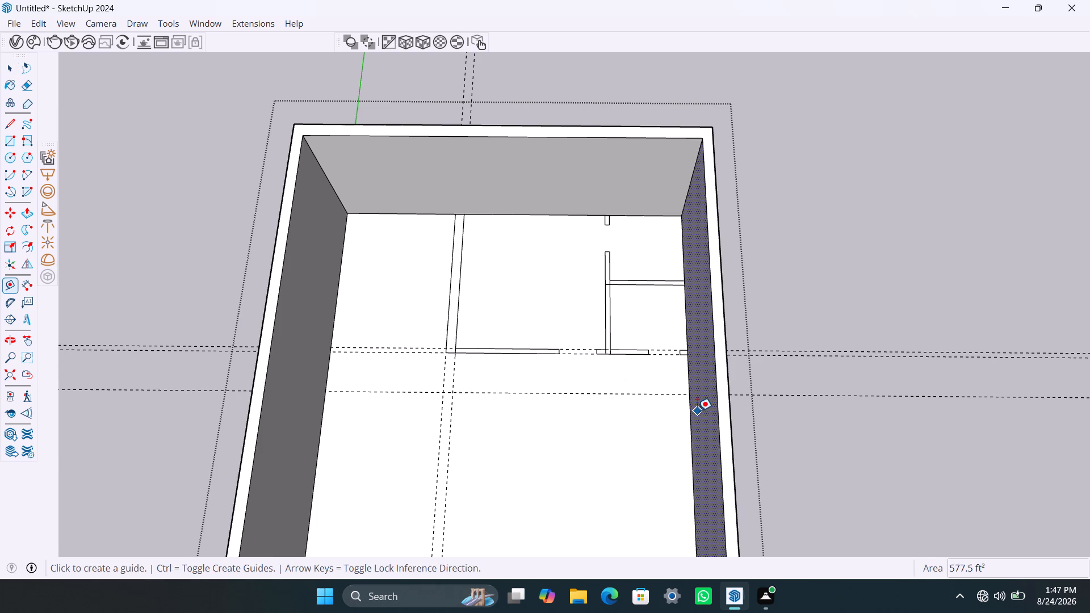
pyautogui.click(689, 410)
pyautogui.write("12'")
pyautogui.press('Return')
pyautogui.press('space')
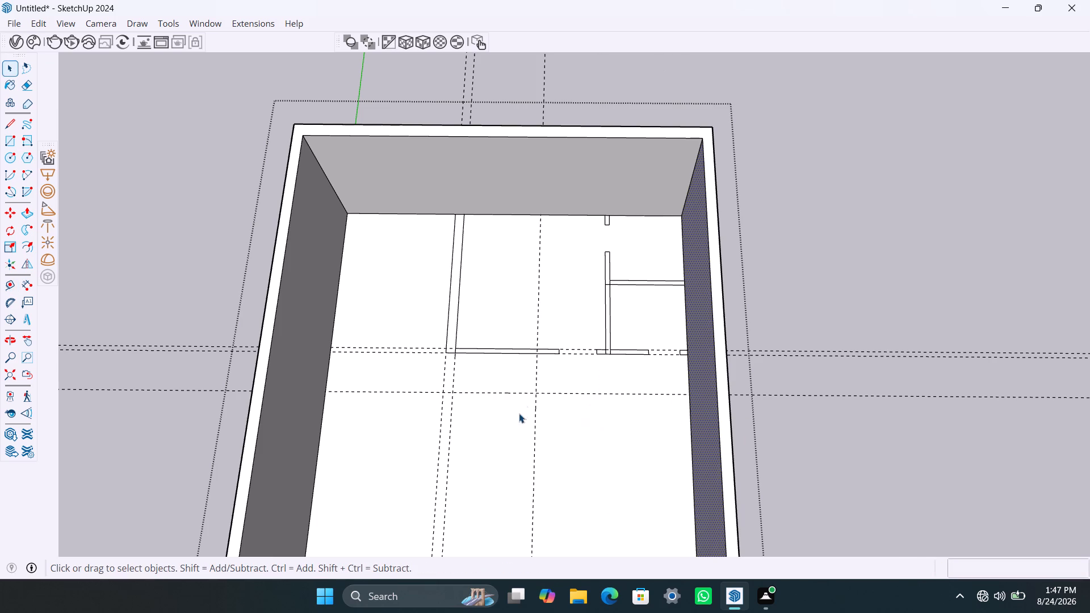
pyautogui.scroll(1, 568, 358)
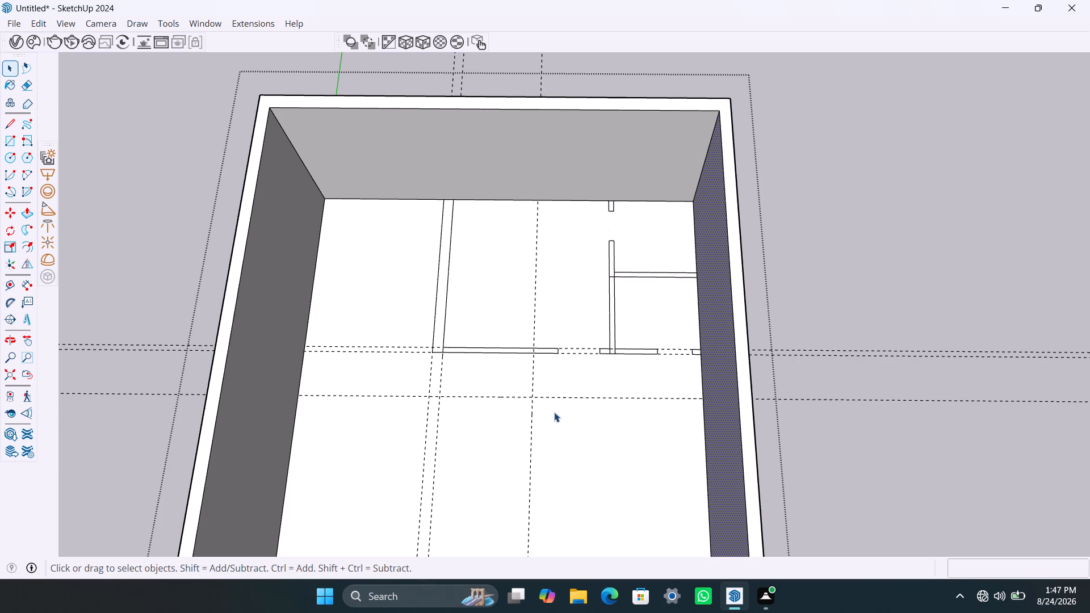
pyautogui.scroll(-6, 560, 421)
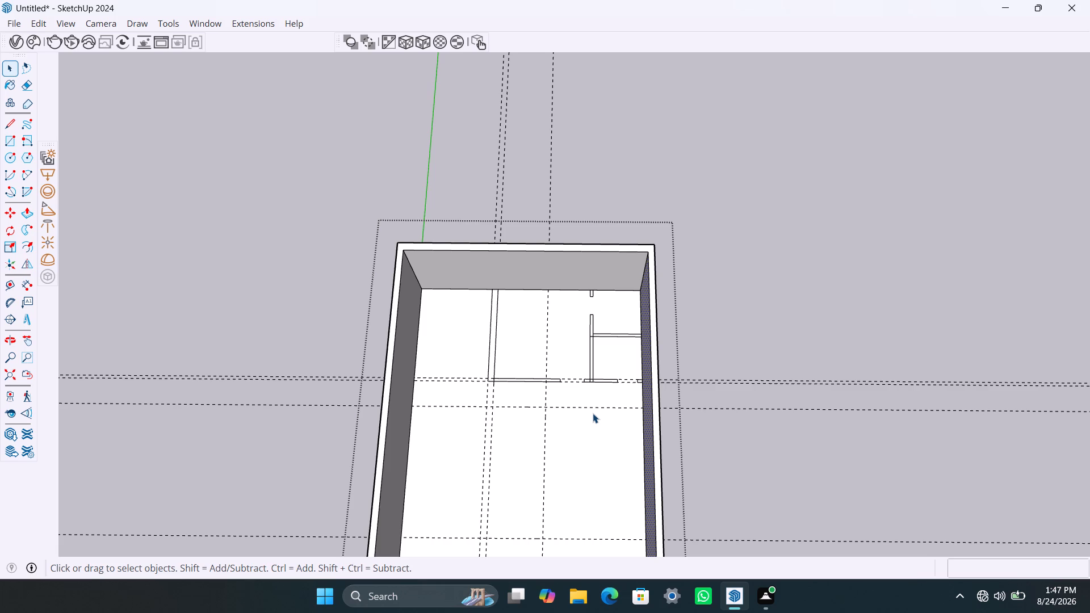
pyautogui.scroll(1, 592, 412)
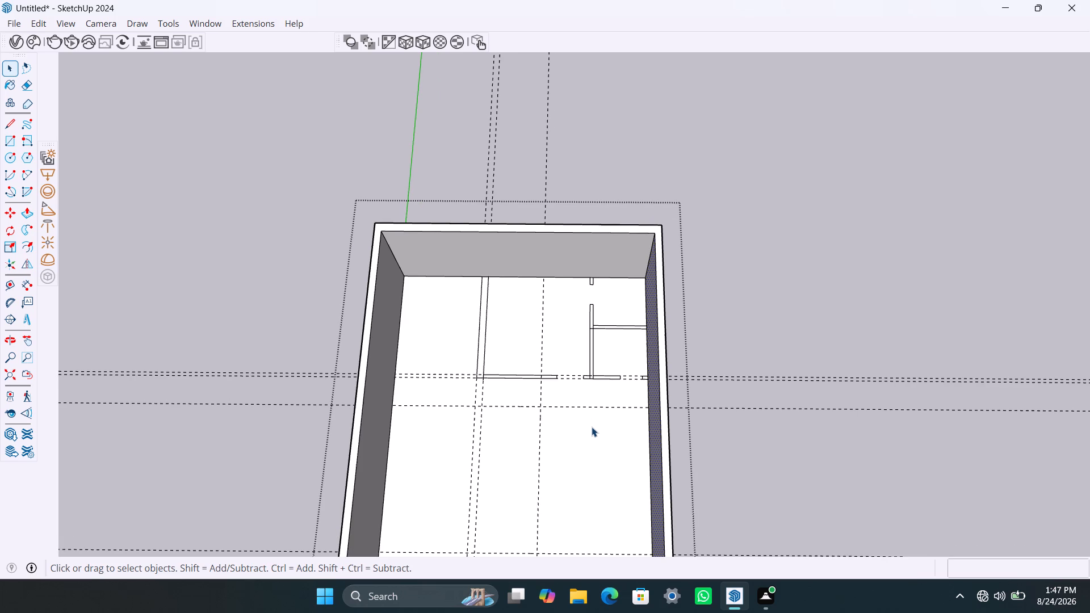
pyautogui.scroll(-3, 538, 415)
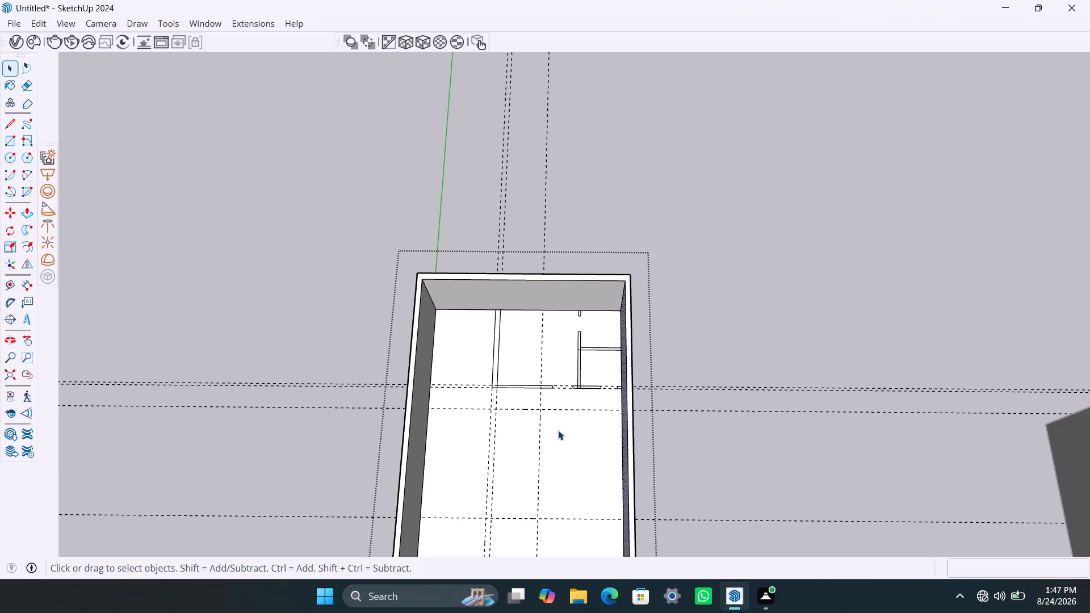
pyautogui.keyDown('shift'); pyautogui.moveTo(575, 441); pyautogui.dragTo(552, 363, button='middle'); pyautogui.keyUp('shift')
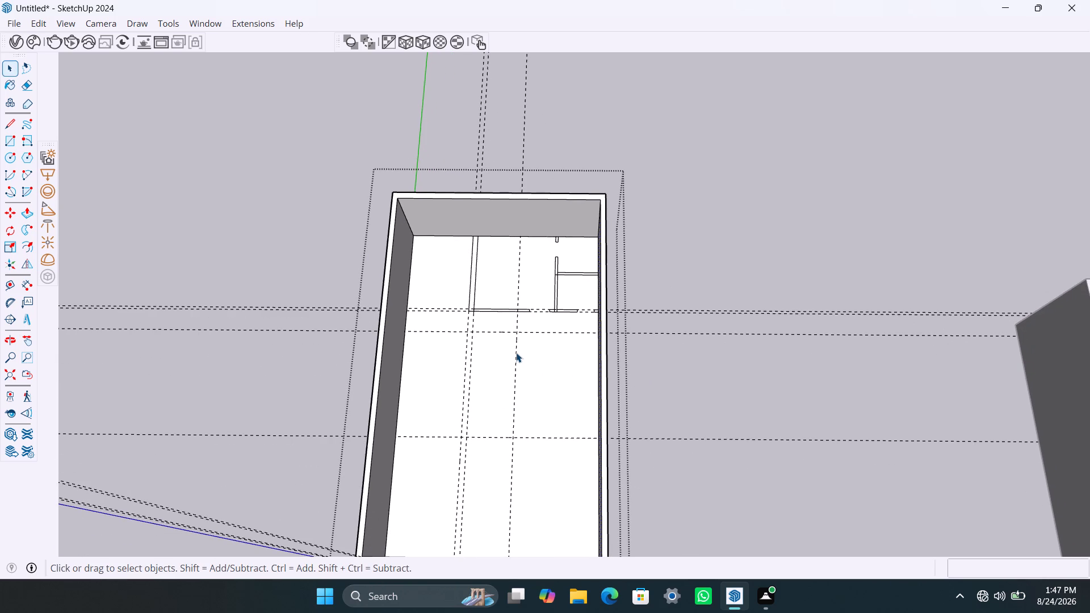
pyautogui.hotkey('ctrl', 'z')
# Place a lengthwise guide 10' in from the long outer wall beside the small rooms.
pyautogui.press('t')
pyautogui.scroll(4, 592, 349)
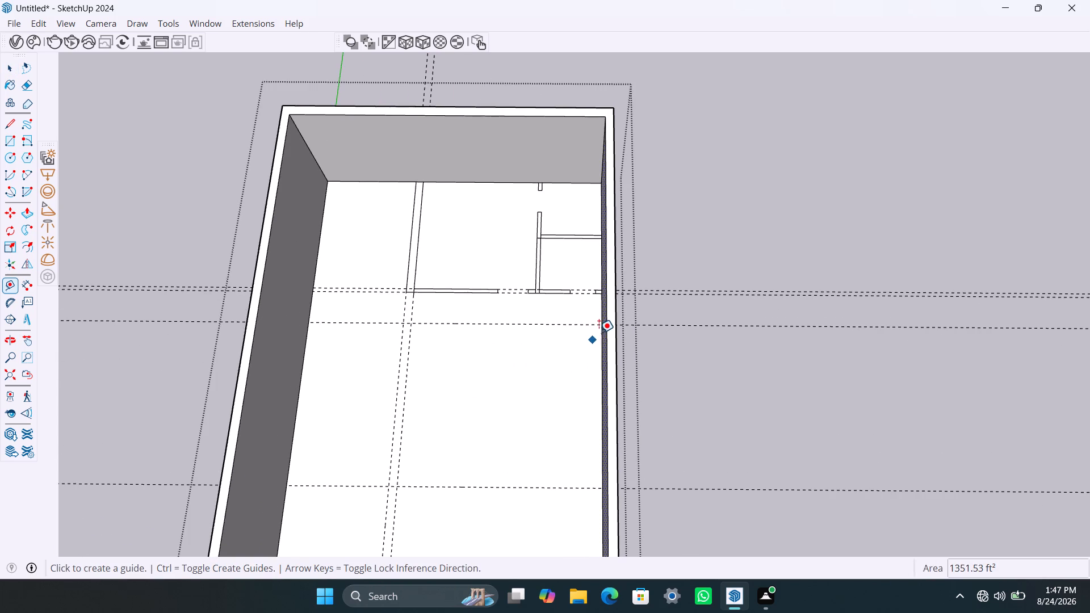
pyautogui.click(599, 331)
pyautogui.write("10'")
pyautogui.press('Return')
pyautogui.press('space')
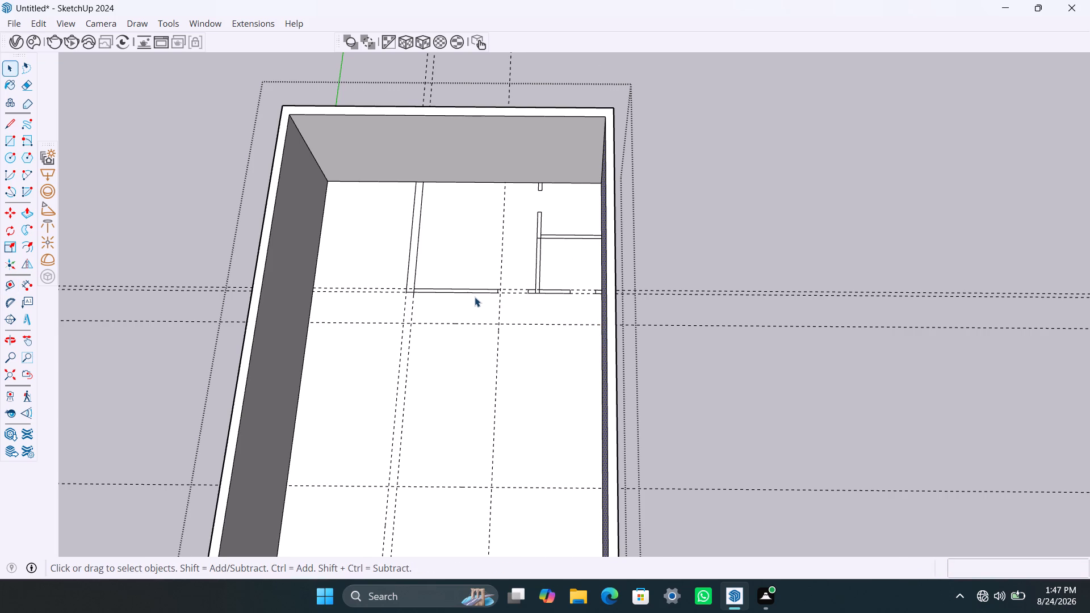
# Delete the edges of the 4.5" crosswise partition running from the 9" partition to the door opening.
pyautogui.scroll(2, 475, 297)
pyautogui.moveTo(476, 304); pyautogui.dragTo(490, 320, button='middle')
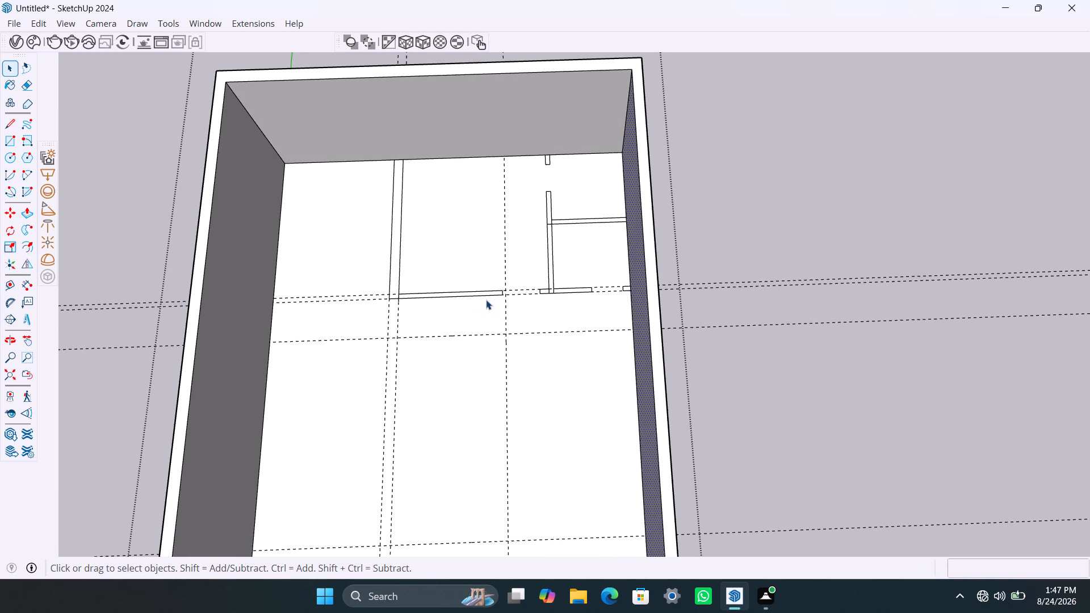
pyautogui.scroll(4, 505, 297)
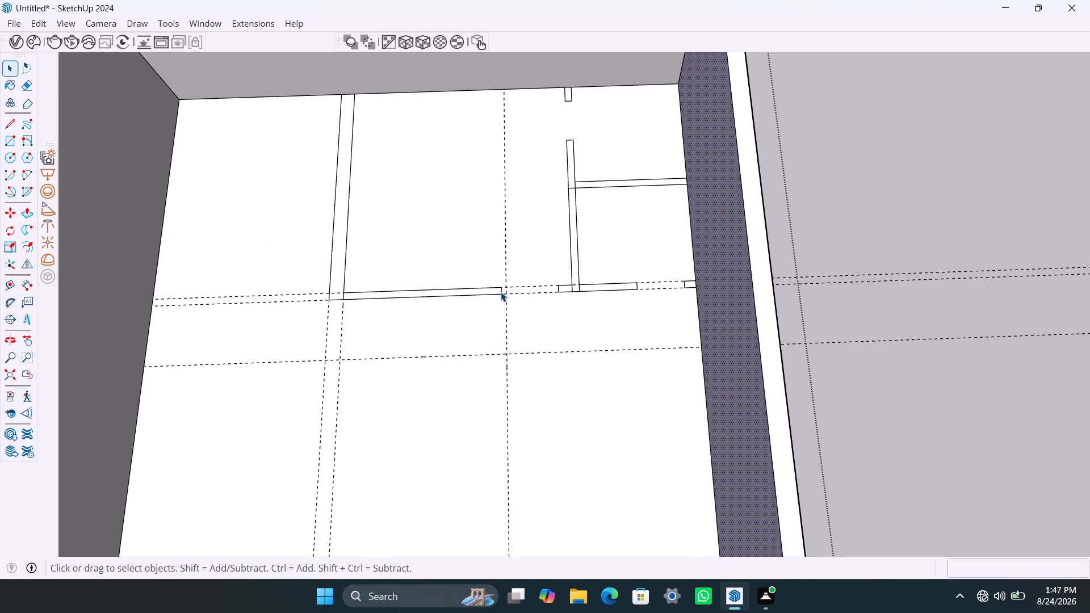
pyautogui.click(500, 292)
pyautogui.press('Delete')
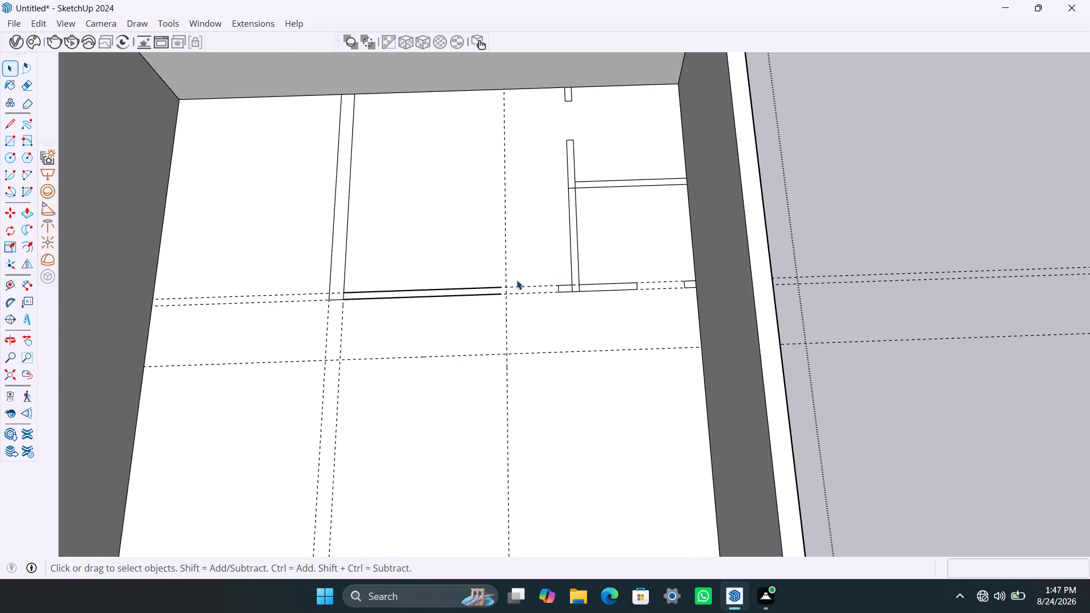
pyautogui.click(498, 286)
pyautogui.press('Delete')
pyautogui.click(494, 292)
pyautogui.click(494, 293)
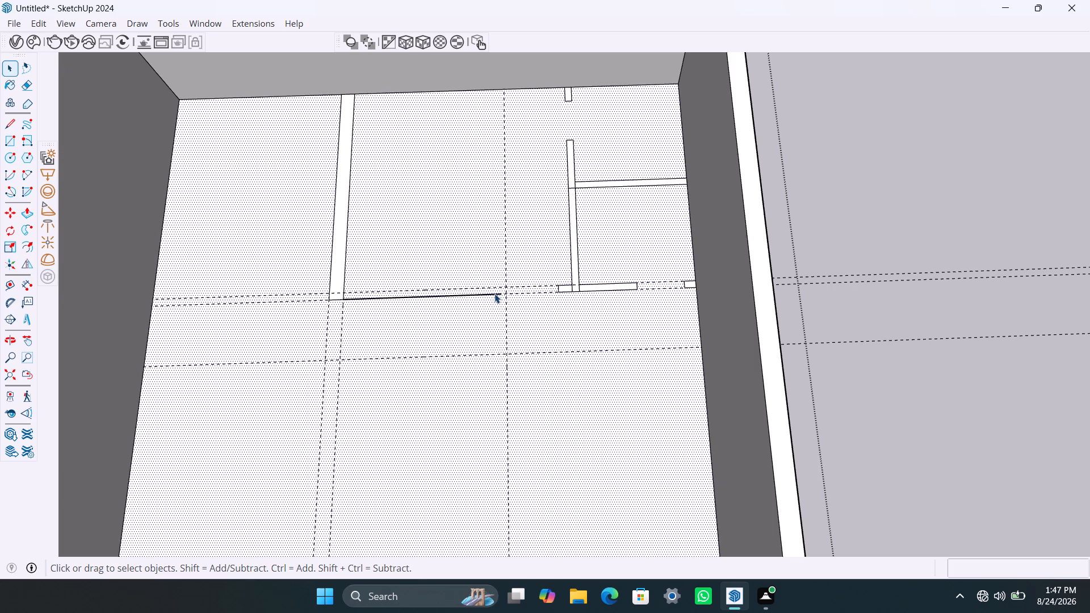
pyautogui.press('Delete')
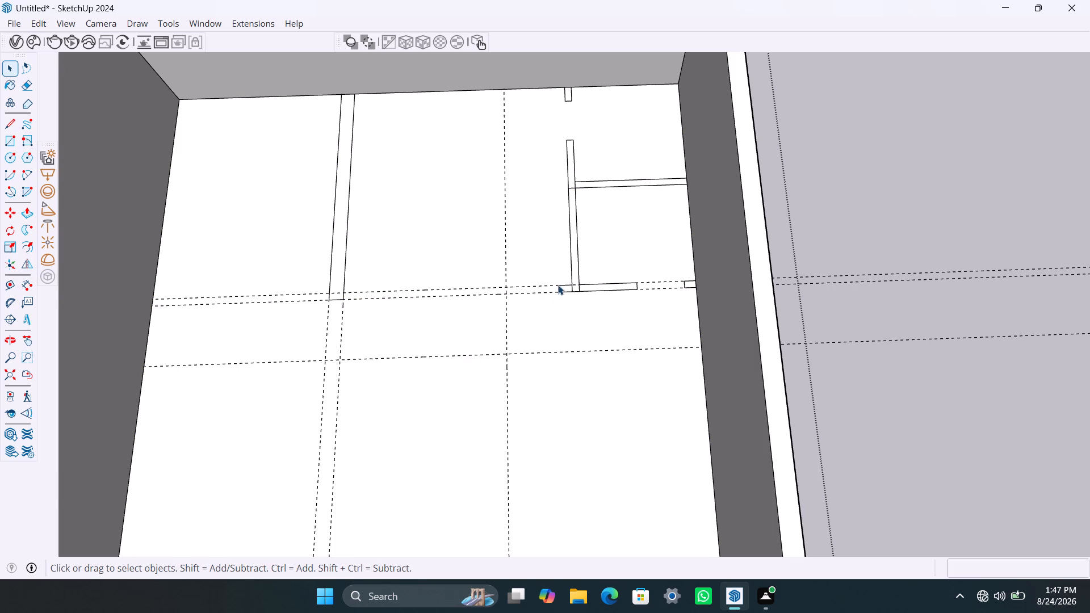
# Delete the short 4.5" stub between the door opening and the 4.5" lengthwise partition.
pyautogui.click(558, 288)
pyautogui.press('Delete')
pyautogui.click(561, 291)
pyautogui.press('Delete')
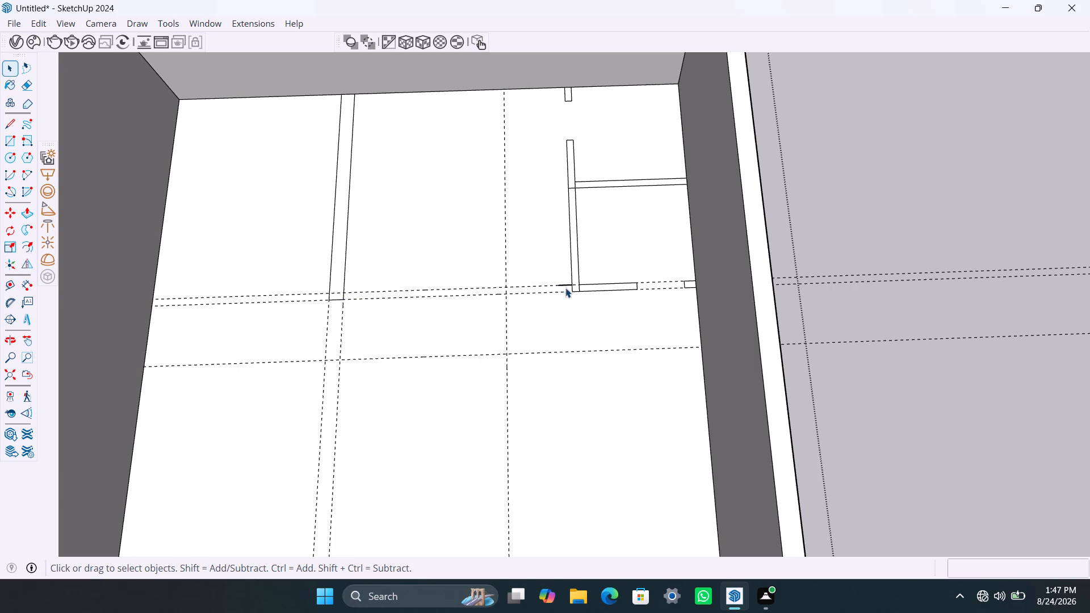
pyautogui.click(565, 284)
pyautogui.press('Delete')
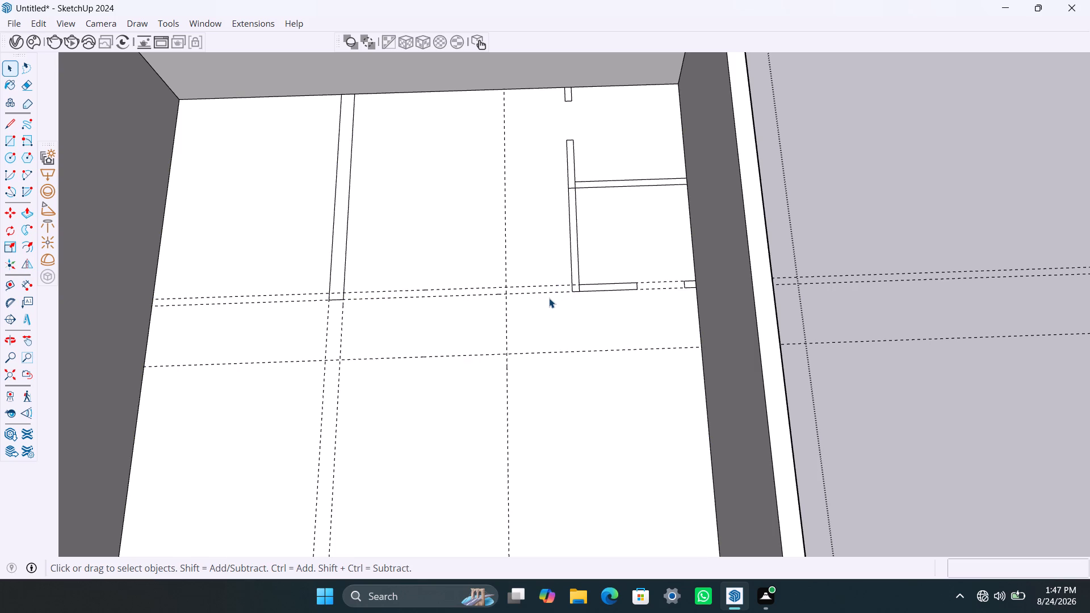
# Place a guide 3' from the 10' lengthwise guide, toward the 9" partition, to mark the new door opening.
pyautogui.scroll(-2, 584, 416)
pyautogui.keyDown('shift'); pyautogui.moveTo(582, 419); pyautogui.dragTo(563, 383, button='middle'); pyautogui.keyUp('shift')
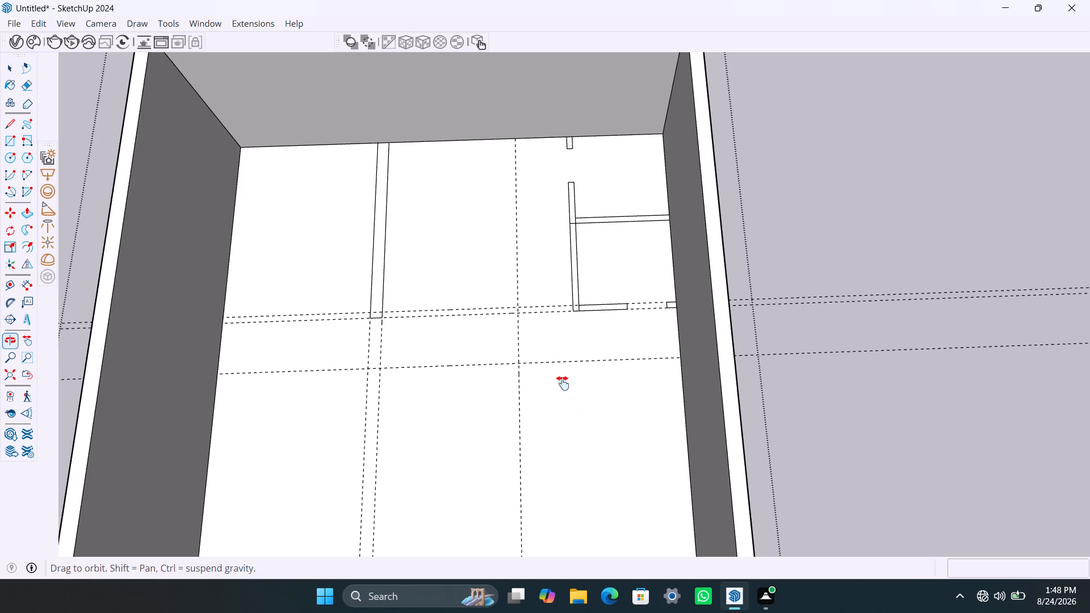
pyautogui.keyDown('shift'); pyautogui.moveTo(563, 383); pyautogui.dragTo(557, 349, button='middle'); pyautogui.keyUp('shift')
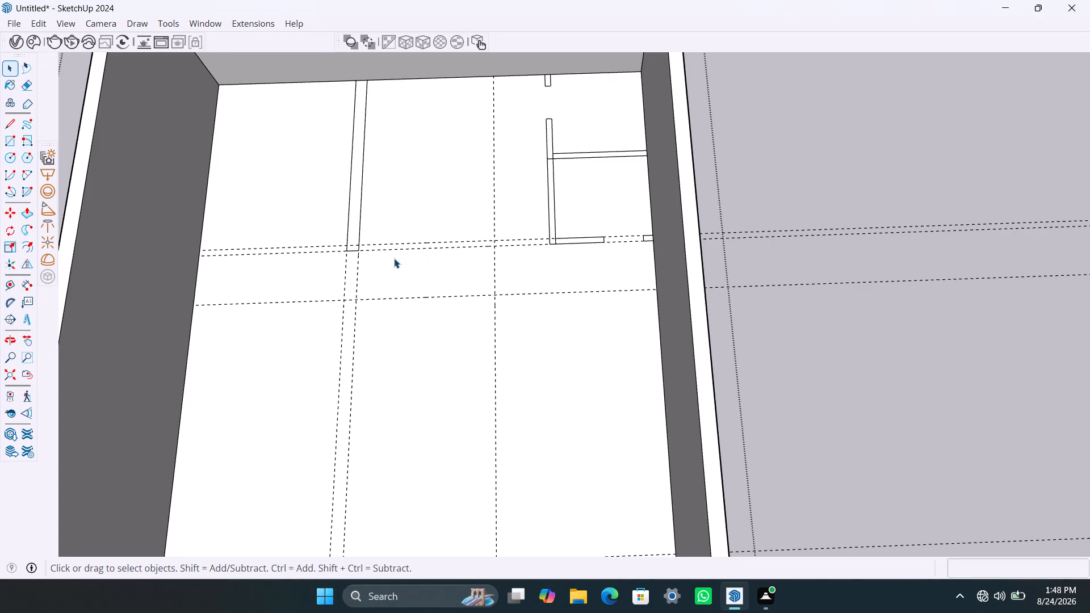
pyautogui.press('r')
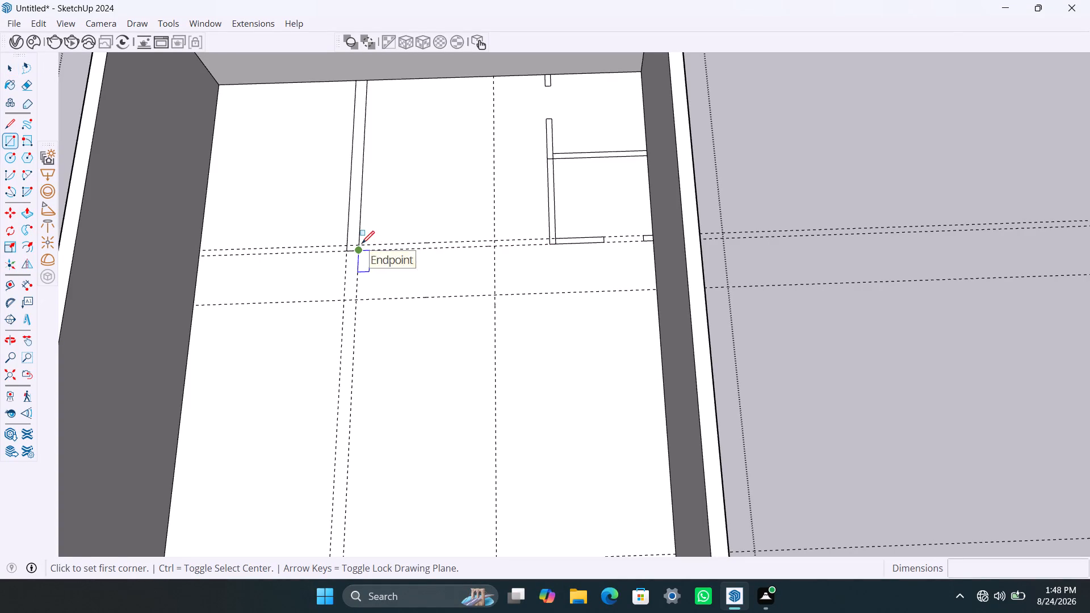
pyautogui.press('space')
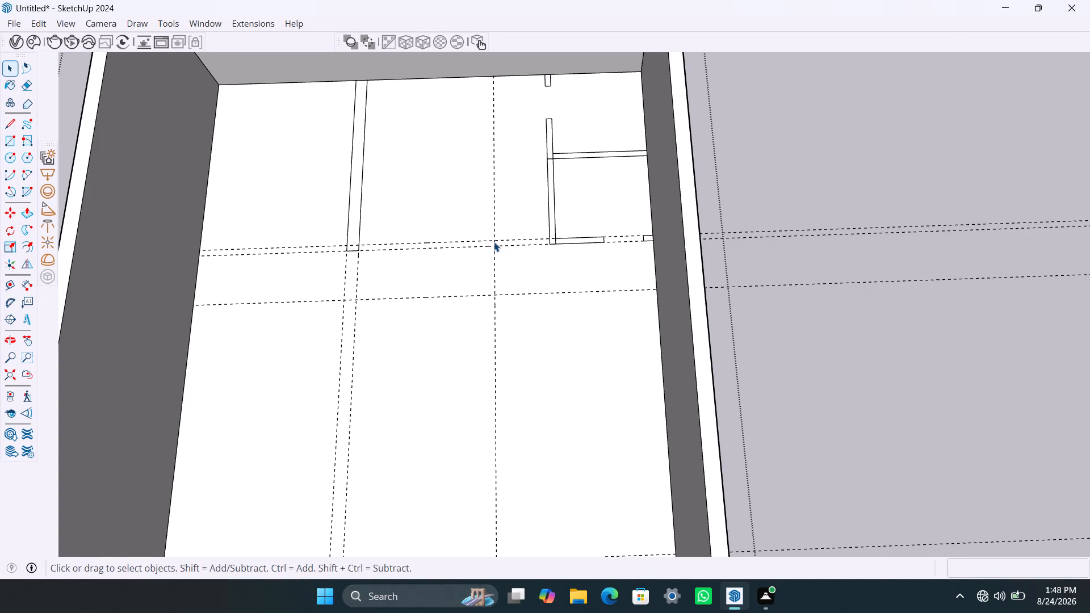
pyautogui.press('t')
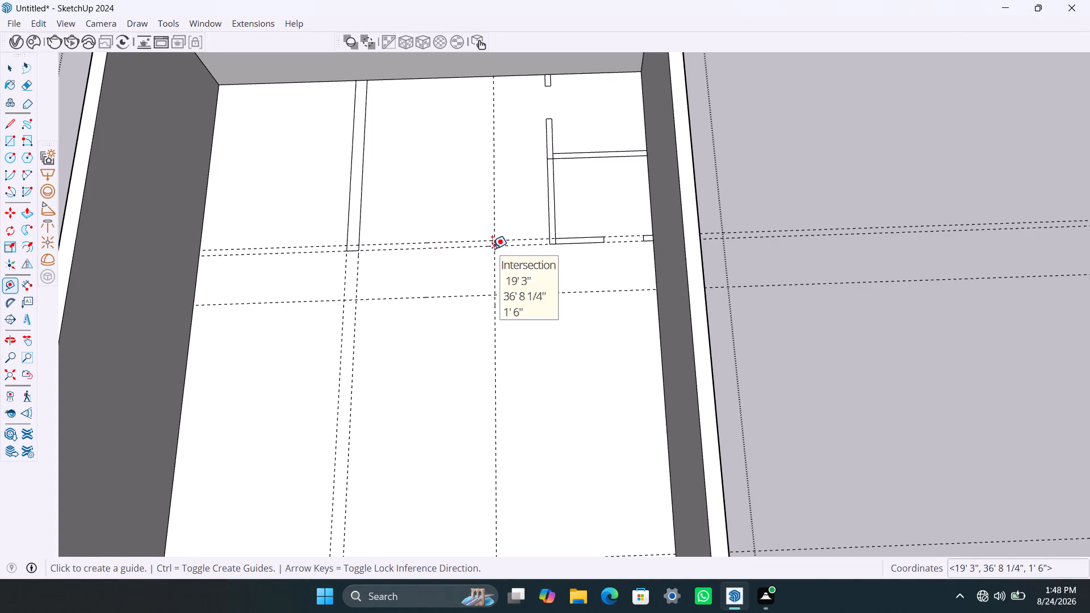
pyautogui.click(492, 228)
pyautogui.write("3'")
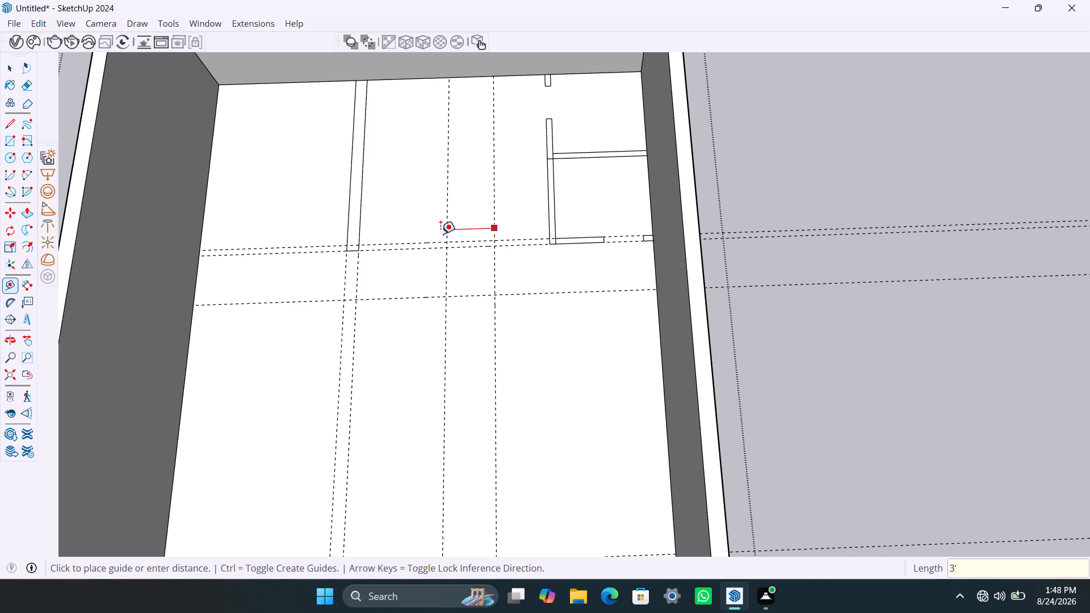
pyautogui.press('Return')
pyautogui.press('space')
# Draw 4.5" crosswise partition rectangles from the 9" partition to the 3' guide and from the 10' guide to the 4.5" lengthwise partition.
pyautogui.press('r')
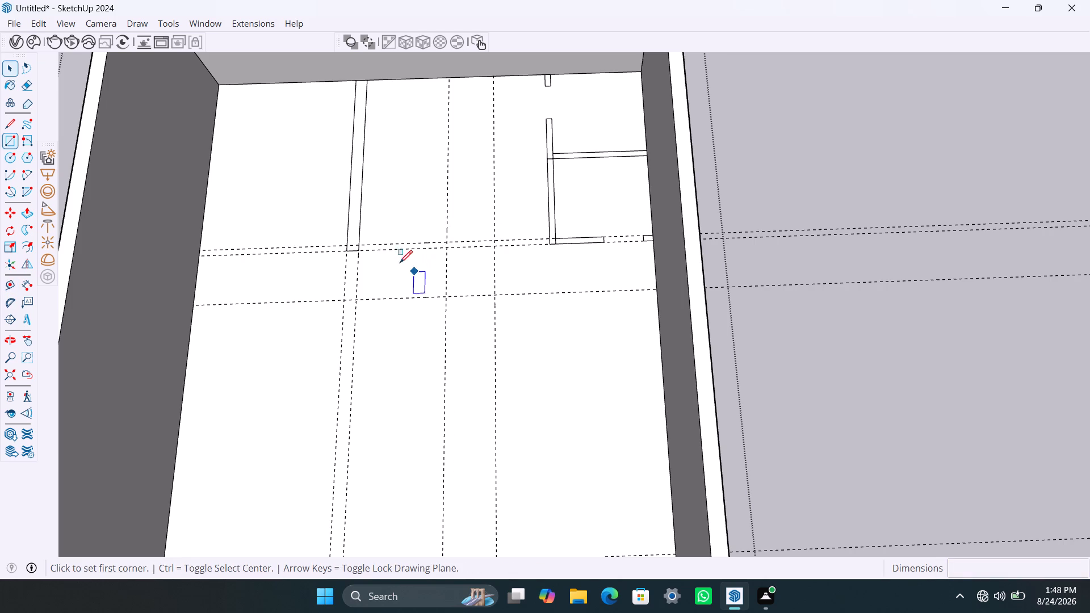
pyautogui.click(359, 250)
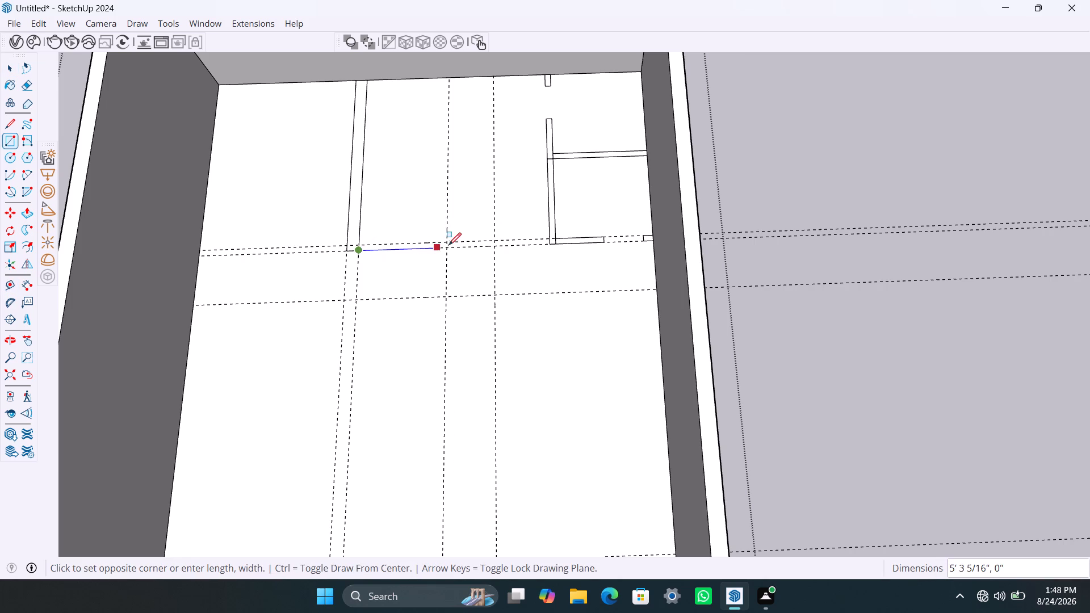
pyautogui.click(446, 241)
pyautogui.click(497, 239)
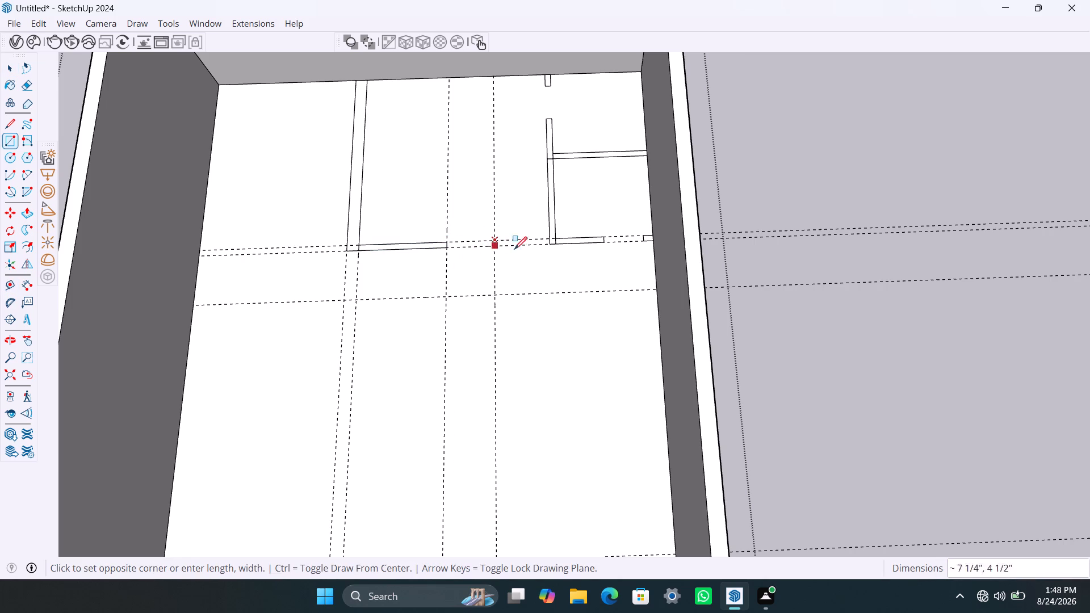
pyautogui.click(549, 247)
pyautogui.press('space')
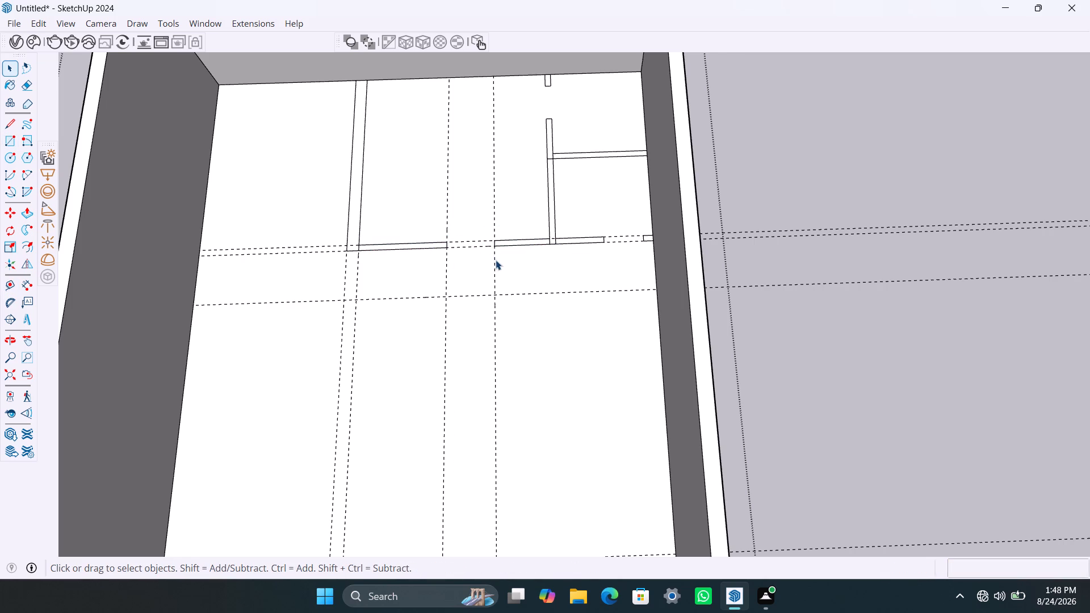
# Place a guide 4.5" from the 10' lengthwise guide, on the door opening's side.
pyautogui.click(494, 263)
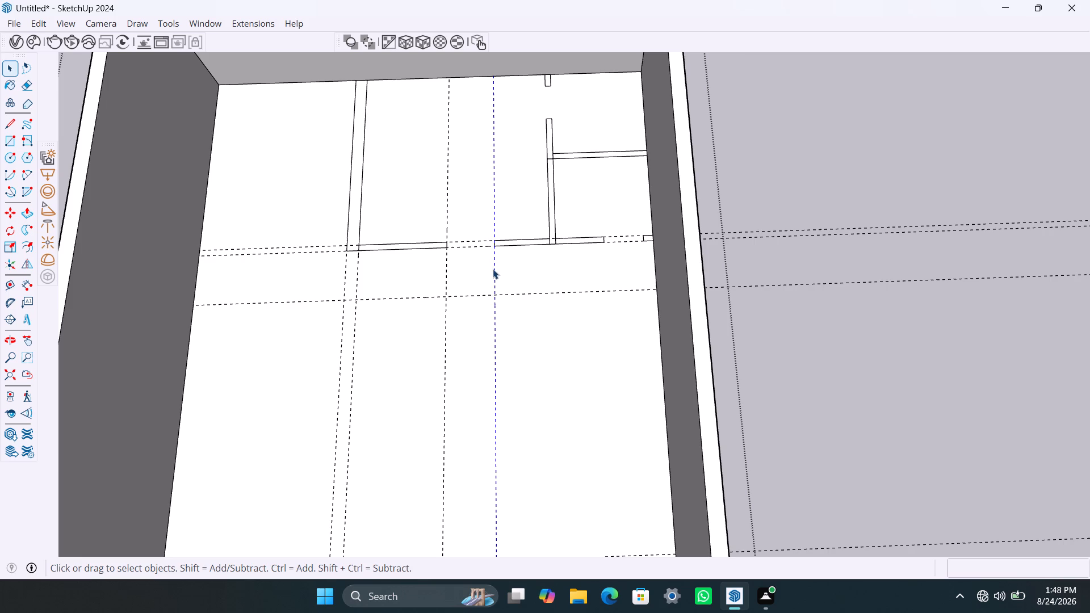
pyautogui.press('t')
pyautogui.click(493, 270)
pyautogui.write('4.5"')
pyautogui.press('Return')
pyautogui.press('space')
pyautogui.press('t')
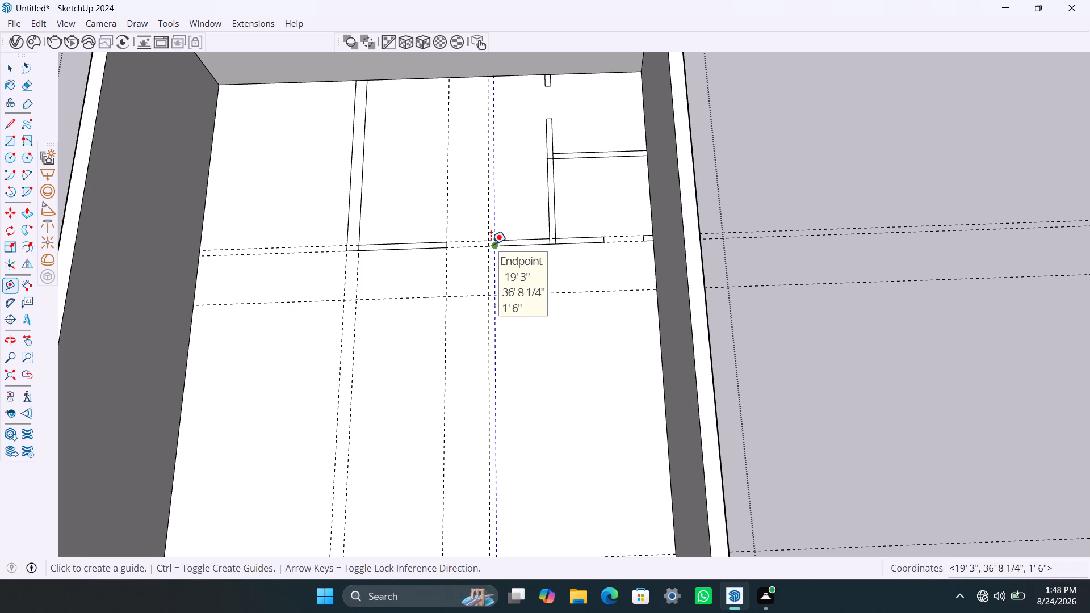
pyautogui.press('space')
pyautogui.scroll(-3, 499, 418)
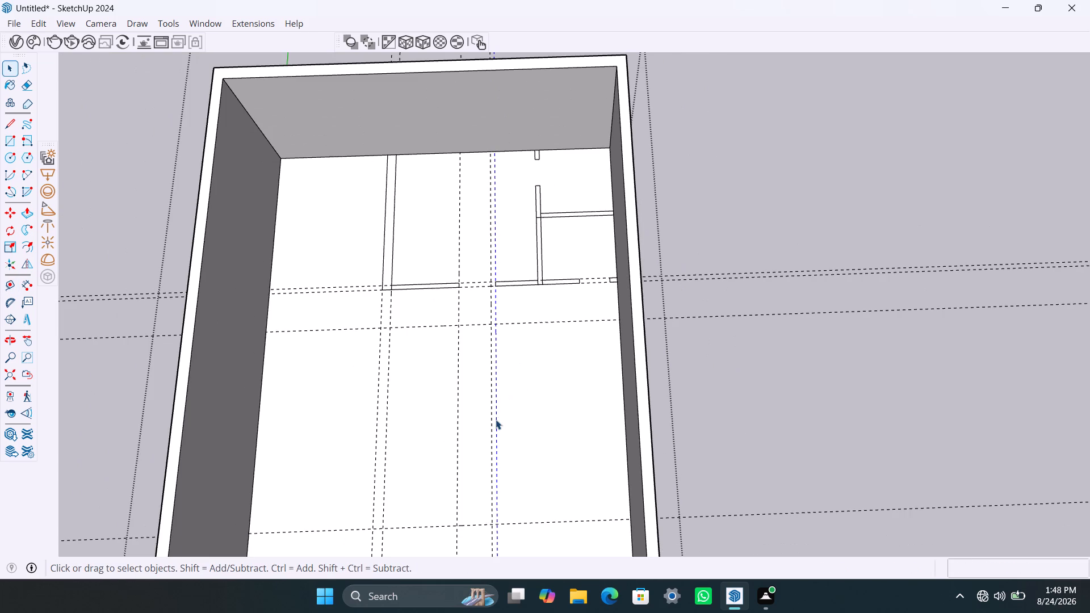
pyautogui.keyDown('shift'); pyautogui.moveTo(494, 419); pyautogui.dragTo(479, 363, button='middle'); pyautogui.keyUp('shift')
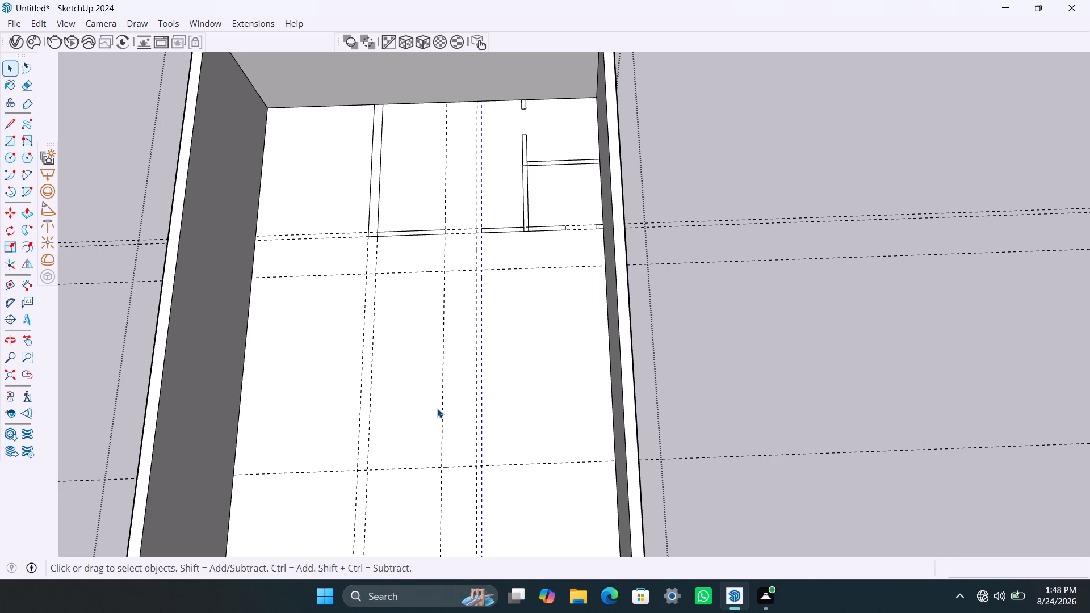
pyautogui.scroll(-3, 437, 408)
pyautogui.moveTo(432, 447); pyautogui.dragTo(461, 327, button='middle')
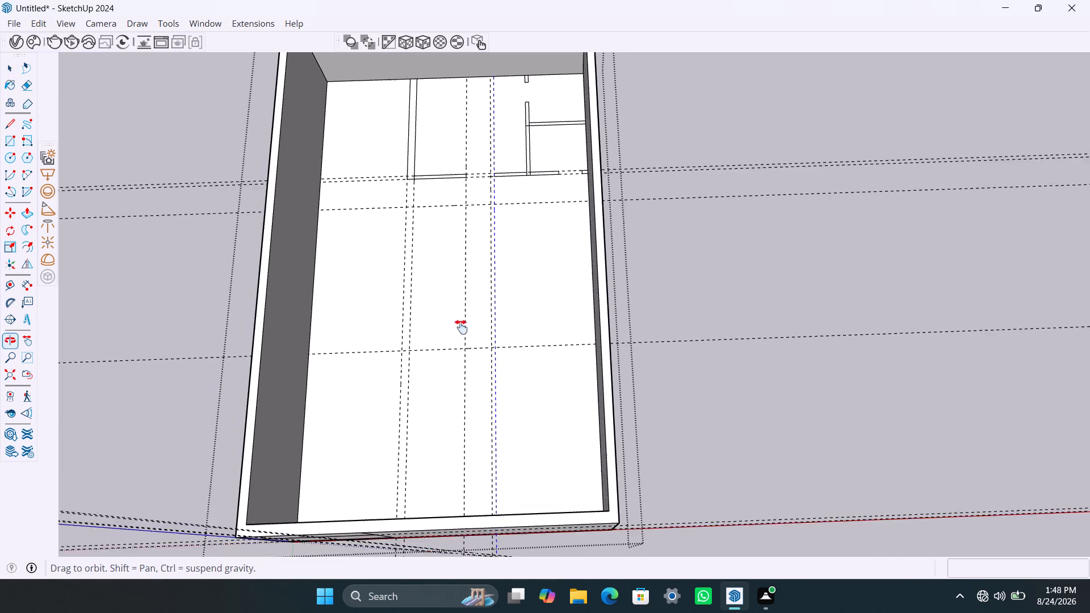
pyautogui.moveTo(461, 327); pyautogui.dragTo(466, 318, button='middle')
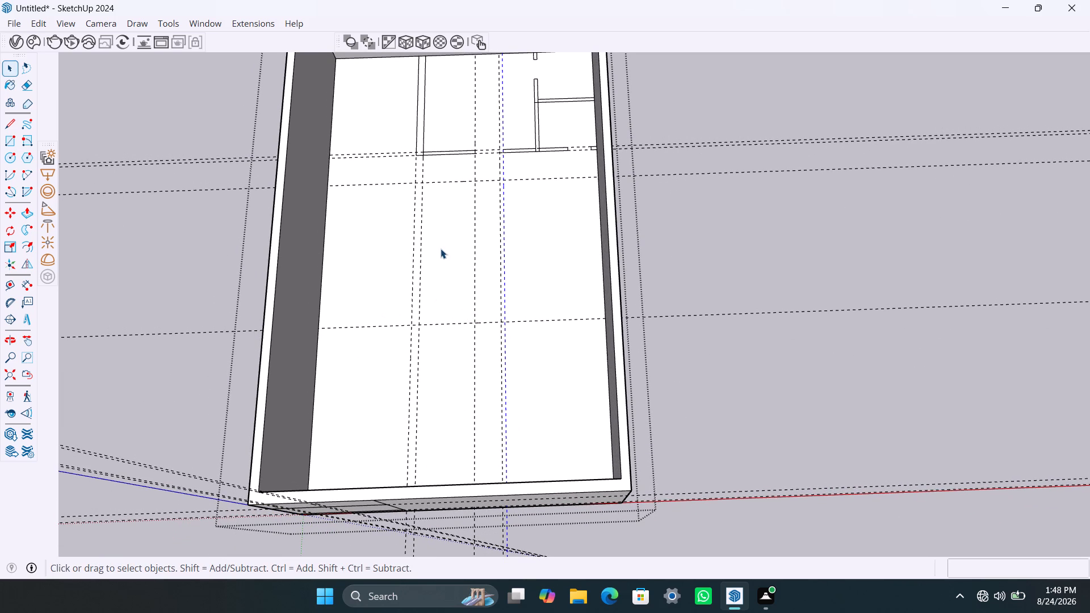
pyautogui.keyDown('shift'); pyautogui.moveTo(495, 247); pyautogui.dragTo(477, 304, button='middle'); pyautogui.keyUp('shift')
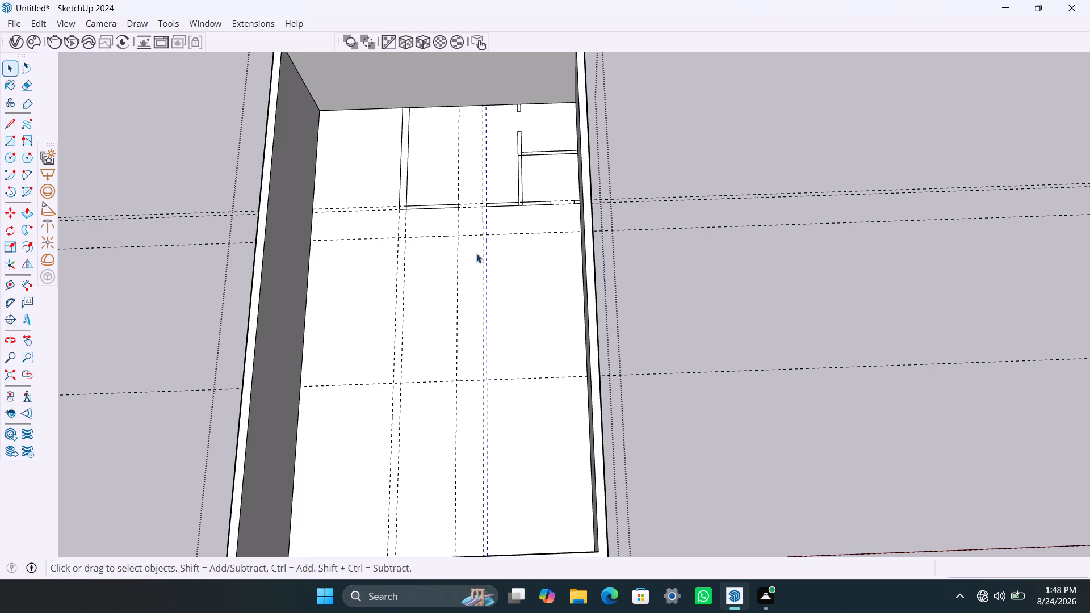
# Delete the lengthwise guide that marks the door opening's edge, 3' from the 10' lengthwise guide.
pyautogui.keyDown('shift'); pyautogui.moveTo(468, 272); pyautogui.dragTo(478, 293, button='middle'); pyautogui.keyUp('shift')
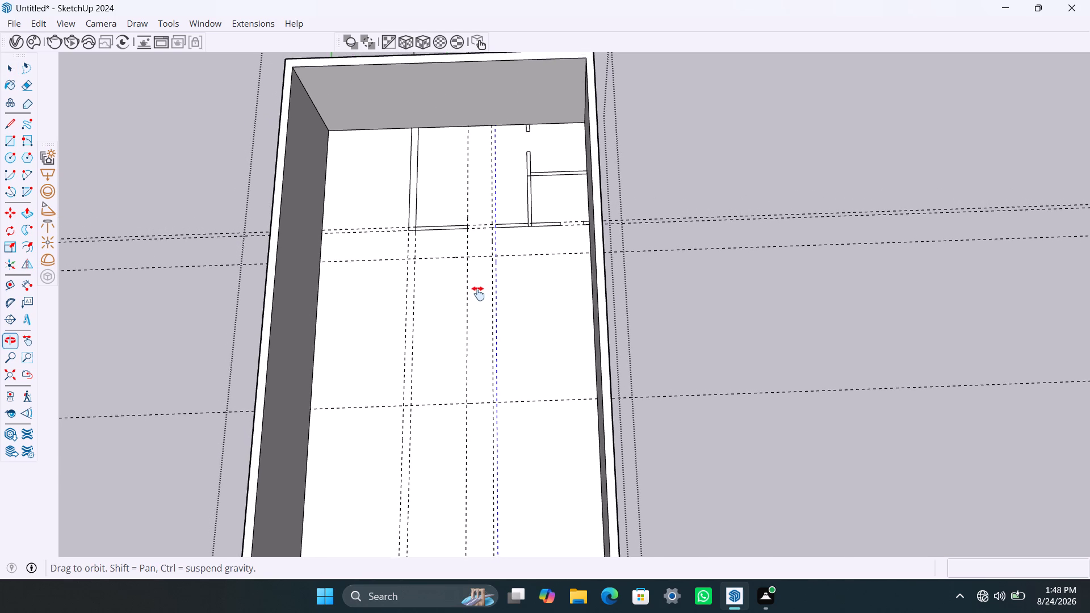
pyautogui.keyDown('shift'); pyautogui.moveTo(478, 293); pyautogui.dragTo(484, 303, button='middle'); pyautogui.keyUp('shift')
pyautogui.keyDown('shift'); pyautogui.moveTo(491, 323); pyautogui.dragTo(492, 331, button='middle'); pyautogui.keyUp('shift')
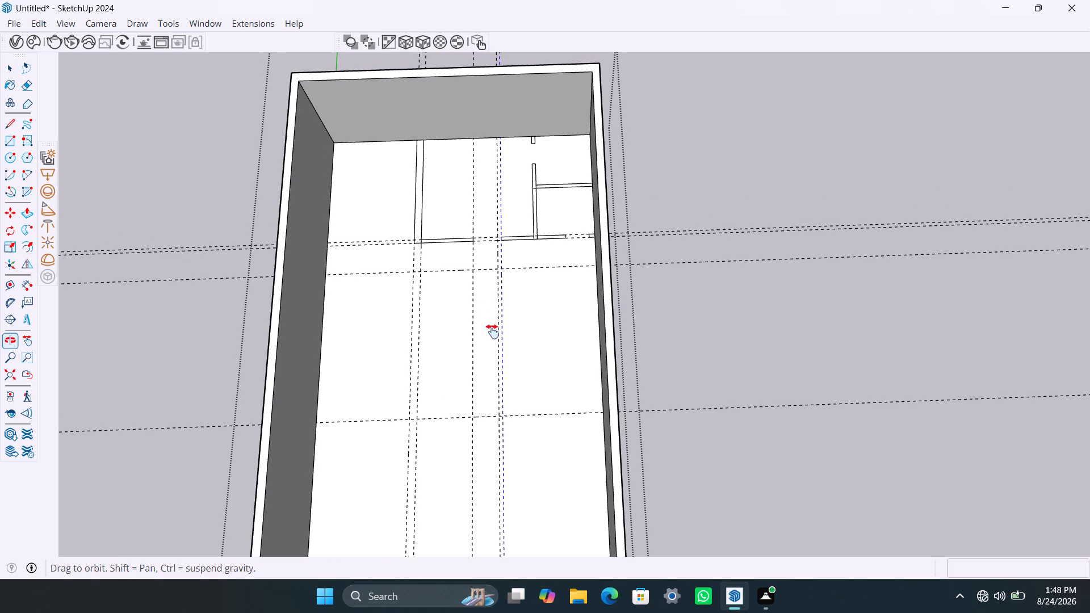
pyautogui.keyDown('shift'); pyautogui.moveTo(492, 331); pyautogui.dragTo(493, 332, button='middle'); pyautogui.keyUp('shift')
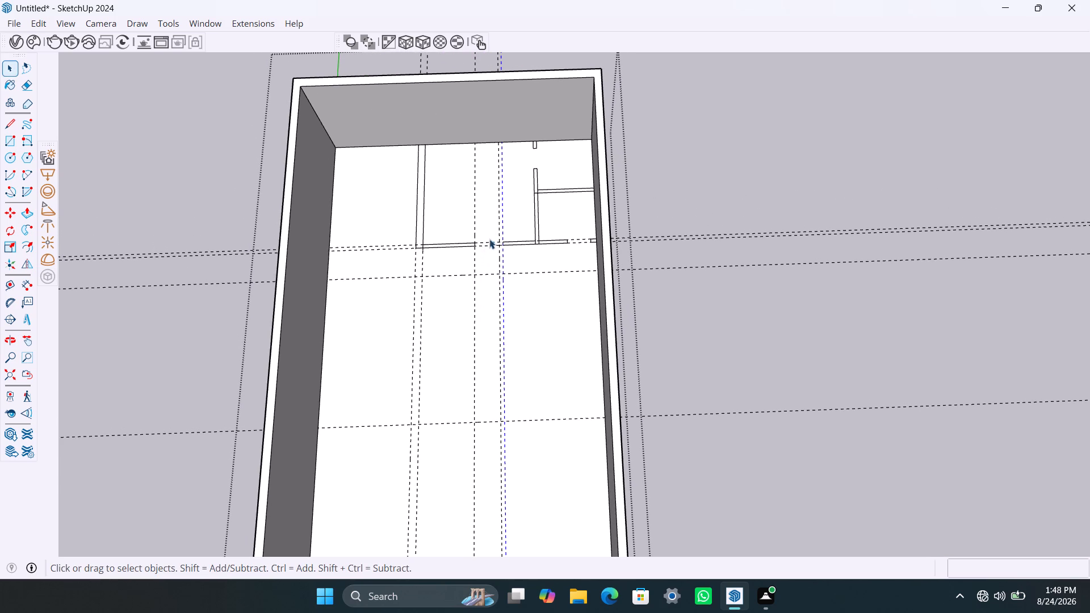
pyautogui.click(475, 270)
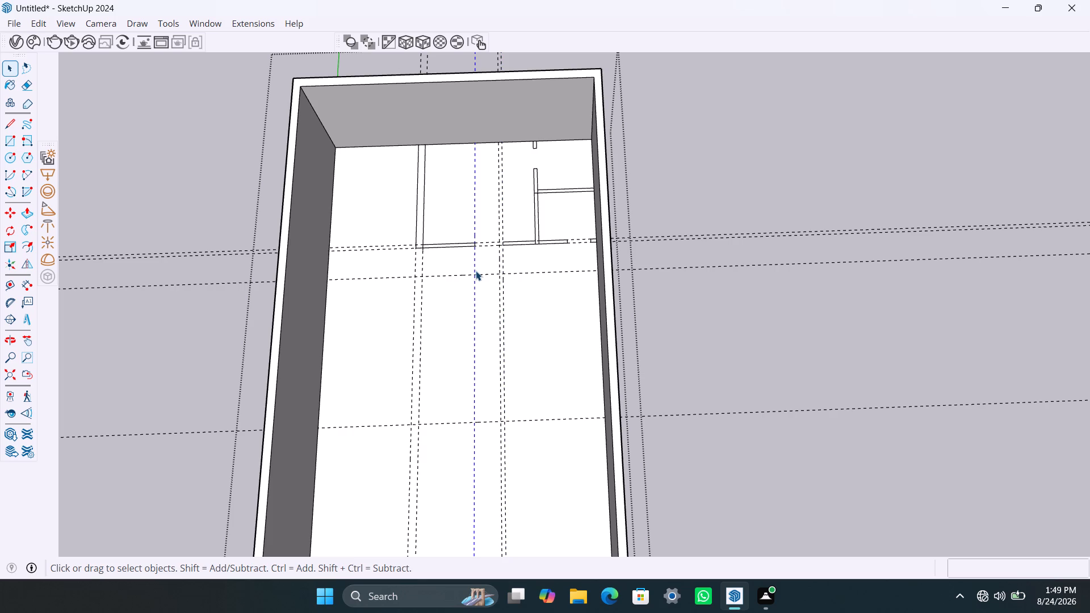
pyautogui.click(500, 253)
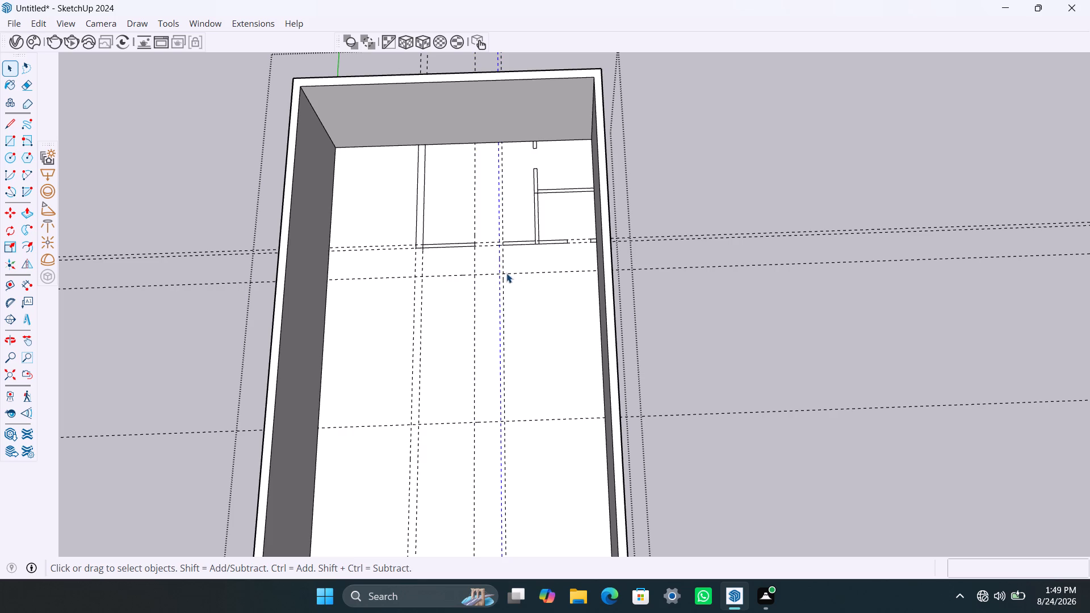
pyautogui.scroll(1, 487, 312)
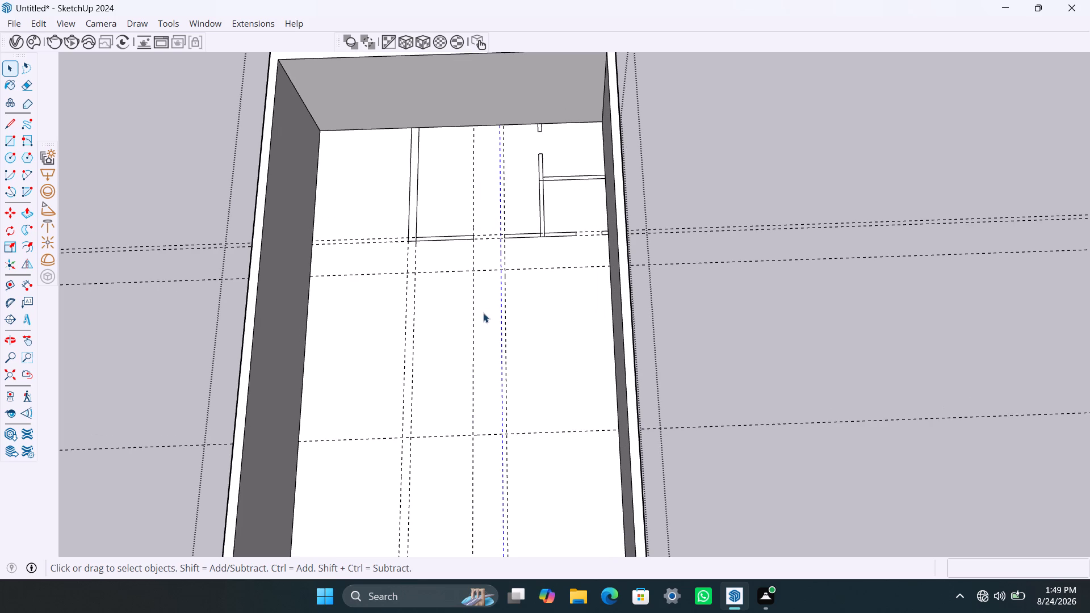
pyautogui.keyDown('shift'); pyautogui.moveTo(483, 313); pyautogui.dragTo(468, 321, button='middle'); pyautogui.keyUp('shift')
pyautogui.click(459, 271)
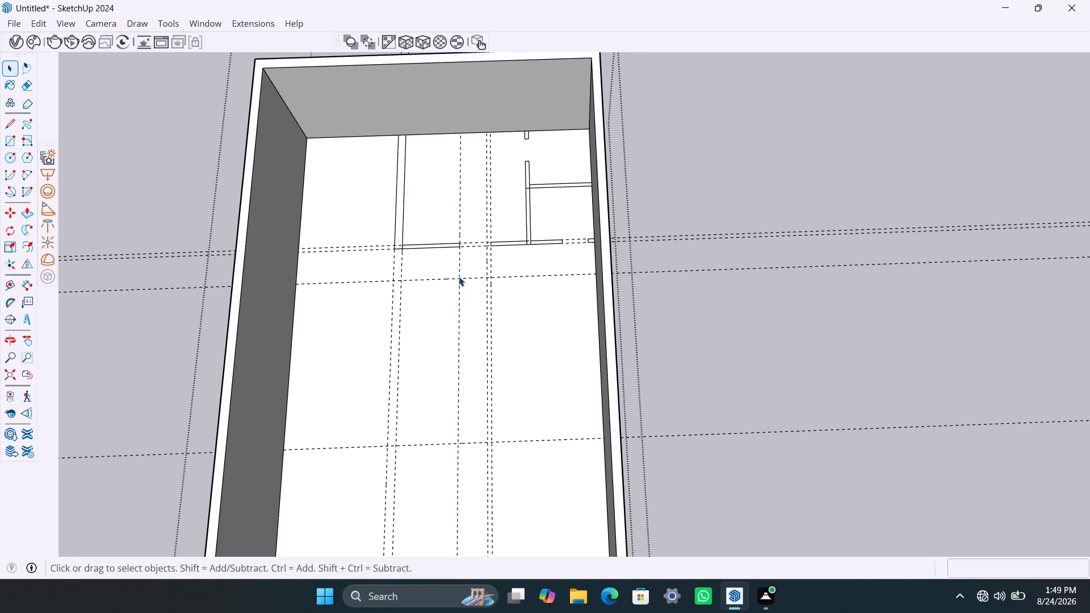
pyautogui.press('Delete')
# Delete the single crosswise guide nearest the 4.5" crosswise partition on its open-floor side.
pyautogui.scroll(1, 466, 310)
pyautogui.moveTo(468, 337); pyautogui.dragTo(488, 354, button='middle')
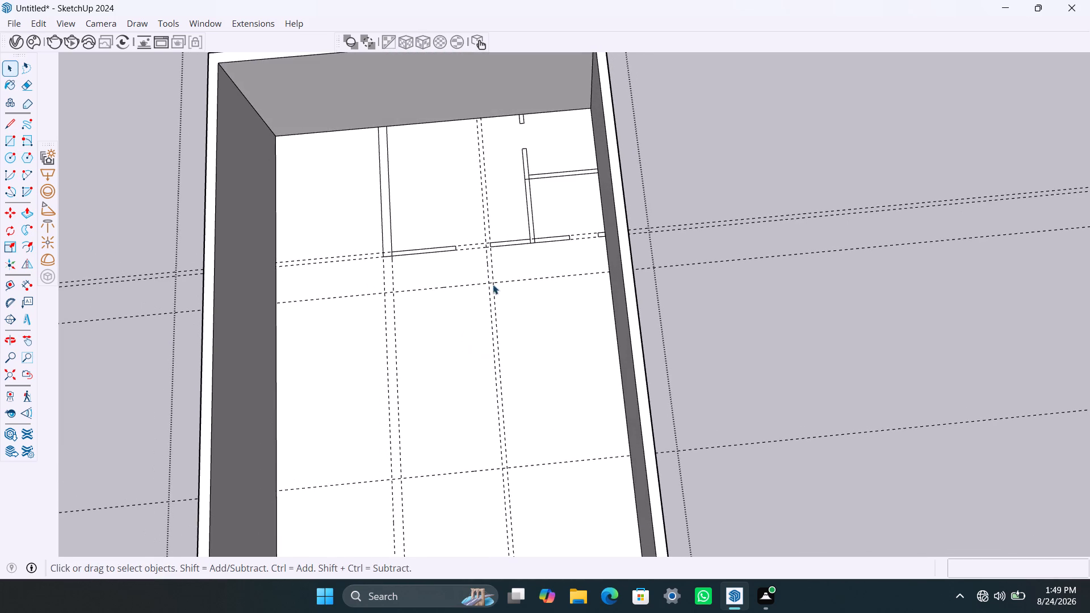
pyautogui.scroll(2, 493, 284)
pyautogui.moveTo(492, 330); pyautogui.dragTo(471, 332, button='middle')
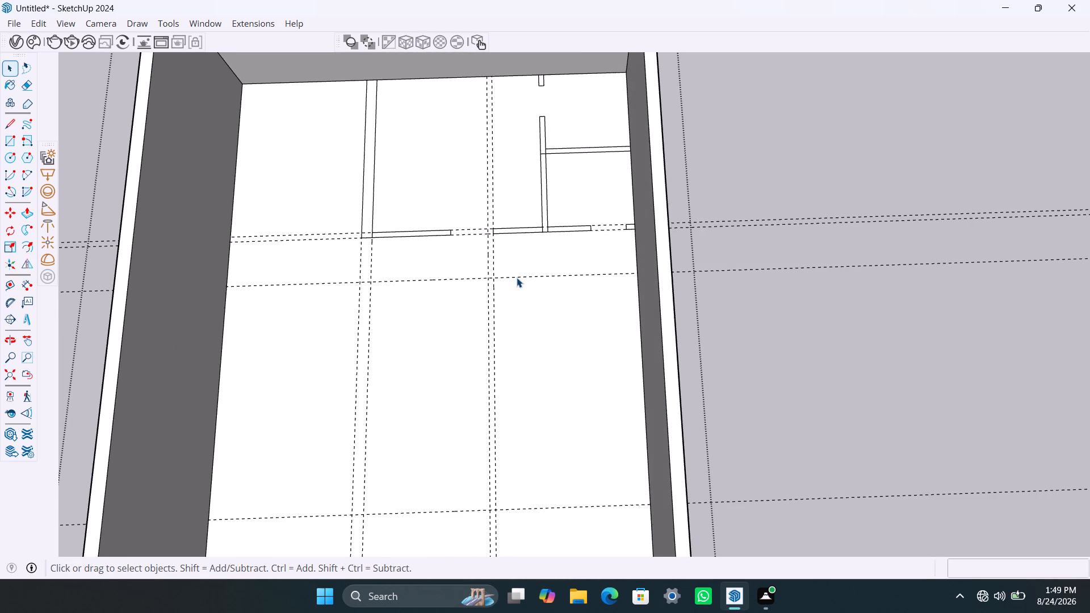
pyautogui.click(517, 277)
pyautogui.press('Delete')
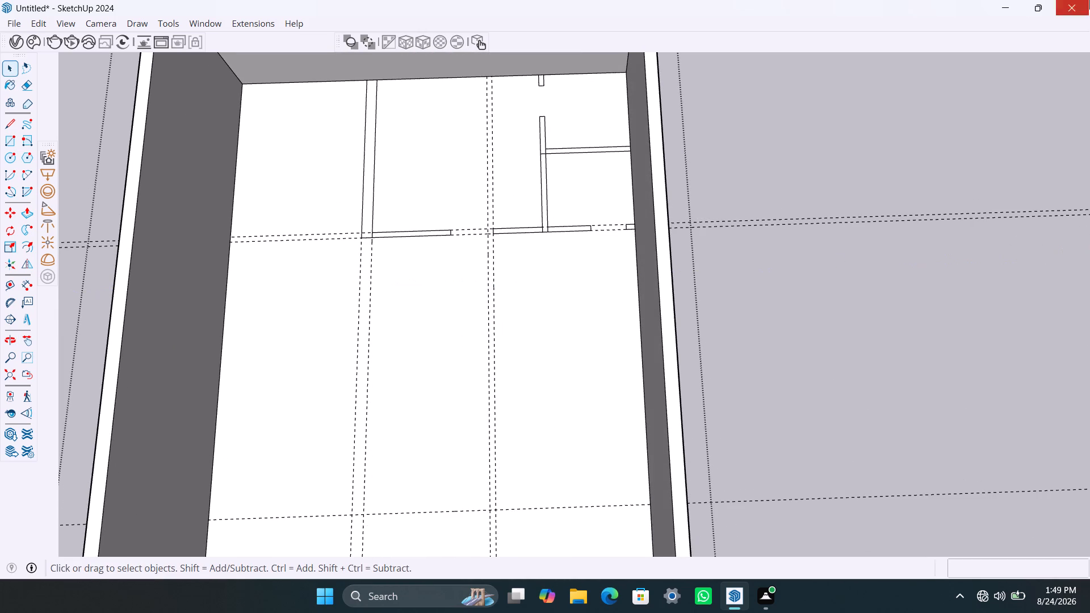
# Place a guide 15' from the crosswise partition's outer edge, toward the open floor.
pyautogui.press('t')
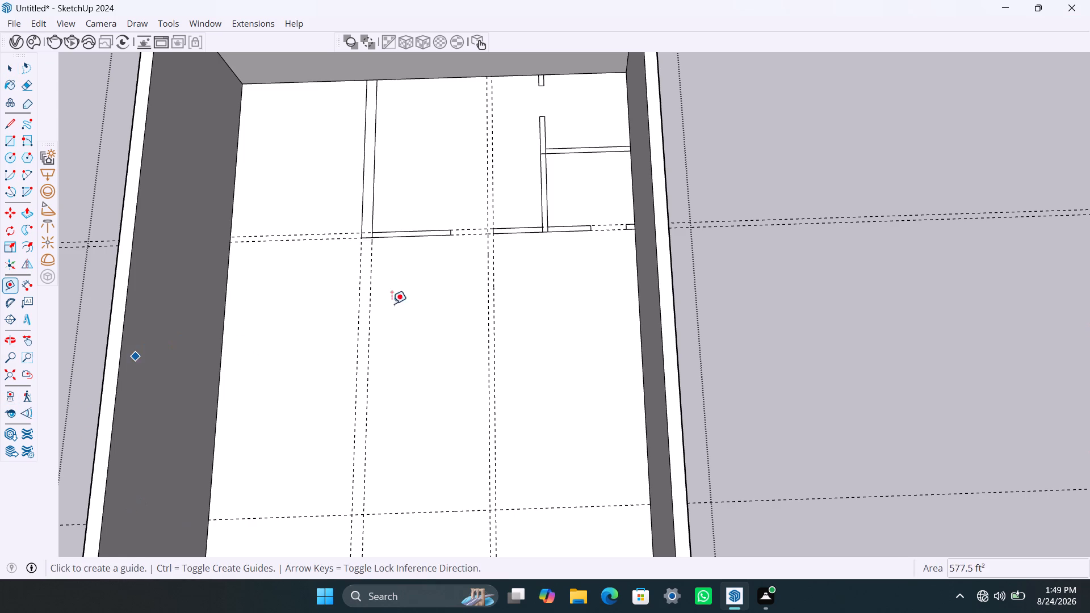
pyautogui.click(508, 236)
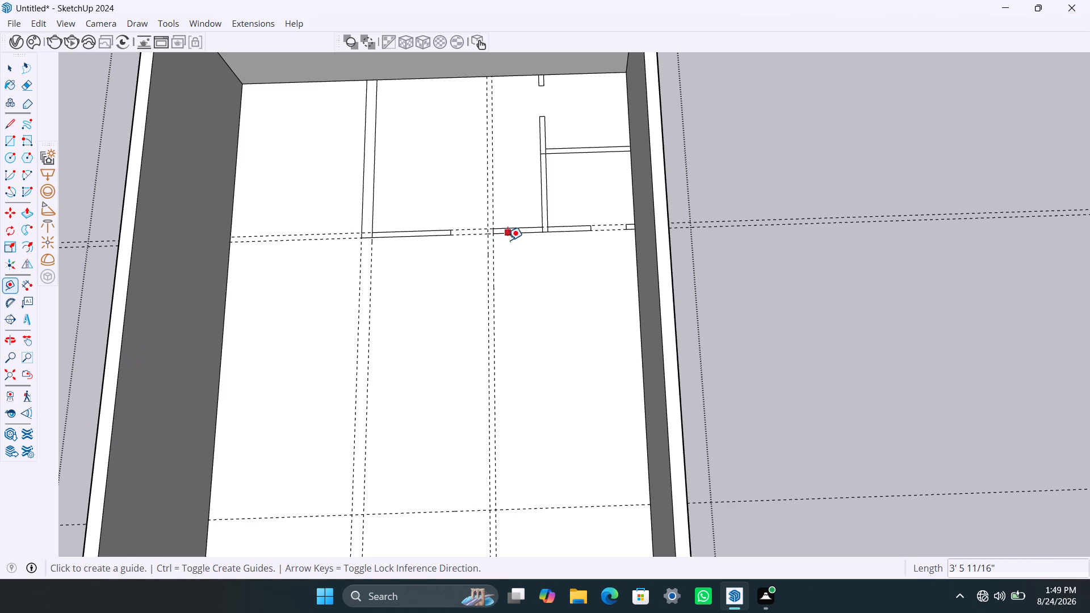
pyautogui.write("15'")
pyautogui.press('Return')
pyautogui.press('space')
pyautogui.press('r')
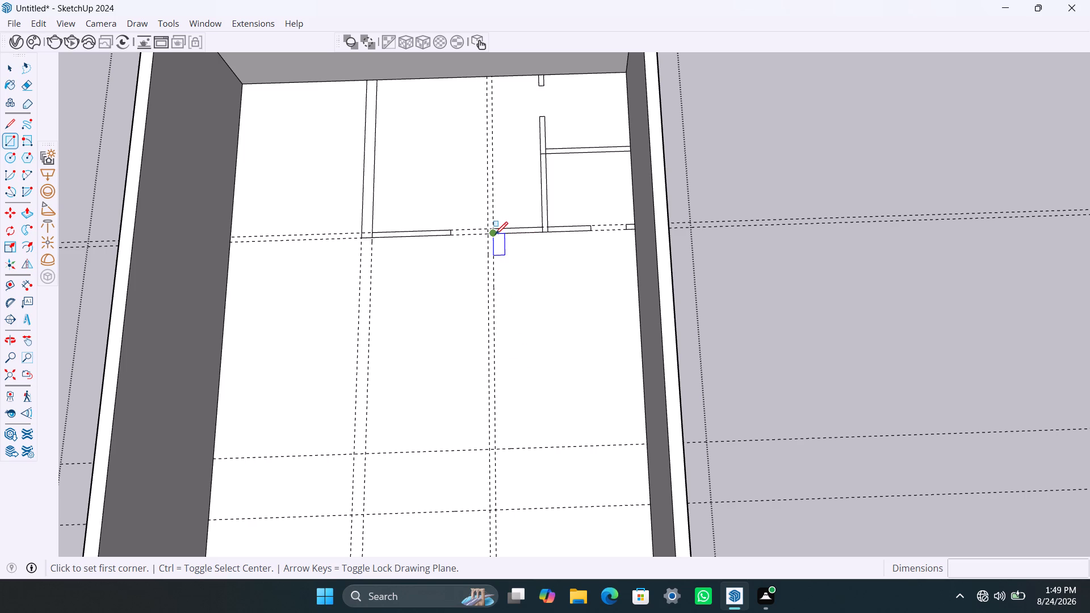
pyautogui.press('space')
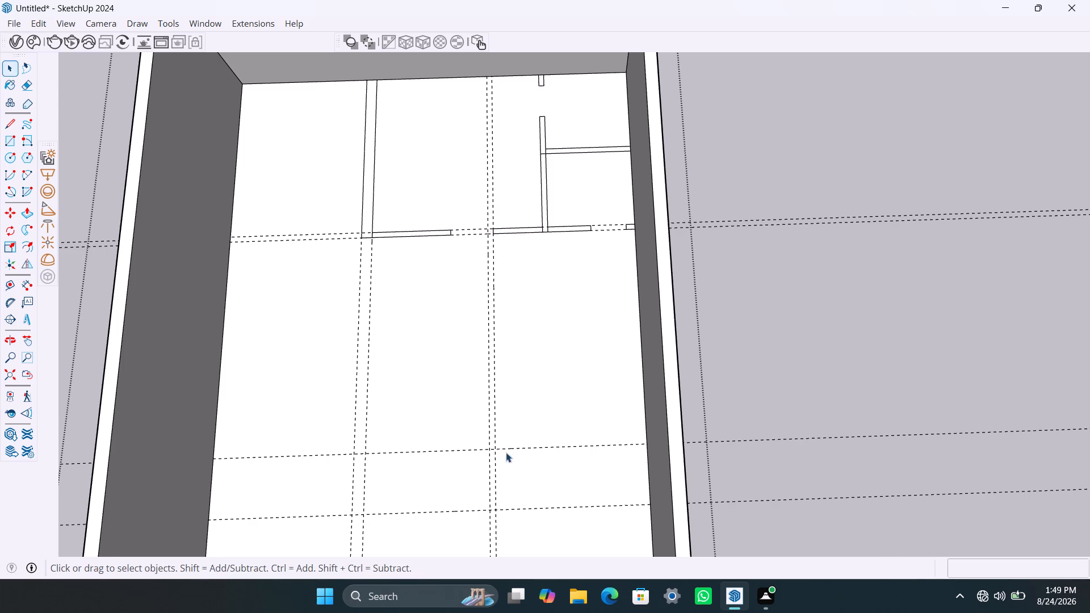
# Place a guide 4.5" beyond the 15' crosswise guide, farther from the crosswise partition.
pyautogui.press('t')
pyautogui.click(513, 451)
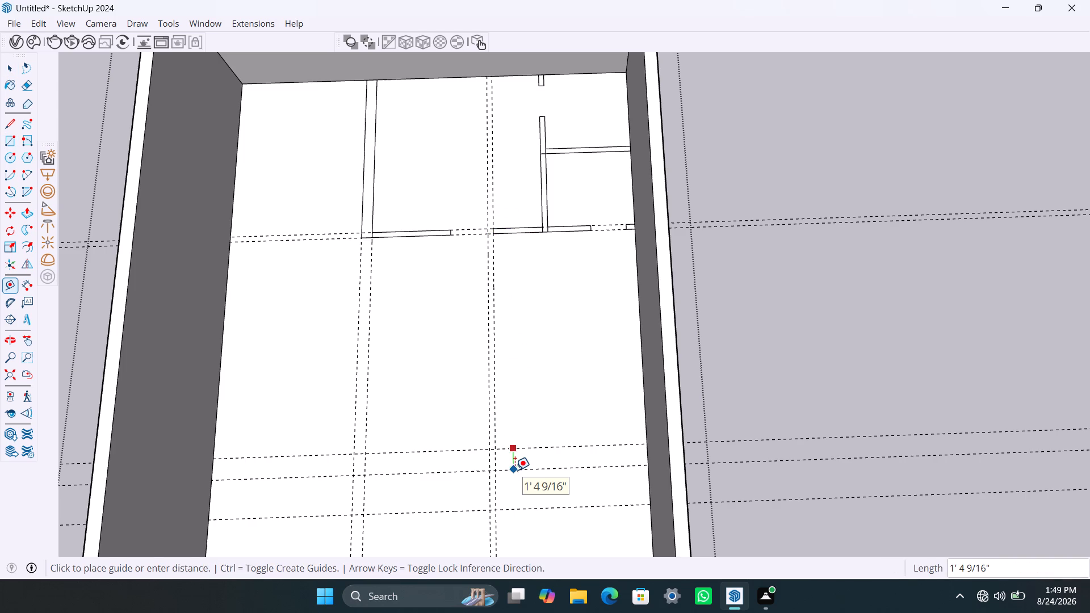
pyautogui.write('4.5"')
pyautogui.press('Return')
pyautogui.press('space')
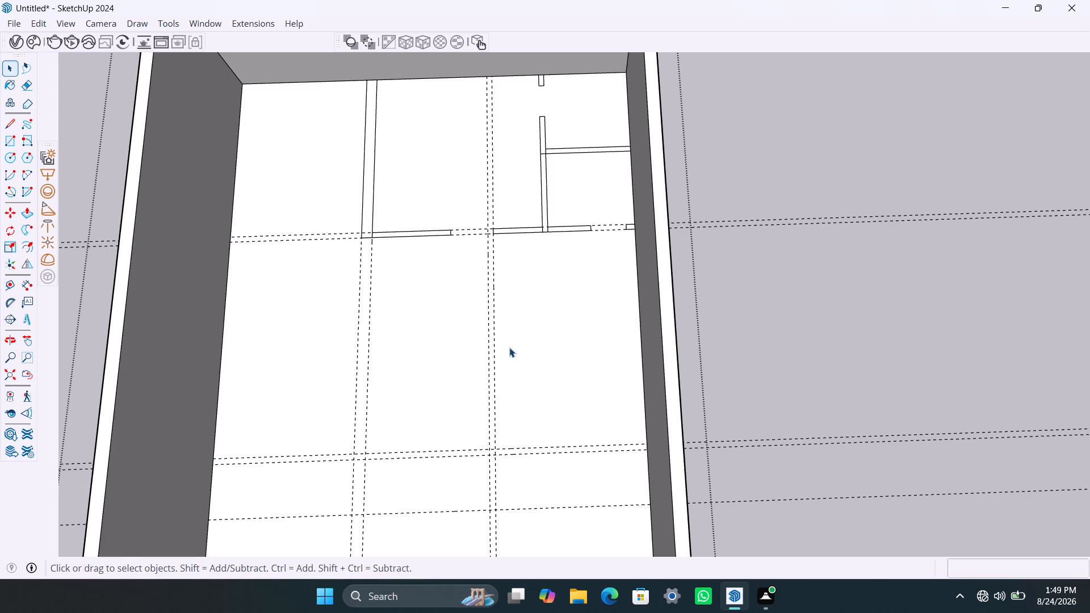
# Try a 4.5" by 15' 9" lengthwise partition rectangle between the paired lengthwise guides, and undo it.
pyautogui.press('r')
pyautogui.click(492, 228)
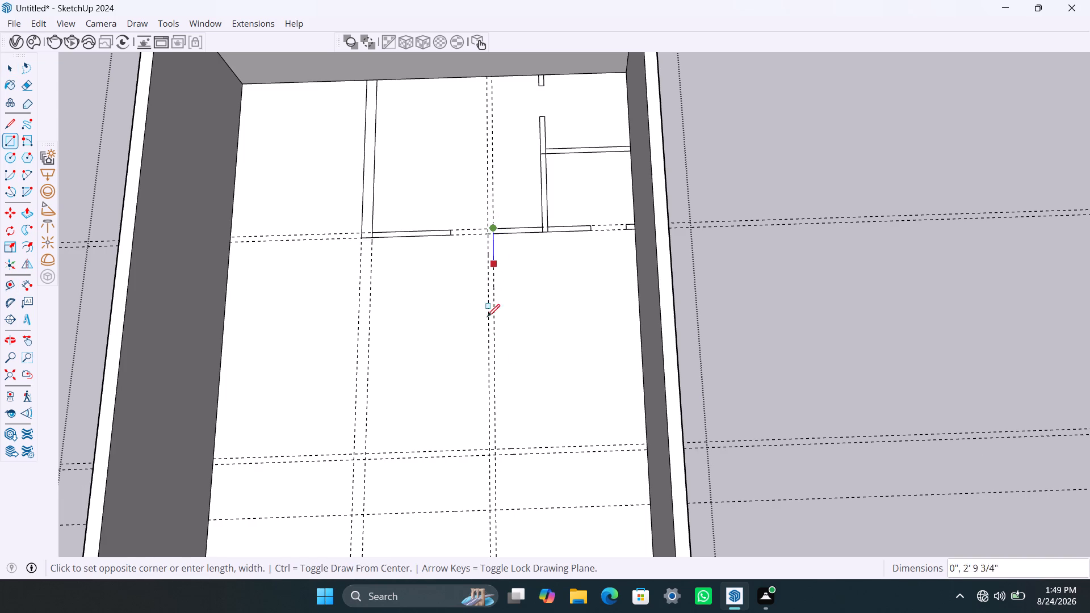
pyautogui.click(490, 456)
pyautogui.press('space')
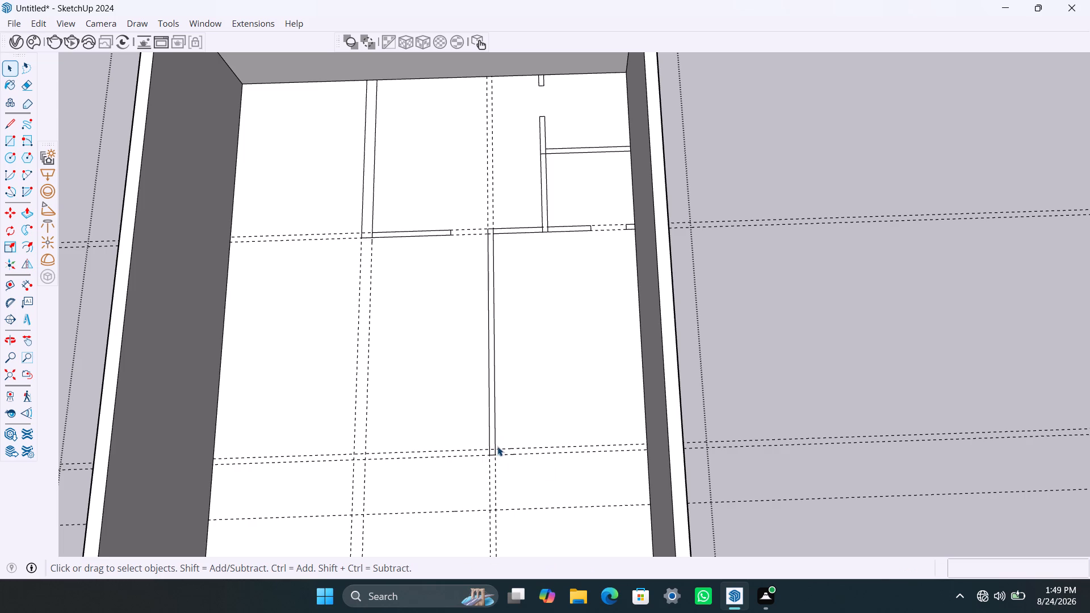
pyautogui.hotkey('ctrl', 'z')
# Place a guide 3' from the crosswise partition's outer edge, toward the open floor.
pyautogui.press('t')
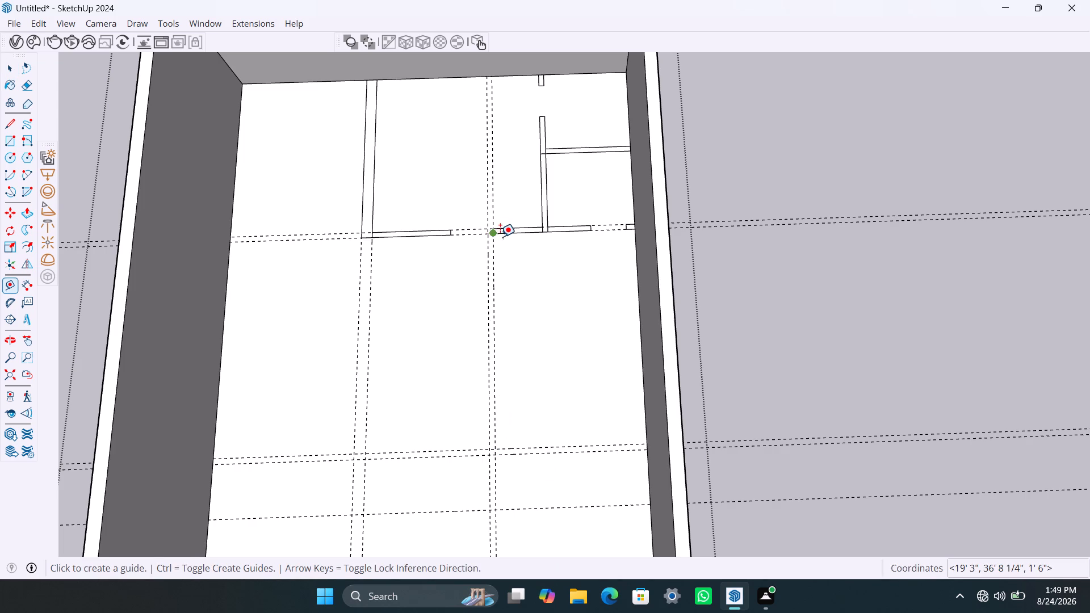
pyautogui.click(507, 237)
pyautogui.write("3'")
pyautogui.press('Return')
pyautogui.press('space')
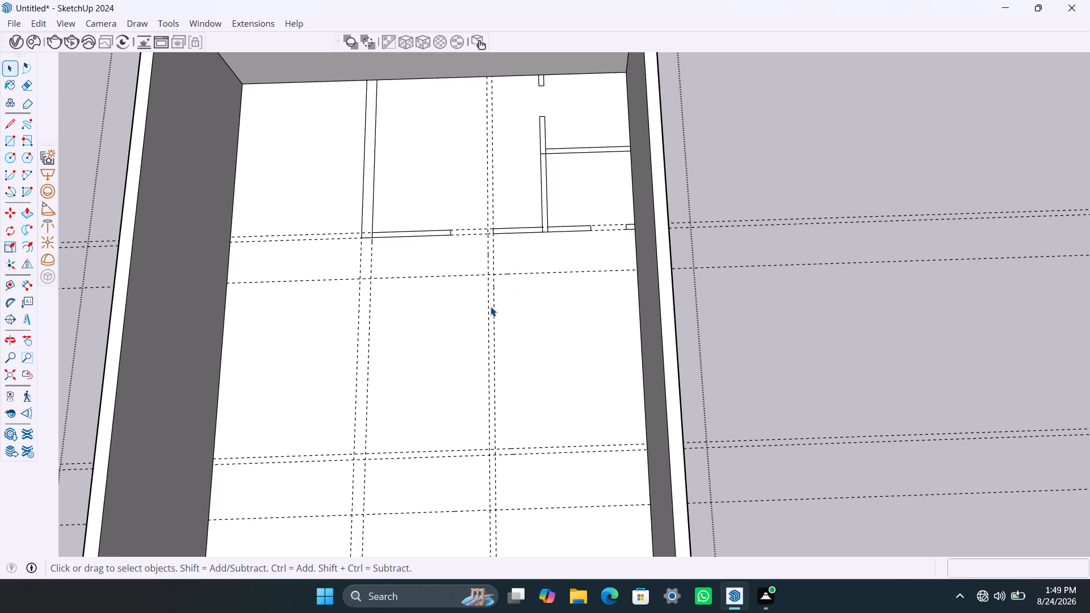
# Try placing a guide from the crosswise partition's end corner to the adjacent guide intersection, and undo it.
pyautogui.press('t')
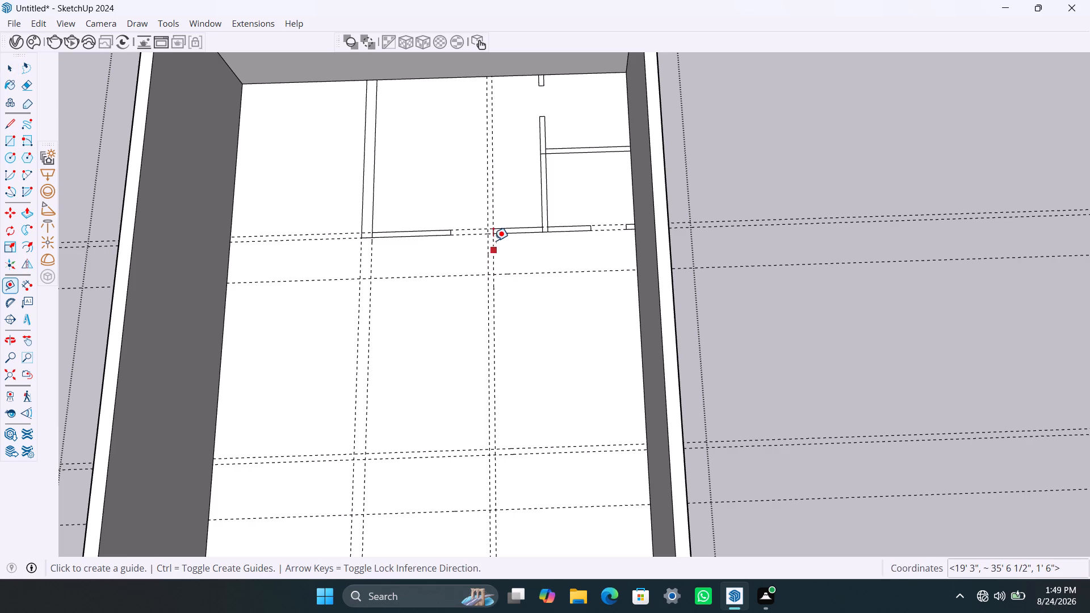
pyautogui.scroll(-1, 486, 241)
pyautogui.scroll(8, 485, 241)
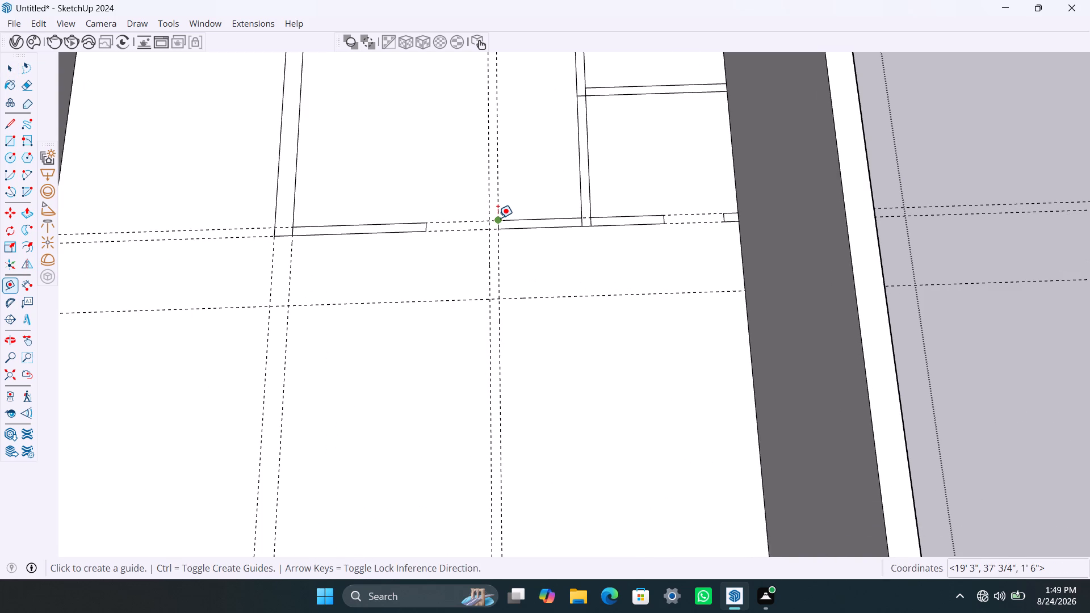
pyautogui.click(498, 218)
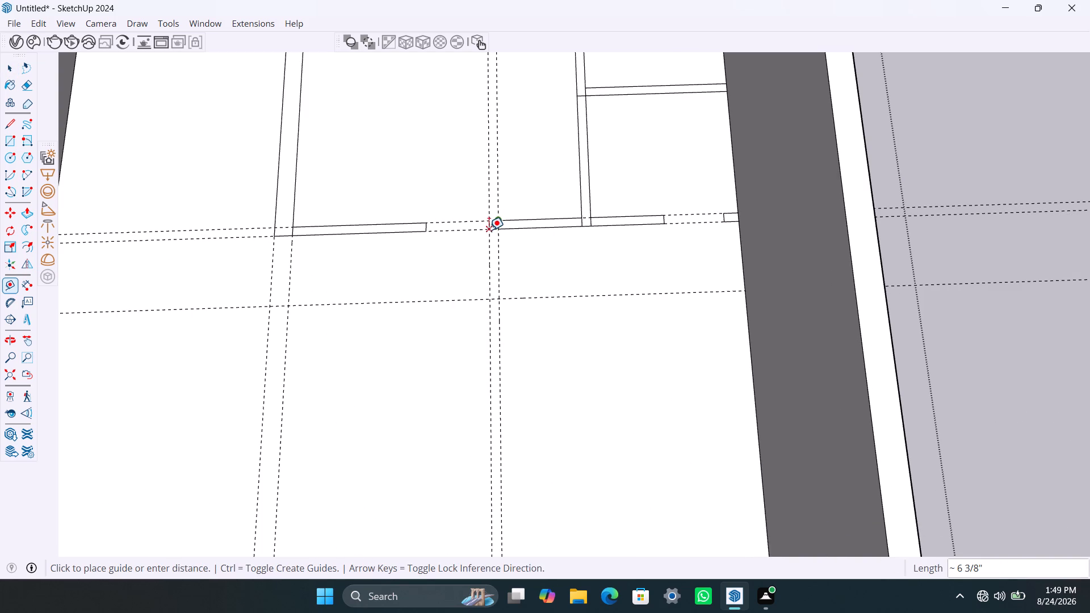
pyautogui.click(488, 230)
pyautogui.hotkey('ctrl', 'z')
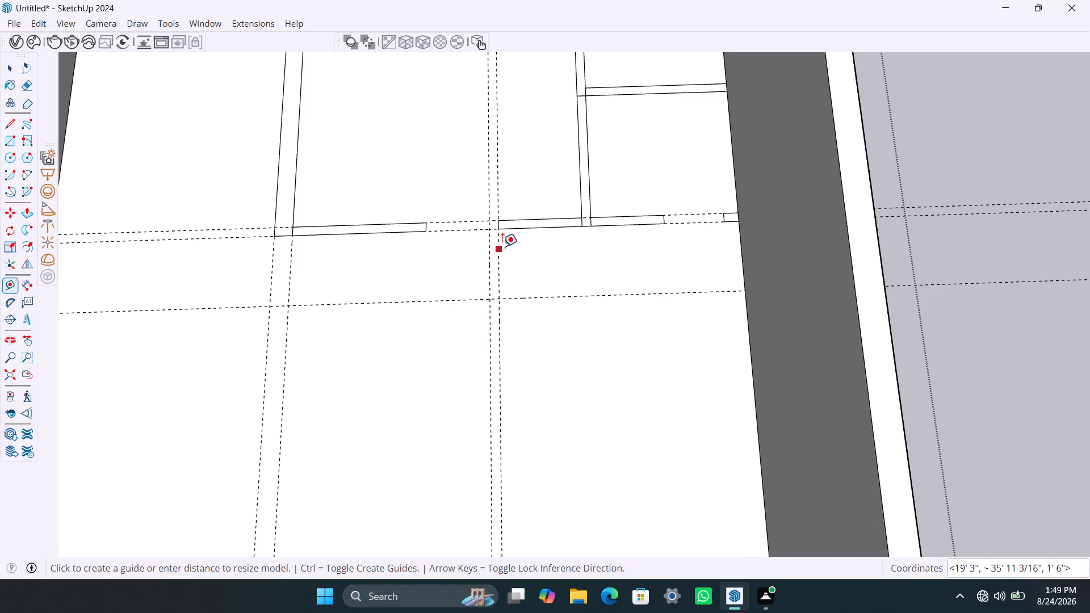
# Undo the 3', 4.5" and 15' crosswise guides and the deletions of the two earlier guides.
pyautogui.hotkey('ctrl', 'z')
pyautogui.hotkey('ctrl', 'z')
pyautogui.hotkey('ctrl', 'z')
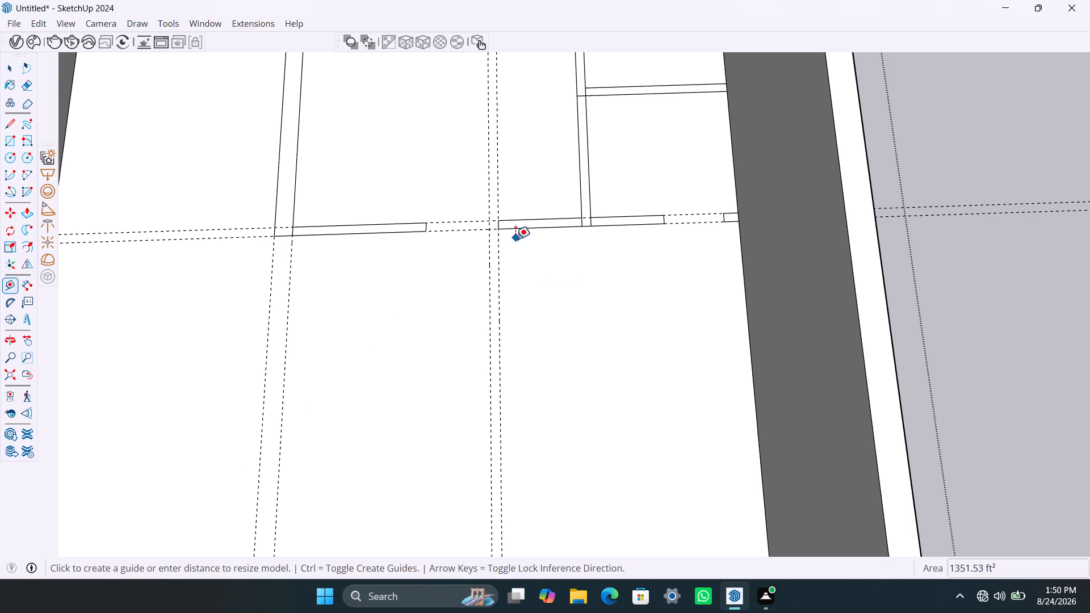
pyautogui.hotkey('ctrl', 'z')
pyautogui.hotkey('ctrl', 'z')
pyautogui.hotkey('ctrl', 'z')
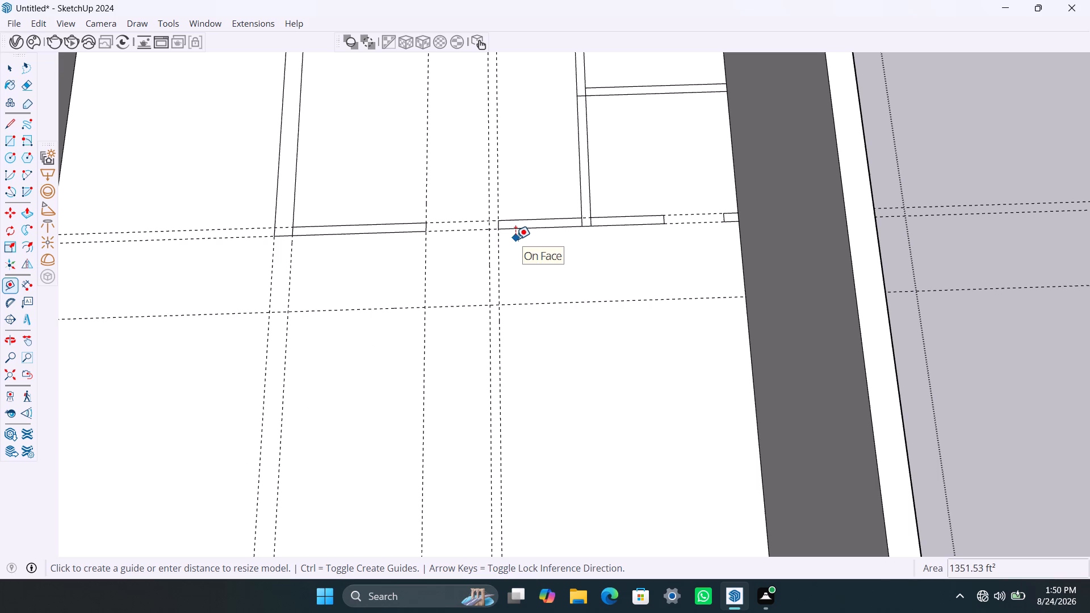
# Undo the 4.5" lengthwise guide and the crosswise partition between the 10' guide and the 4.5" lengthwise partition.
pyautogui.hotkey('ctrl', 'z')
pyautogui.hotkey('ctrl', 'z')
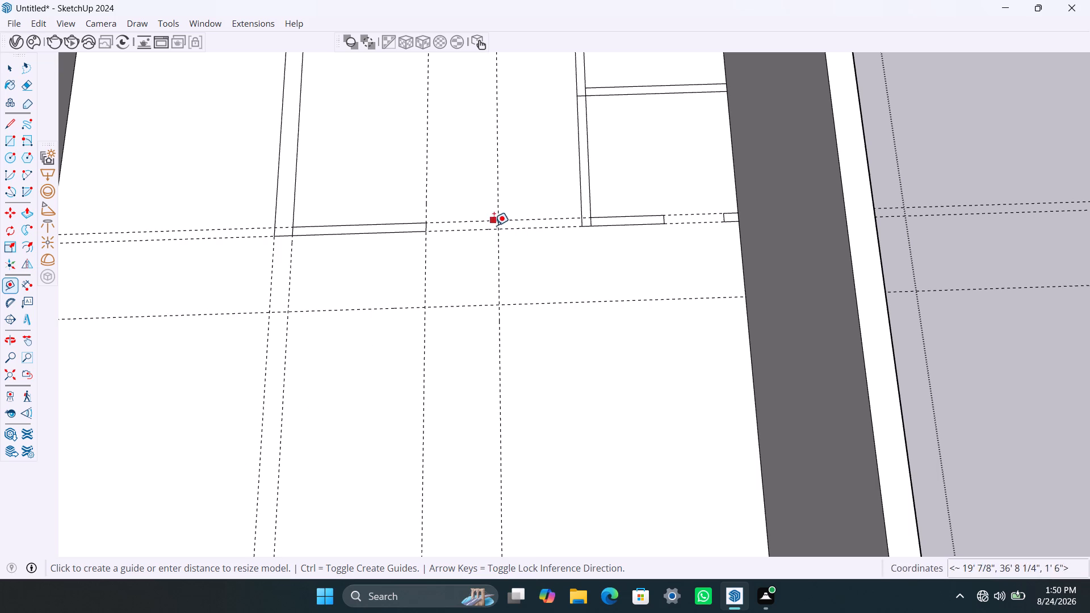
# Place a guide 4.5" from the 10' lengthwise guide, on the door opening's side.
pyautogui.press('space')
pyautogui.click(497, 208)
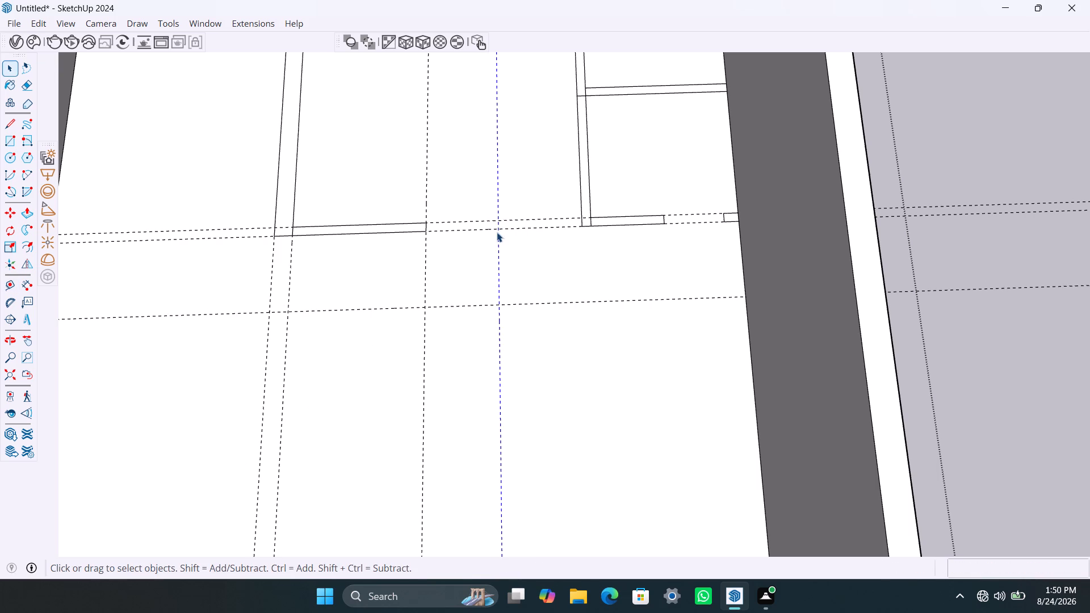
pyautogui.press('t')
pyautogui.click(498, 213)
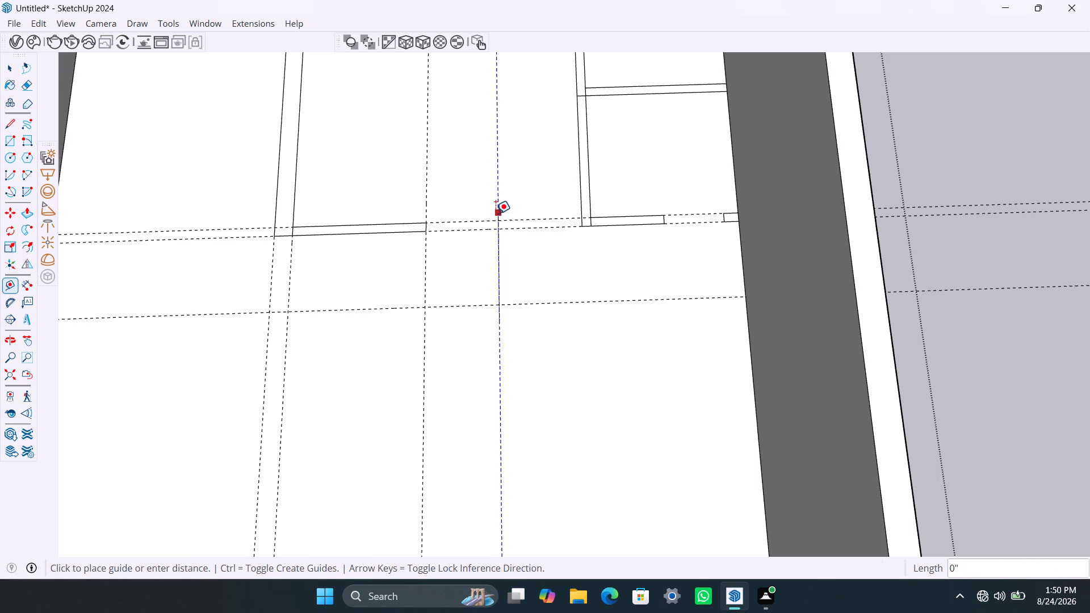
pyautogui.write('4.5"')
pyautogui.press('Return')
pyautogui.press('space')
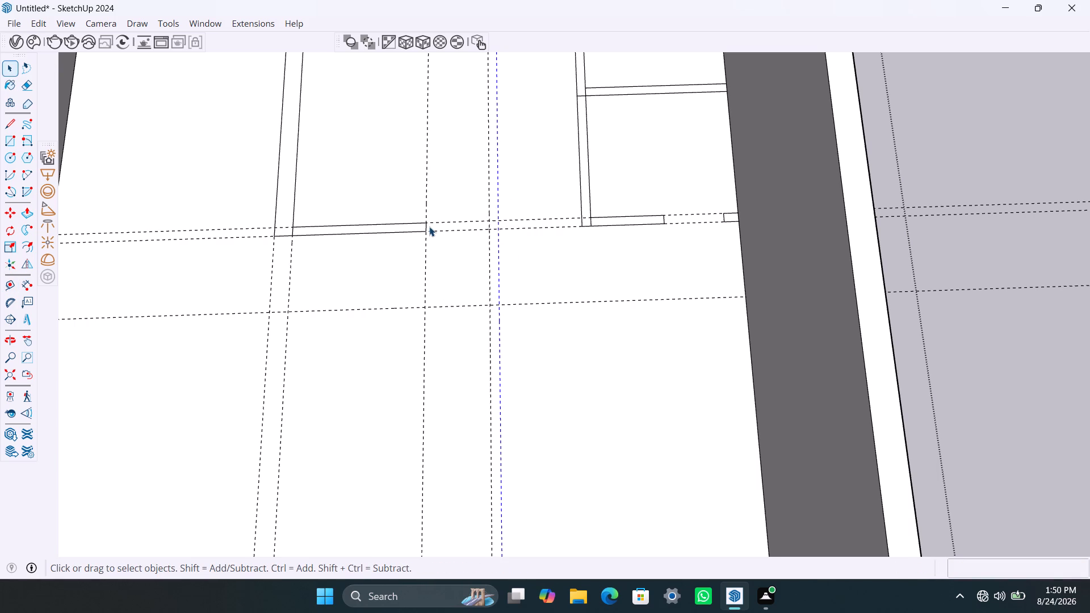
# Replace the crosswise guide just beyond the door opening with one 3' from the crosswise partition's nearer edge guide.
pyautogui.scroll(-1, 430, 229)
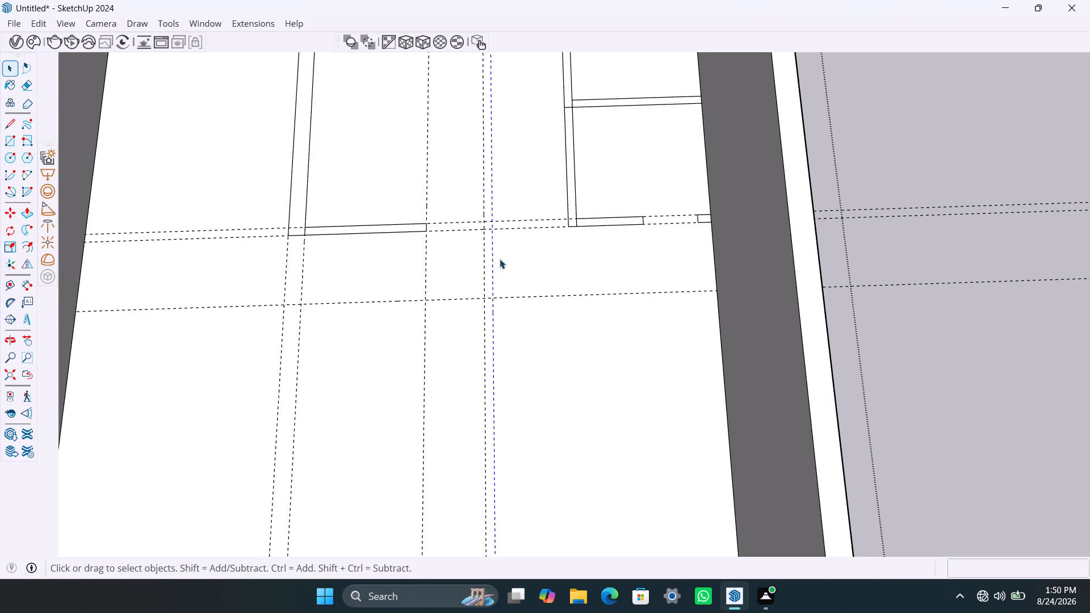
pyautogui.scroll(-3, 467, 259)
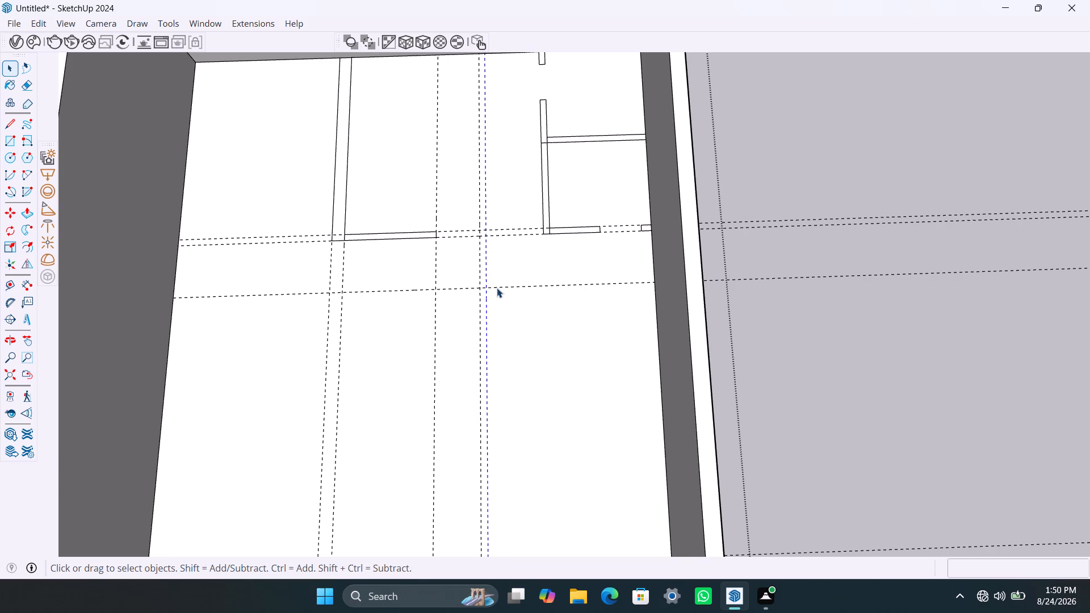
pyautogui.scroll(-3, 490, 352)
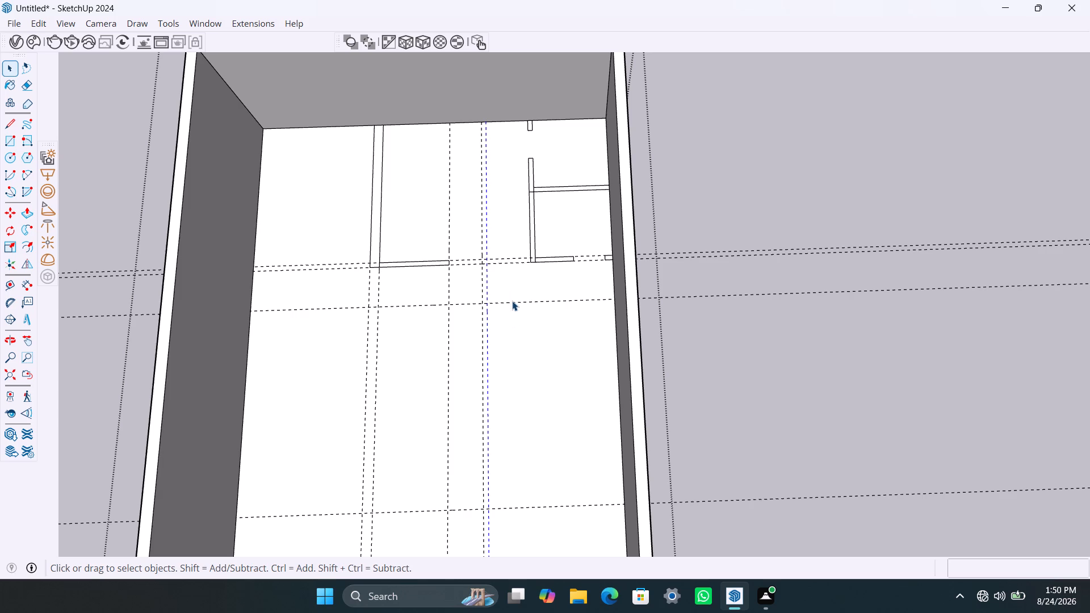
pyautogui.click(513, 301)
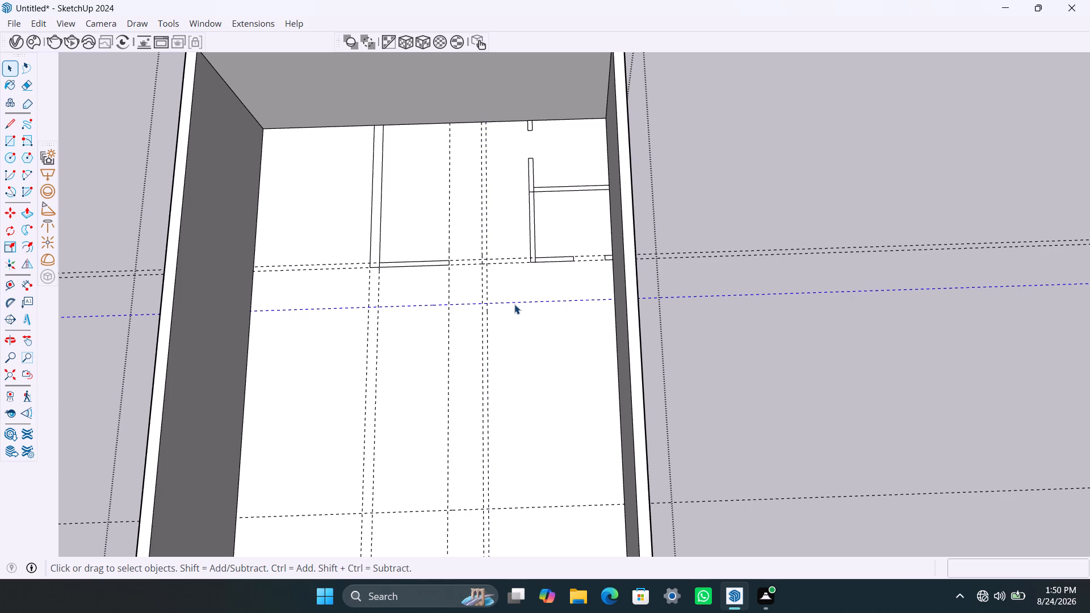
pyautogui.press('Delete')
pyautogui.press('t')
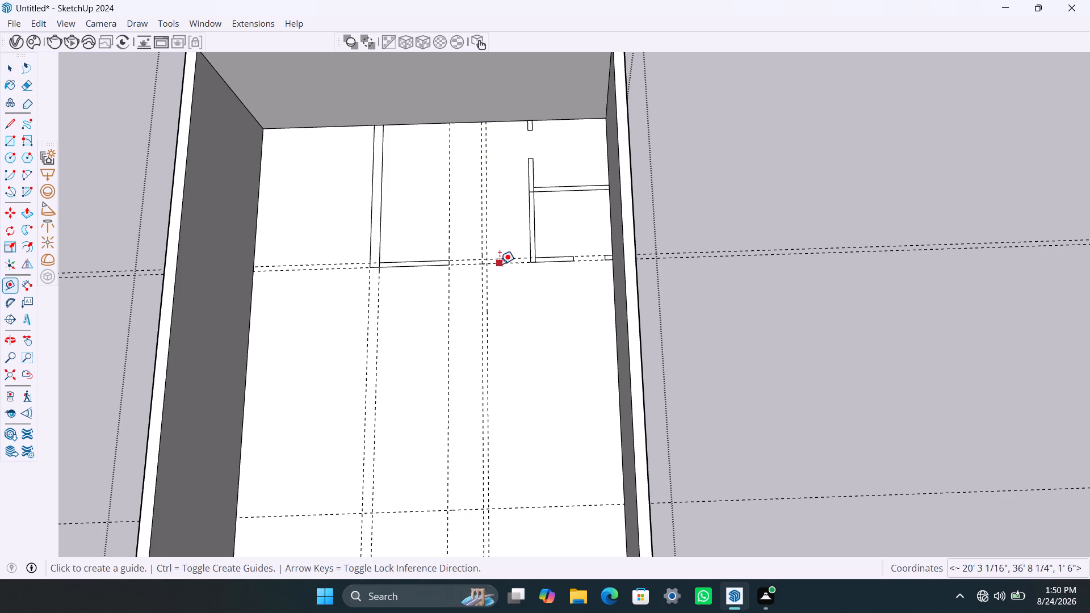
pyautogui.click(500, 264)
pyautogui.write("3'")
pyautogui.press('Return')
pyautogui.click(498, 302)
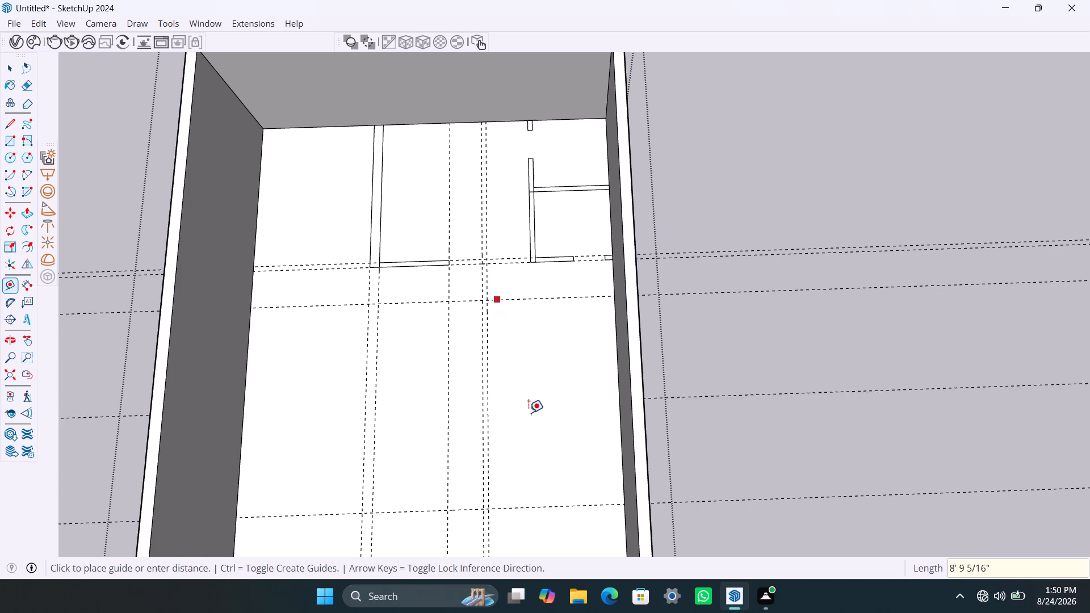
pyautogui.press('Escape')
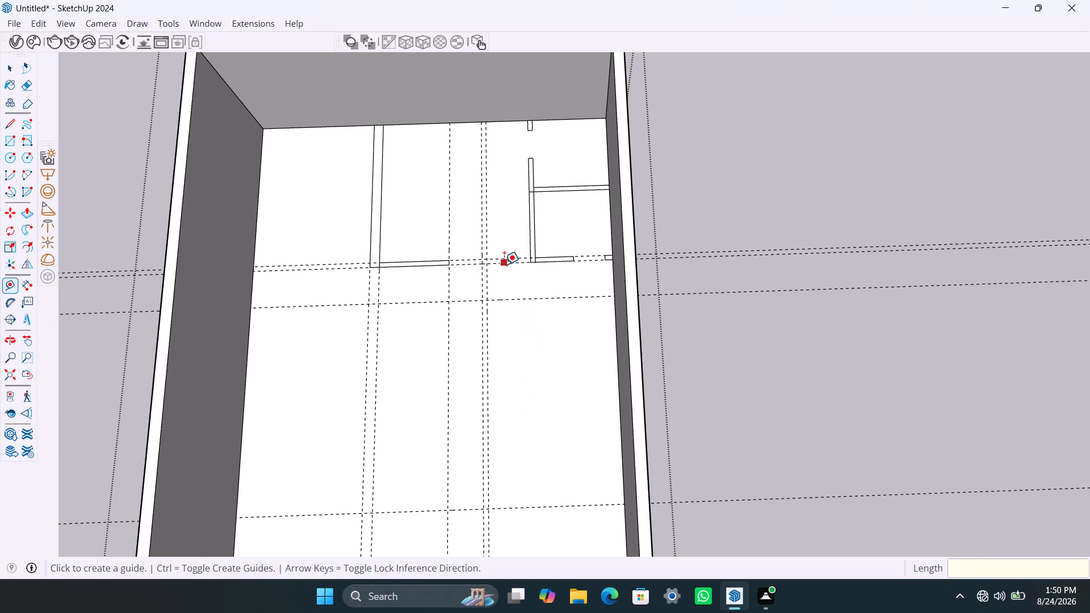
# Place two crosswise guides, each 15' from one of the crosswise partition's two edge guides.
pyautogui.click(505, 264)
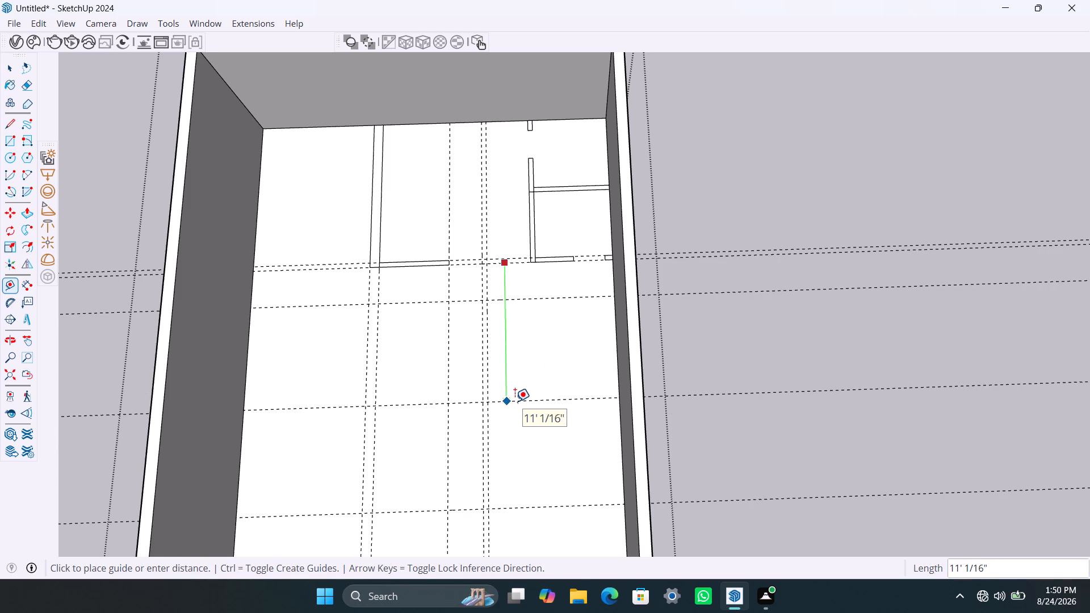
pyautogui.press('1')
pyautogui.write("5'")
pyautogui.press('Return')
pyautogui.click(509, 258)
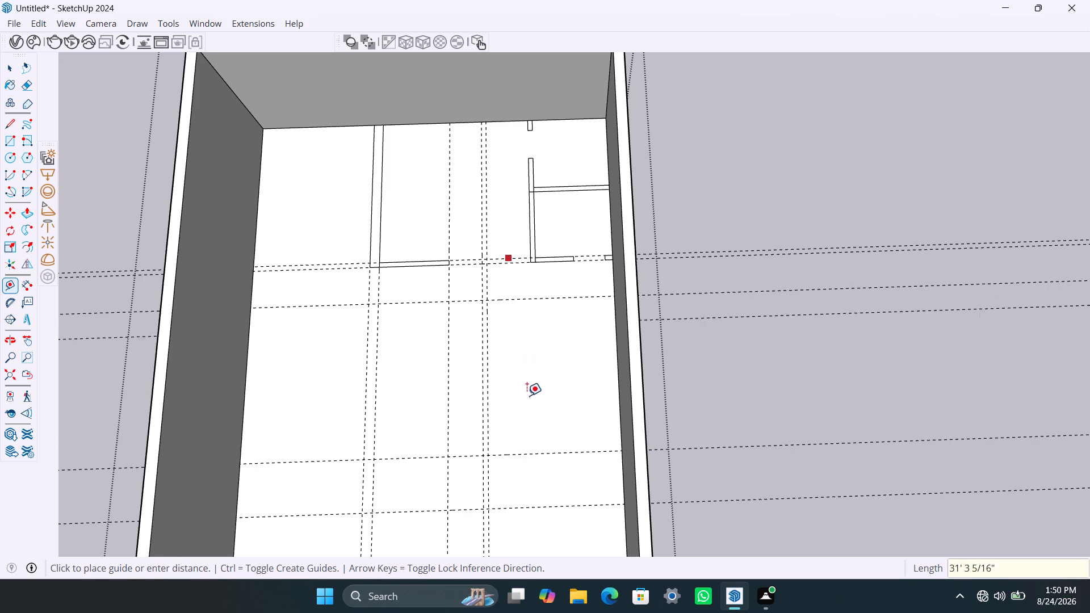
pyautogui.press('1')
pyautogui.write("5'")
pyautogui.press('Return')
pyautogui.press('space')
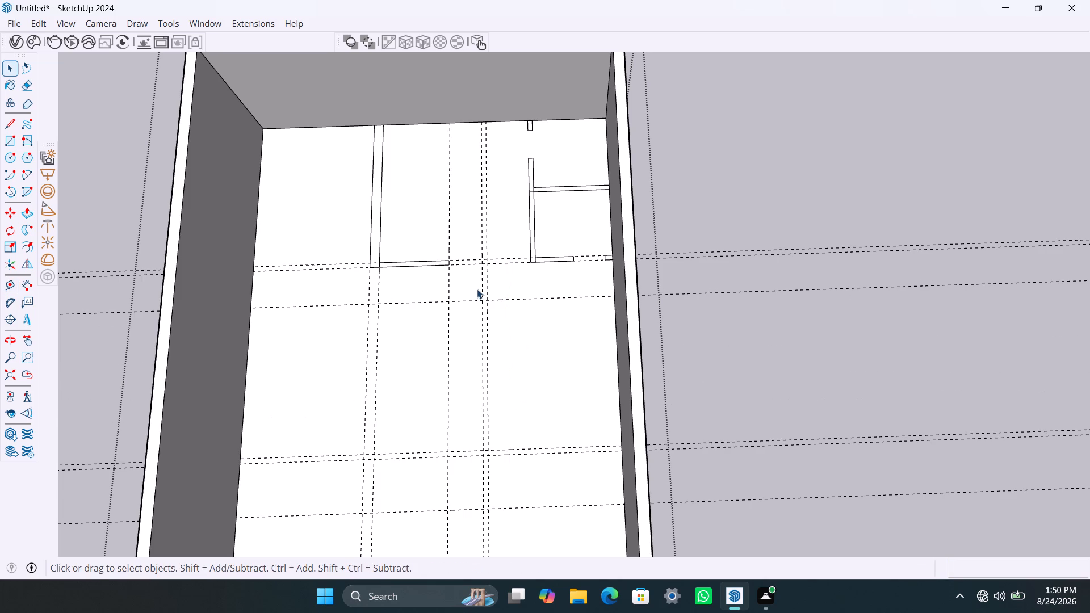
# Draw the crosswise partition rectangle from the 10' lengthwise guides to the small room's corner partition.
pyautogui.press('r')
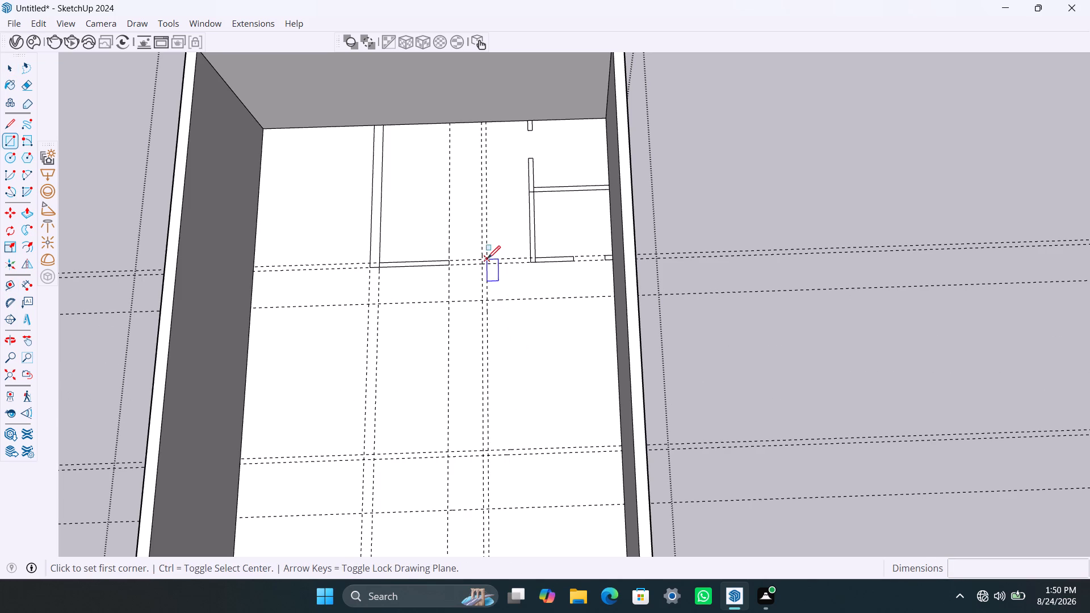
pyautogui.click(483, 258)
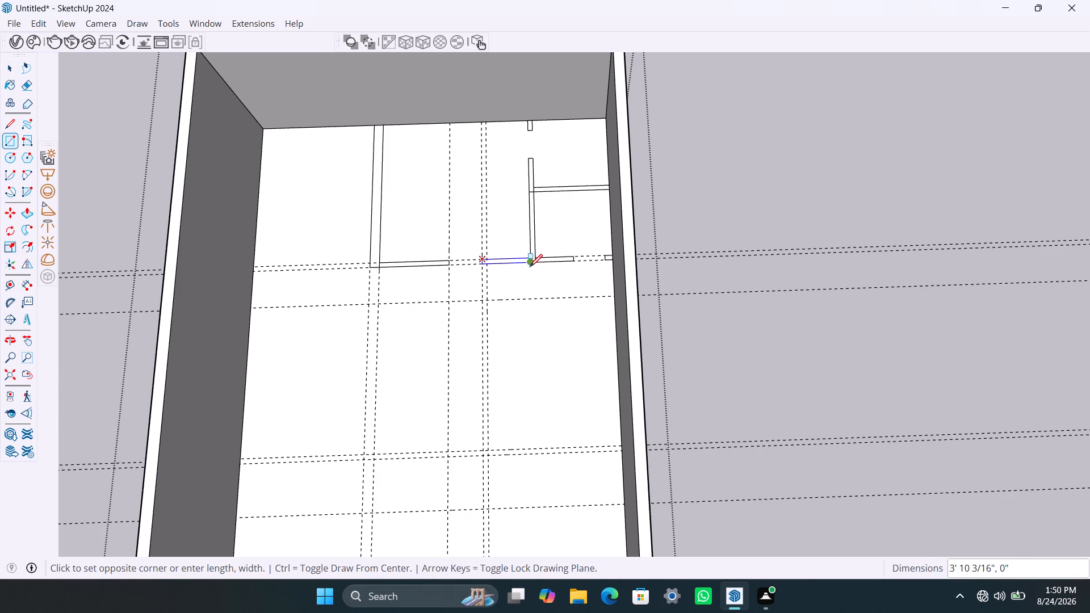
pyautogui.click(530, 267)
# Draw a 4.5" by 12' lengthwise partition from the 3' guide to the 15' guide and a crosswise partition from its end to the side wall.
pyautogui.click(488, 297)
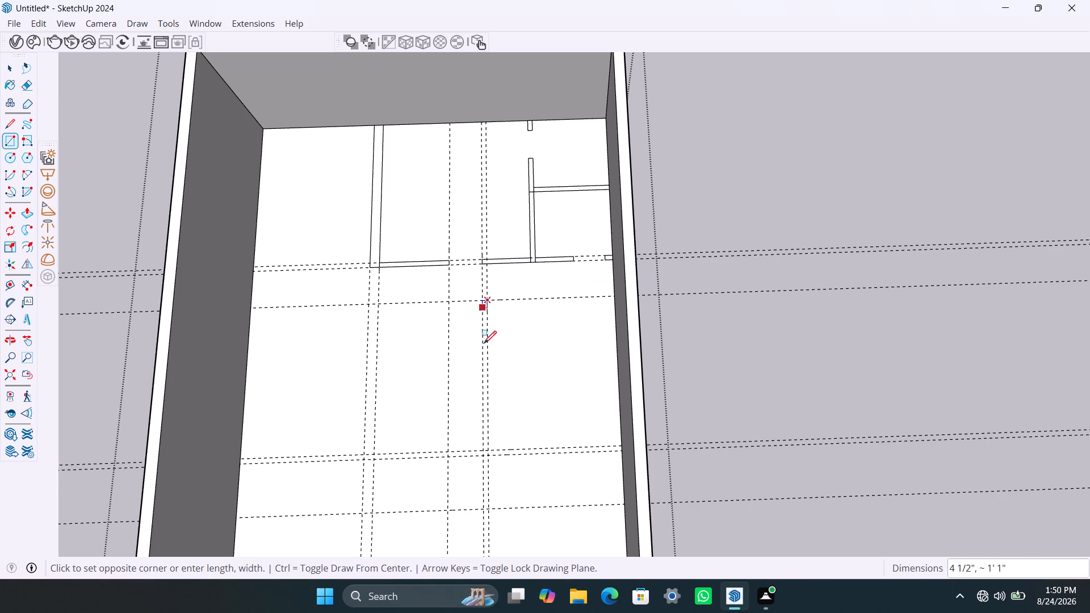
pyautogui.click(484, 460)
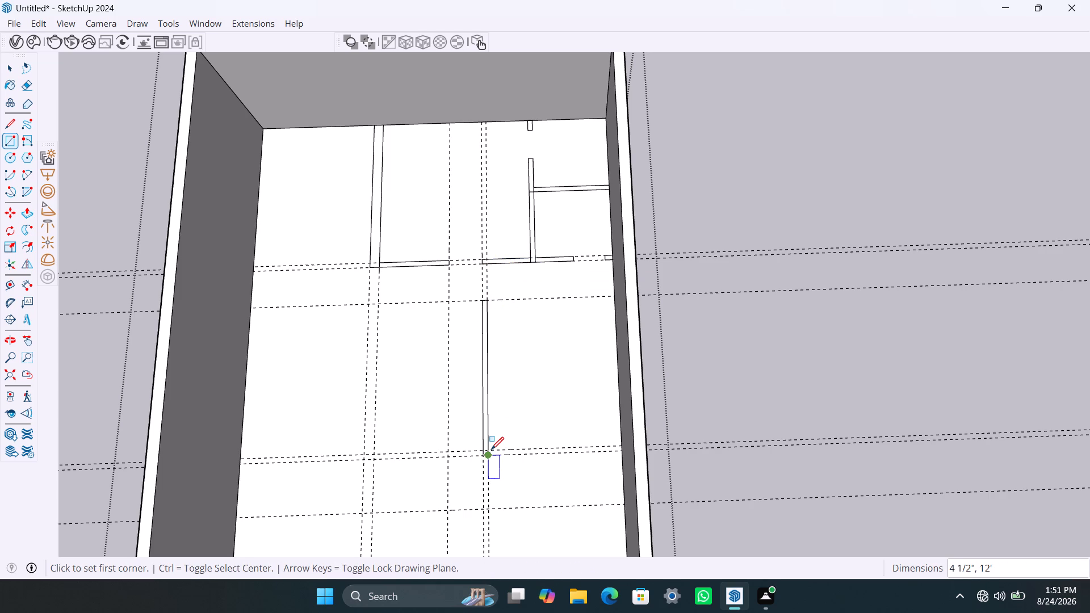
pyautogui.click(490, 452)
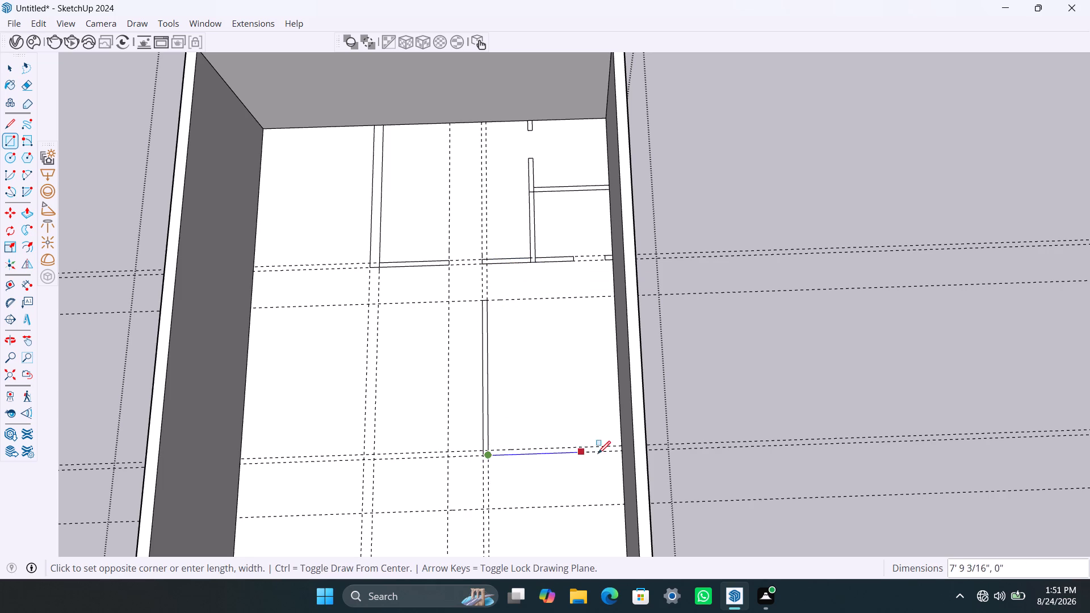
pyautogui.click(622, 448)
pyautogui.press('space')
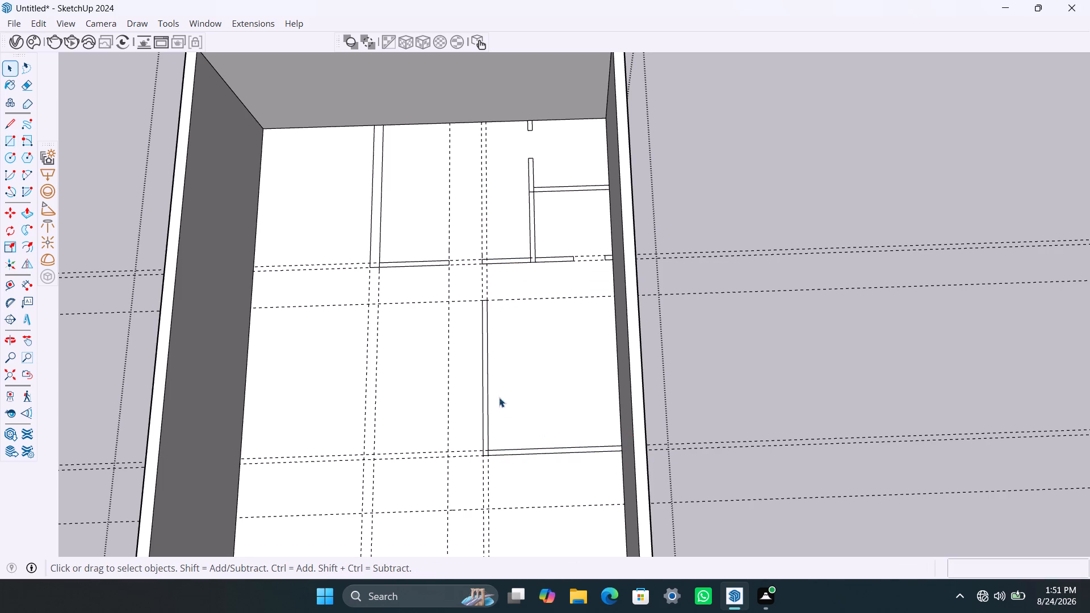
# Delete the 3' crosswise guide, the three lengthwise guides at the door opening and the two guides along the upper crosswise partition.
pyautogui.click(469, 299)
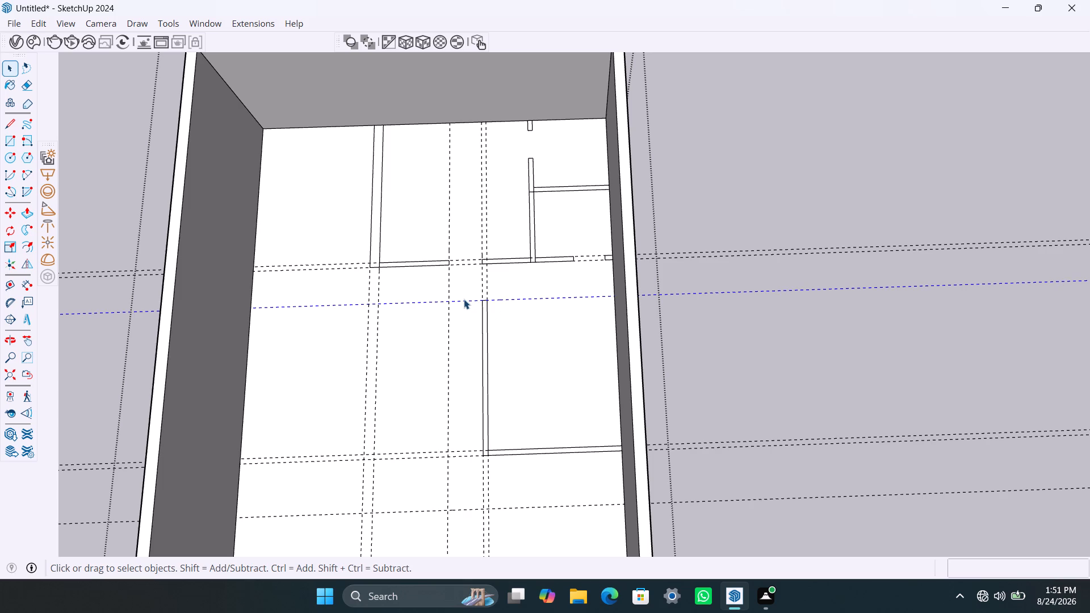
pyautogui.press('Delete')
pyautogui.click(481, 224)
pyautogui.press('Delete')
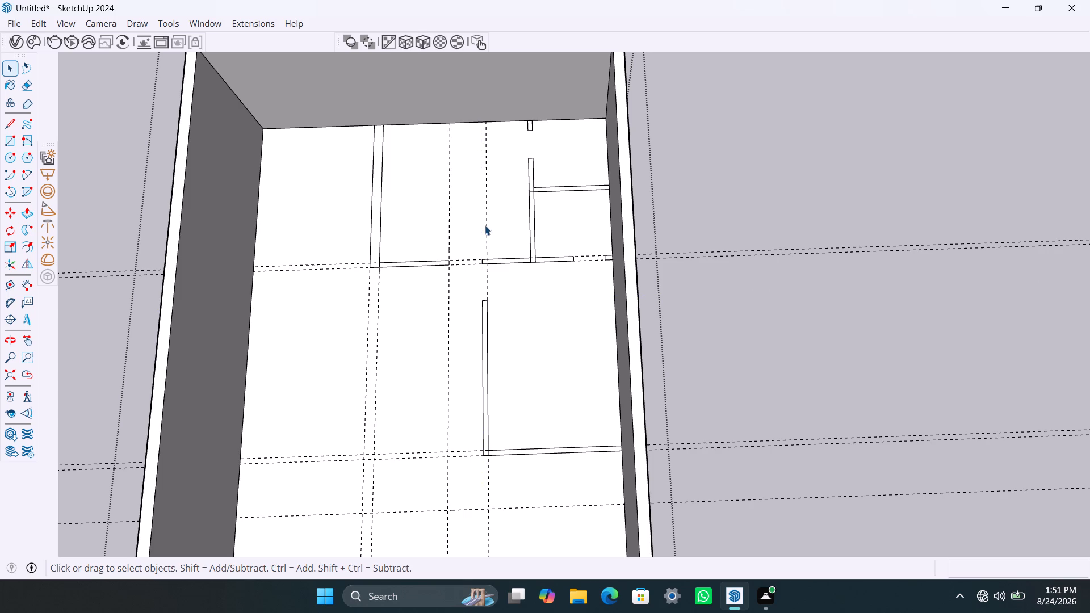
pyautogui.click(485, 225)
pyautogui.press('Delete')
pyautogui.click(448, 238)
pyautogui.press('Delete')
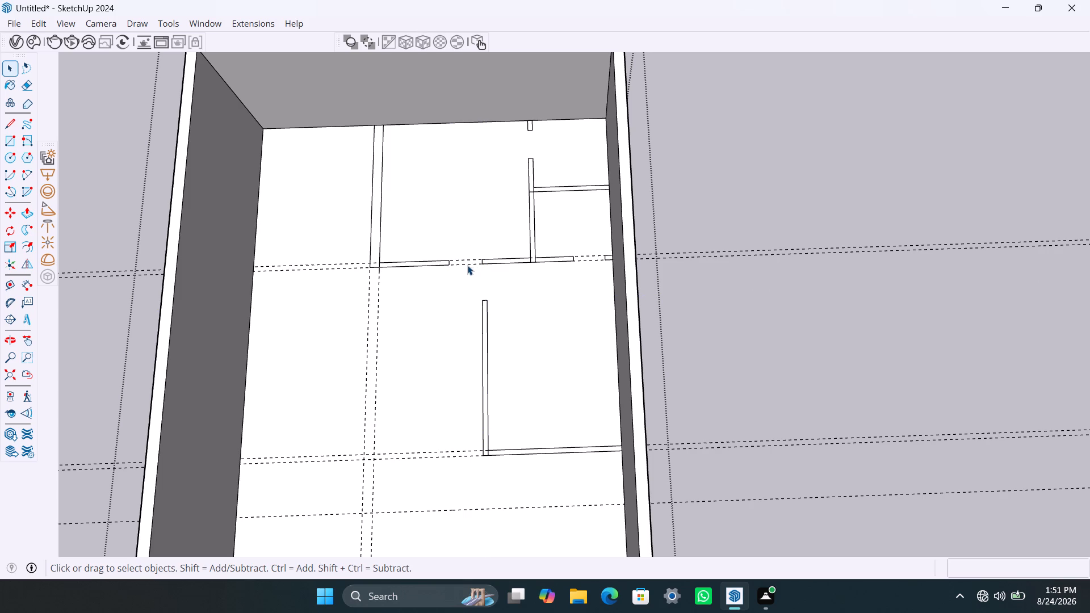
pyautogui.click(464, 264)
pyautogui.press('Delete')
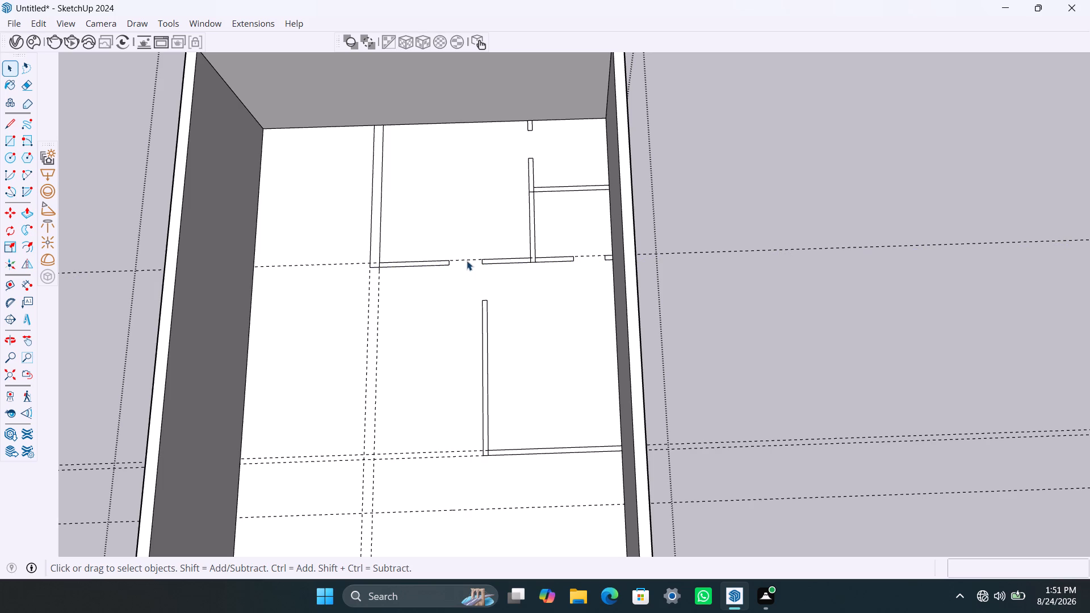
pyautogui.click(467, 259)
pyautogui.press('Delete')
# Examine the bottom storey's partition layout and its remaining open floor area from several angles.
pyautogui.scroll(-1, 440, 350)
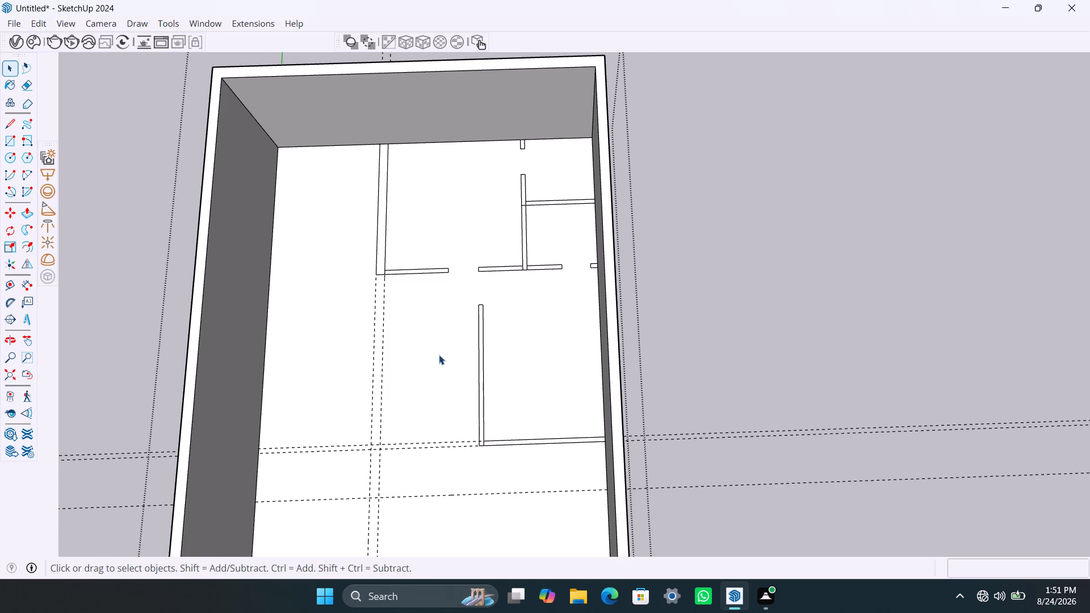
pyautogui.keyDown('shift'); pyautogui.moveTo(448, 364); pyautogui.dragTo(471, 287, button='middle'); pyautogui.keyUp('shift')
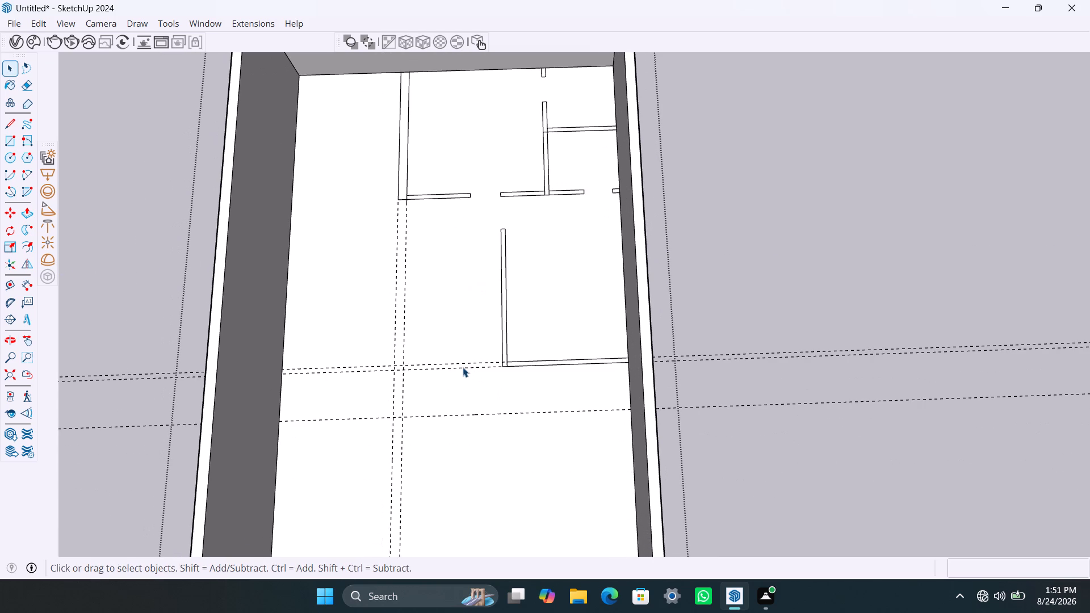
pyautogui.scroll(-3, 488, 415)
pyautogui.moveTo(476, 452); pyautogui.dragTo(458, 348, button='middle')
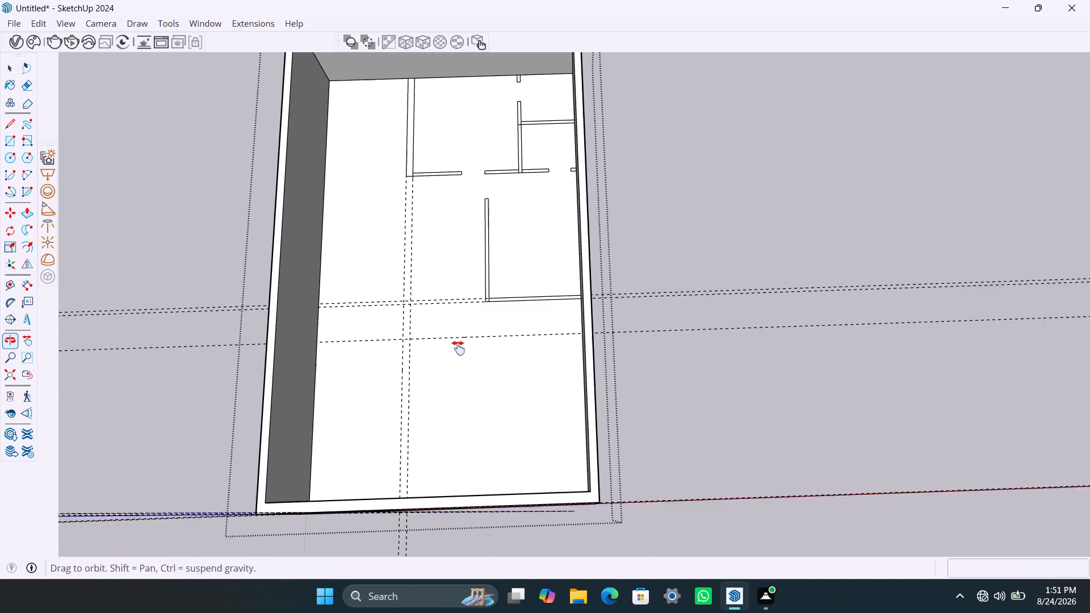
pyautogui.moveTo(458, 348); pyautogui.dragTo(457, 342, button='middle')
pyautogui.moveTo(459, 442); pyautogui.dragTo(455, 386, button='middle')
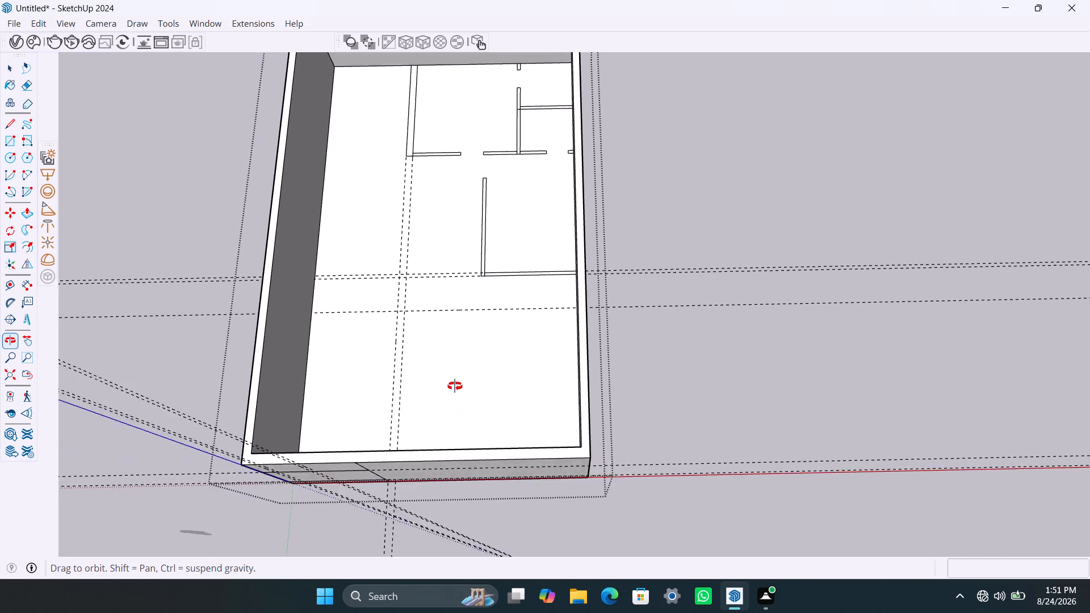
pyautogui.moveTo(455, 386); pyautogui.dragTo(478, 349, button='middle')
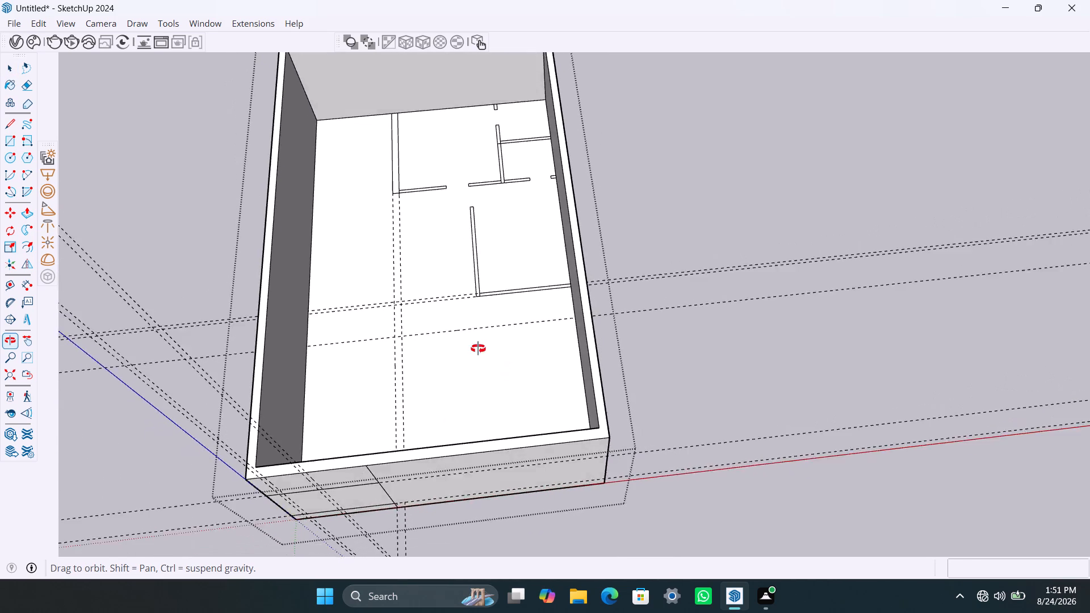
pyautogui.moveTo(478, 349); pyautogui.dragTo(479, 323, button='middle')
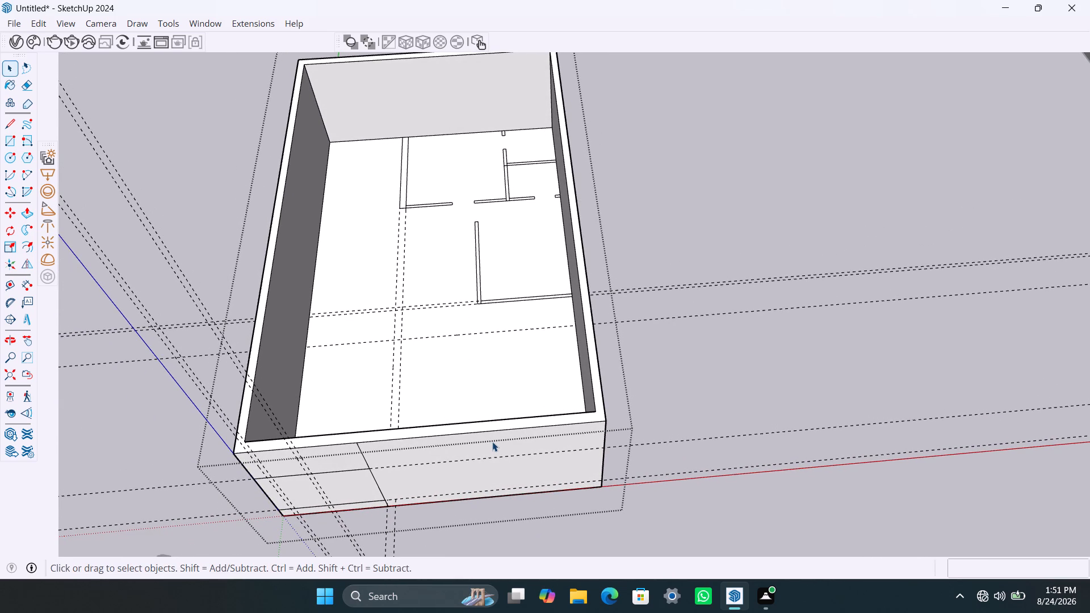
pyautogui.moveTo(491, 421); pyautogui.dragTo(483, 487, button='middle')
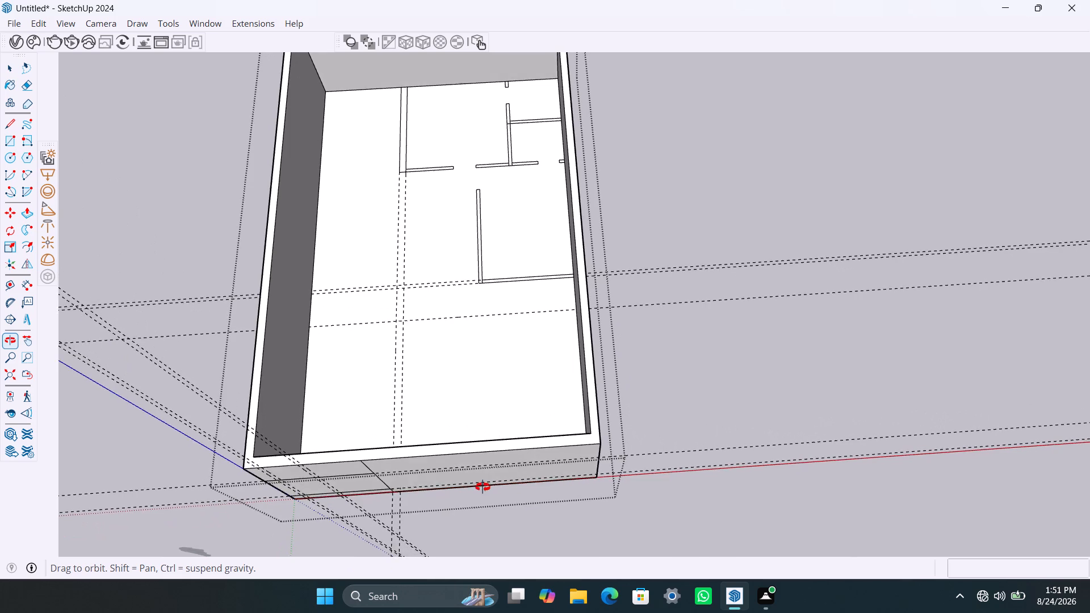
pyautogui.moveTo(483, 487); pyautogui.dragTo(468, 320, button='middle')
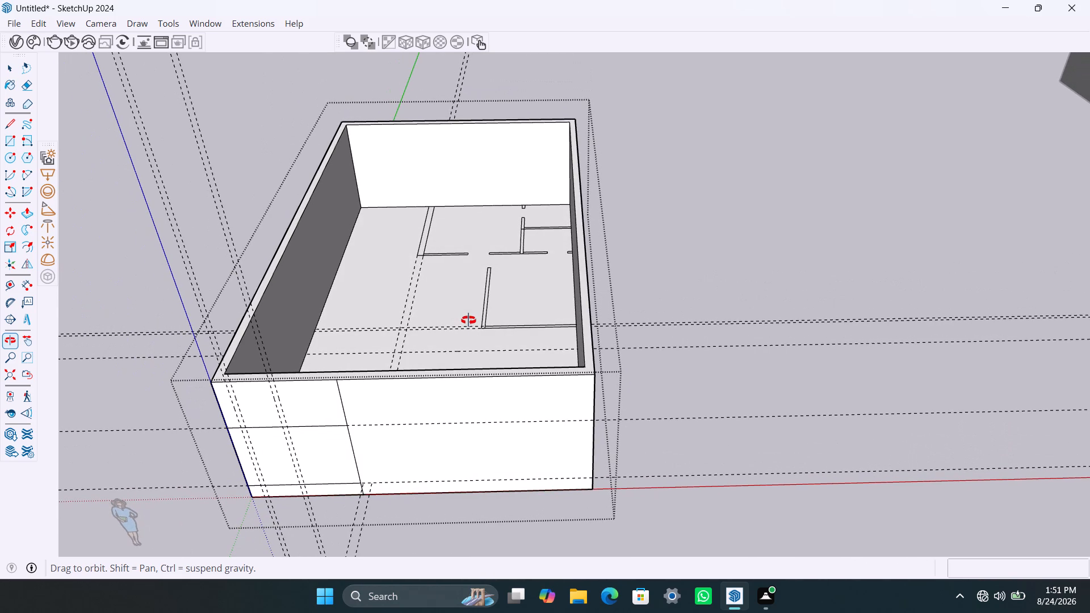
pyautogui.moveTo(468, 320); pyautogui.dragTo(473, 378, button='middle')
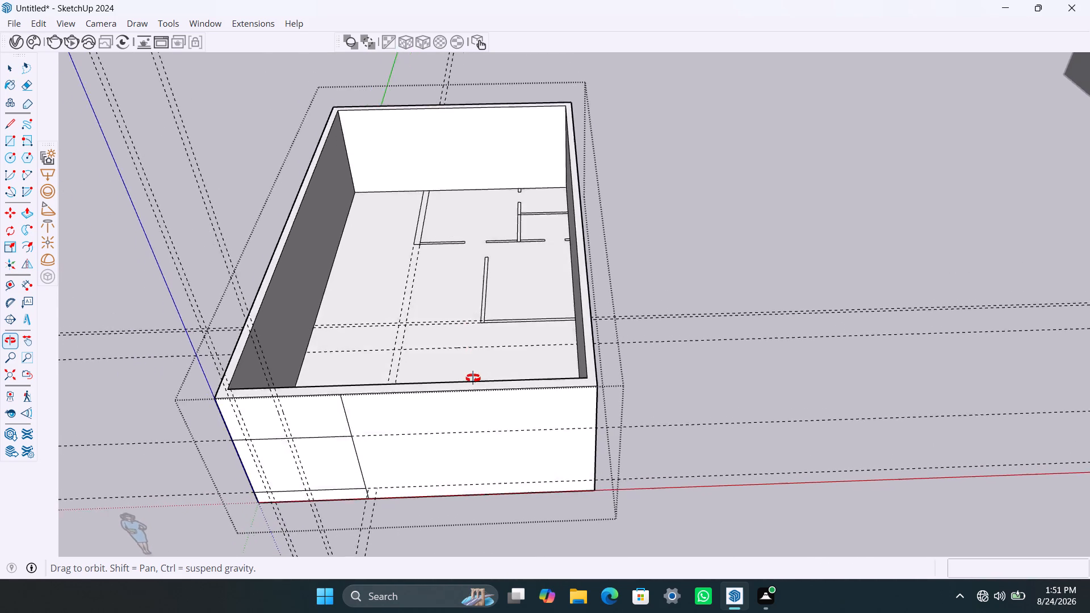
pyautogui.moveTo(473, 378); pyautogui.dragTo(486, 487, button='middle')
# Place a lengthwise guide 10' from the side wall's inner floor edge across the remaining open area.
pyautogui.scroll(3, 568, 374)
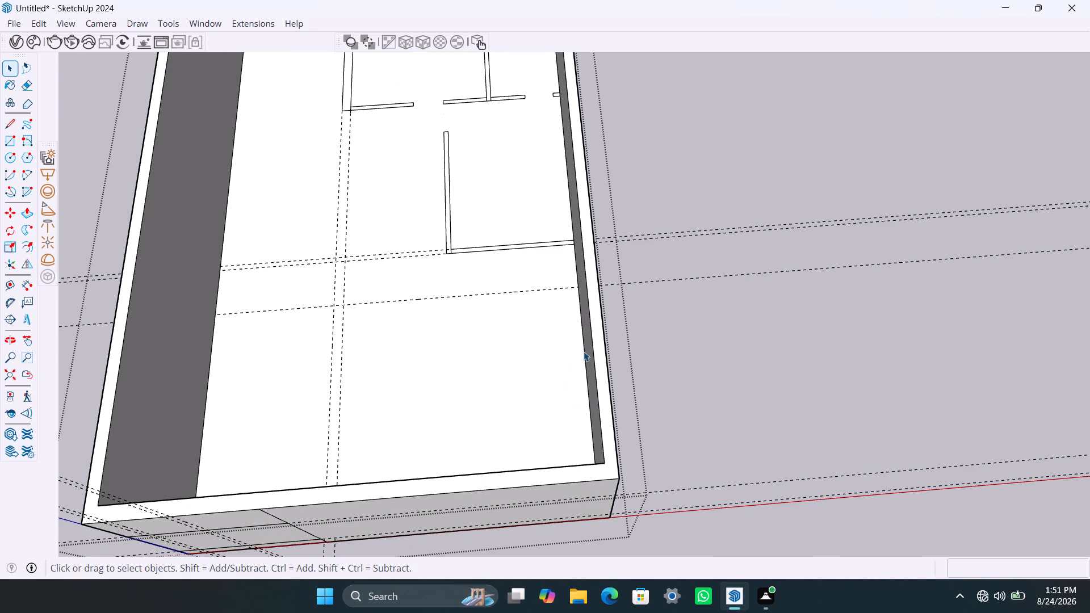
pyautogui.press('t')
pyautogui.click(584, 351)
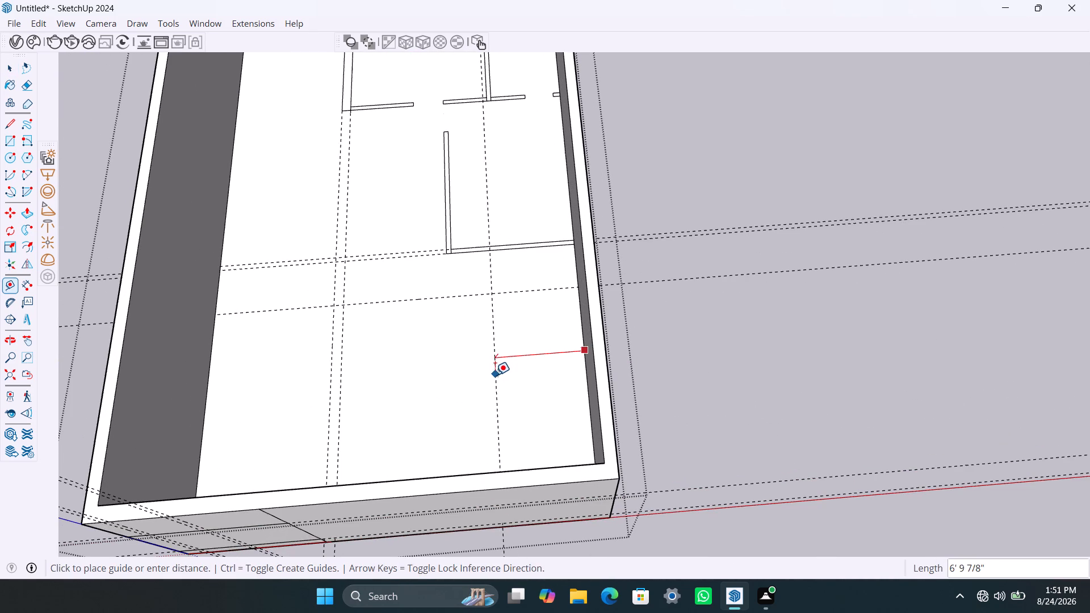
pyautogui.write("10'")
pyautogui.press('Return')
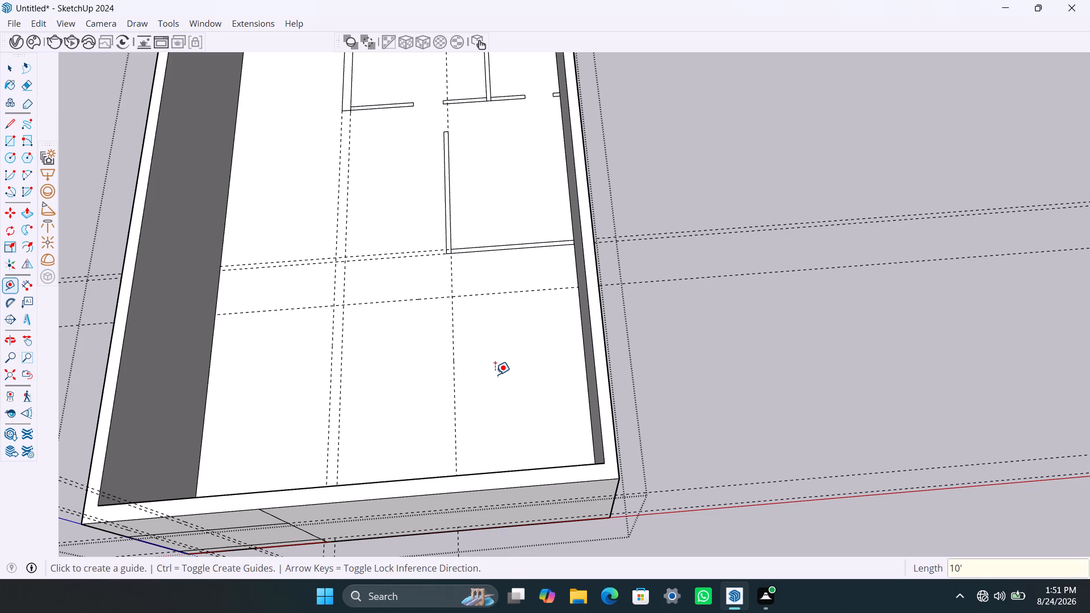
pyautogui.press('space')
pyautogui.scroll(-3, 470, 351)
pyautogui.moveTo(468, 363); pyautogui.dragTo(468, 429, button='middle')
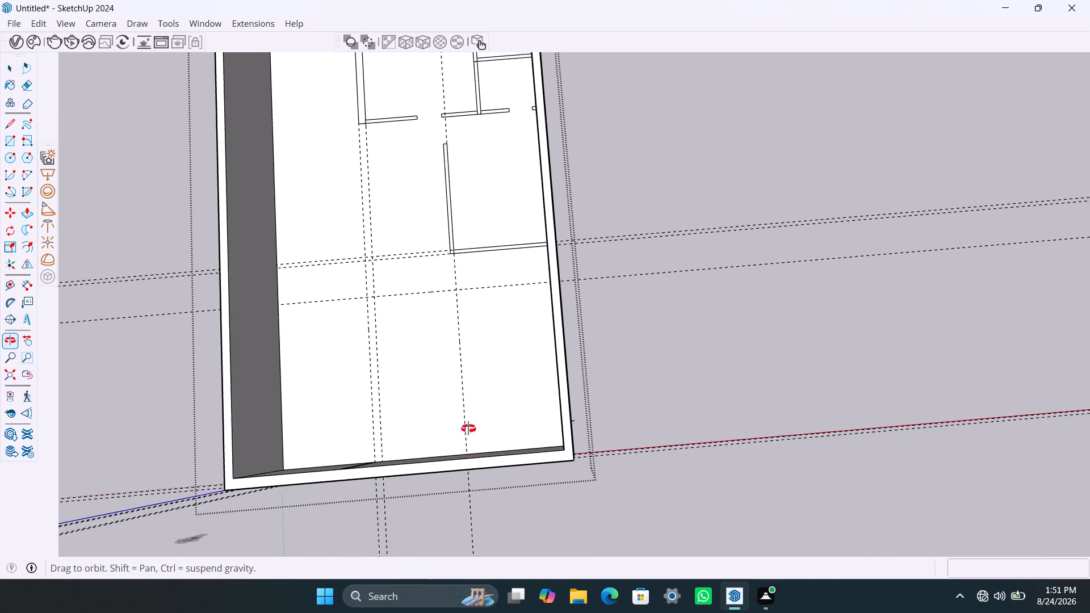
pyautogui.moveTo(468, 429); pyautogui.dragTo(469, 390, button='middle')
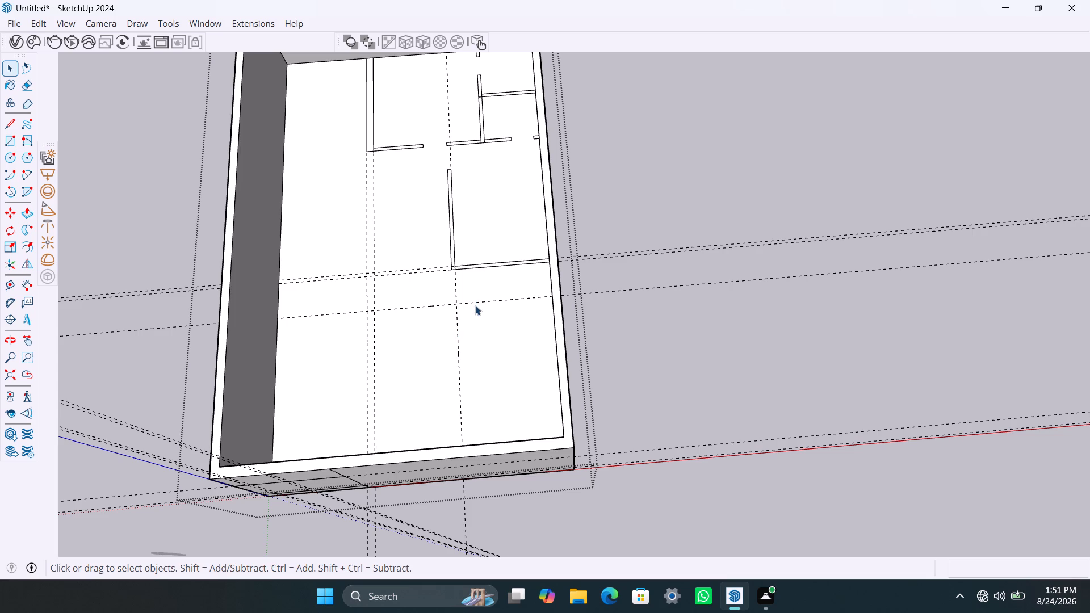
# Measure the distance from the lower crosswise guide to the end wall's inner floor edge along the lengthwise guide.
pyautogui.press('d')
pyautogui.click(458, 301)
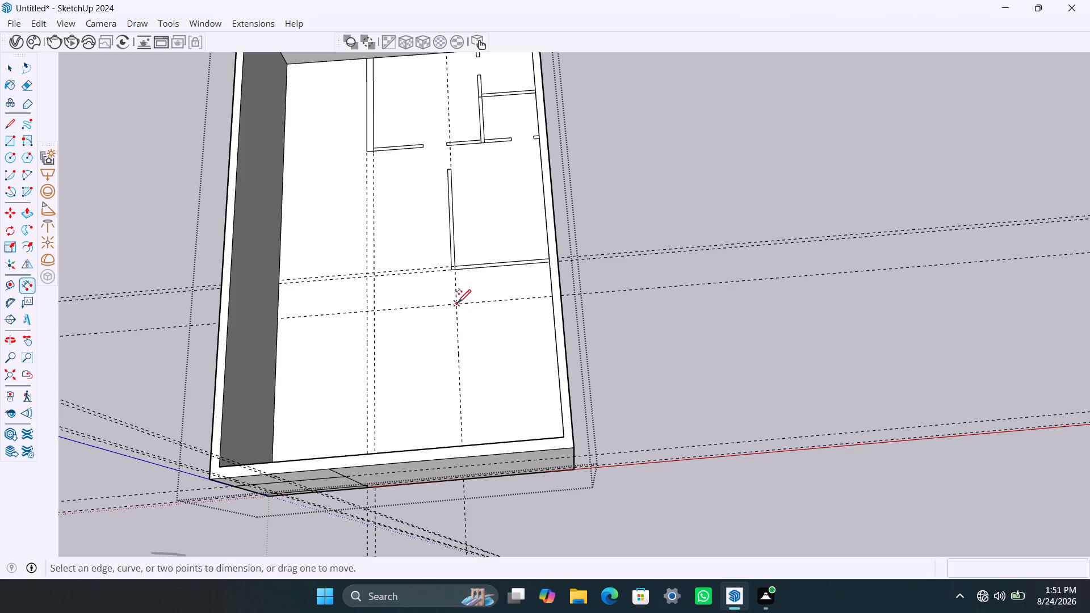
pyautogui.press('Escape')
pyautogui.press('space')
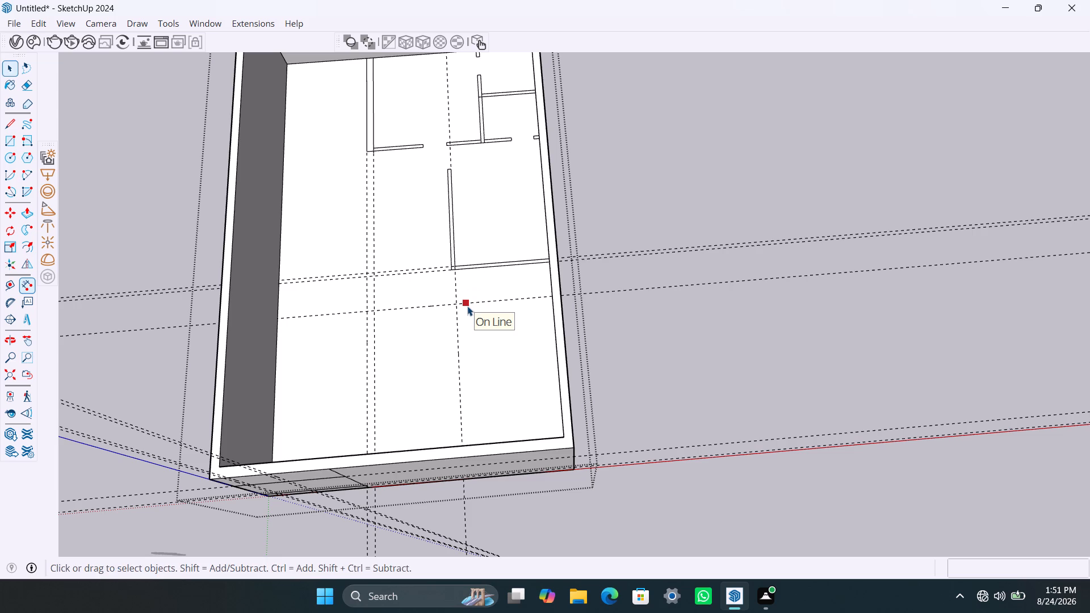
pyautogui.press('t')
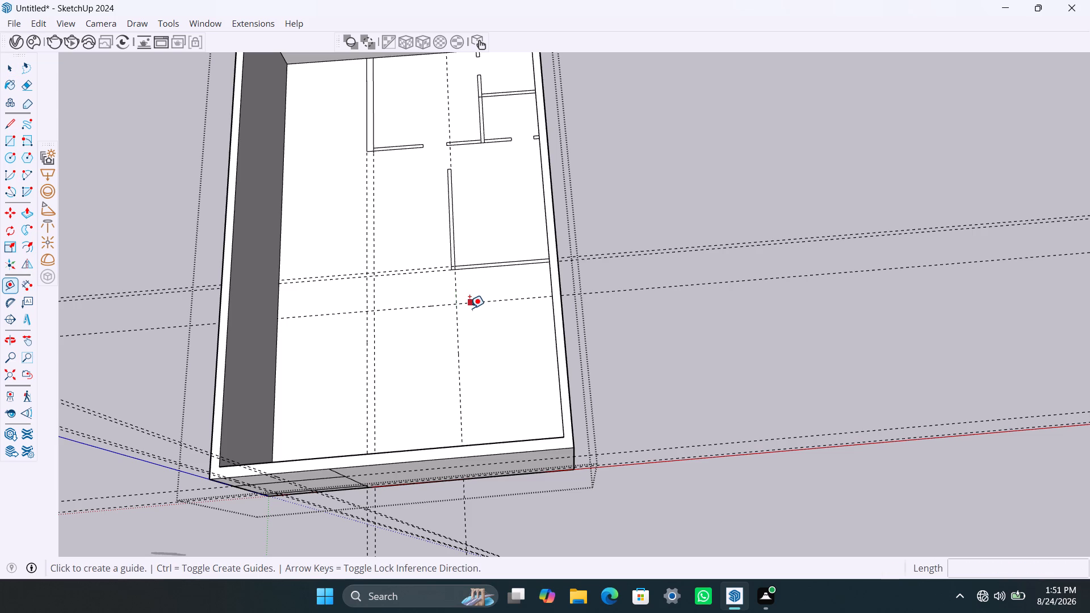
pyautogui.press('t')
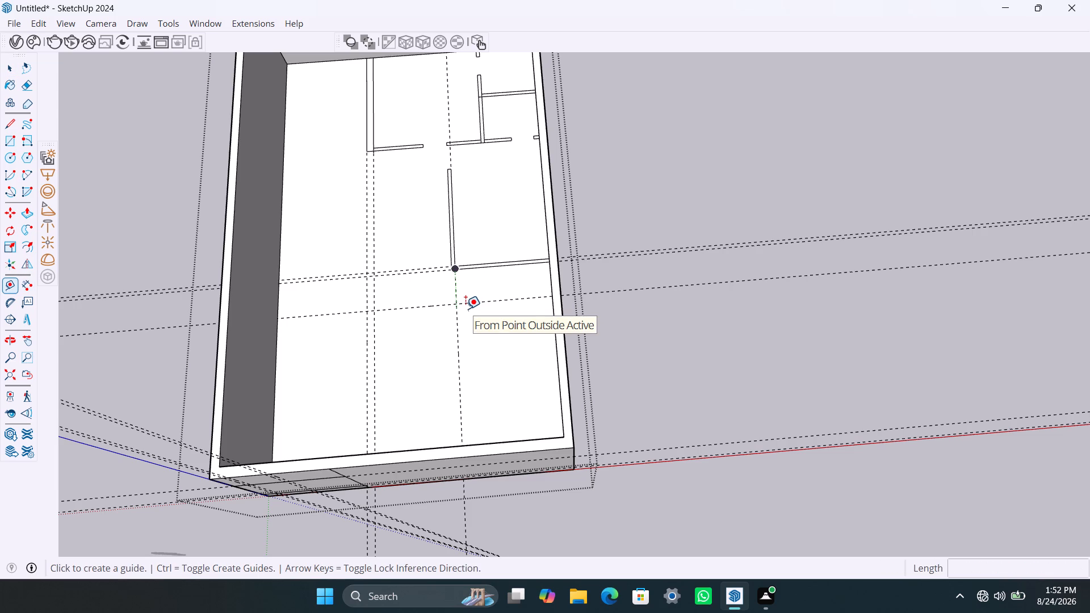
pyautogui.press('d')
pyautogui.click(459, 303)
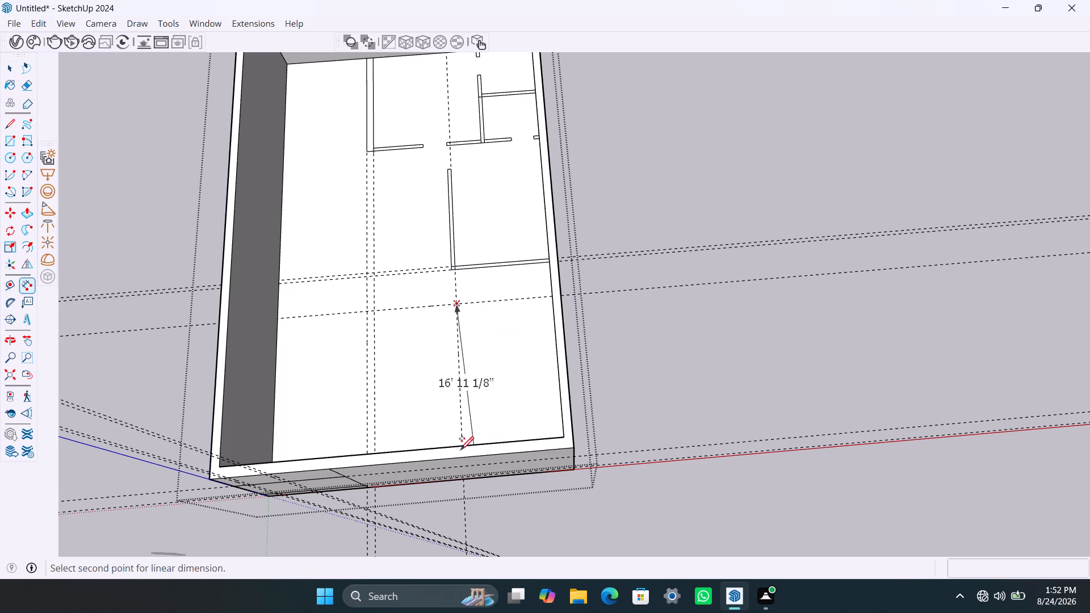
pyautogui.moveTo(458, 437); pyautogui.dragTo(455, 481, button='middle')
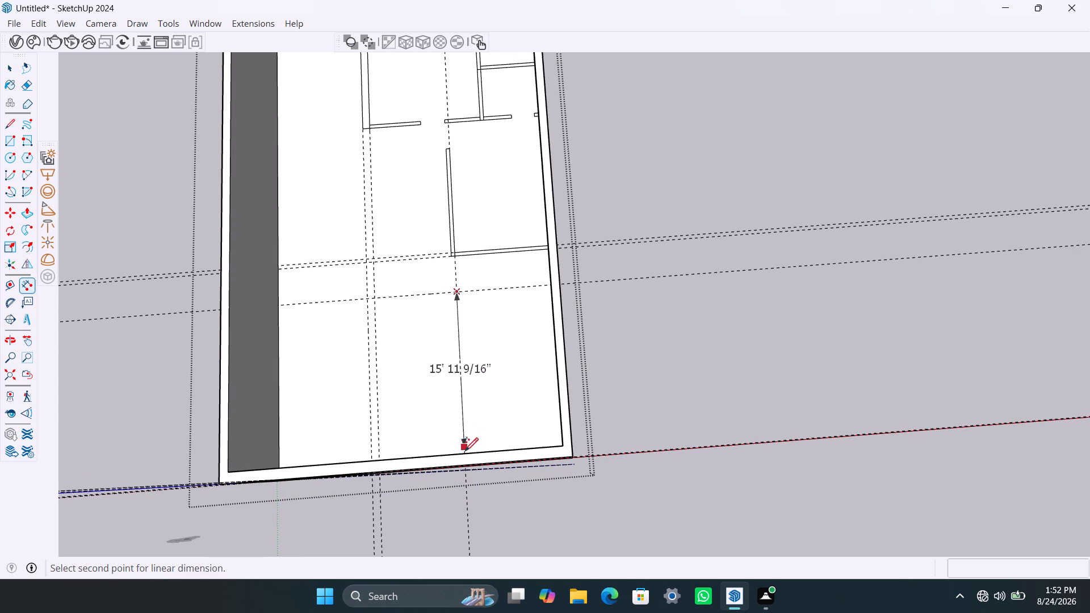
pyautogui.scroll(2, 460, 452)
pyautogui.moveTo(460, 452); pyautogui.dragTo(452, 479, button='middle')
pyautogui.press('Escape')
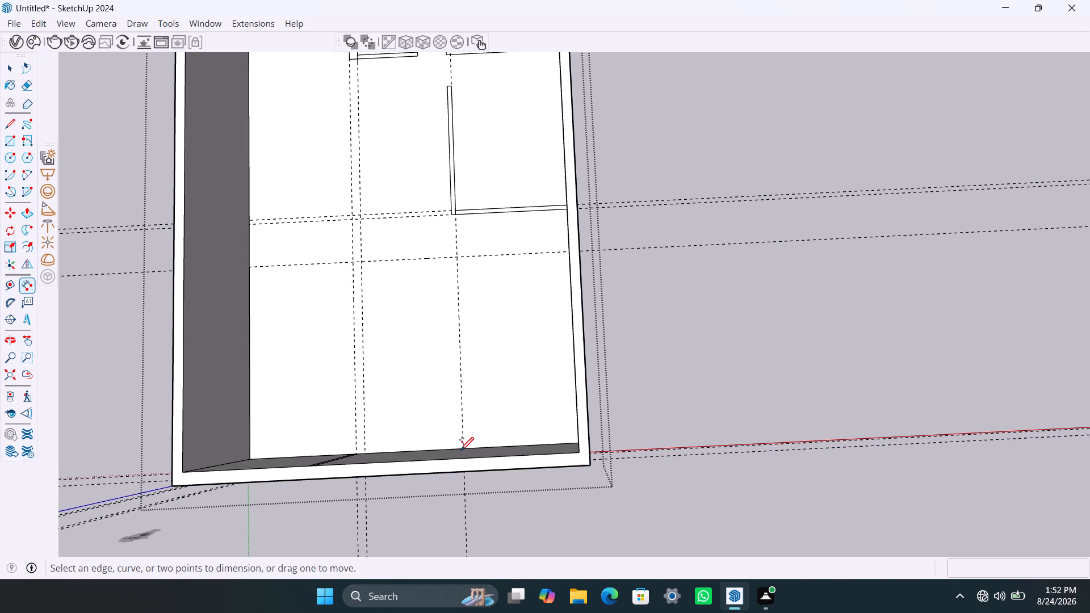
# Place a crosswise guide 12' from the end wall's inner floor edge and another 1' farther in from it.
pyautogui.press('space')
pyautogui.click(484, 255)
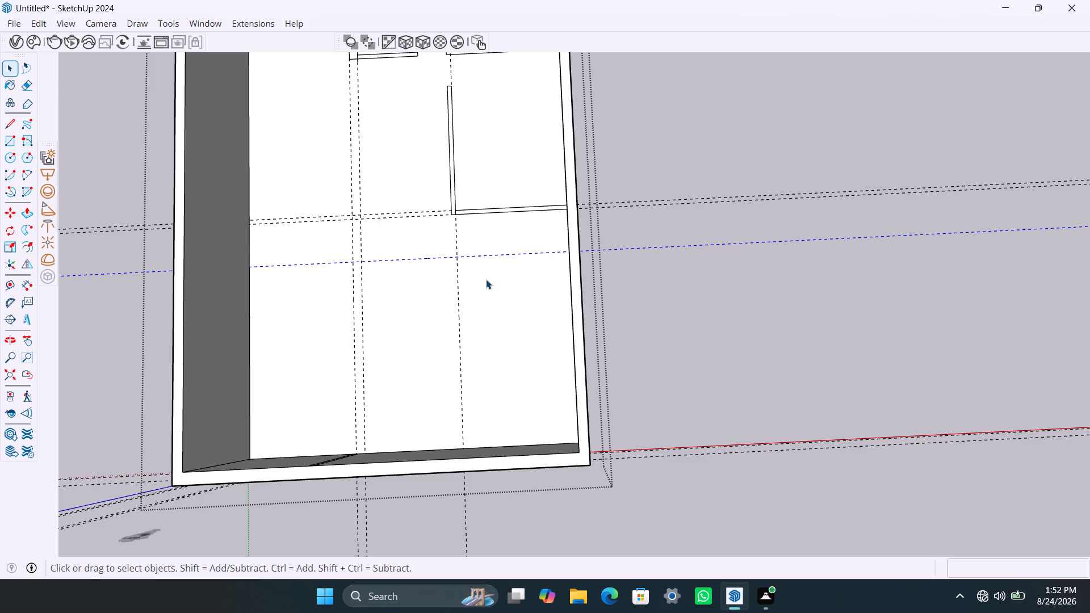
pyautogui.press('t')
pyautogui.click(502, 445)
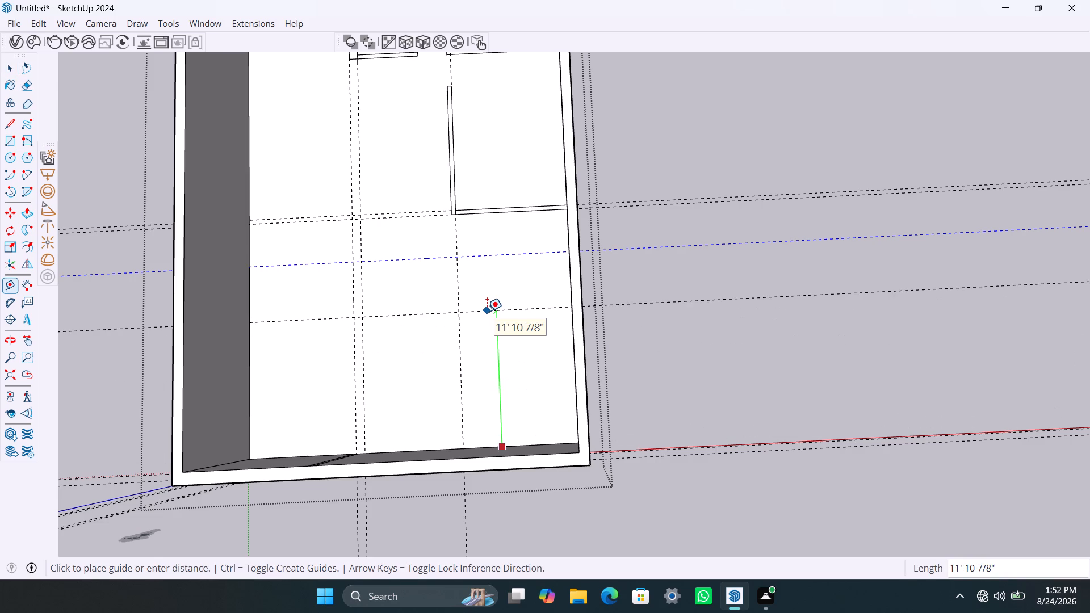
pyautogui.write("12'")
pyautogui.press('Return')
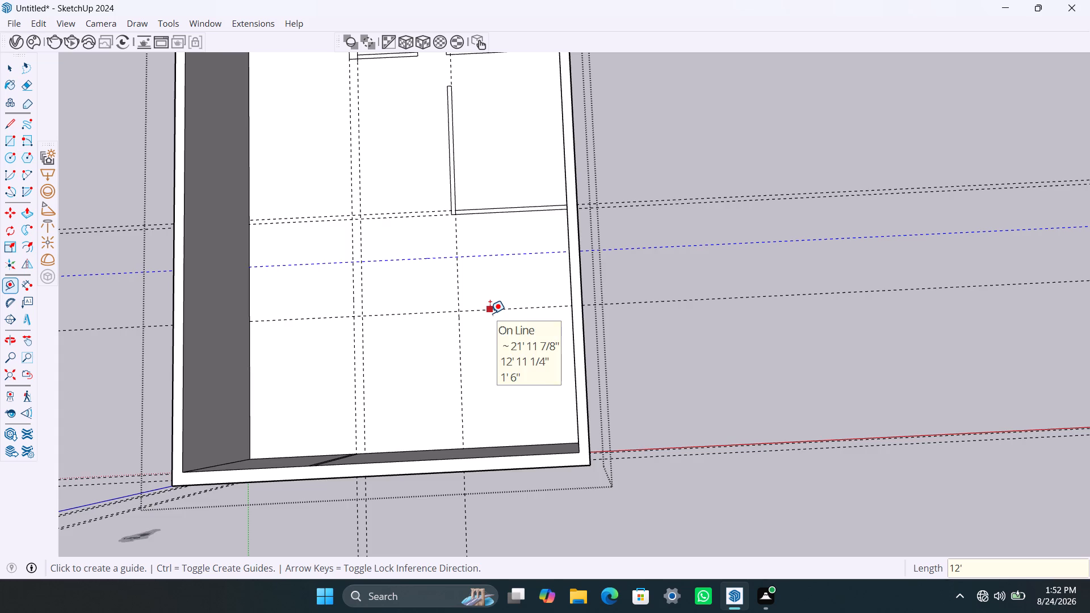
pyautogui.scroll(-5, 490, 314)
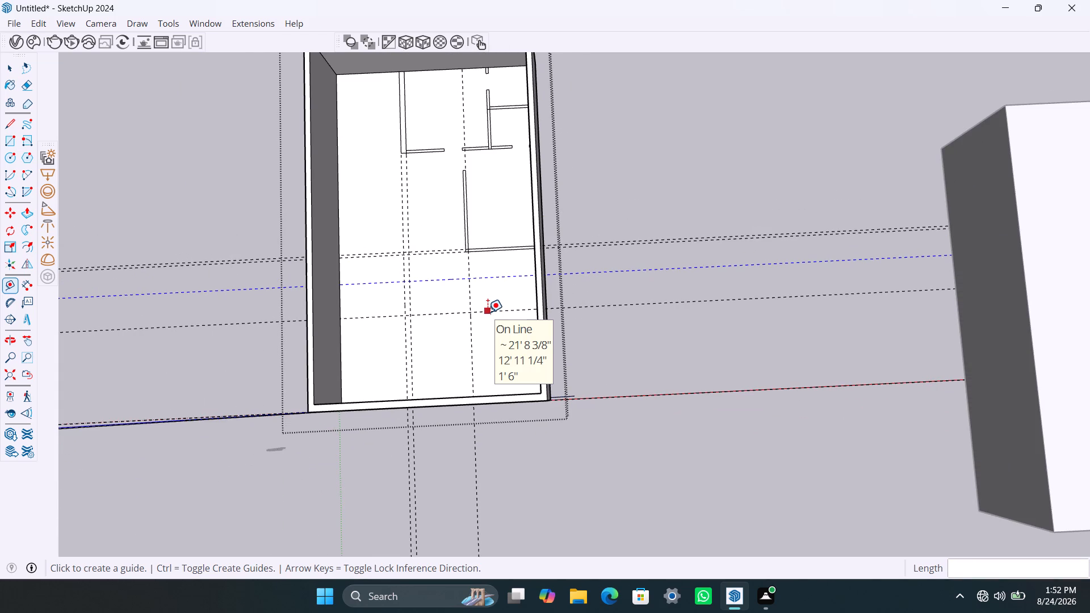
pyautogui.click(488, 312)
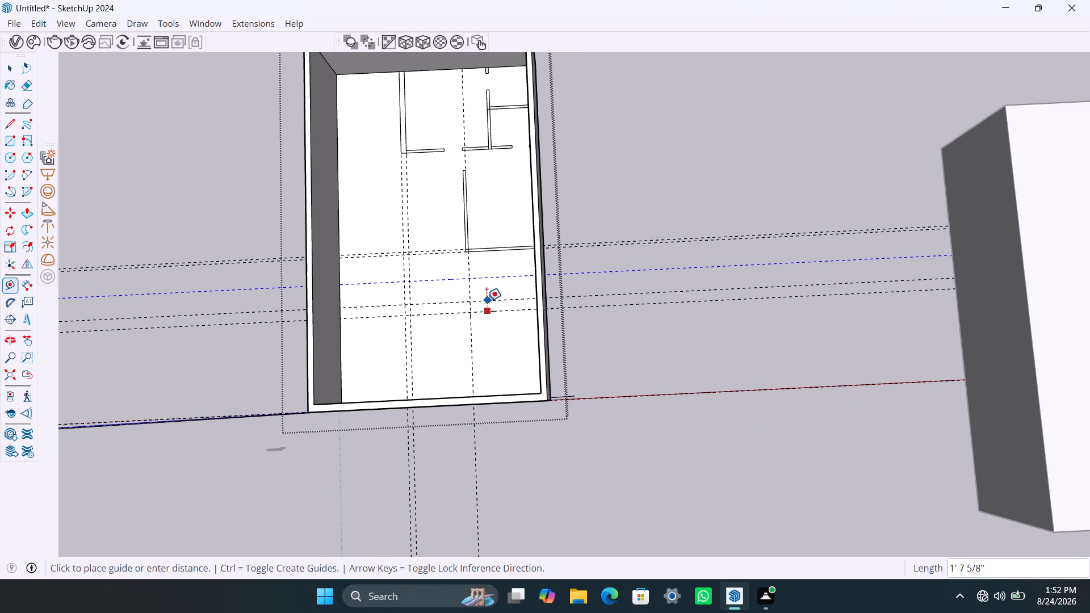
pyautogui.write("1'")
pyautogui.press('Return')
pyautogui.press('space')
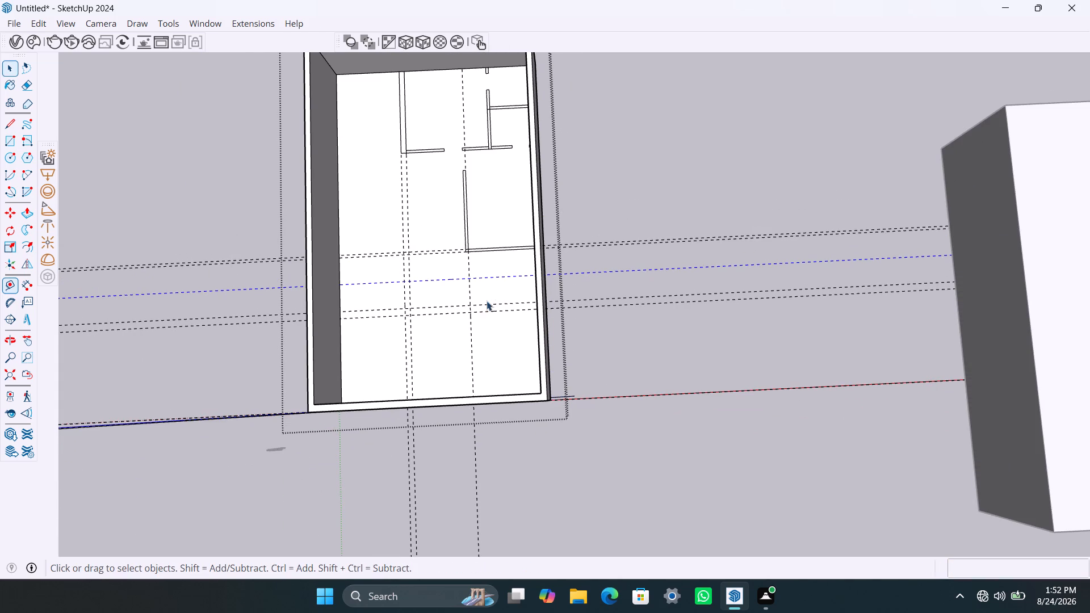
# Delete the 12' crosswise guide and the older crosswise guide just below the lower crosswise partition.
pyautogui.click(497, 312)
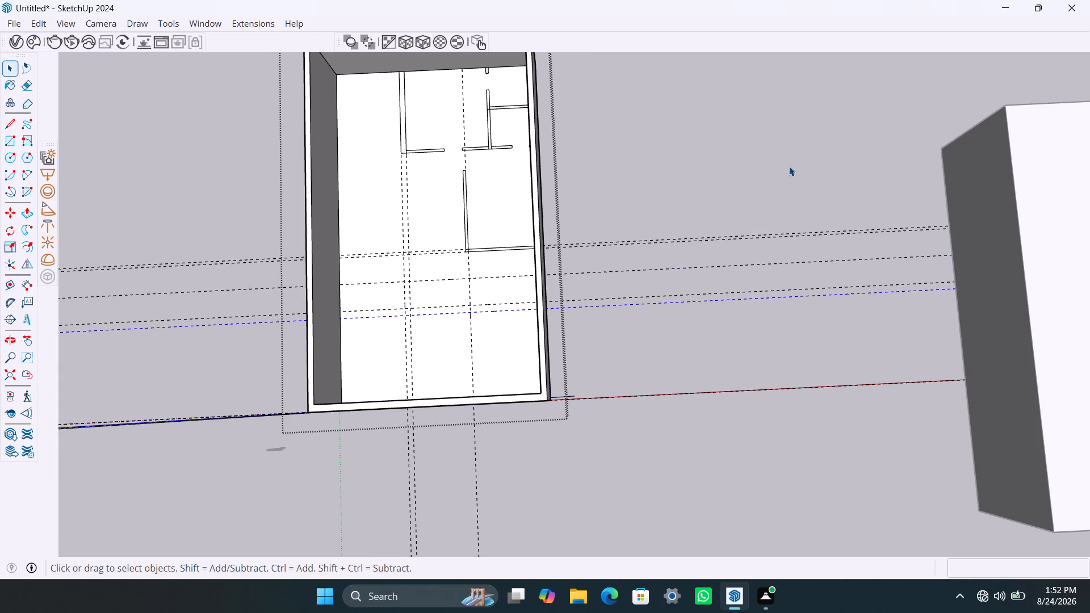
pyautogui.press('Delete')
pyautogui.click(484, 277)
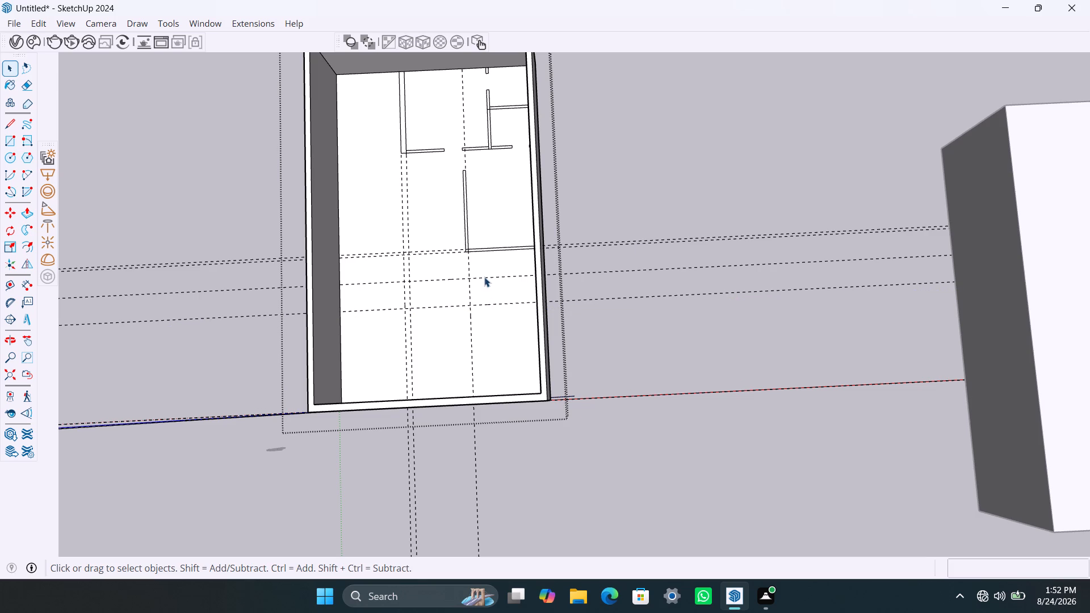
pyautogui.press('Delete')
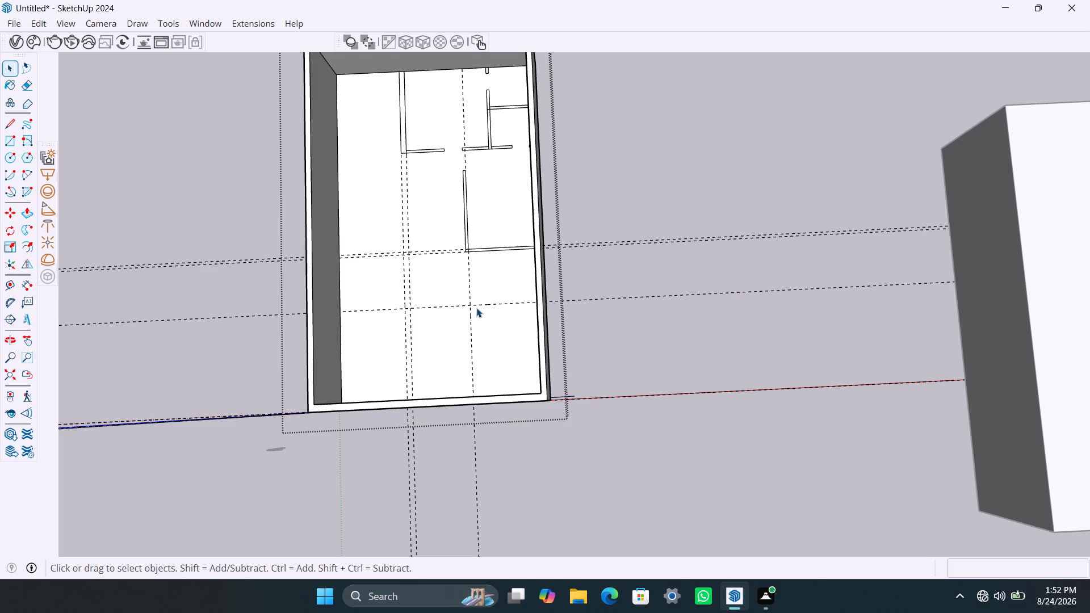
# Add parallel guides 4.5" from the lengthwise guide, toward the open floor, and 4.5" from the 13' crosswise guide, away from the end wall.
pyautogui.press('r')
pyautogui.press('space')
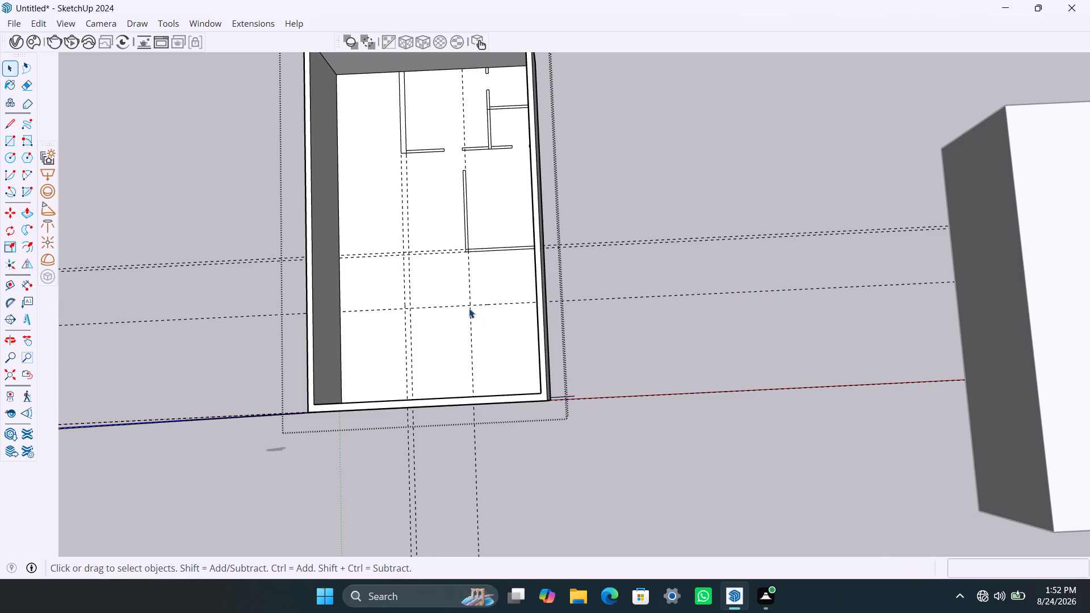
pyautogui.press('t')
pyautogui.click(469, 300)
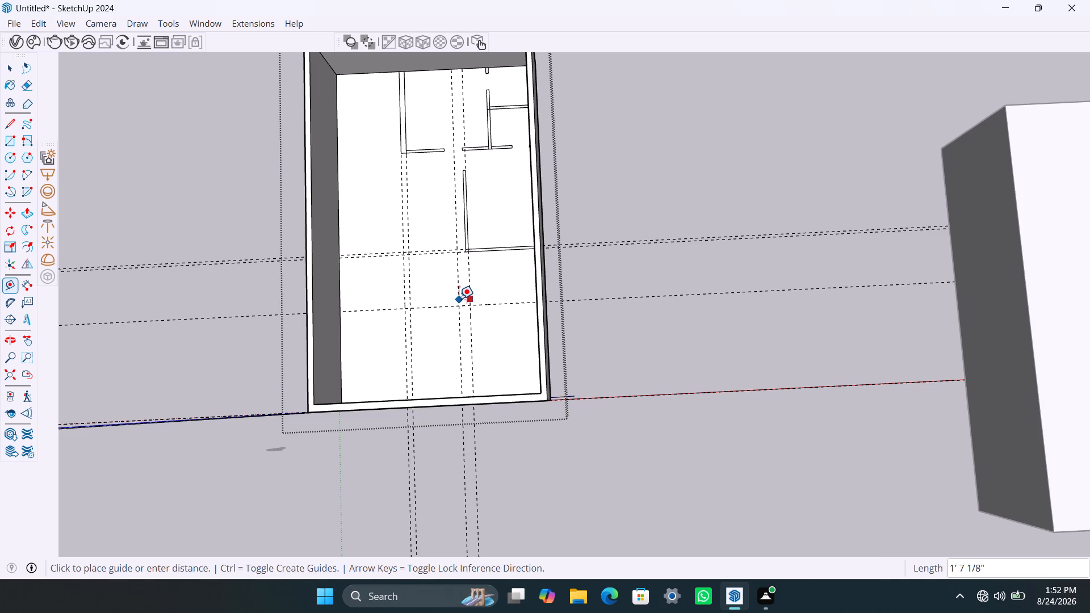
pyautogui.write('4.5"')
pyautogui.press('Return')
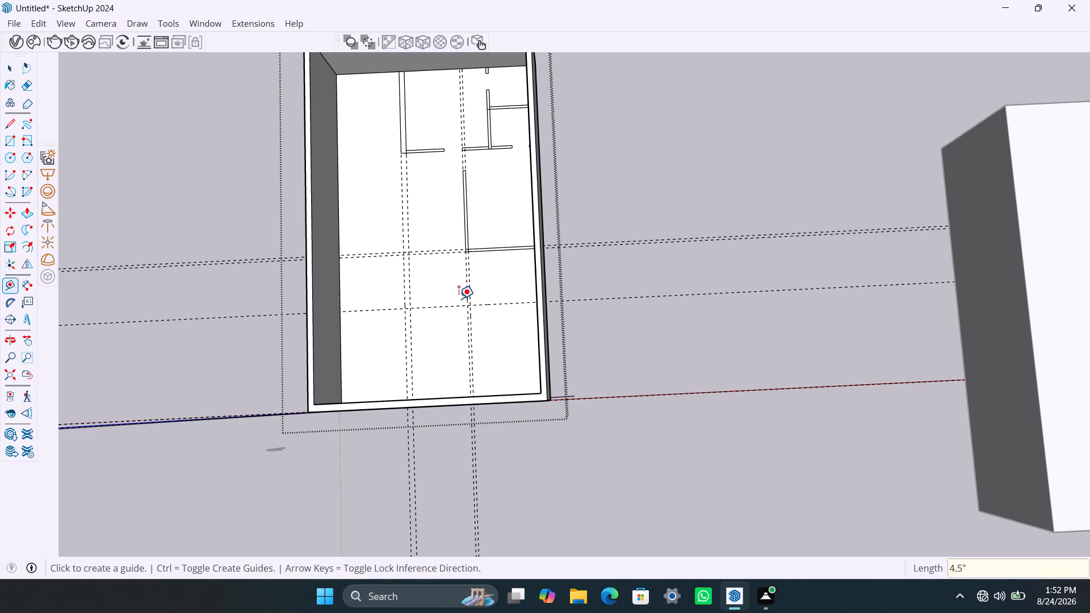
pyautogui.click(521, 305)
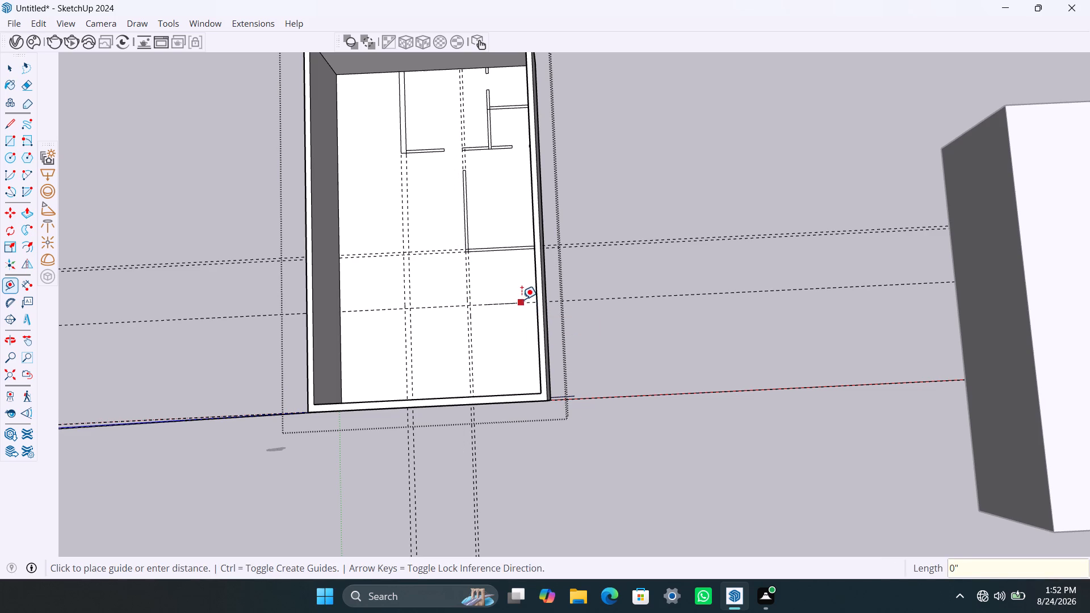
pyautogui.write('4.5"')
pyautogui.press('Return')
pyautogui.press('space')
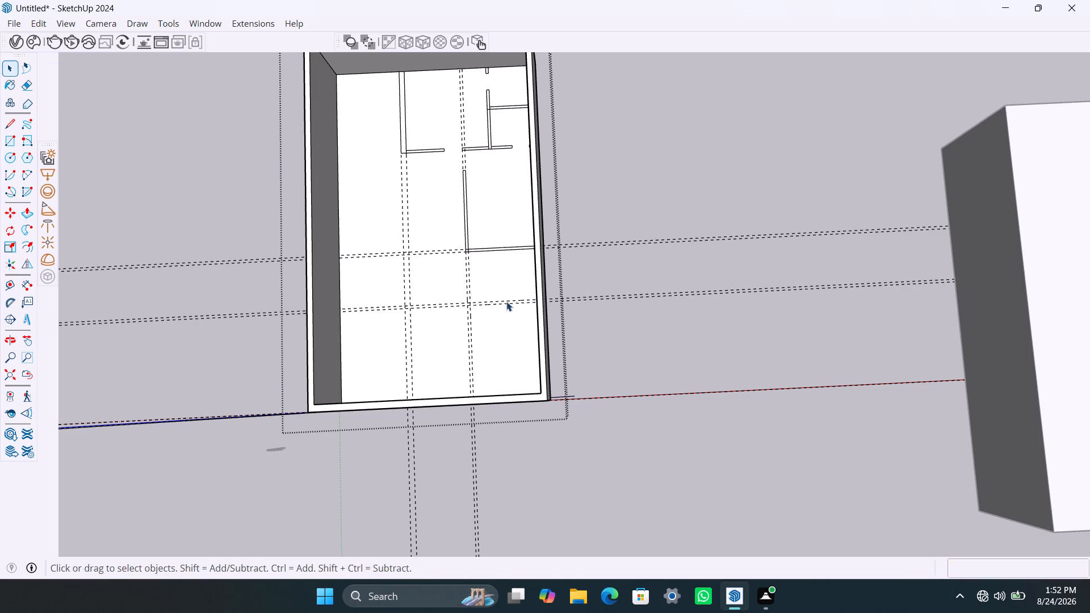
# Draw a 4.5" by 13' 4.5" lengthwise partition to the end wall and a 4.5" by 10' crosswise partition to the side wall.
pyautogui.scroll(5, 460, 318)
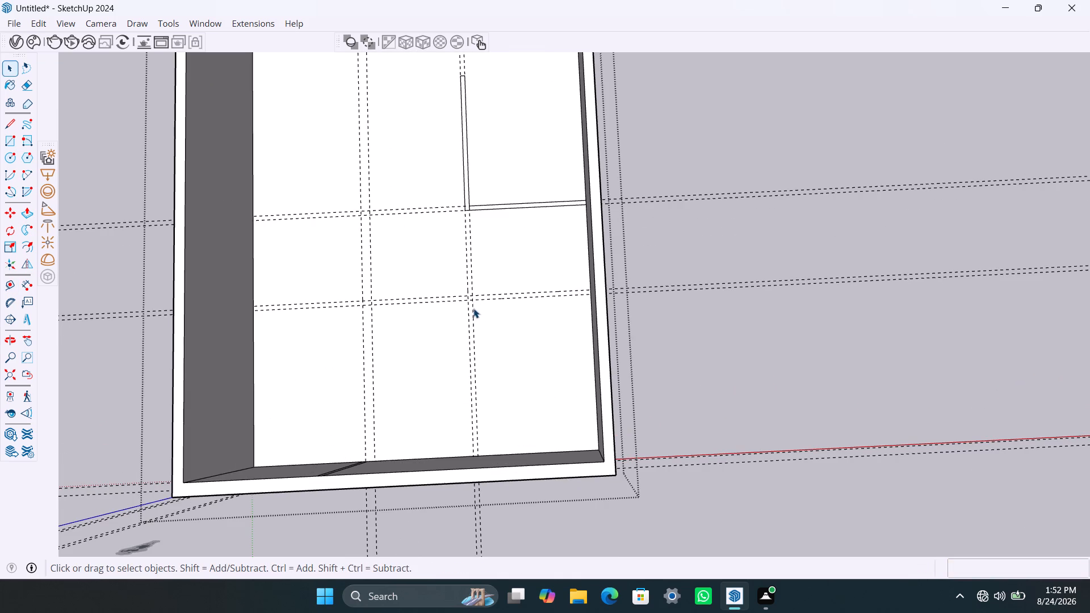
pyautogui.press('r')
pyautogui.scroll(6, 472, 299)
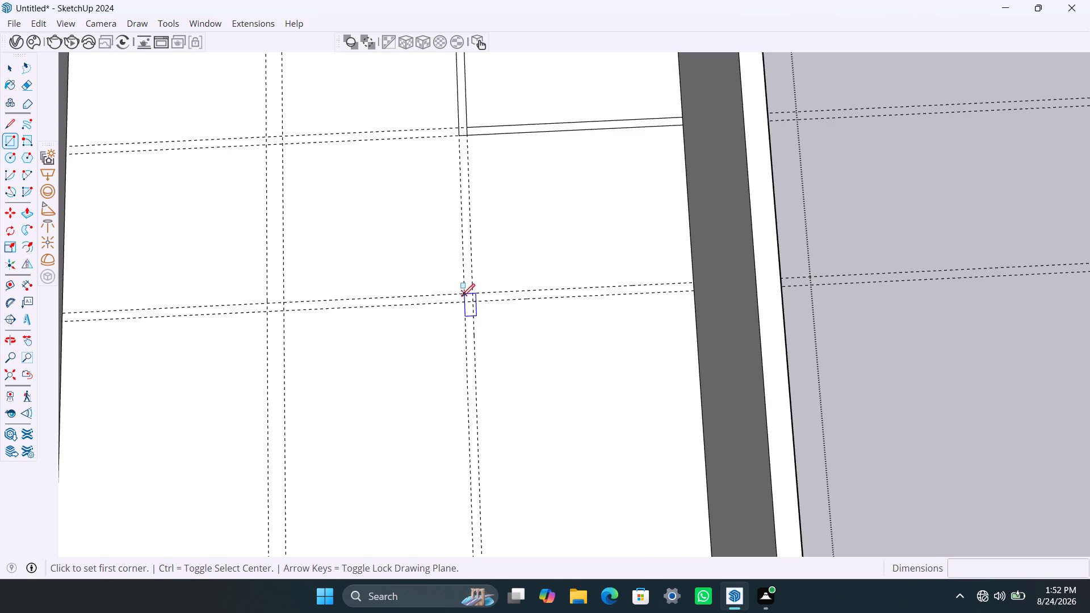
pyautogui.click(463, 293)
pyautogui.scroll(-3, 473, 349)
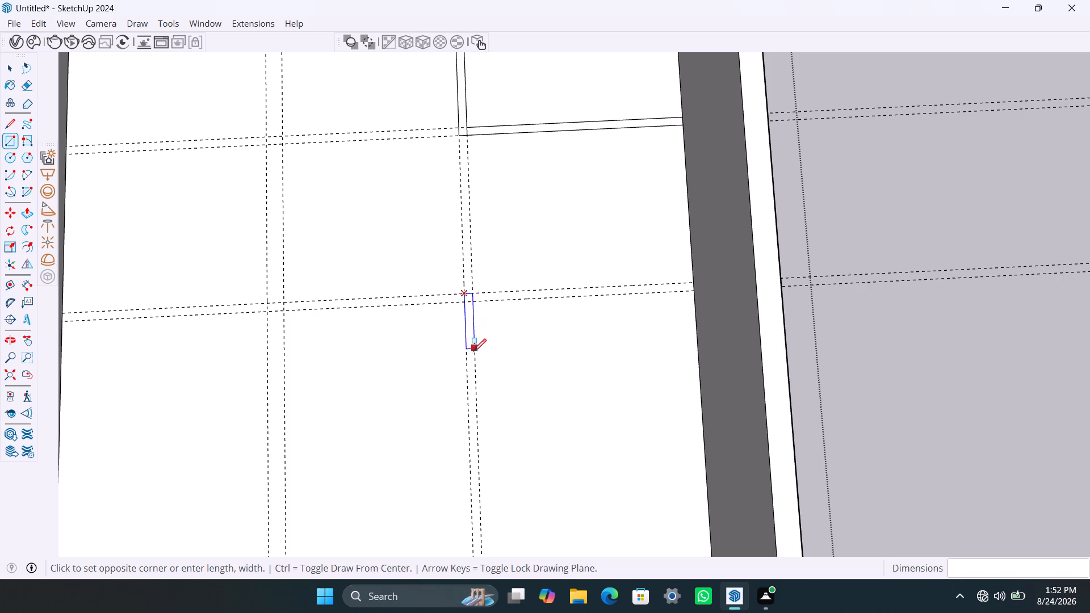
pyautogui.scroll(-1, 473, 351)
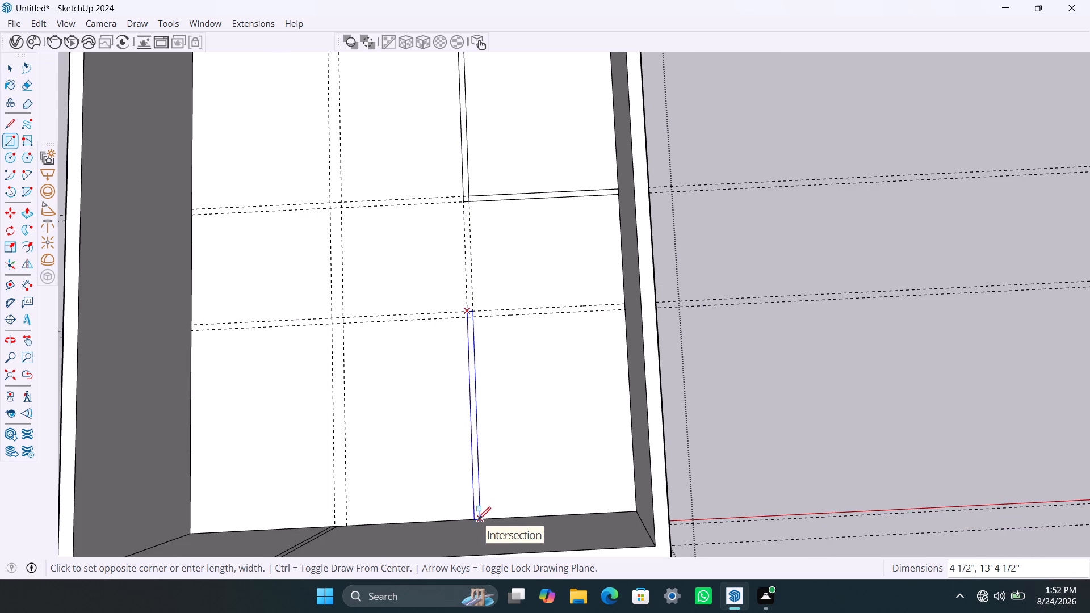
pyautogui.click(478, 519)
pyautogui.click(475, 311)
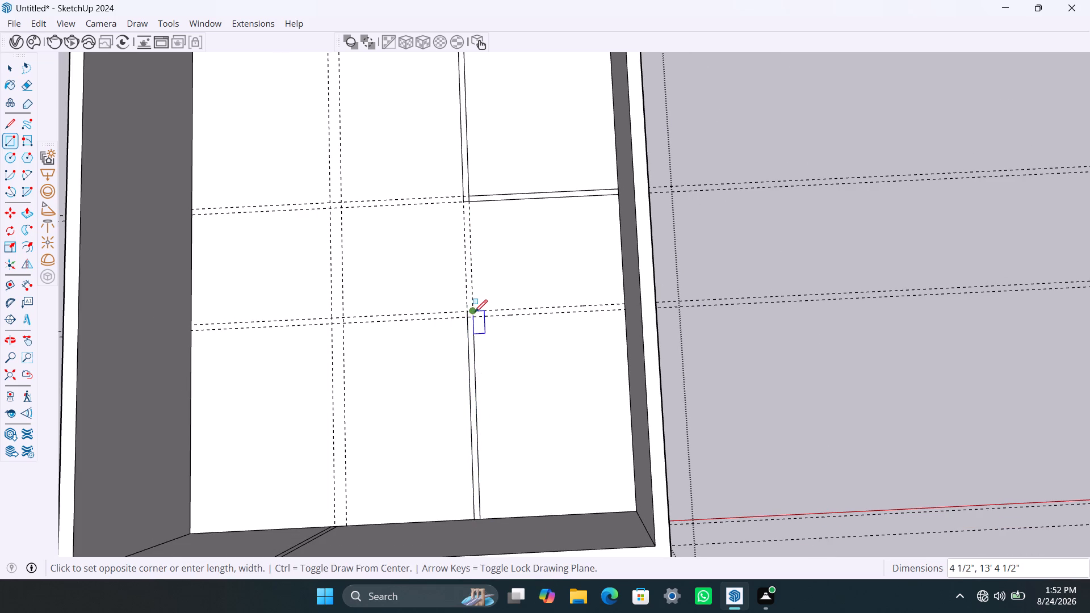
pyautogui.click(623, 312)
pyautogui.press('space')
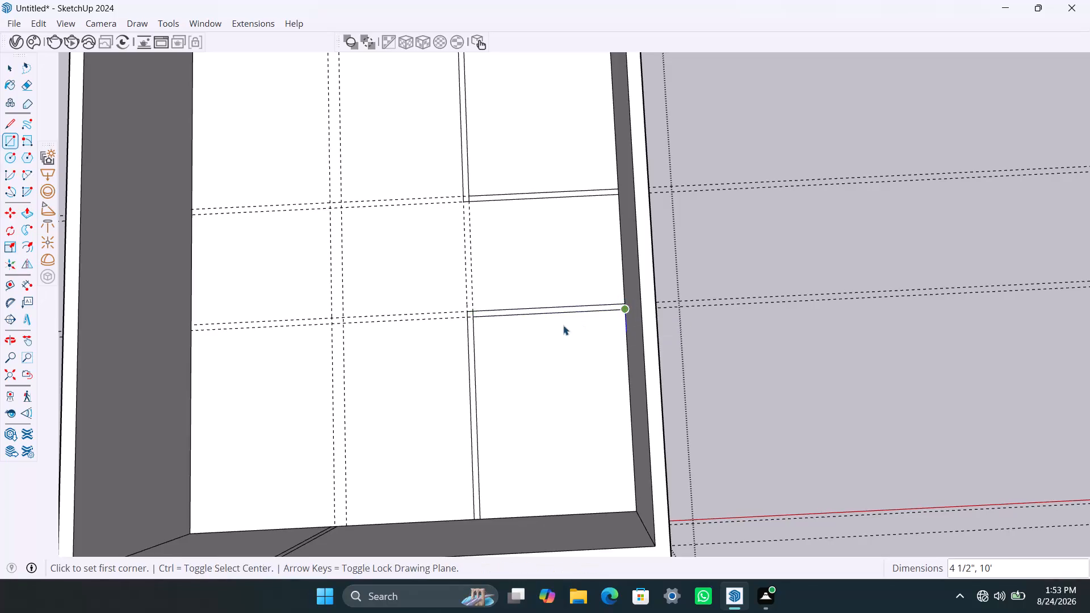
# Delete the two lengthwise guides running along the new lengthwise partition.
pyautogui.scroll(-4, 414, 326)
pyautogui.keyDown('shift'); pyautogui.moveTo(383, 366); pyautogui.dragTo(421, 355, button='middle'); pyautogui.keyUp('shift')
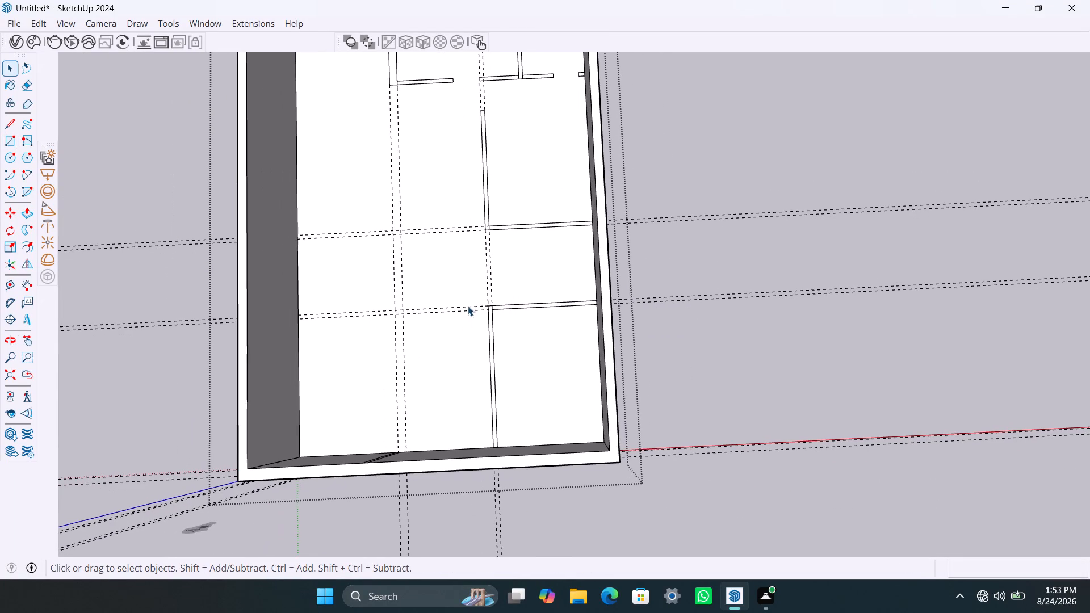
pyautogui.click(489, 257)
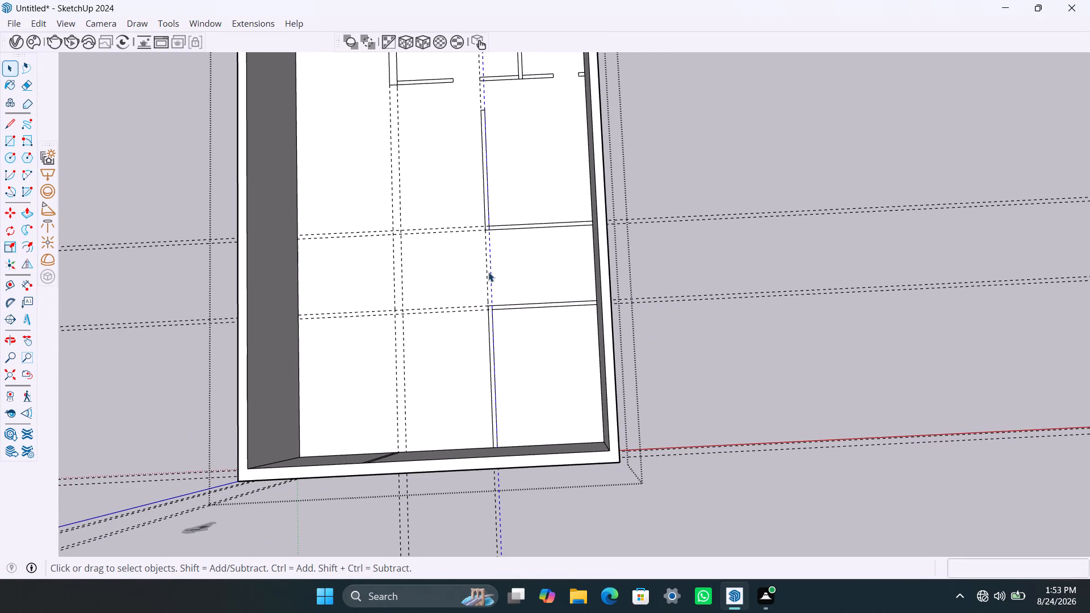
pyautogui.press('Delete')
pyautogui.click(487, 268)
pyautogui.press('Delete')
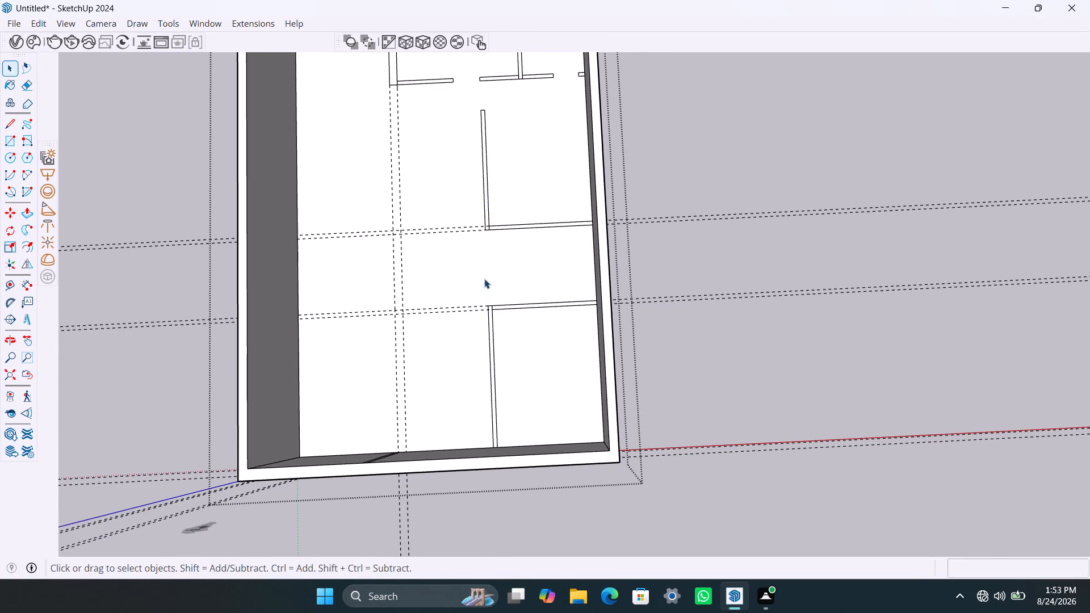
# Measure the length of the short 4.5" crosswise partition from the lengthwise guide to its door-opening end.
pyautogui.scroll(-2, 448, 260)
pyautogui.keyDown('shift'); pyautogui.moveTo(448, 275); pyautogui.dragTo(443, 309, button='middle'); pyautogui.keyUp('shift')
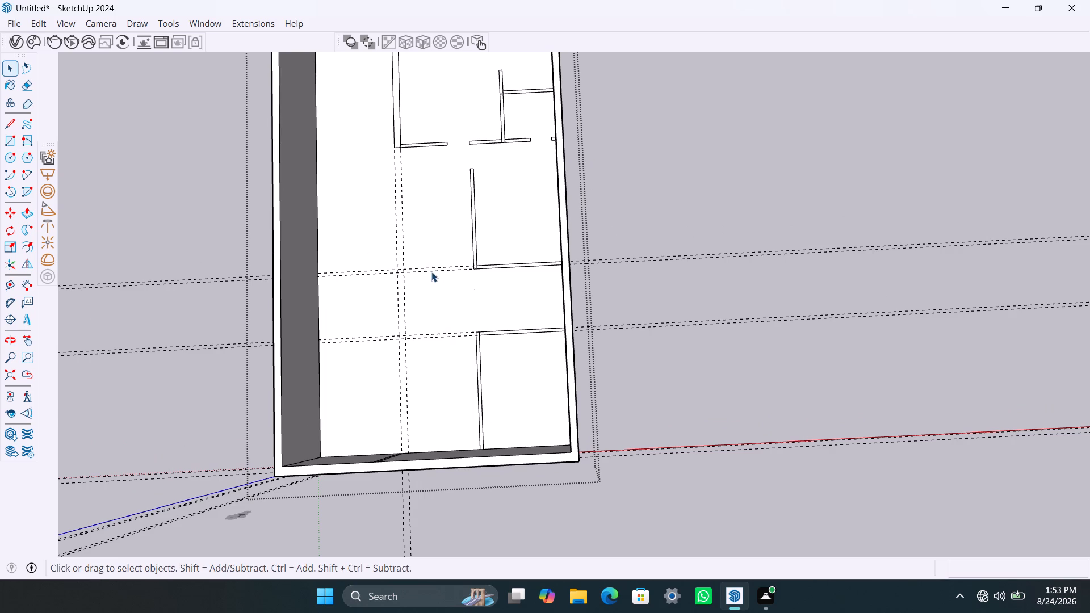
pyautogui.press('d')
pyautogui.click(405, 267)
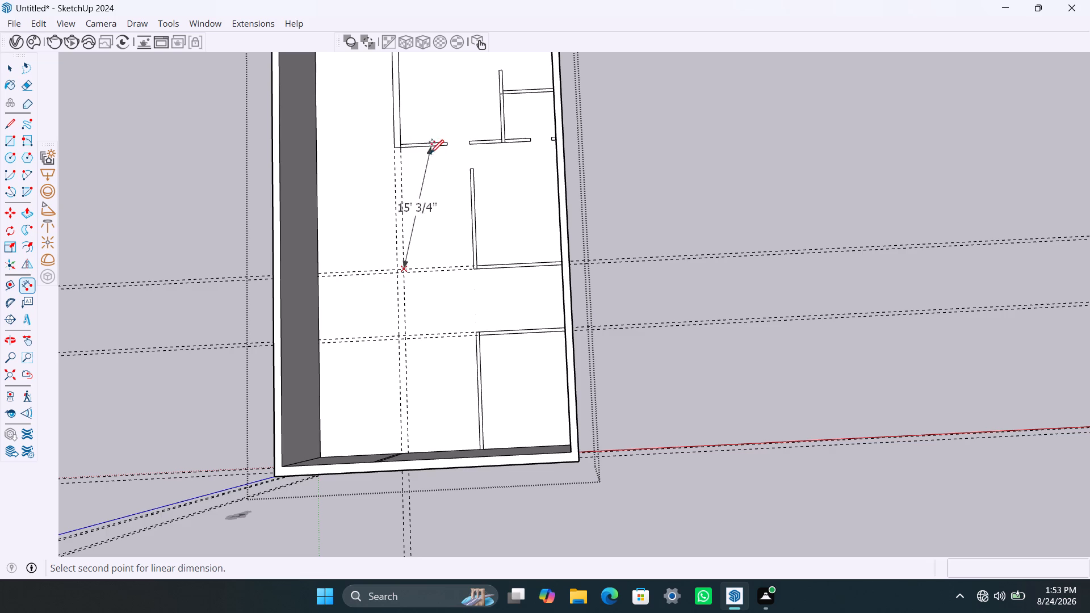
pyautogui.press('Escape')
pyautogui.press('d')
pyautogui.click(400, 150)
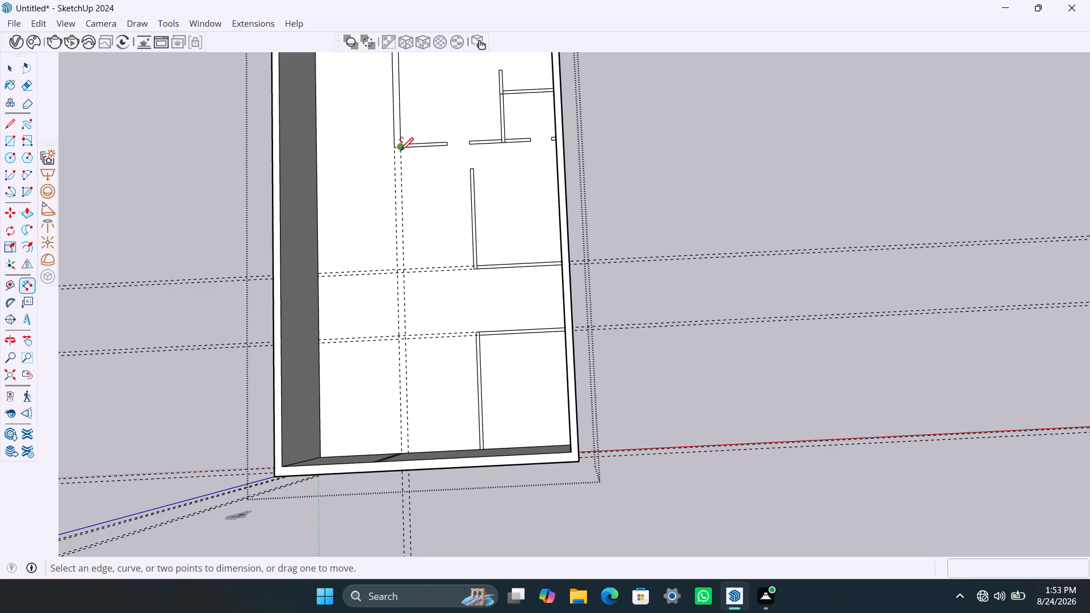
pyautogui.scroll(7, 446, 146)
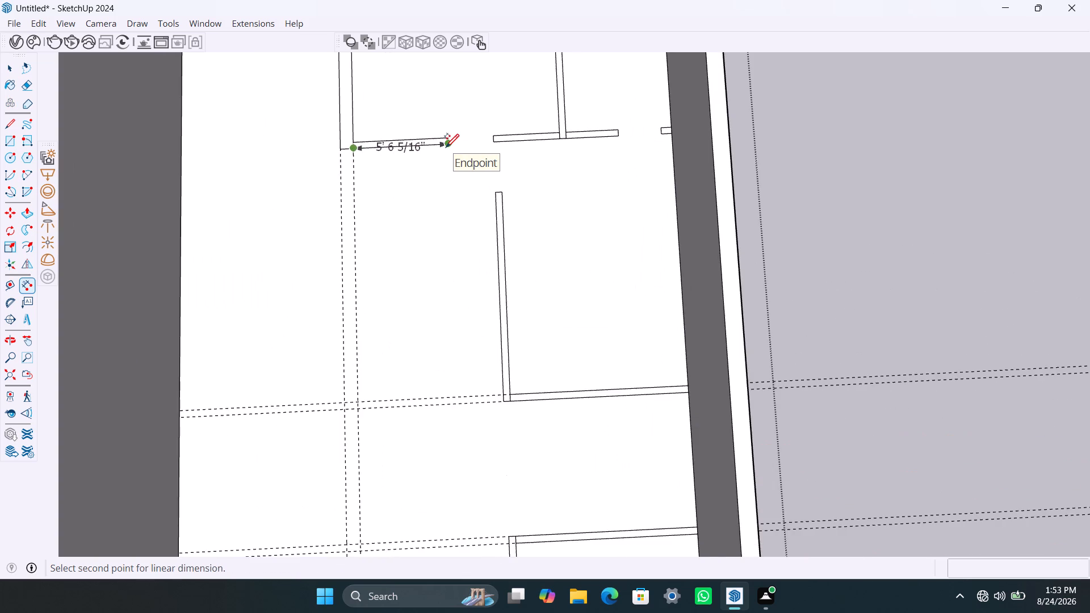
pyautogui.scroll(2, 446, 146)
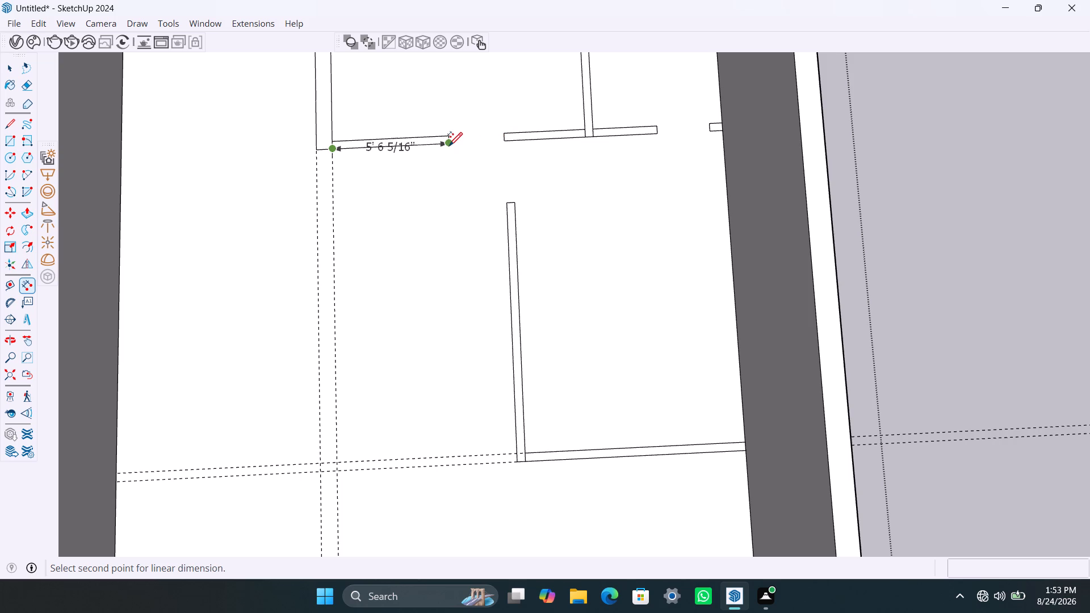
pyautogui.press('Escape')
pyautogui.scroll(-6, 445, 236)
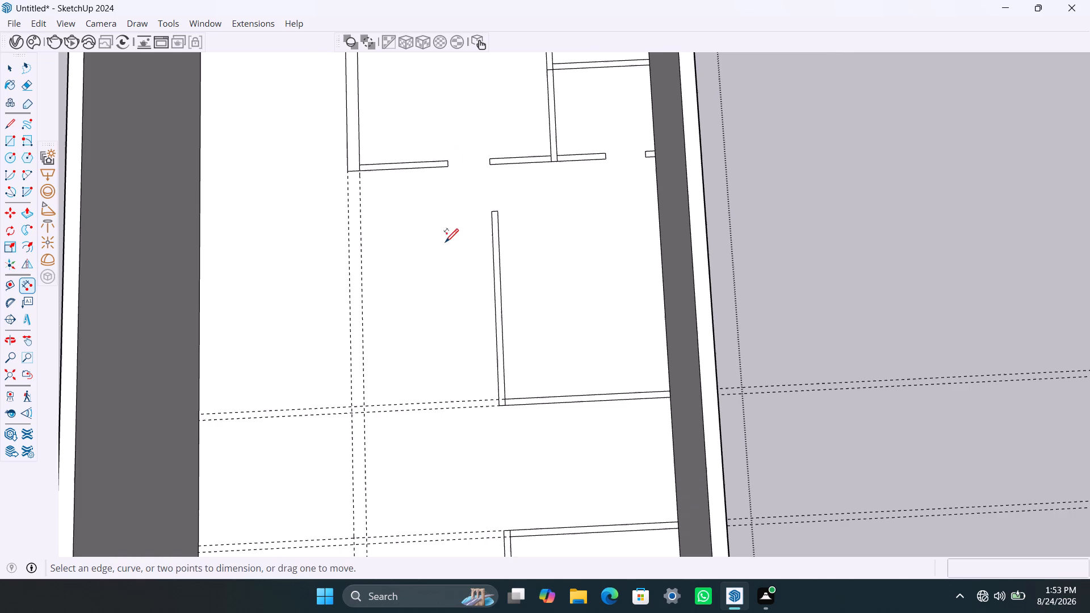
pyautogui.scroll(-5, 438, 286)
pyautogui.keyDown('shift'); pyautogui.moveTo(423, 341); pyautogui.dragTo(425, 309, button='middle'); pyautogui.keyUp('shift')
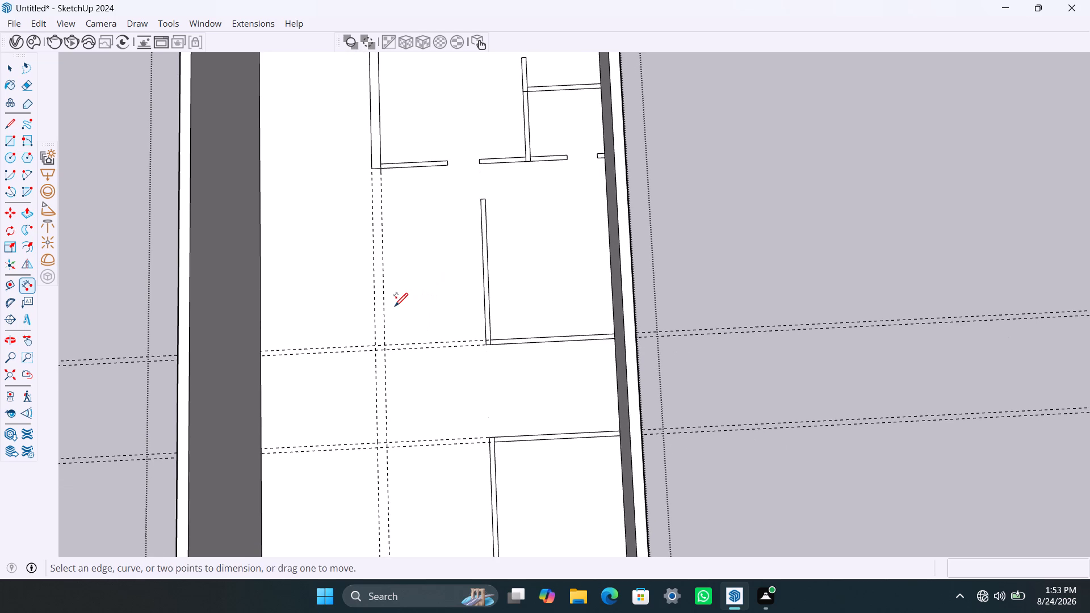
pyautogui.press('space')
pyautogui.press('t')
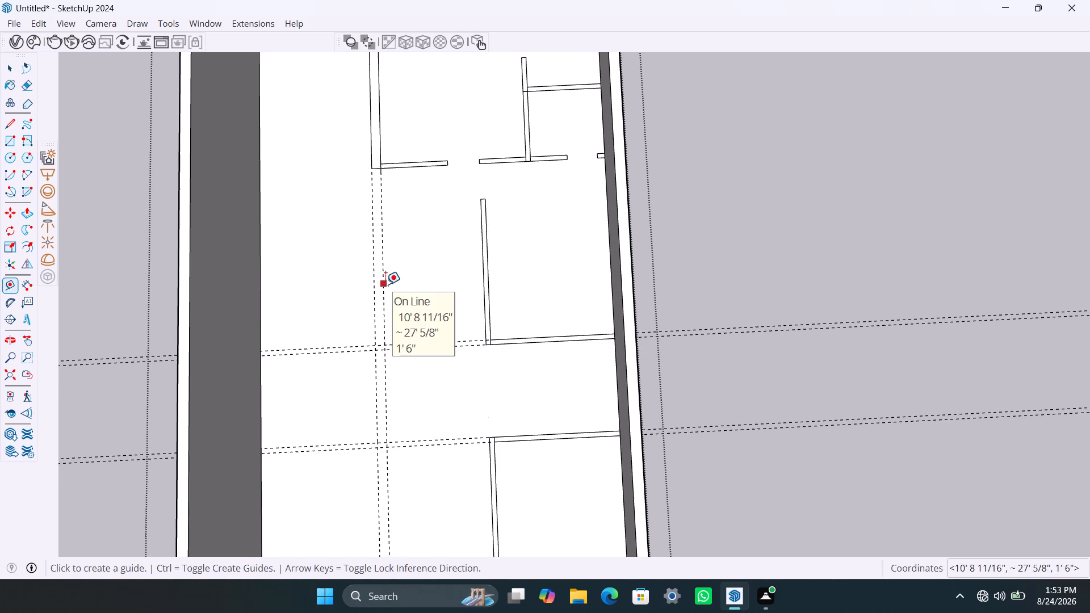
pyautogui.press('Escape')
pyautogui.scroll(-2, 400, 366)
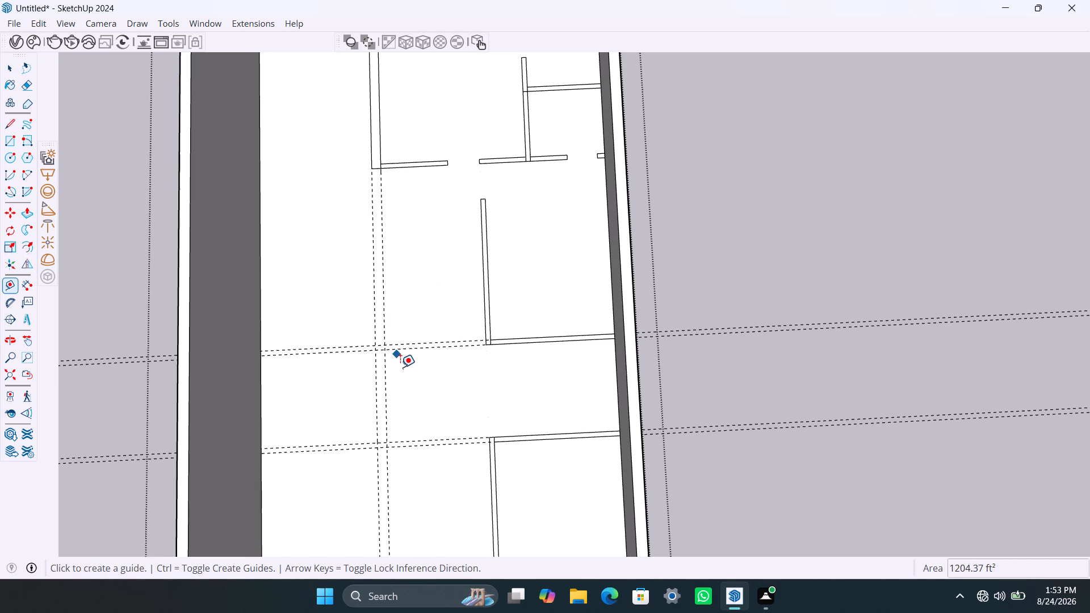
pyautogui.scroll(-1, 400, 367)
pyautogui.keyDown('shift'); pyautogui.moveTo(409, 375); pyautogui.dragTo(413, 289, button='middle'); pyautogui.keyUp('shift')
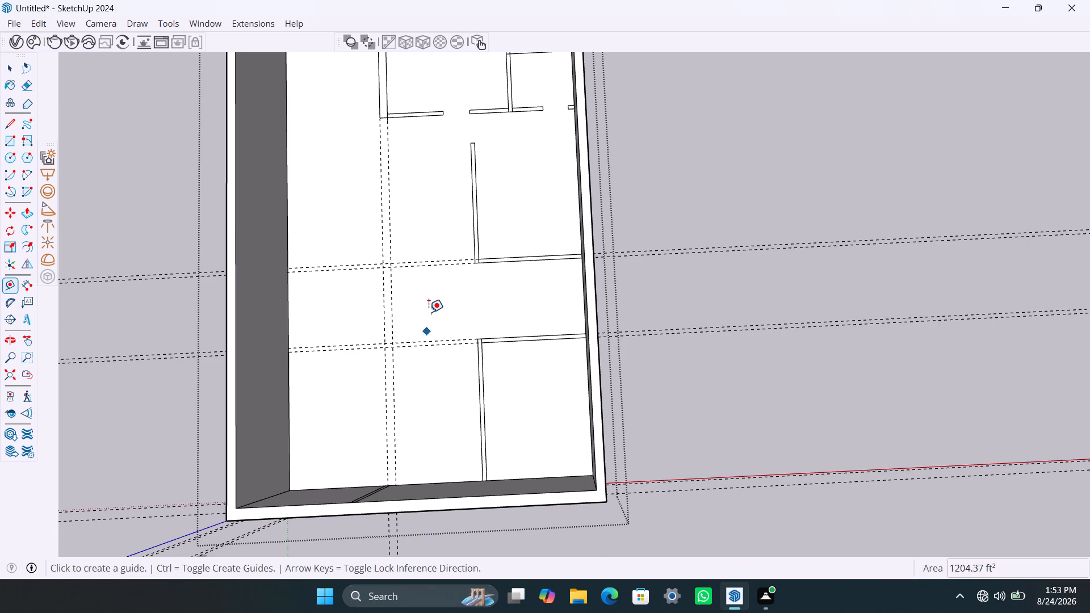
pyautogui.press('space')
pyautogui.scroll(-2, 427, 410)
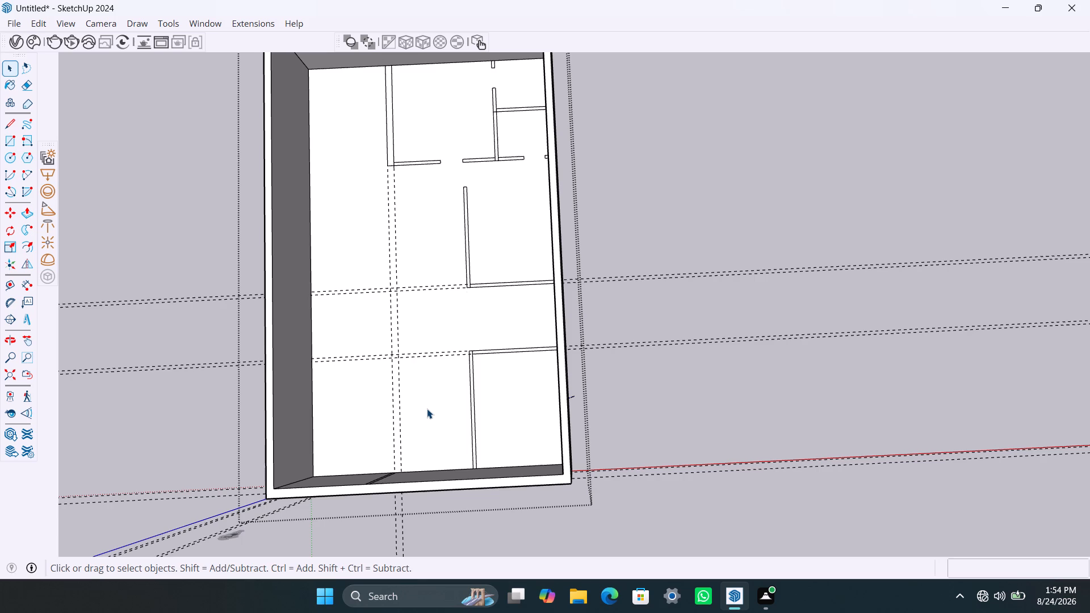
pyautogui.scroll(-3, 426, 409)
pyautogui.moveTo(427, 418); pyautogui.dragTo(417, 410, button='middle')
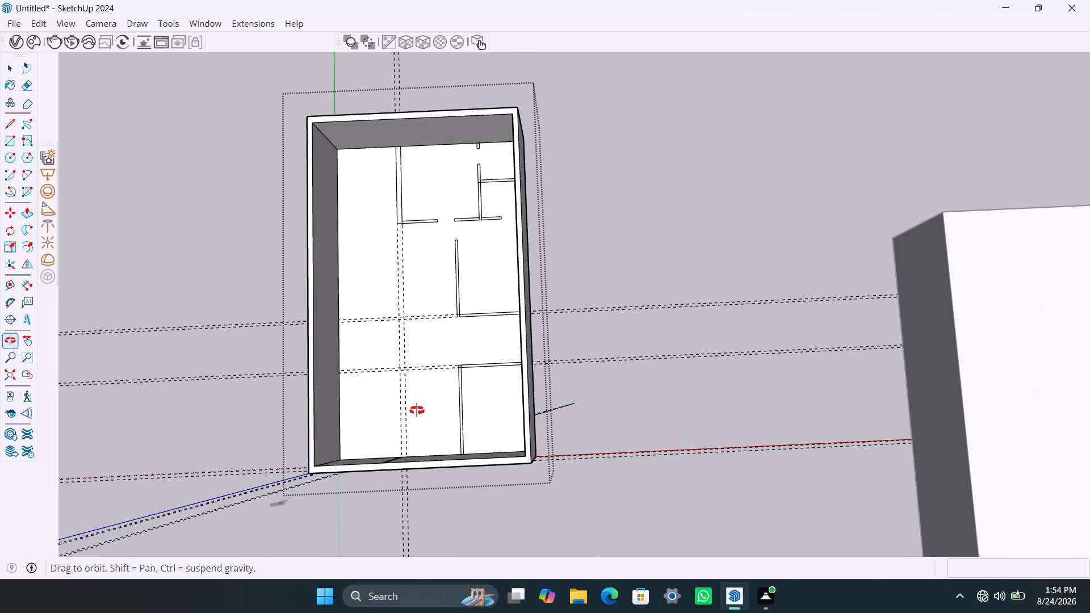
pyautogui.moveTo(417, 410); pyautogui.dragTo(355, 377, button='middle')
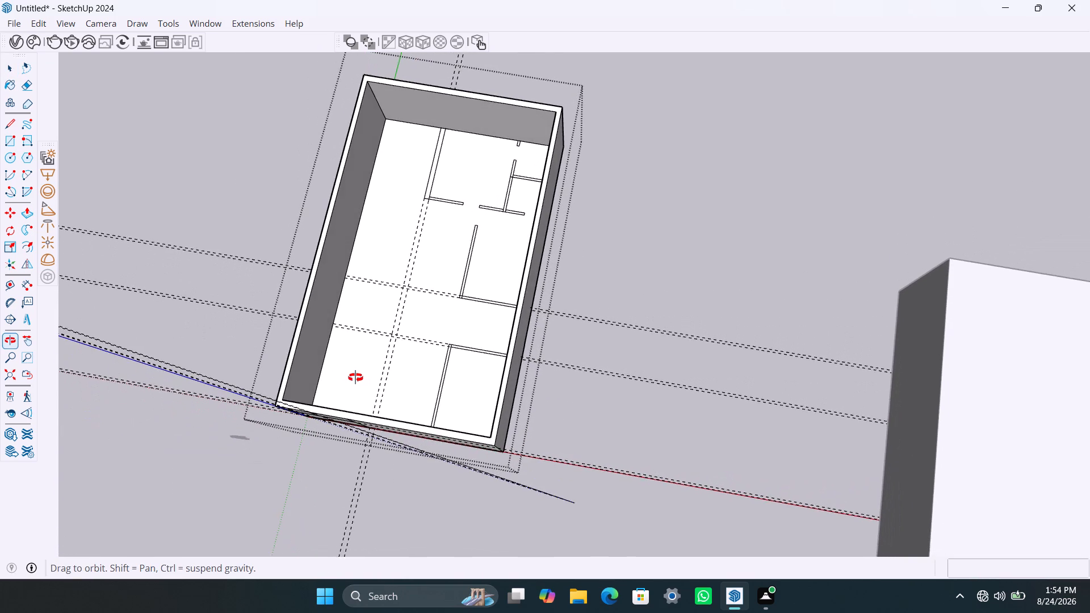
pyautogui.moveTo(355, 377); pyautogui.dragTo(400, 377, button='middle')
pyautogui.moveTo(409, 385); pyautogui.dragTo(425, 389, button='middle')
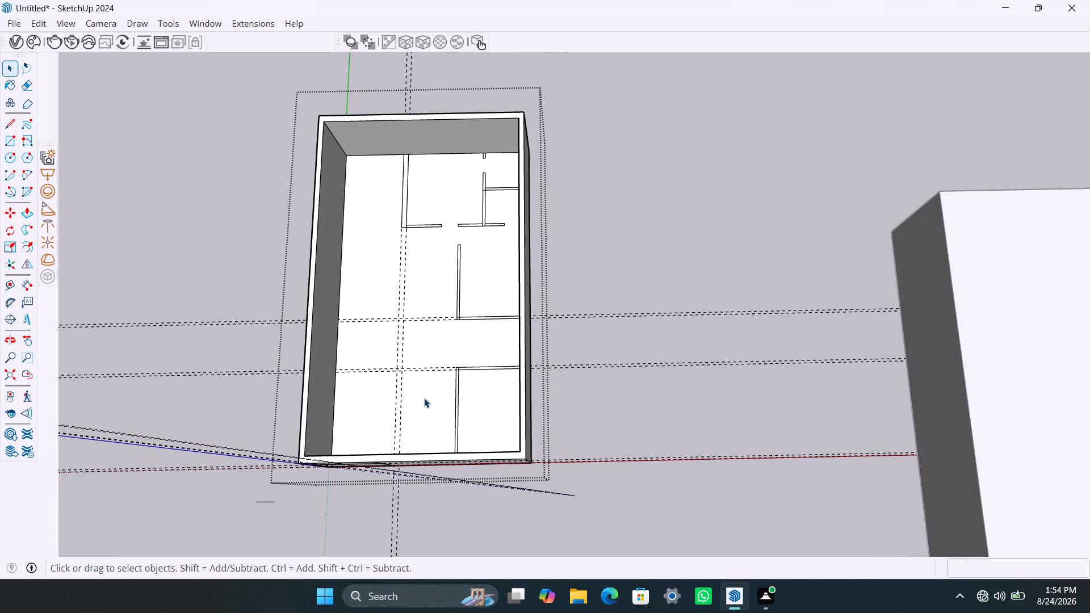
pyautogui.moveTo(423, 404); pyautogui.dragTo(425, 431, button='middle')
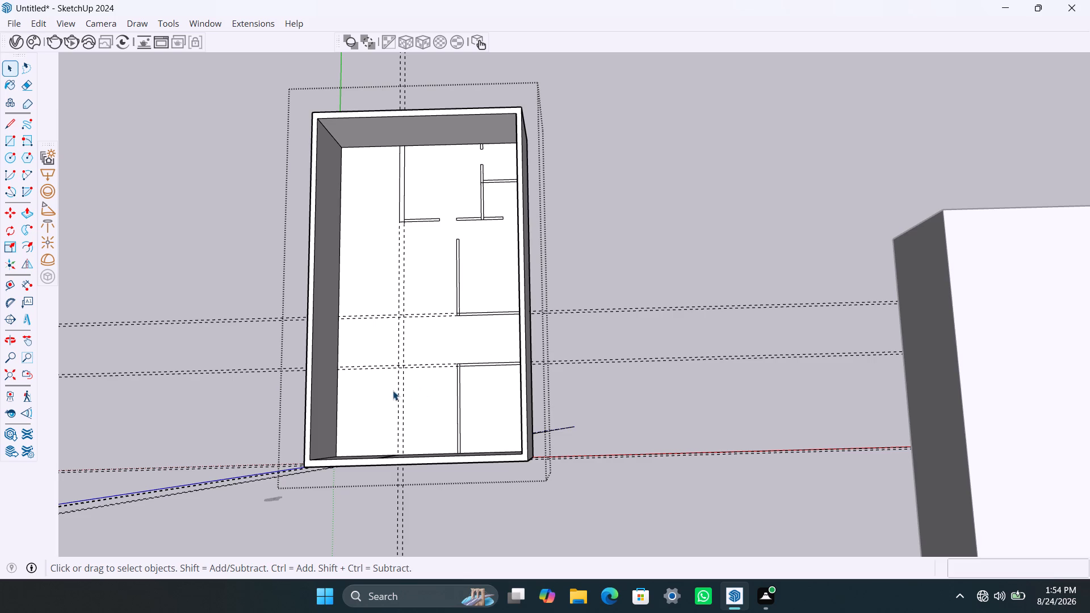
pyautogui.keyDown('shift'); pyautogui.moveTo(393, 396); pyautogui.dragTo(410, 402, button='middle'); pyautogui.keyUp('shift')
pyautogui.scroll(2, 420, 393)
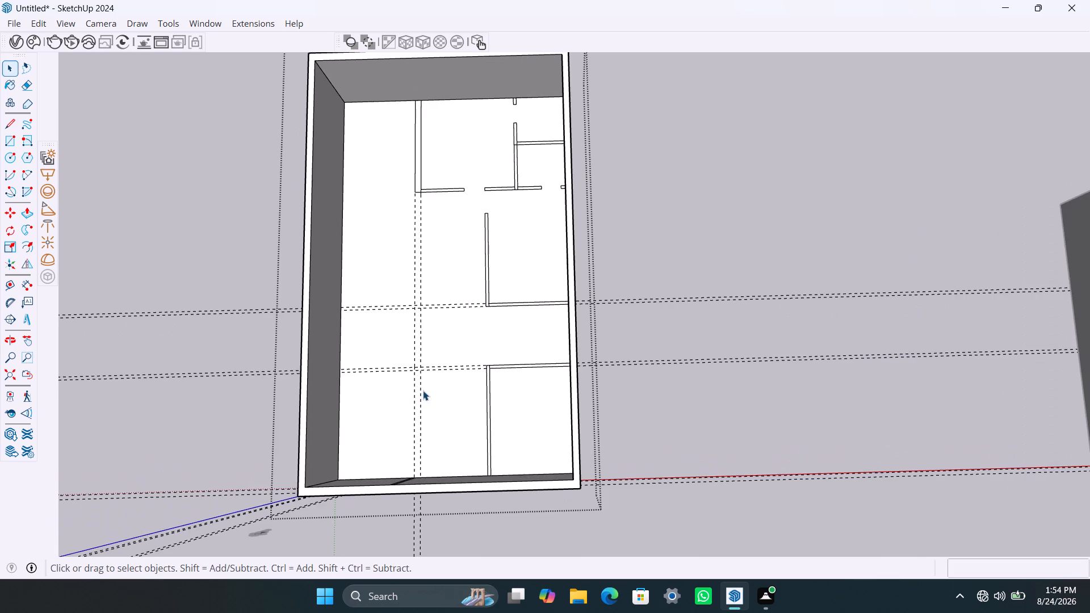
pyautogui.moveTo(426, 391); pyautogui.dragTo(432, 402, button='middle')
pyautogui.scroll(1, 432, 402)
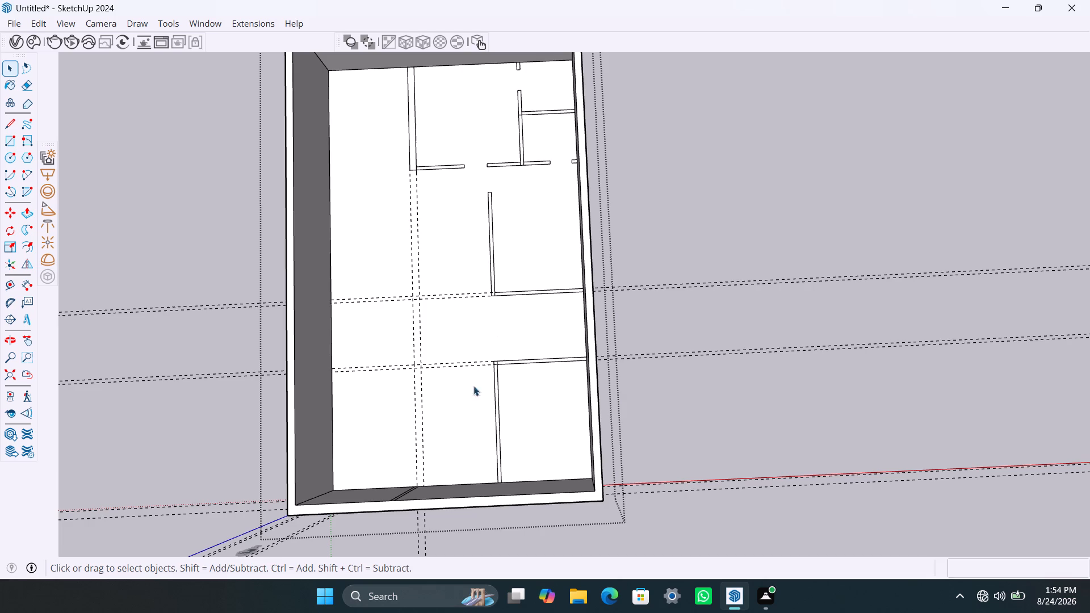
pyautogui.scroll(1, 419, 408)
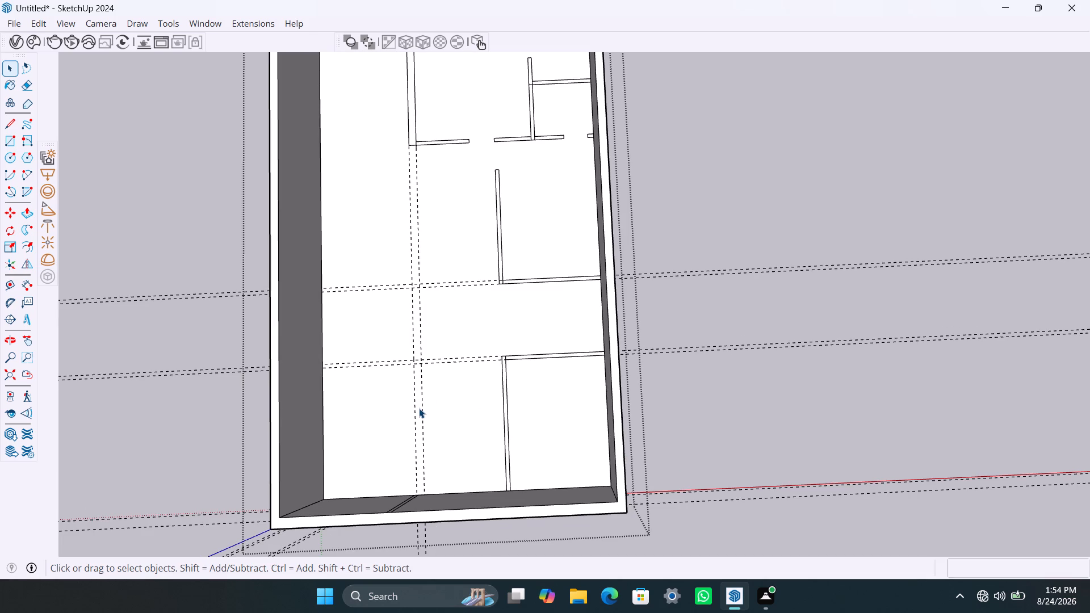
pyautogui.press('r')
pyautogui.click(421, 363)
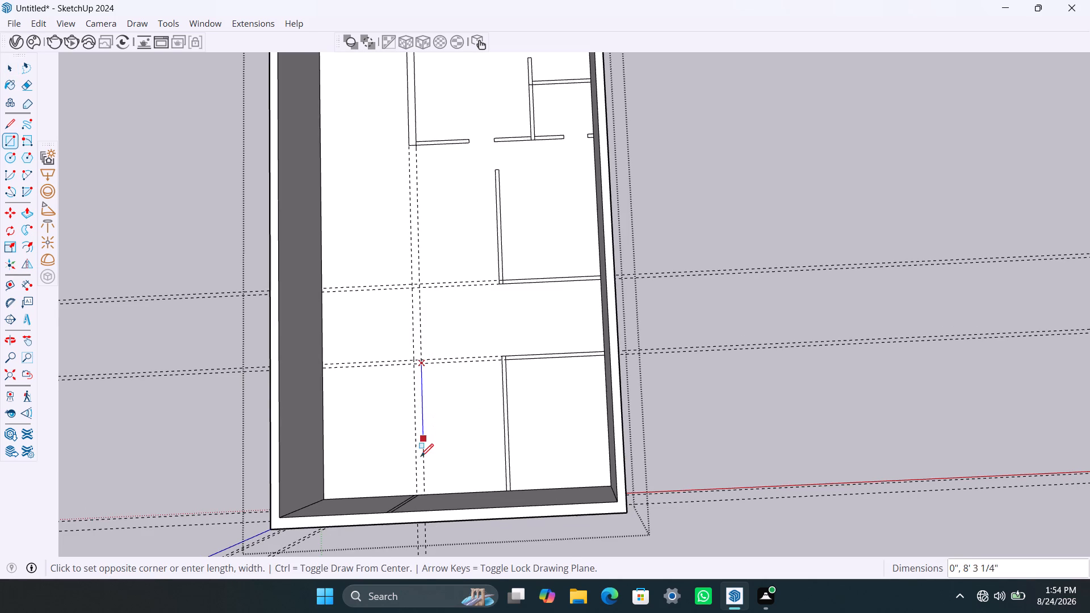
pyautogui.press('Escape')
# Measure the distance from the lower crosswise guide to the end wall along the lengthwise guide.
pyautogui.press('d')
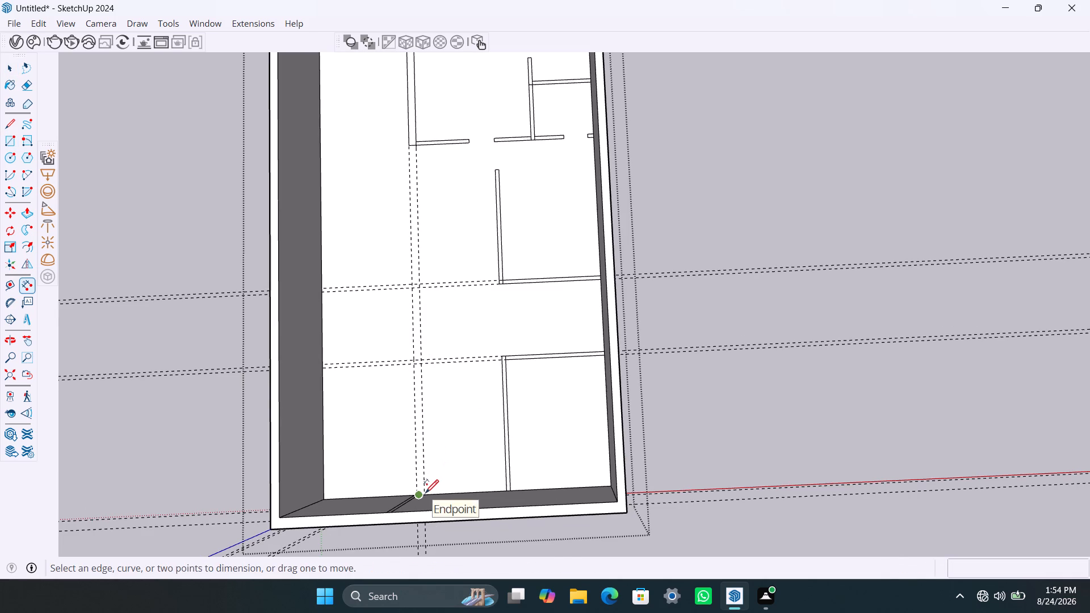
pyautogui.click(422, 366)
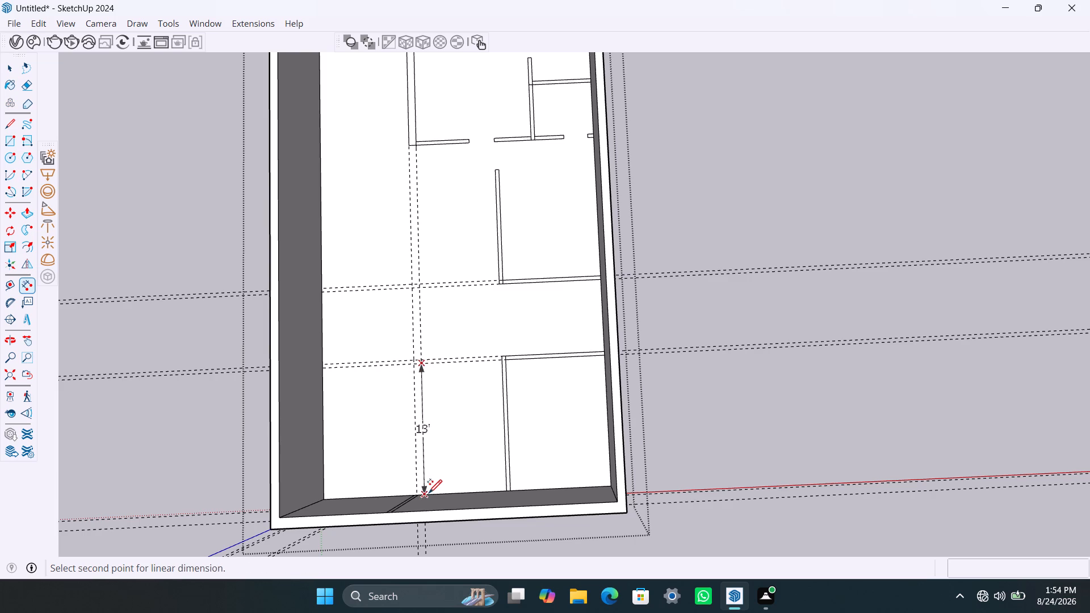
pyautogui.press('Escape')
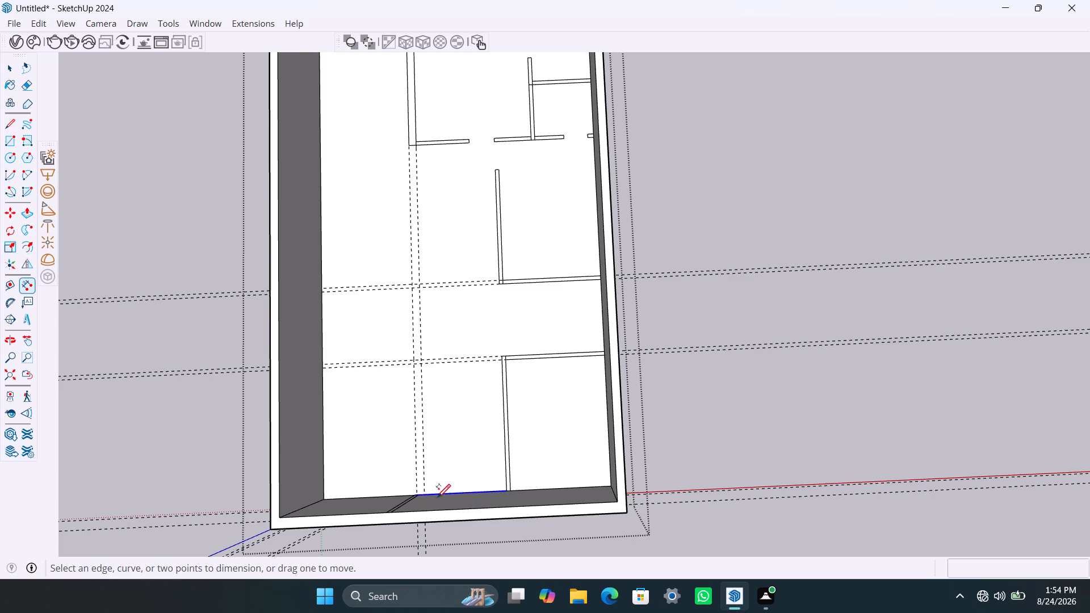
# Add a crosswise guide 10' from the end wall's inner edge and a parallel guide 4.5" beyond it.
pyautogui.press('space')
pyautogui.press('t')
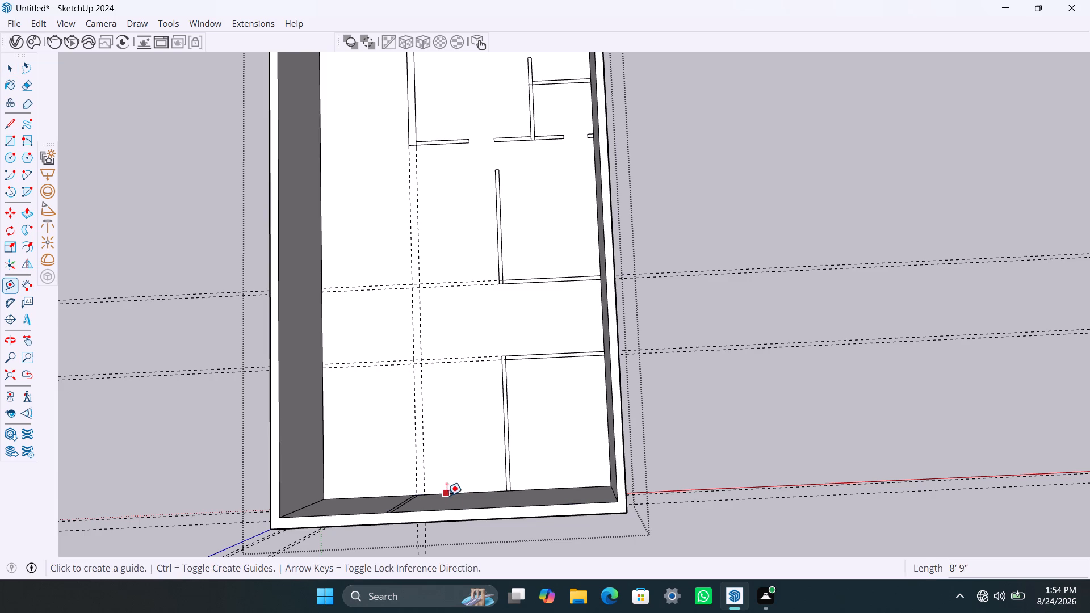
pyautogui.click(447, 496)
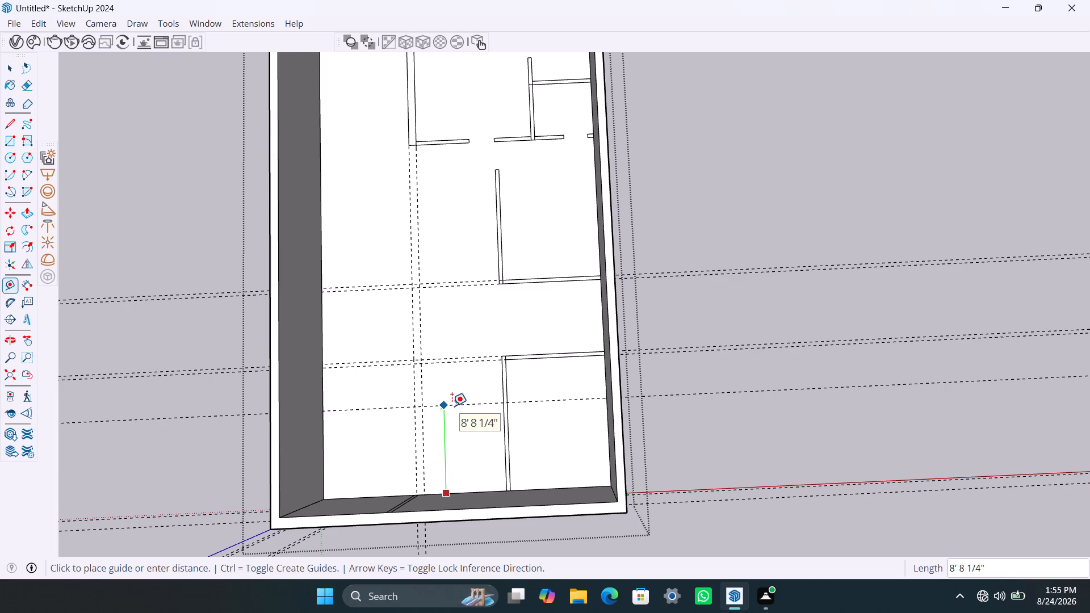
pyautogui.write("10'")
pyautogui.press('Return')
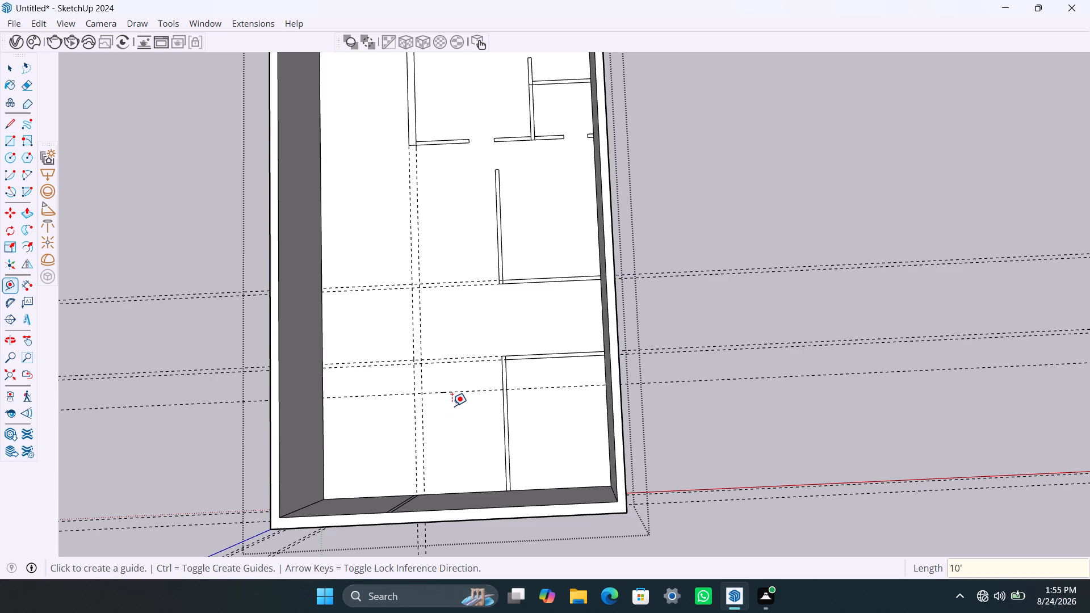
pyautogui.click(455, 390)
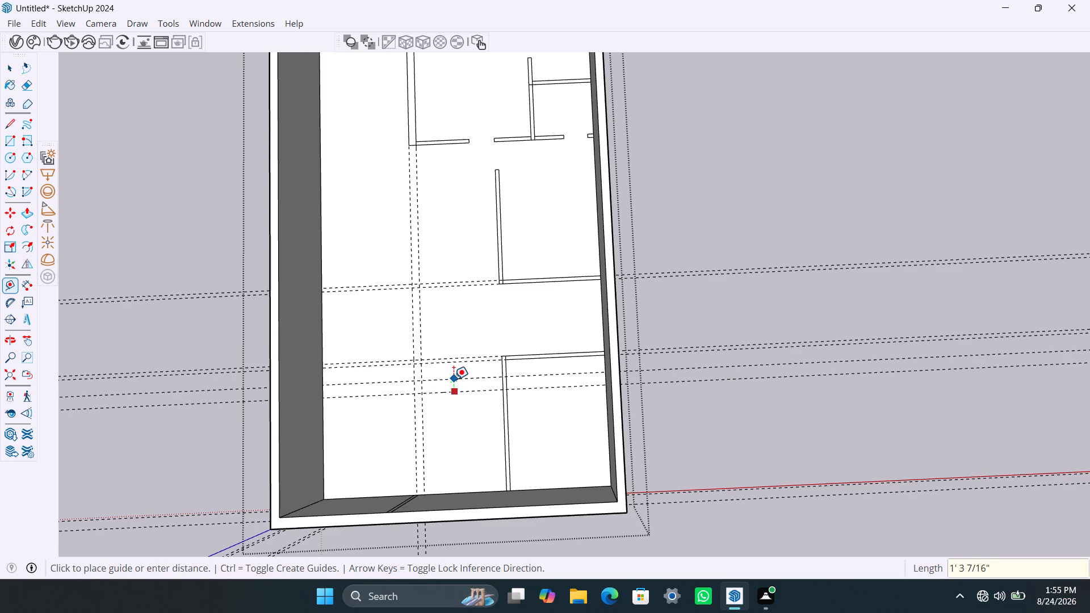
pyautogui.write('4.5"')
pyautogui.press('Return')
pyautogui.press('space')
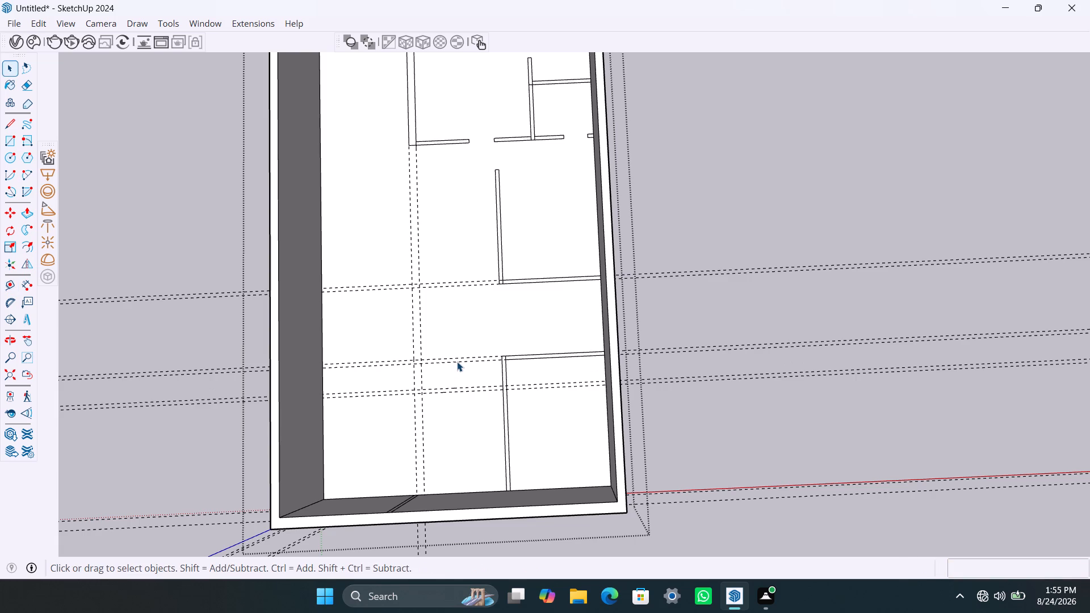
# Delete the two older crosswise guides running along the lower 4.5" crosswise partition.
pyautogui.click(457, 362)
pyautogui.press('Delete')
pyautogui.click(441, 358)
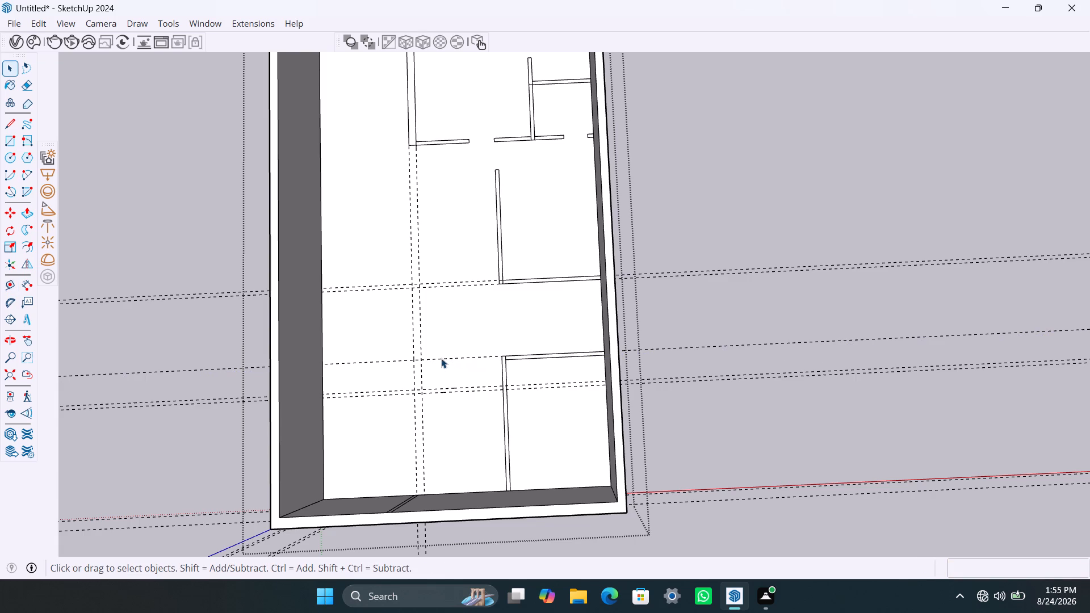
pyautogui.press('Delete')
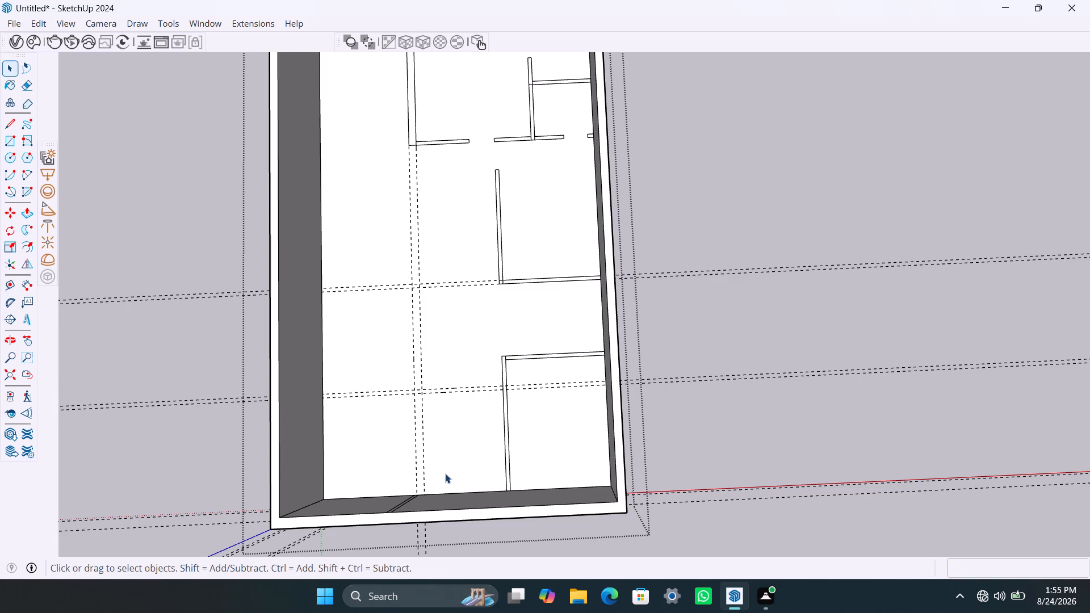
# Draw a 9" by 10' 4.5" lengthwise partition between the lengthwise guides, from the outer new crosswise guide to the end wall.
pyautogui.press('r')
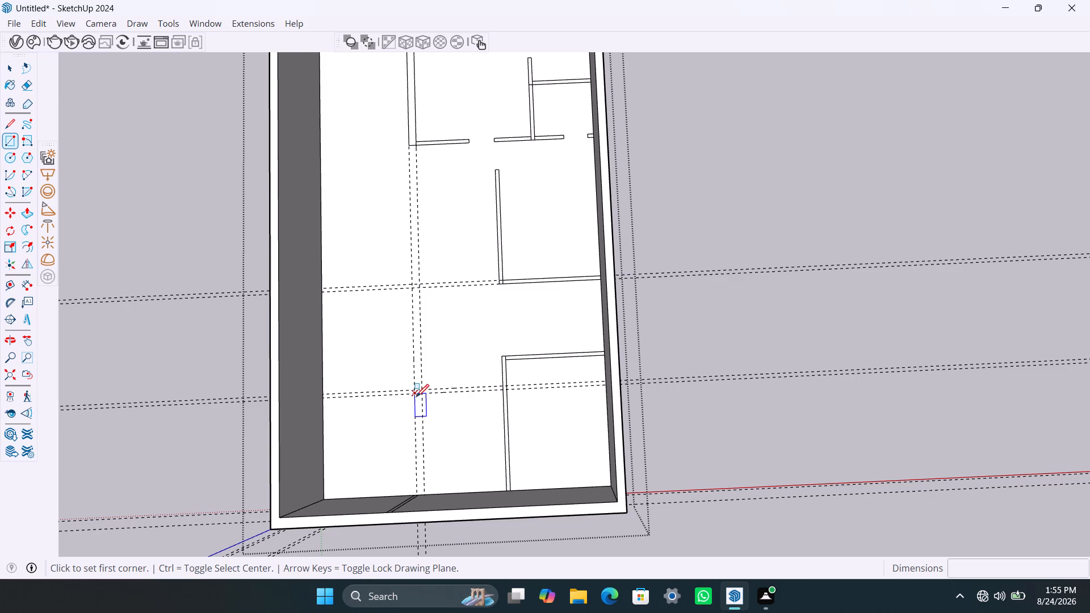
pyautogui.click(414, 392)
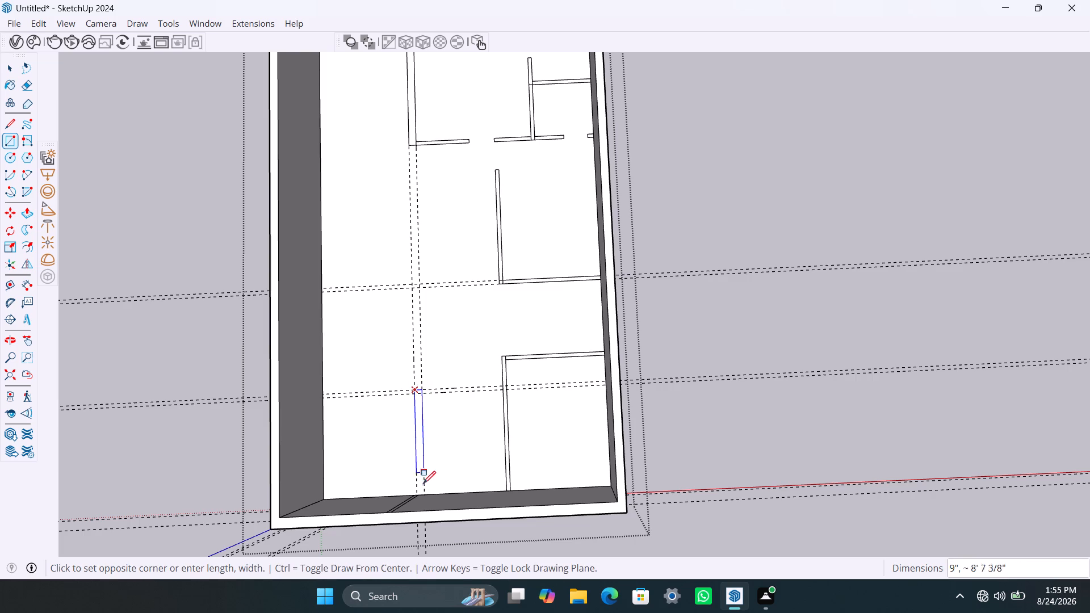
pyautogui.click(428, 494)
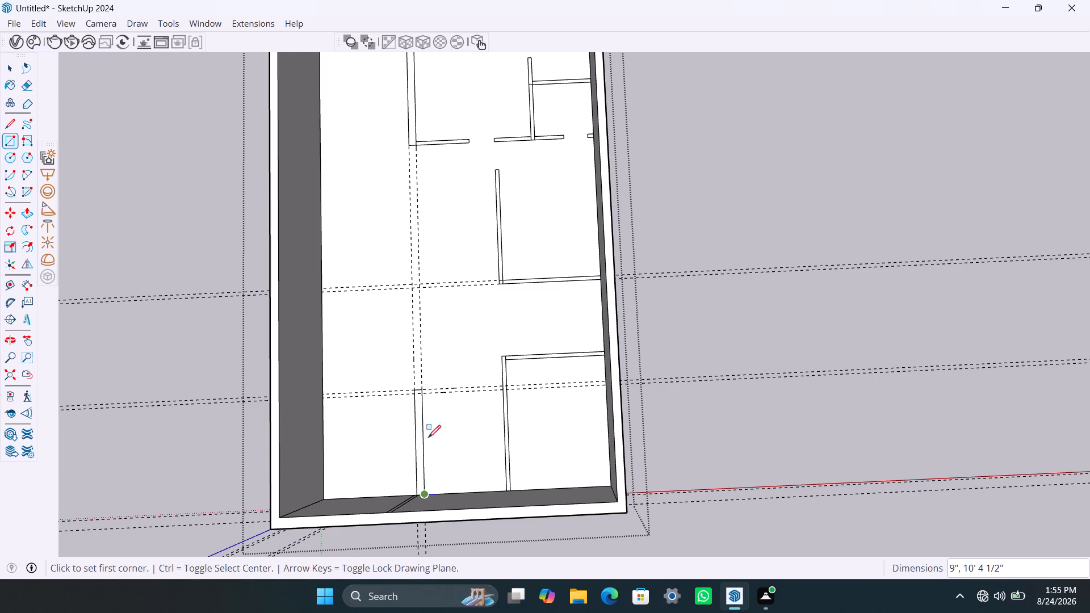
pyautogui.press('space')
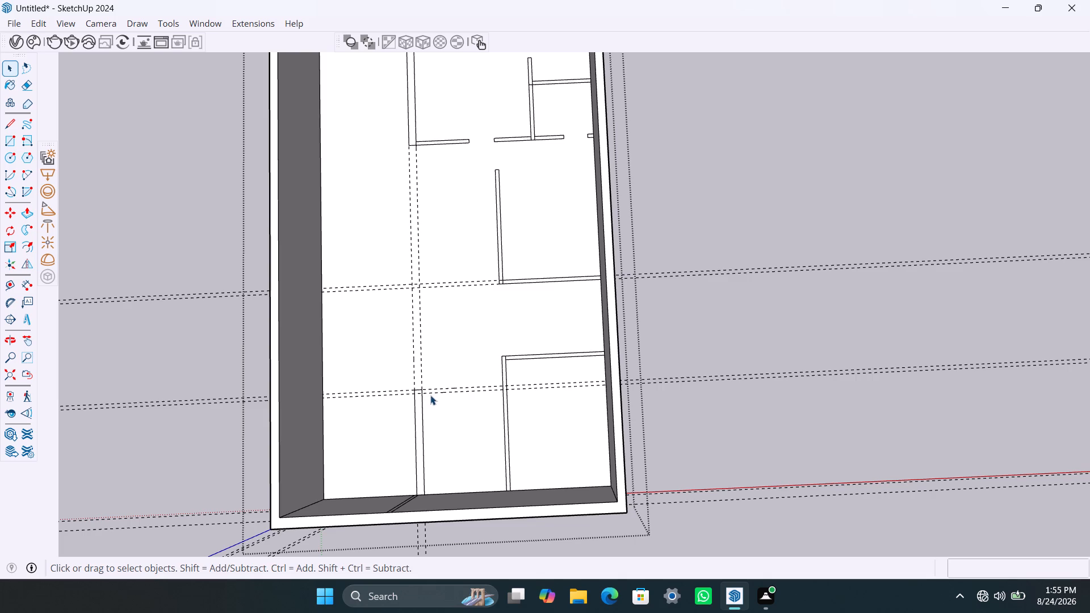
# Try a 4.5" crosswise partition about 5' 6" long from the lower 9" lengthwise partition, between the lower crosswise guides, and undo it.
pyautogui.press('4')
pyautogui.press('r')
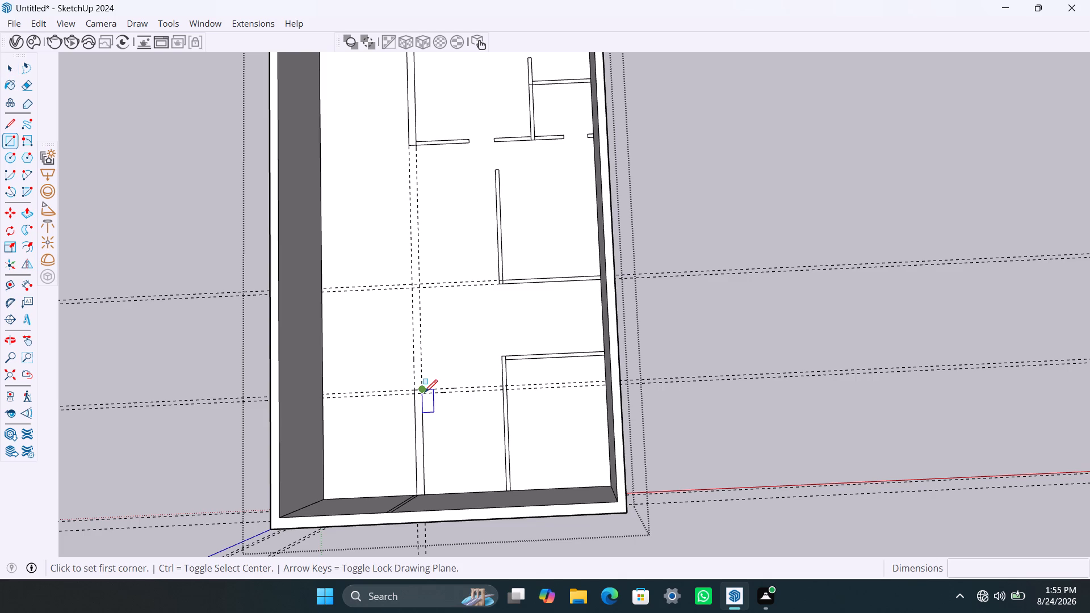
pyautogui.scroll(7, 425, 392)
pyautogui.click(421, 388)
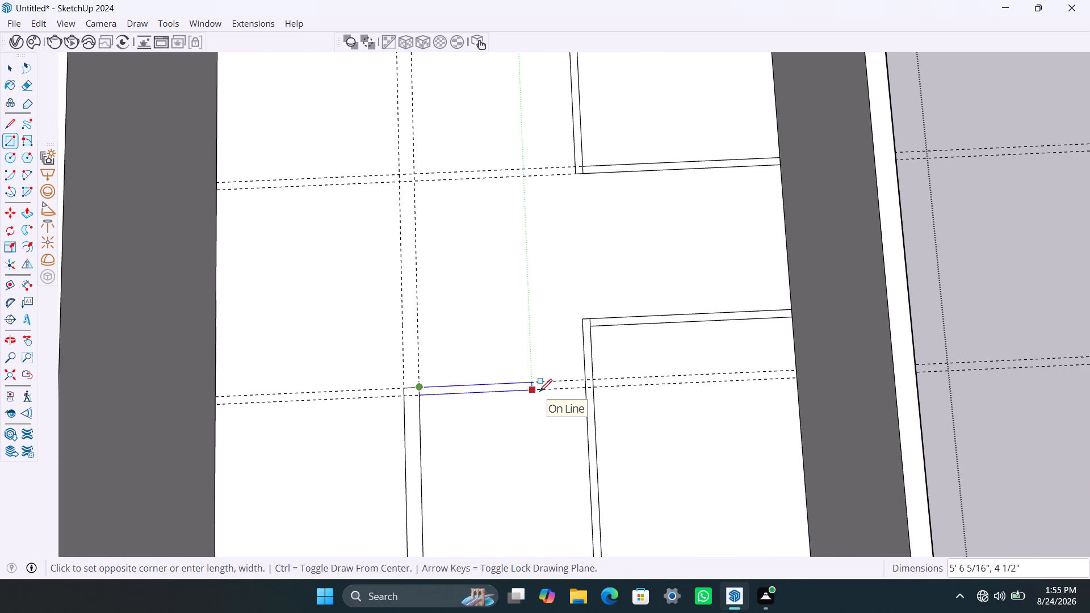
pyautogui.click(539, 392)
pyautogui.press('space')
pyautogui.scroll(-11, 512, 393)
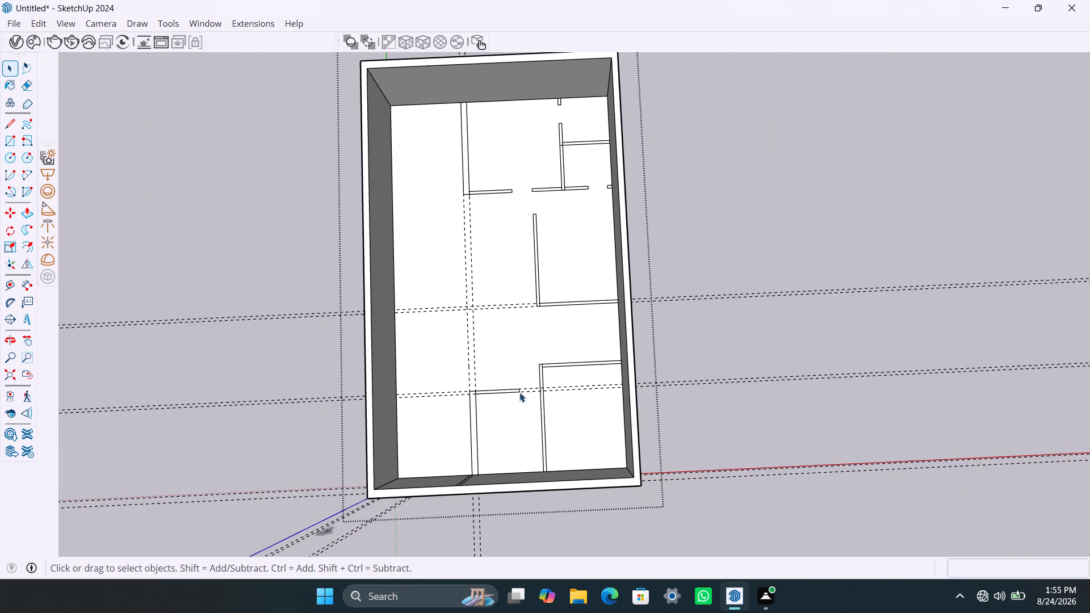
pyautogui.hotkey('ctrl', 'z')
# Add a lengthwise guide 4' from the lower corner room's 4.5" lengthwise partition, toward the 9" partition.
pyautogui.scroll(1, 483, 397)
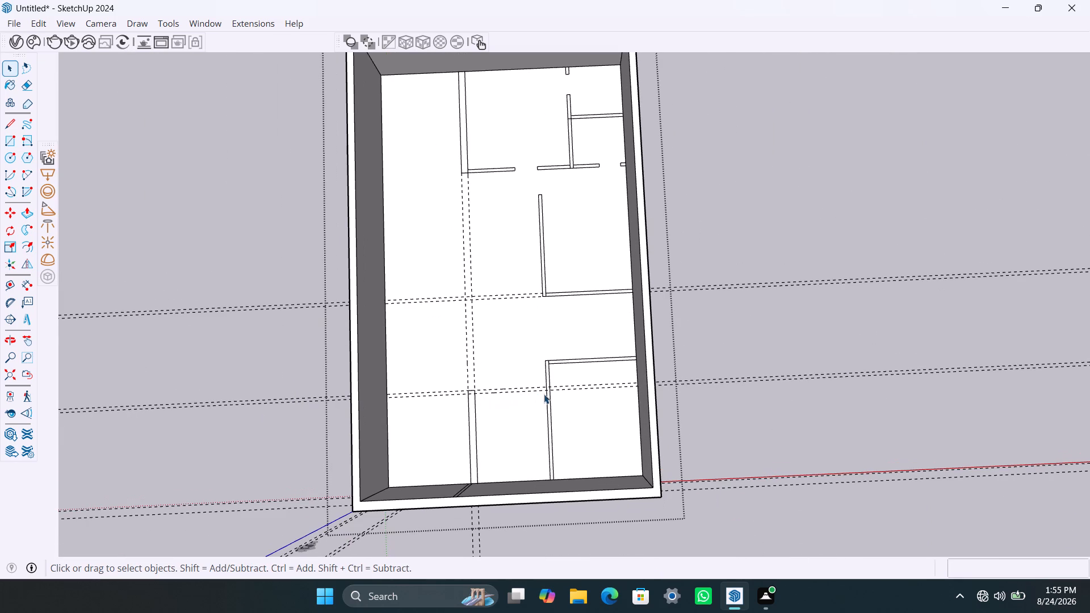
pyautogui.press('t')
pyautogui.click(544, 379)
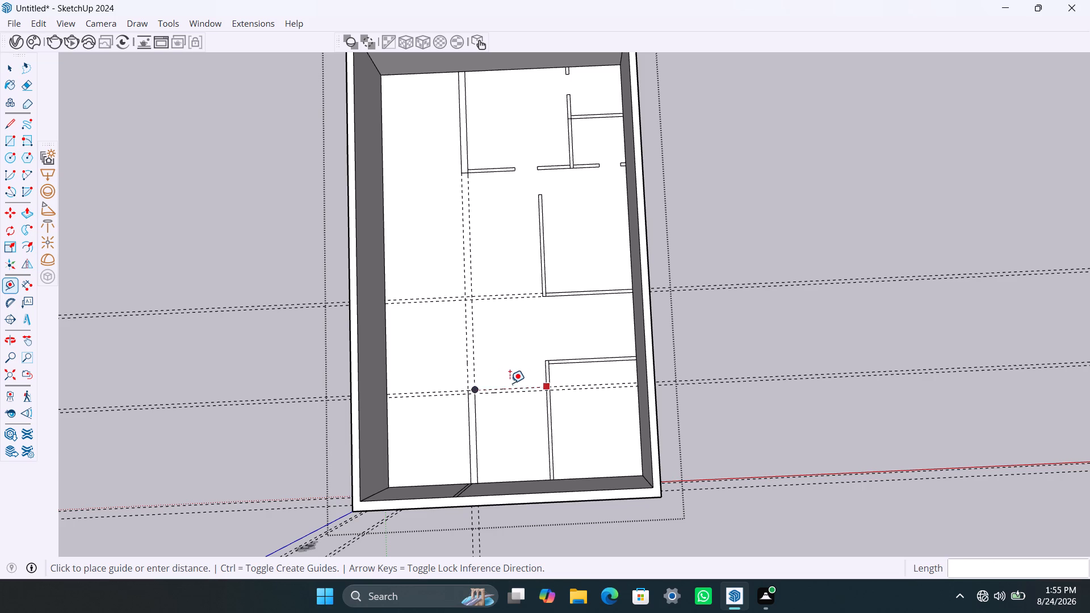
pyautogui.press('Escape')
pyautogui.scroll(3, 541, 376)
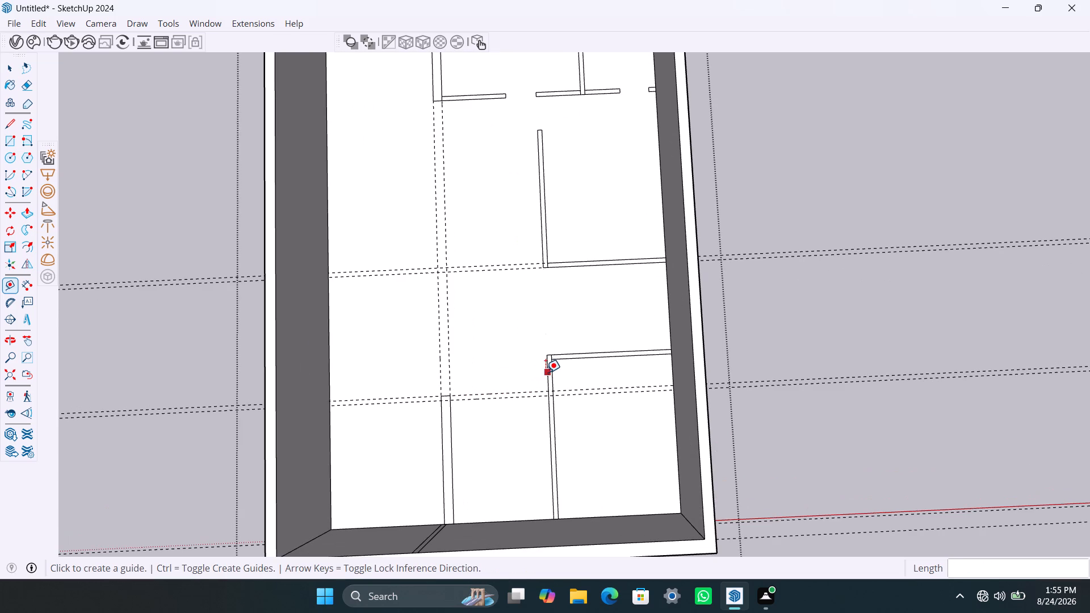
pyautogui.click(546, 372)
pyautogui.write("4'")
pyautogui.press('Return')
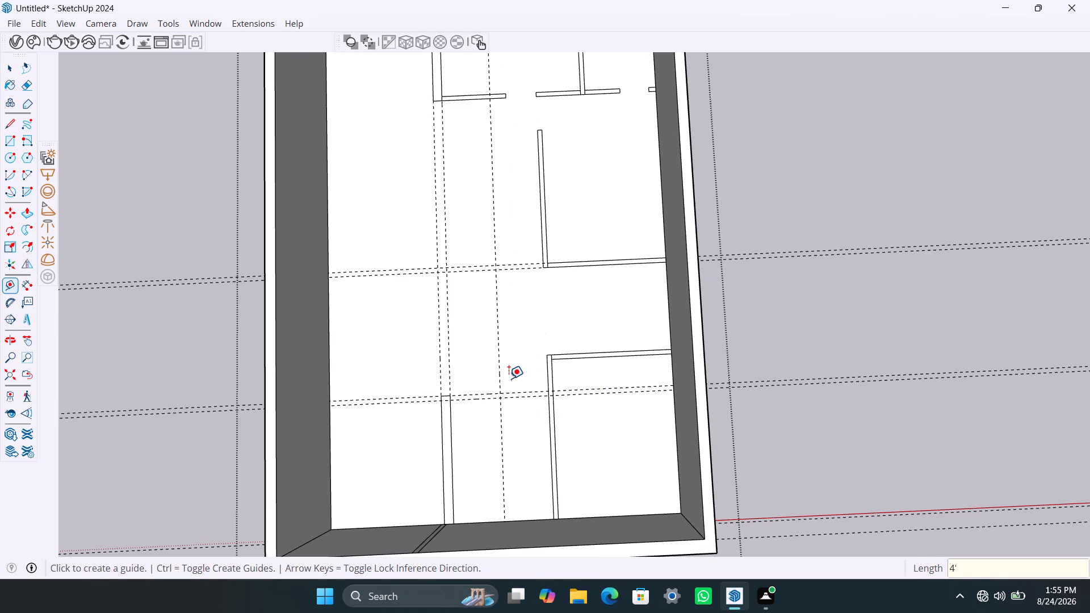
# Draw a 4.5" crosswise partition from the lower 9" partition's end to the 4' lengthwise guide, and delete that guide.
pyautogui.press('space')
pyautogui.press('r')
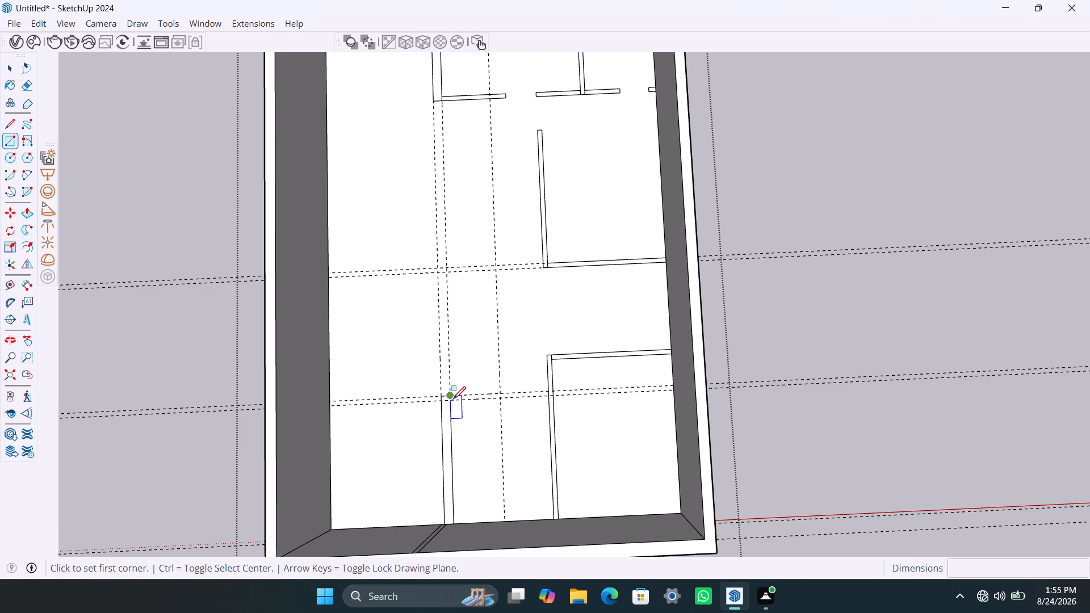
pyautogui.click(453, 396)
pyautogui.click(503, 398)
pyautogui.press('space')
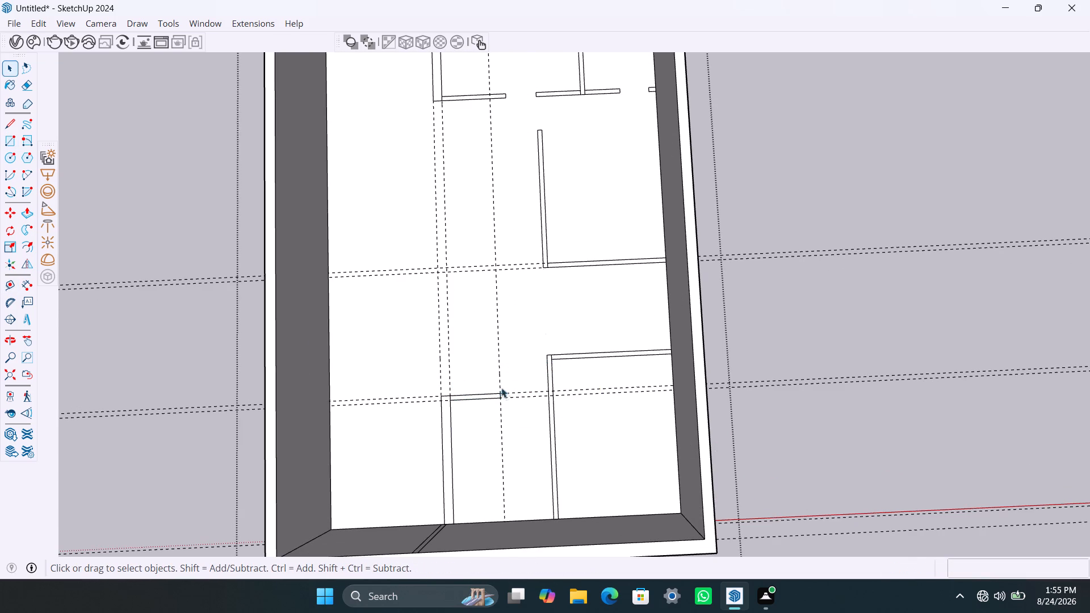
pyautogui.click(500, 366)
pyautogui.press('Delete')
# Extend the upper 9" lengthwise partition by about 5' 11" between the lengthwise guides, starting at its crosswise partition.
pyautogui.scroll(-3, 452, 342)
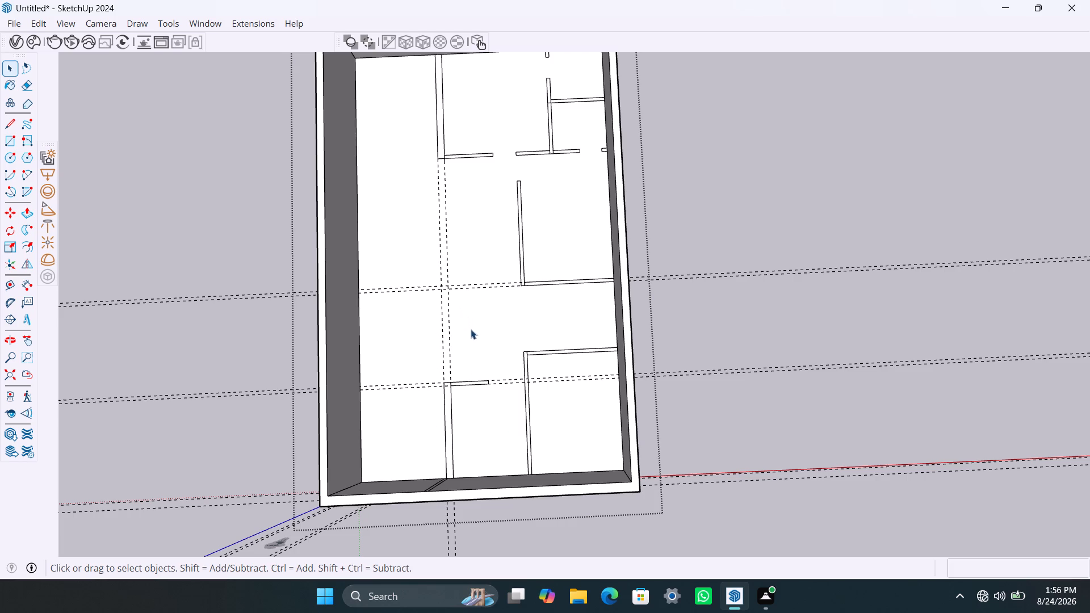
pyautogui.keyDown('shift'); pyautogui.moveTo(471, 329); pyautogui.dragTo(462, 329, button='middle'); pyautogui.keyUp('shift')
pyautogui.press('r')
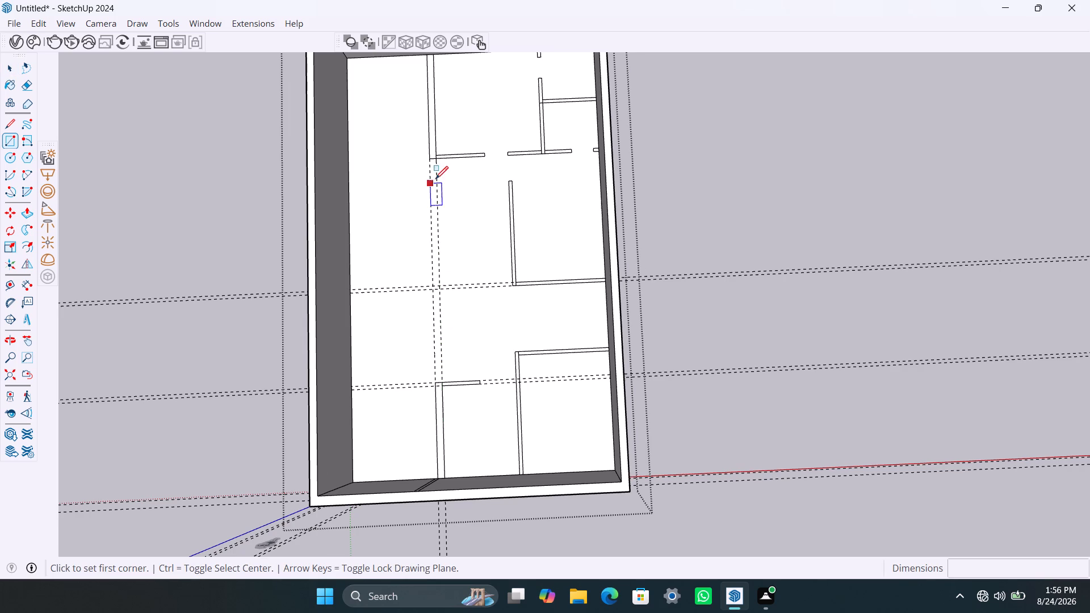
pyautogui.click(437, 159)
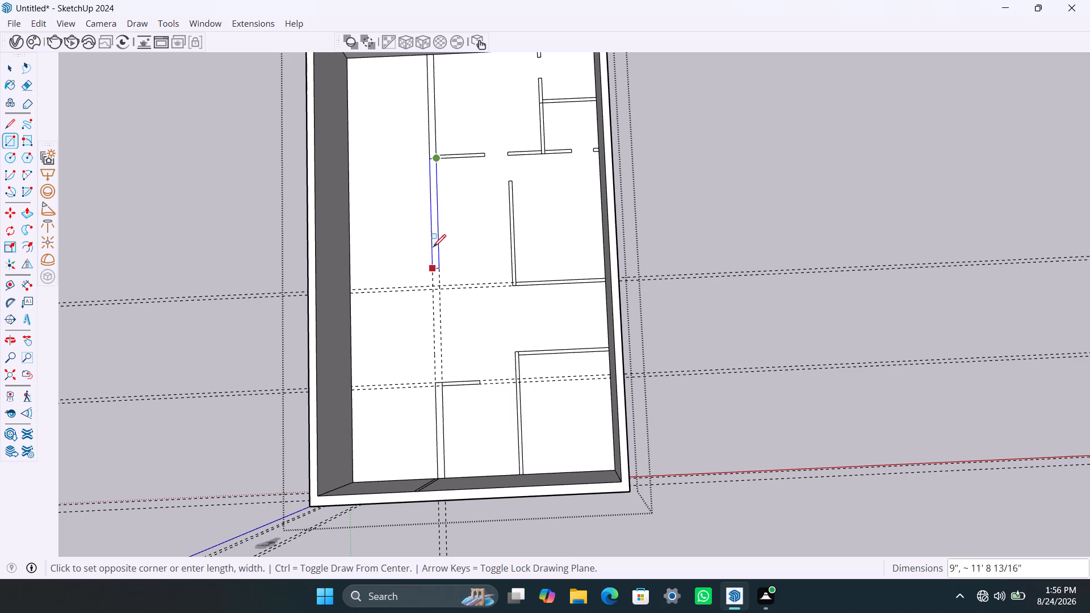
pyautogui.click(433, 209)
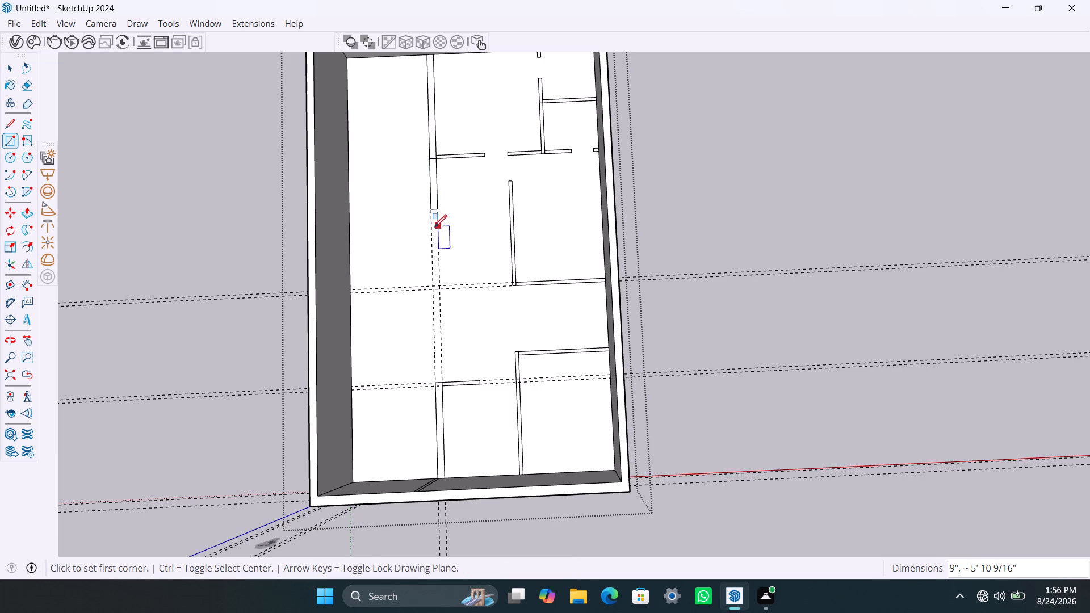
pyautogui.press('space')
# Add a crosswise guide 3' beyond the free end of the extended 9" lengthwise partition.
pyautogui.press('t')
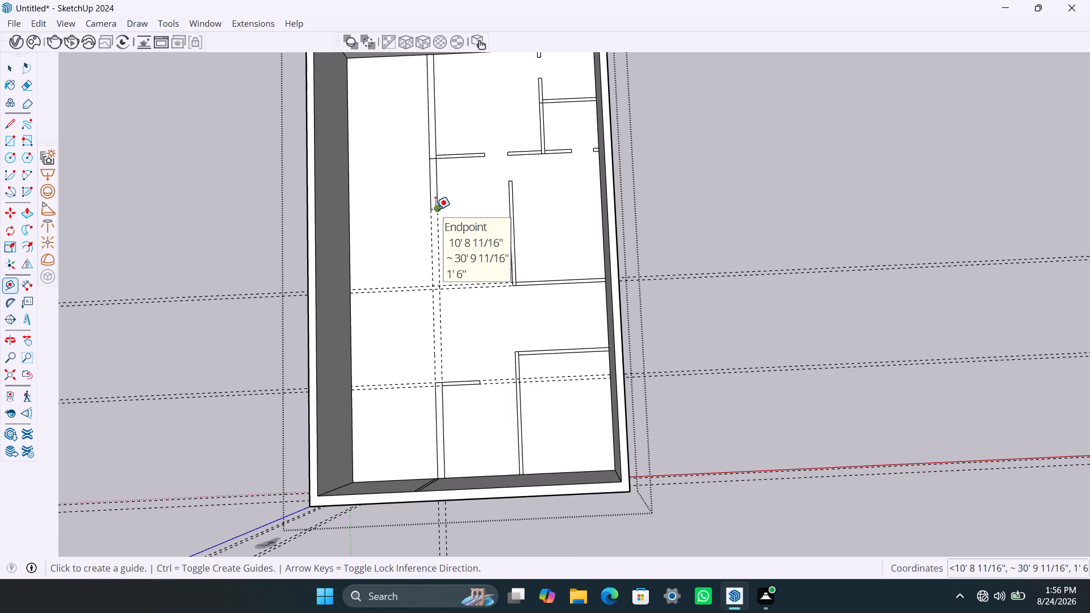
pyautogui.click(432, 209)
pyautogui.press('Escape')
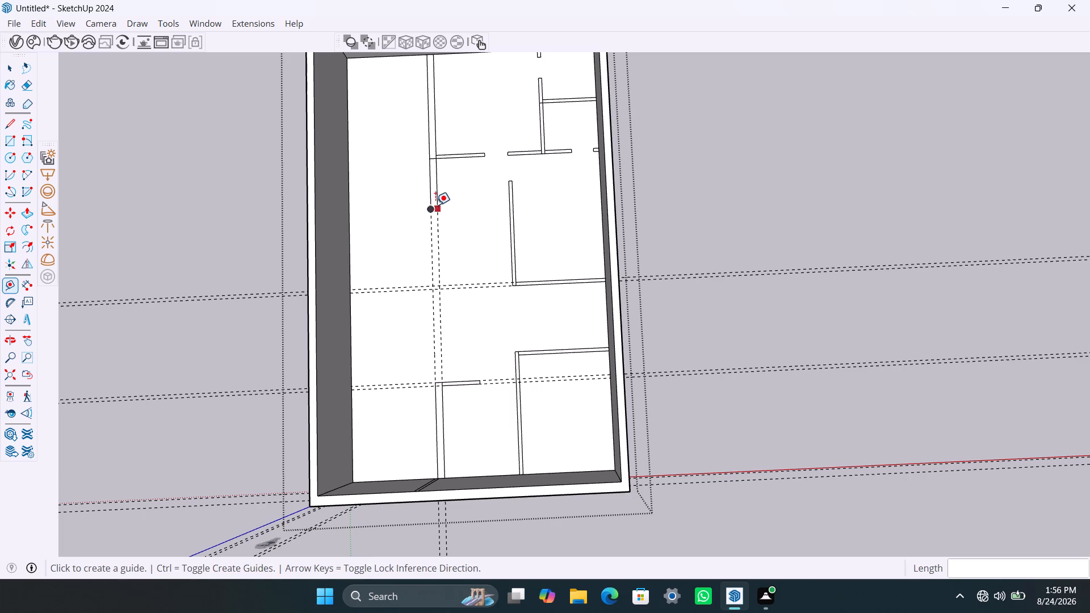
pyautogui.scroll(10, 439, 221)
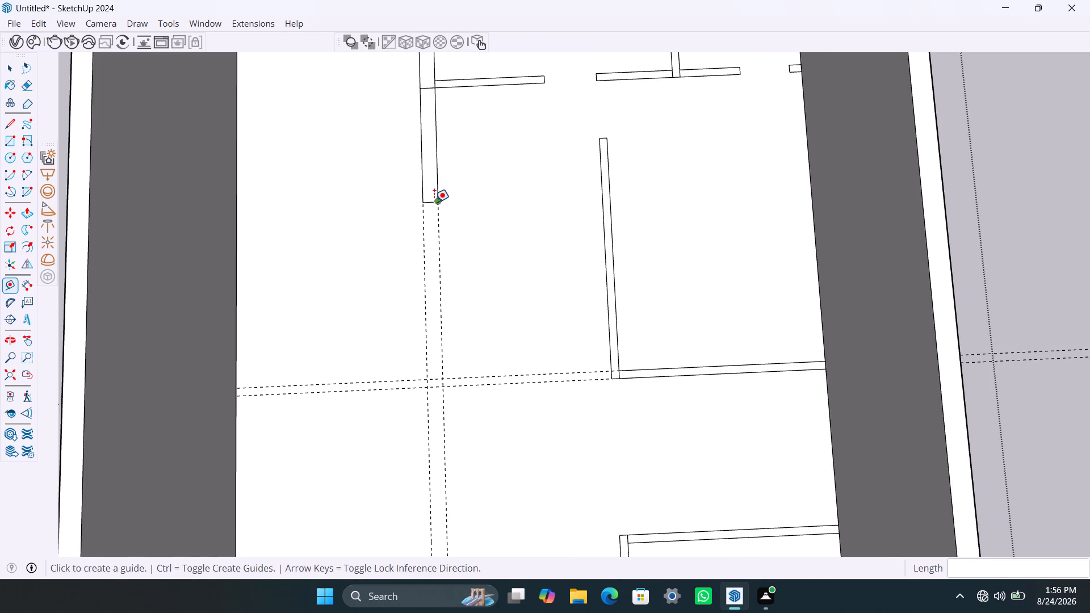
pyautogui.scroll(9, 431, 204)
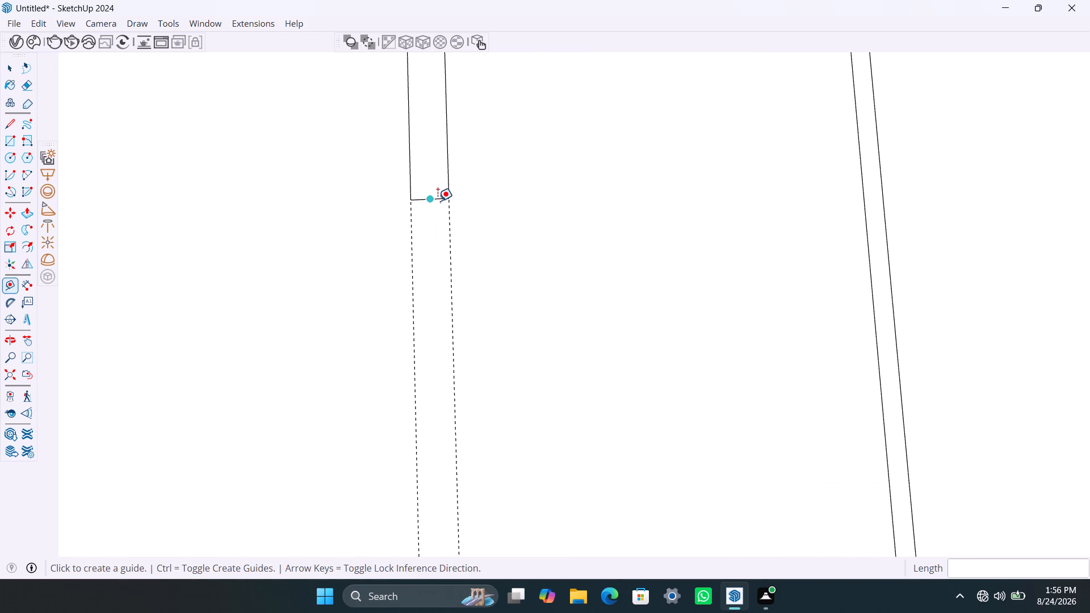
pyautogui.click(438, 201)
pyautogui.press('3')
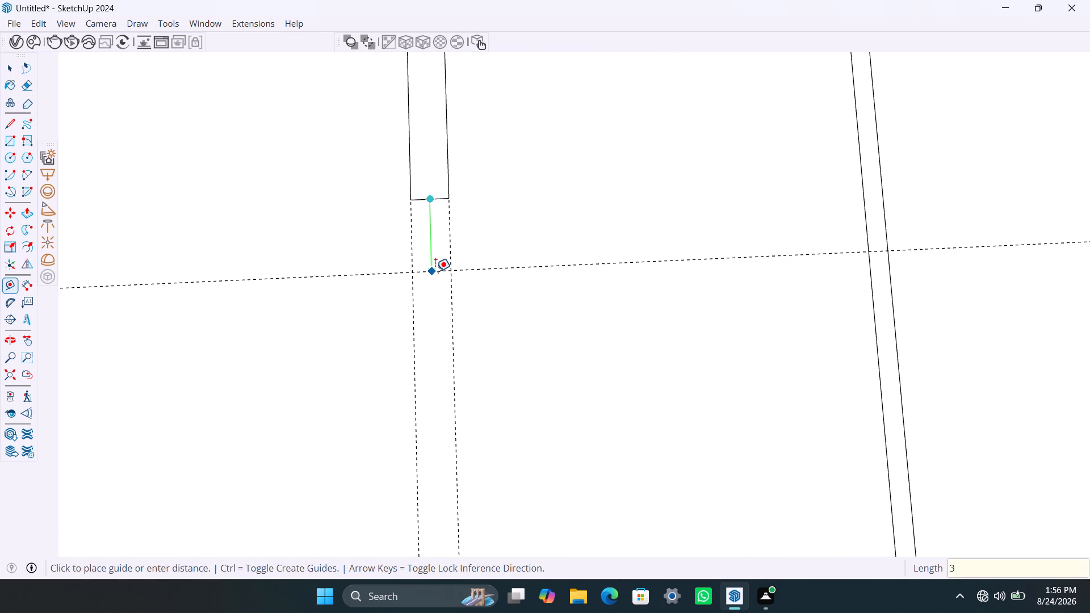
pyautogui.press('BackSpace')
pyautogui.press('5')
pyautogui.press('BackSpace')
pyautogui.write("3'")
pyautogui.press('Return')
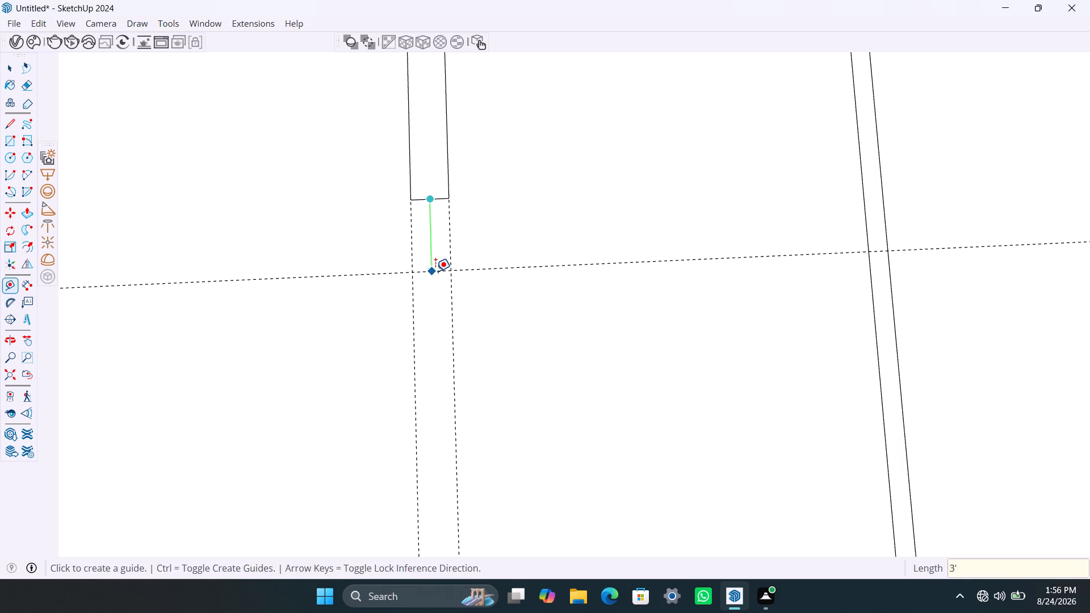
pyautogui.press('space')
# Delete the two older crosswise guides running along the middle room's 4.5" crosswise partition.
pyautogui.scroll(-19, 431, 316)
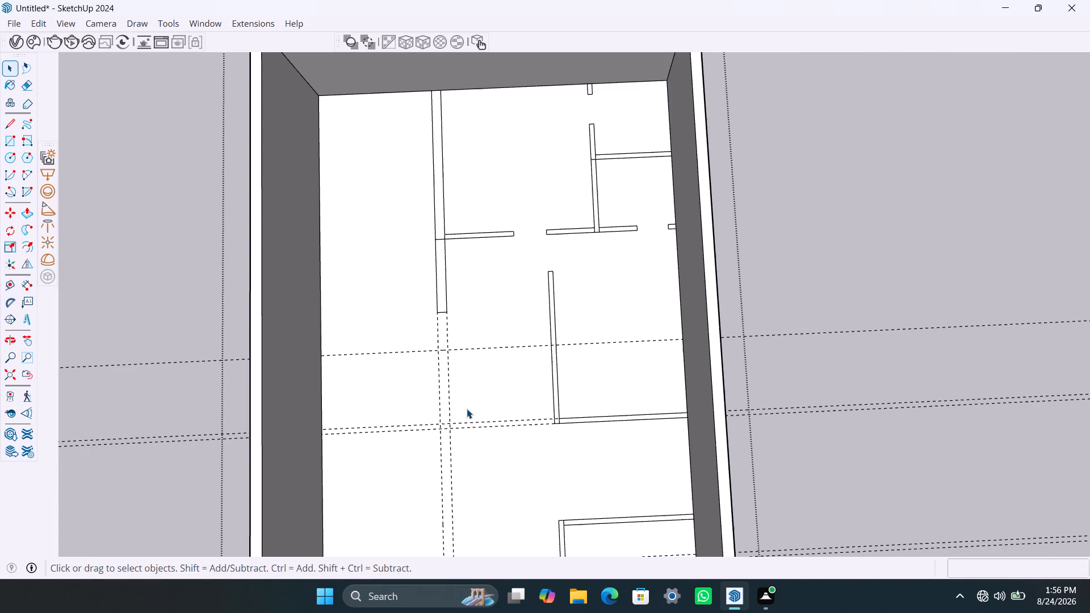
pyautogui.moveTo(467, 409); pyautogui.dragTo(467, 354, button='middle')
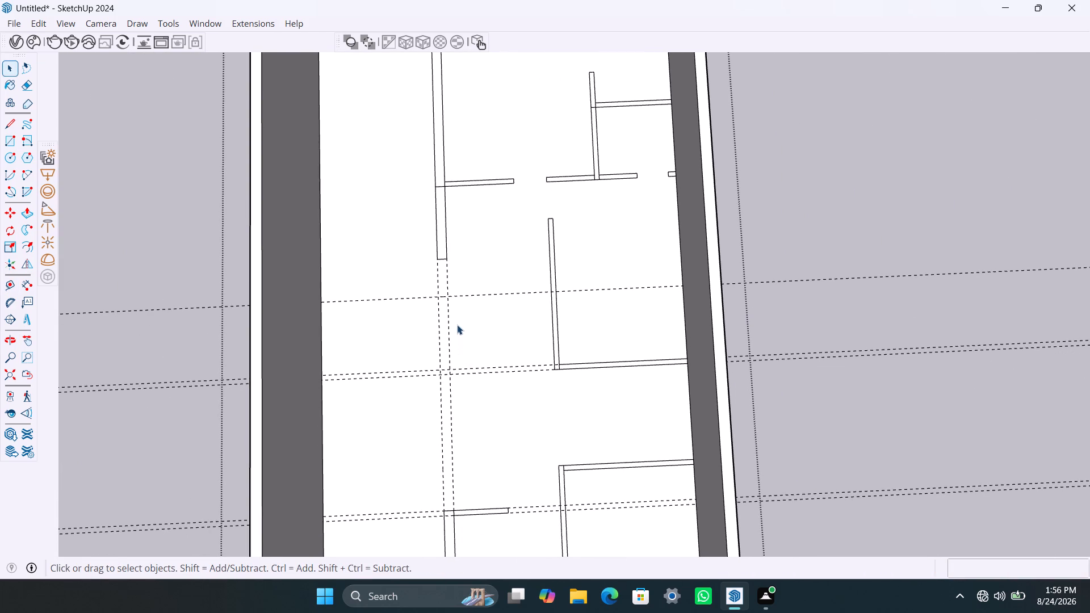
pyautogui.click(471, 372)
pyautogui.doubleClick(471, 372)
pyautogui.click(473, 372)
pyautogui.click(477, 375)
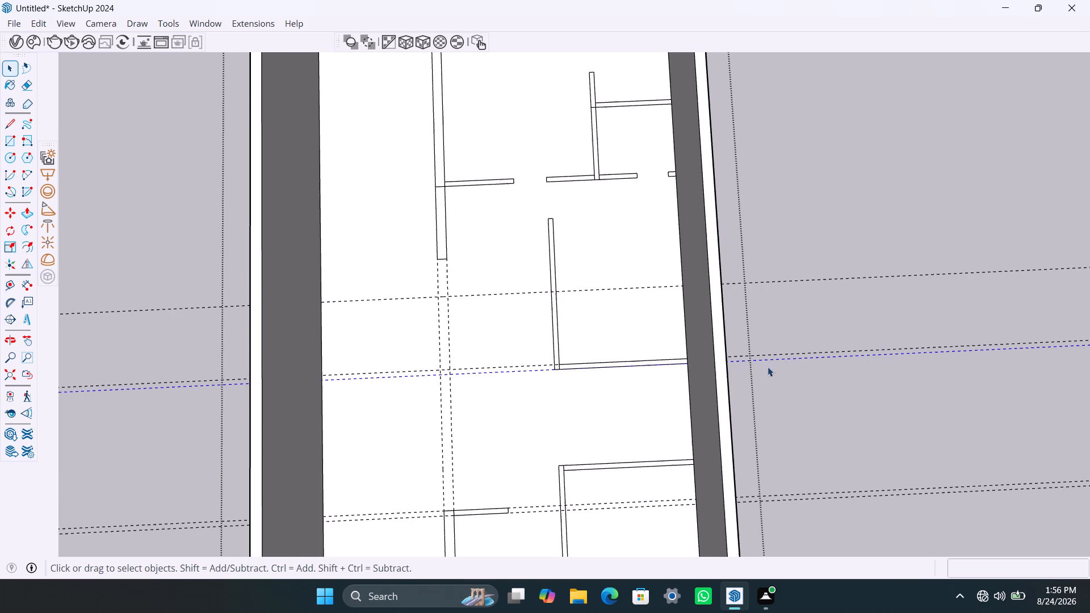
pyautogui.press('Delete')
pyautogui.click(810, 352)
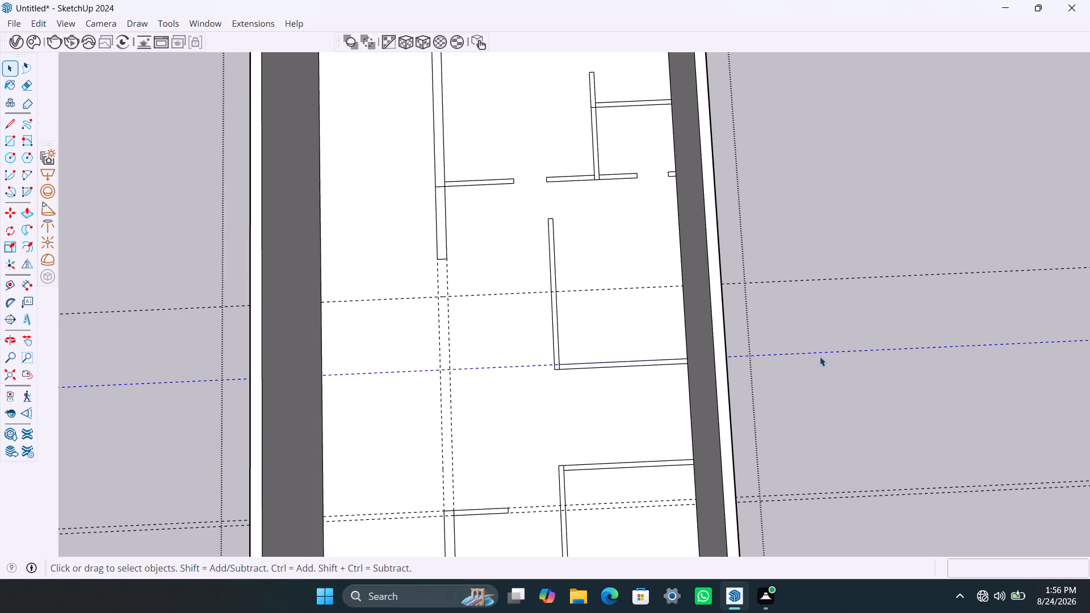
pyautogui.press('Delete')
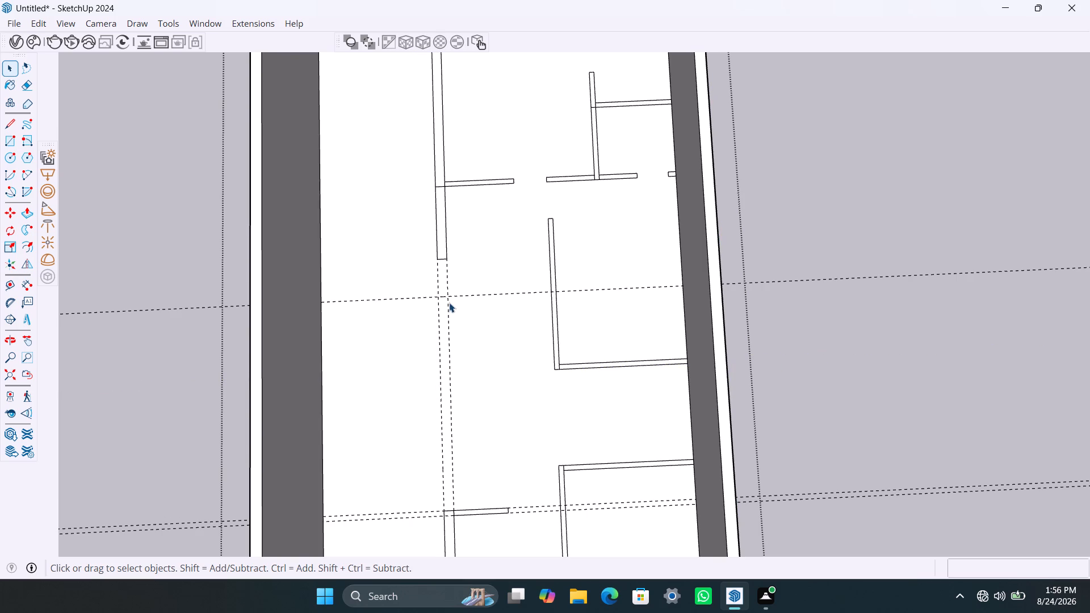
# Add a crosswise guide 6' 2" below the 3' door guide and another one 5' beyond it.
pyautogui.press('t')
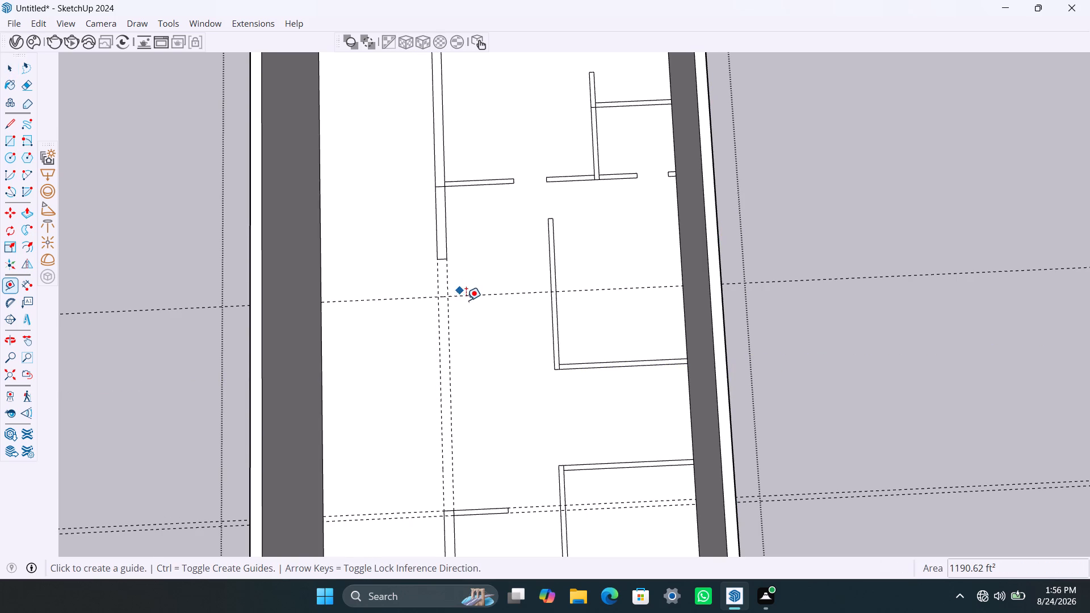
pyautogui.click(469, 299)
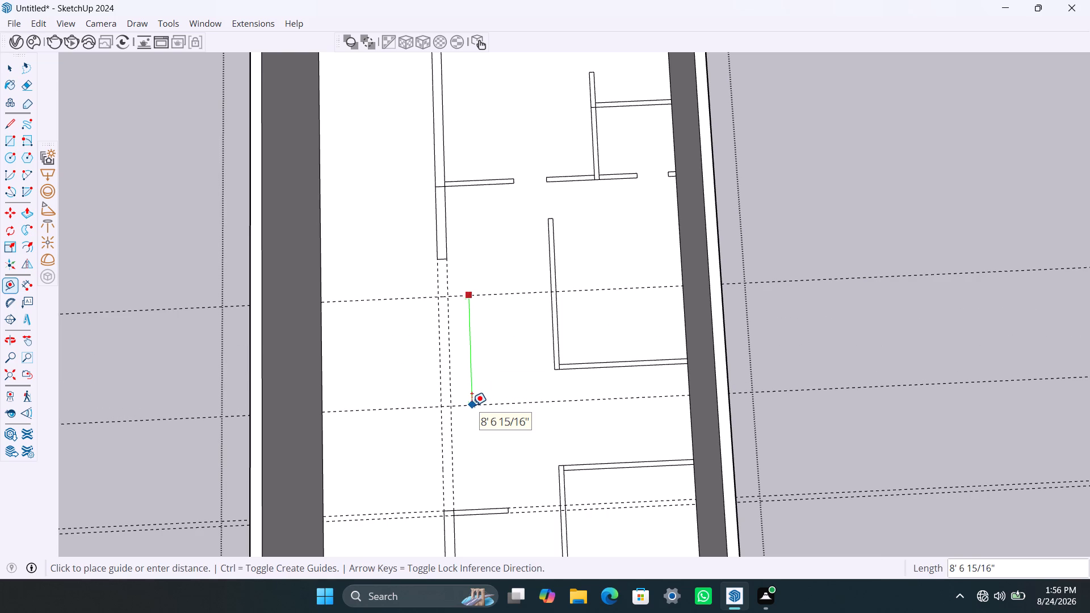
pyautogui.click(472, 375)
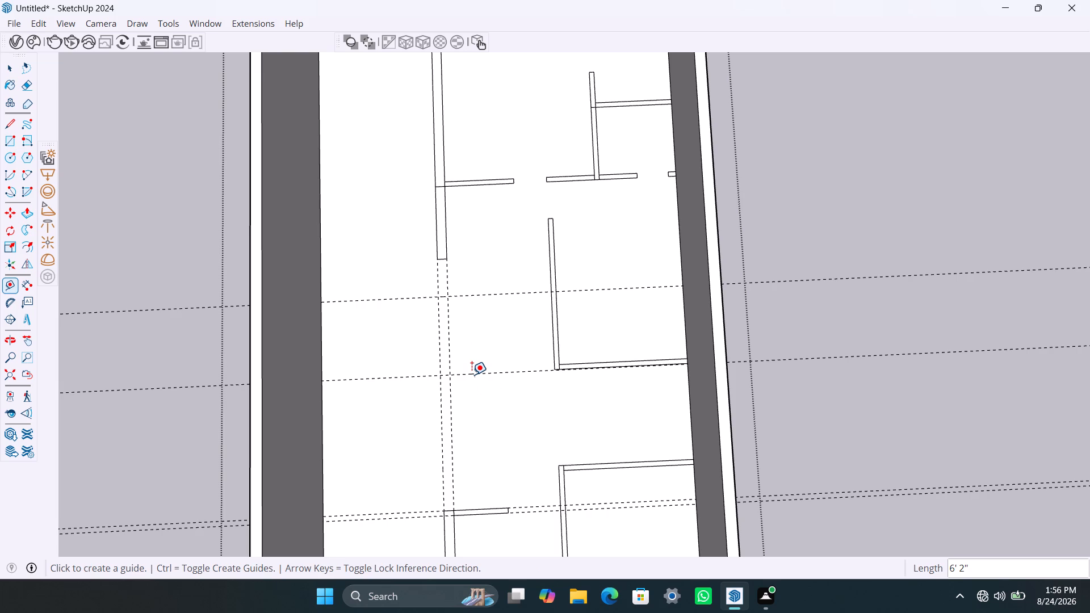
pyautogui.click(472, 375)
pyautogui.write("5'")
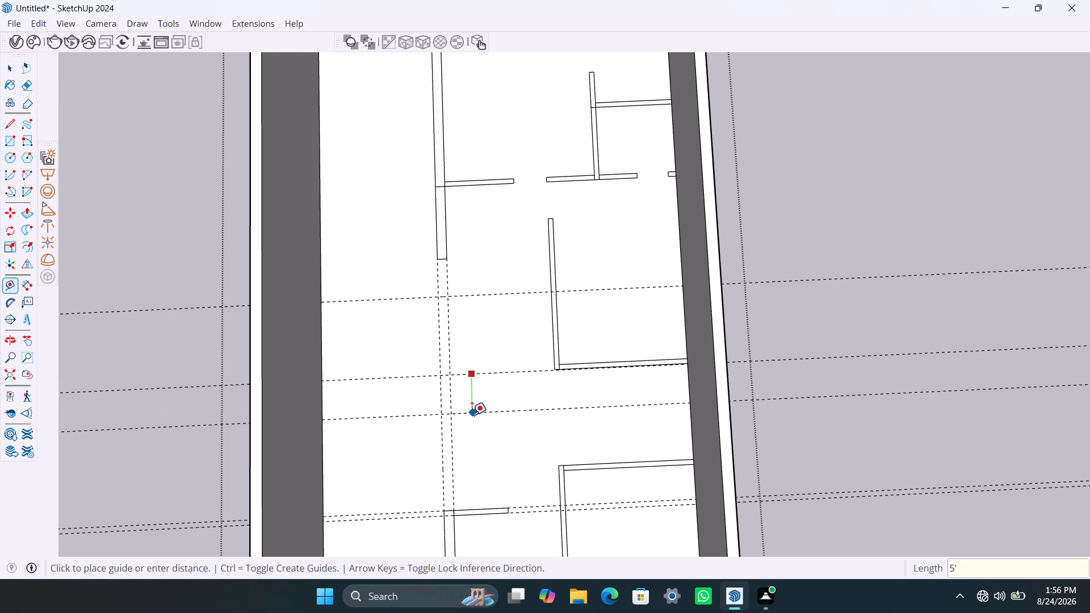
pyautogui.press('Return')
pyautogui.press('space')
# Draw two 9" partition pieces between the lengthwise guides: about 5' 4" up from the lower partition, and 6' 2" between the upper crosswise guides.
pyautogui.press('r')
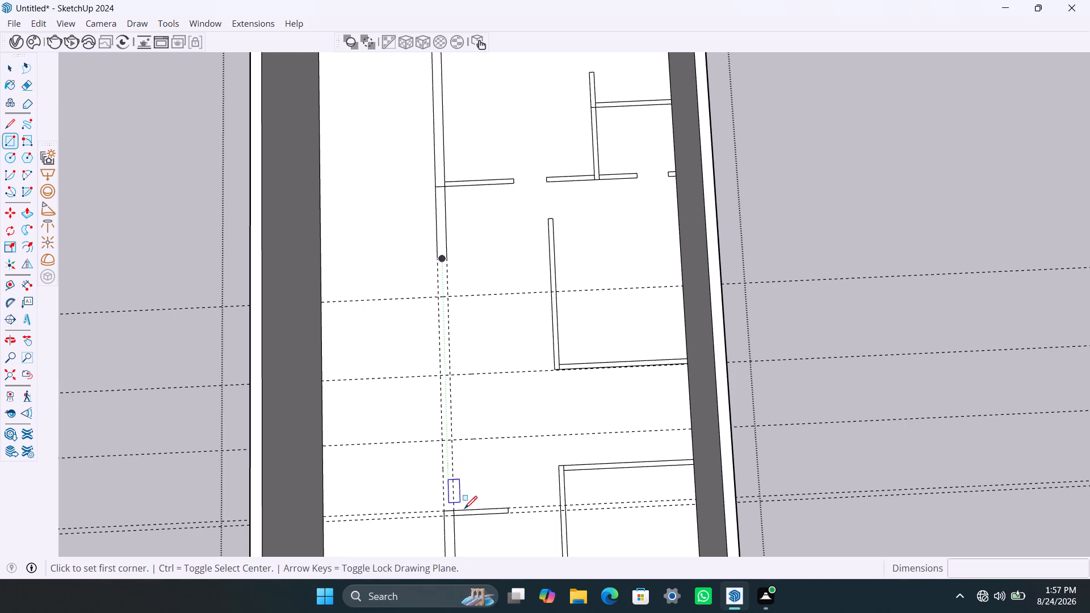
pyautogui.click(456, 509)
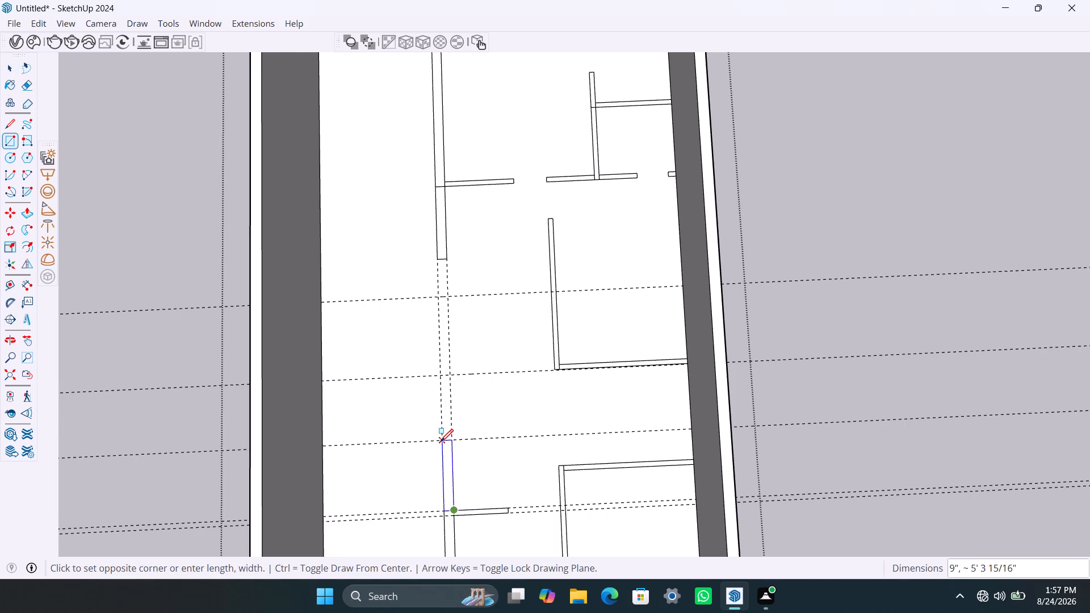
pyautogui.click(441, 442)
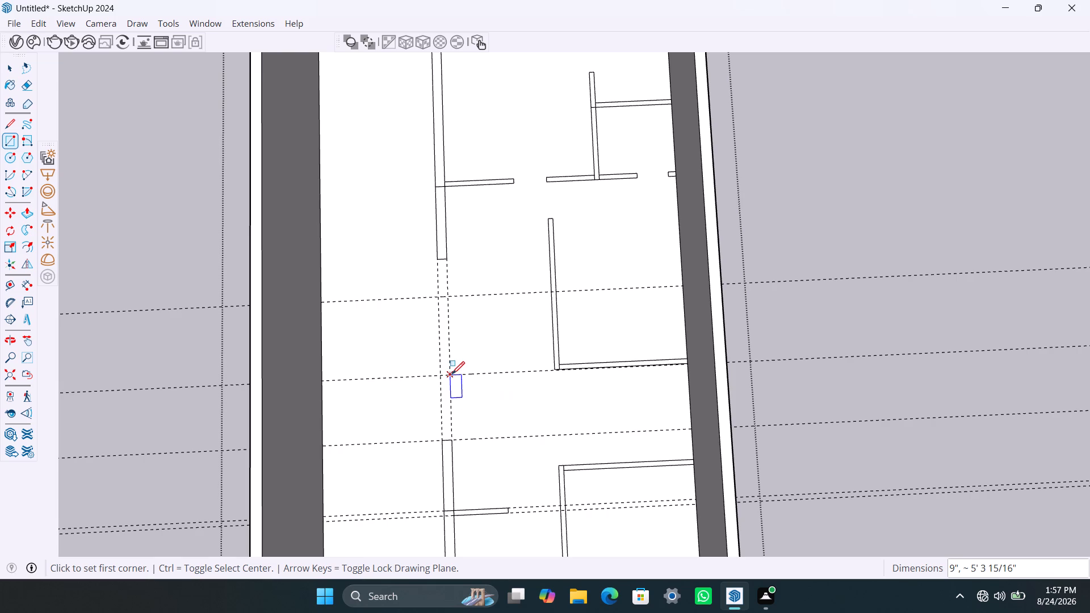
pyautogui.click(452, 374)
pyautogui.click(437, 299)
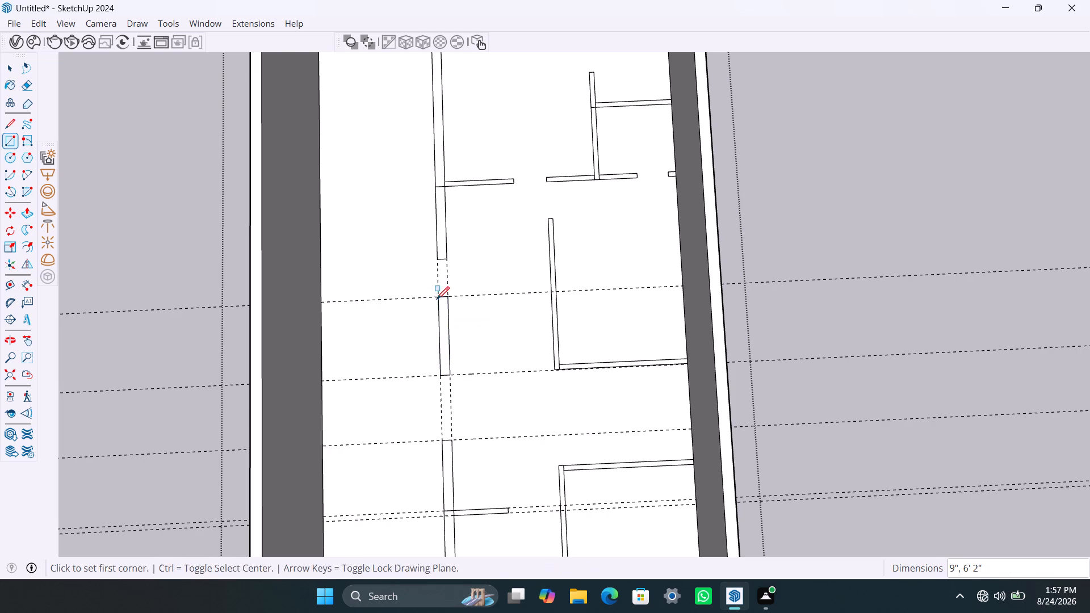
pyautogui.press('space')
pyautogui.scroll(-9, 438, 316)
pyautogui.moveTo(423, 318); pyautogui.dragTo(403, 306, button='middle')
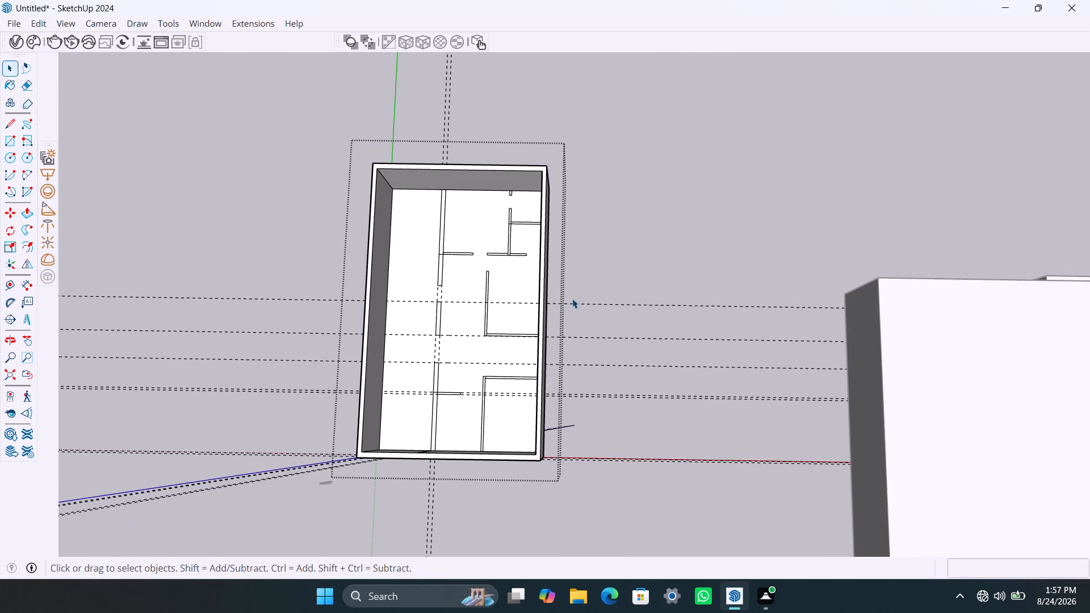
# Delete the five crosswise guides running through the middle and lower rooms of the floor plan.
pyautogui.click(593, 303)
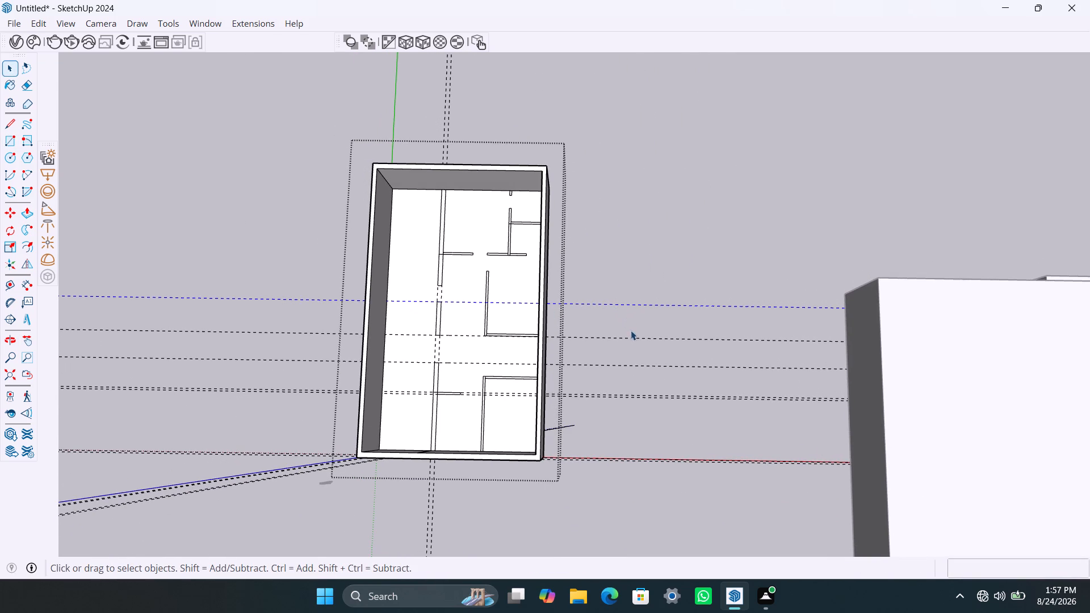
pyautogui.press('Delete')
pyautogui.click(632, 339)
pyautogui.press('Delete')
pyautogui.click(654, 368)
pyautogui.press('Delete')
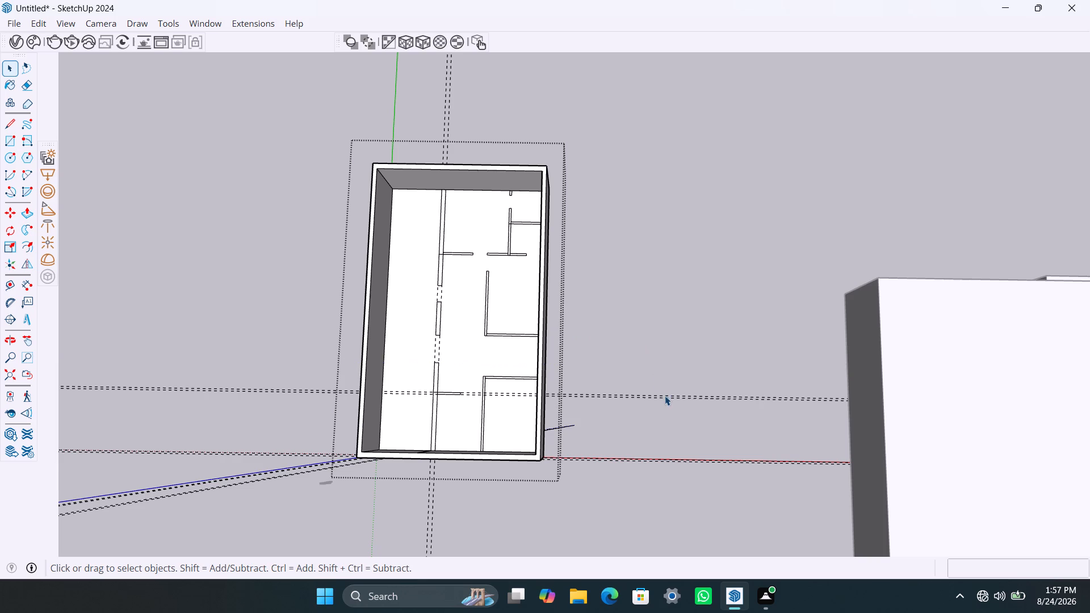
pyautogui.scroll(6, 661, 393)
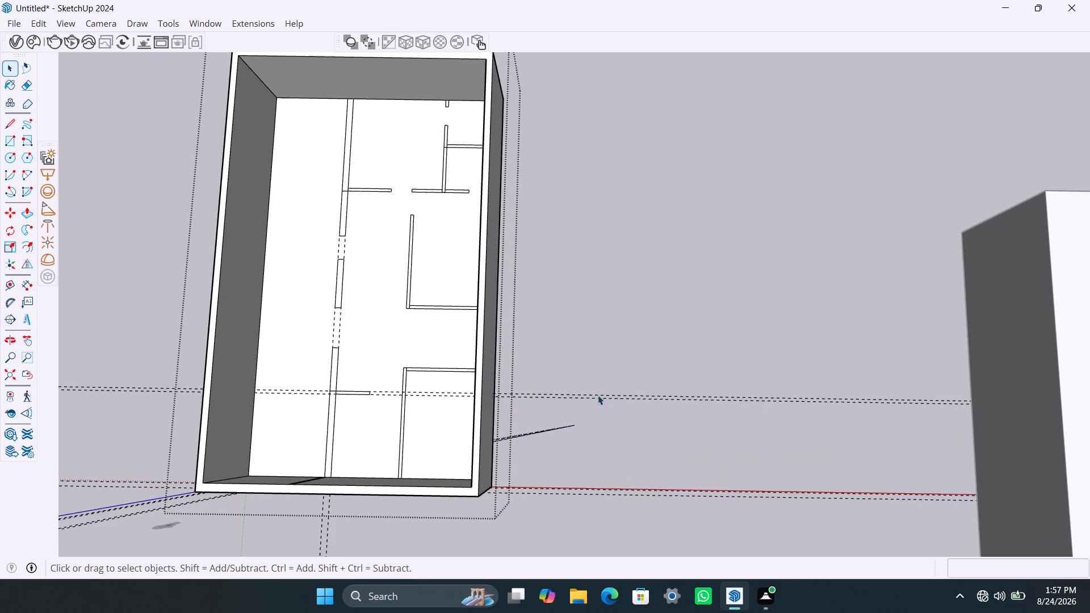
pyautogui.click(597, 394)
pyautogui.press('Delete')
pyautogui.click(600, 398)
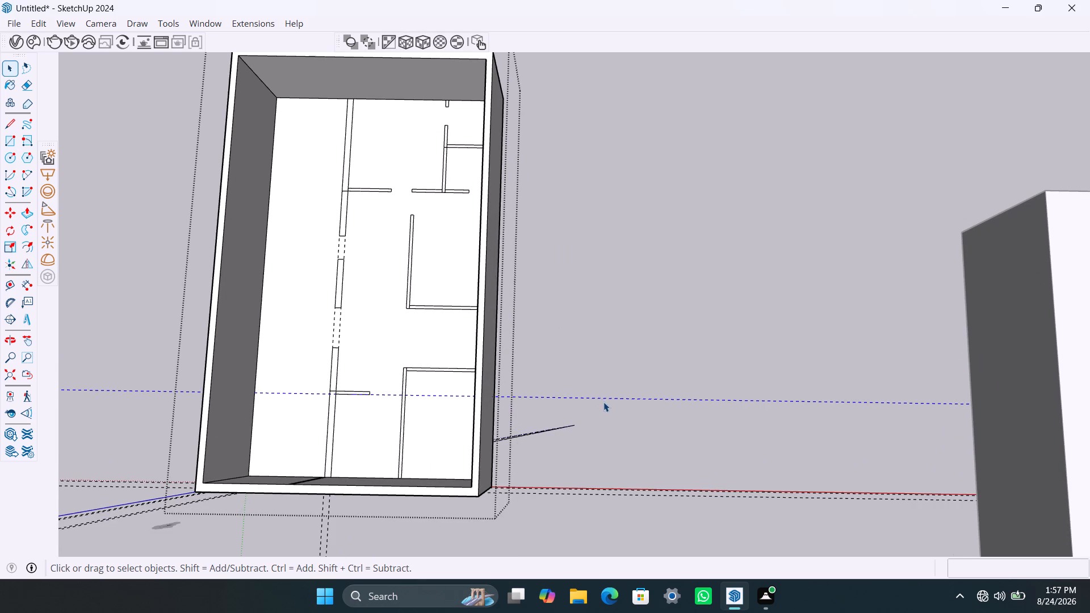
pyautogui.press('Delete')
# Delete the two lengthwise guides running along both faces of the 9" lengthwise partition.
pyautogui.scroll(-4, 346, 322)
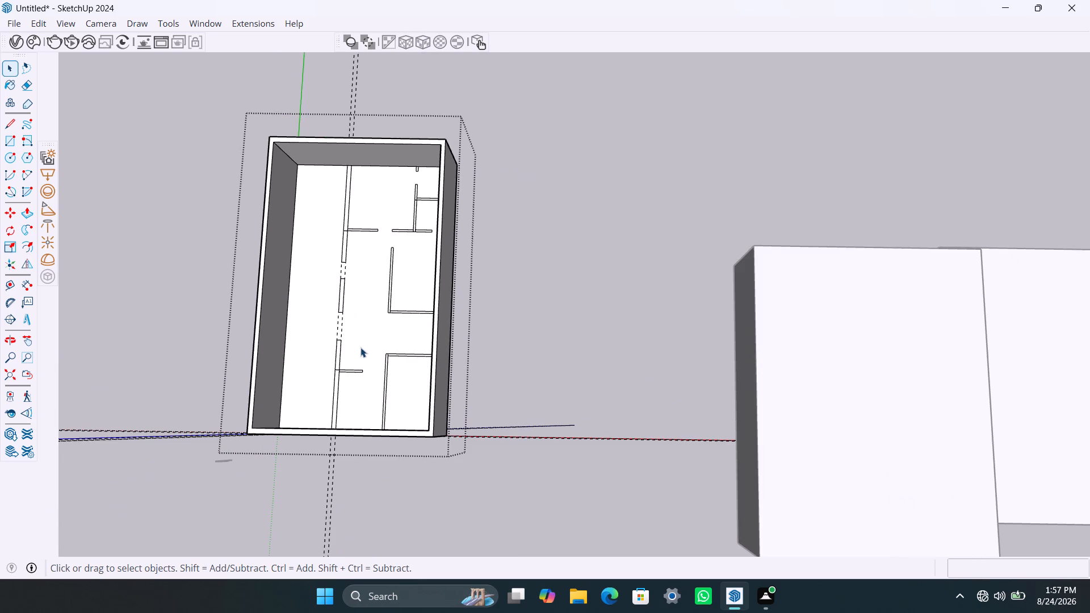
pyautogui.keyDown('shift'); pyautogui.moveTo(360, 347); pyautogui.dragTo(401, 344, button='middle'); pyautogui.keyUp('shift')
pyautogui.moveTo(414, 297); pyautogui.dragTo(451, 191, button='middle')
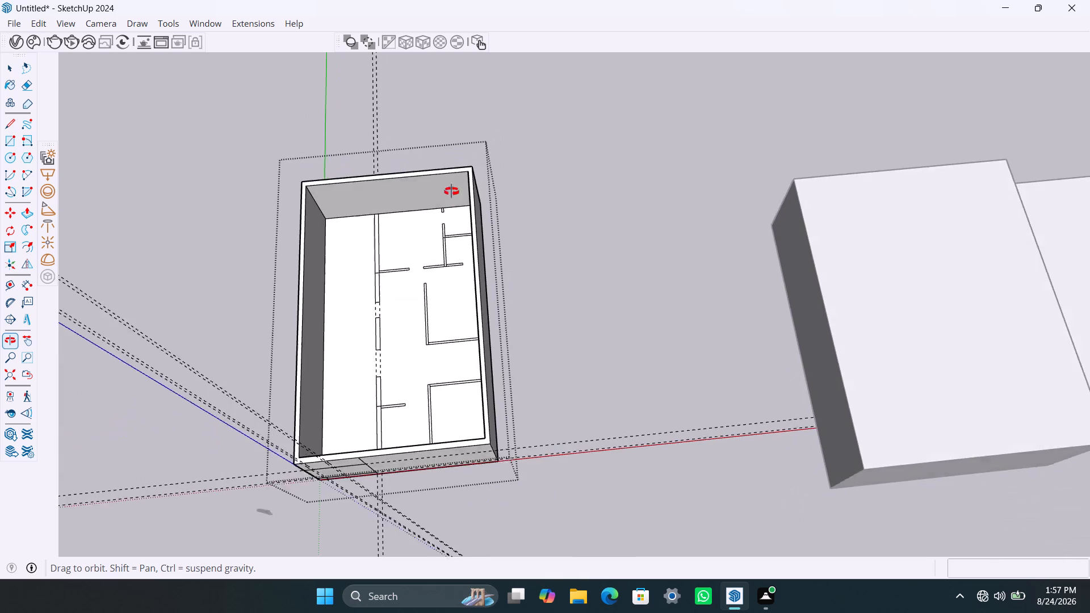
pyautogui.moveTo(451, 191); pyautogui.dragTo(440, 39, button='middle')
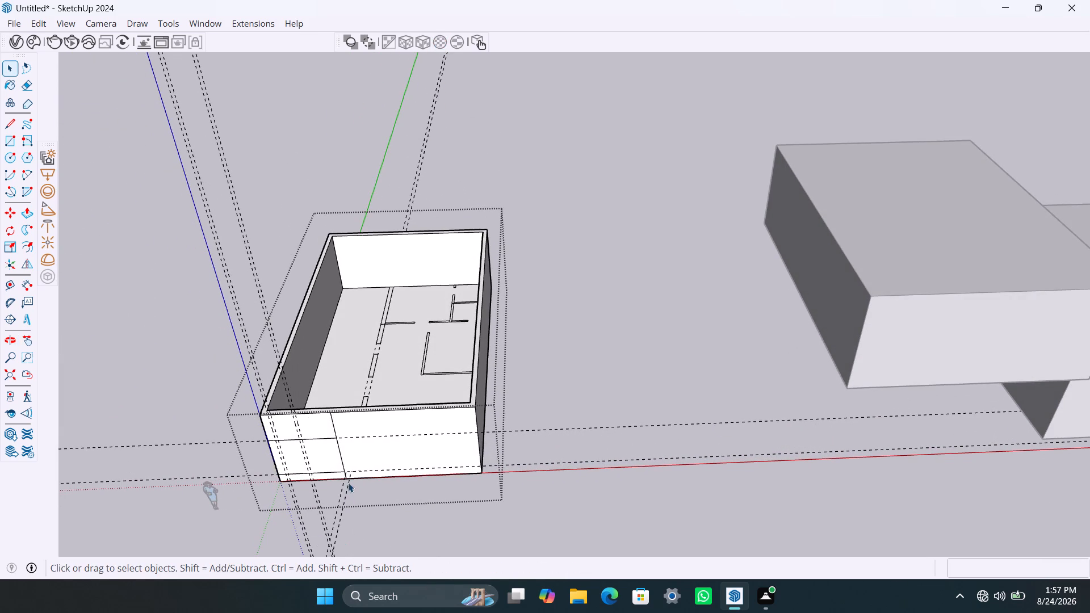
pyautogui.click(348, 481)
pyautogui.press('Delete')
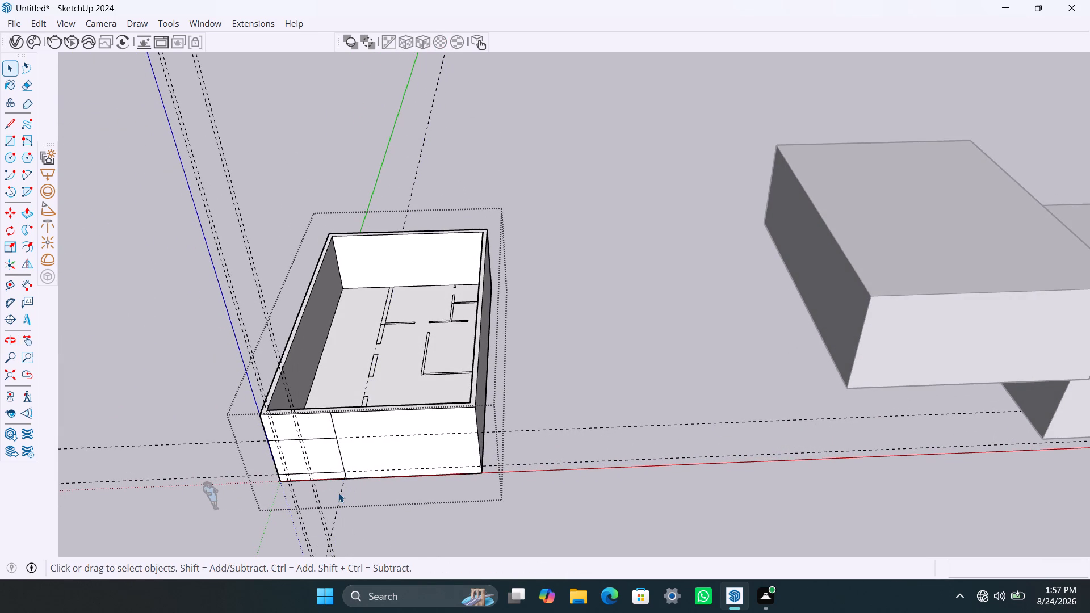
pyautogui.click(339, 494)
pyautogui.press('Delete')
# Push/Pull the 9" lengthwise partition section touching the far outer wall up 12'.
pyautogui.scroll(-4, 383, 437)
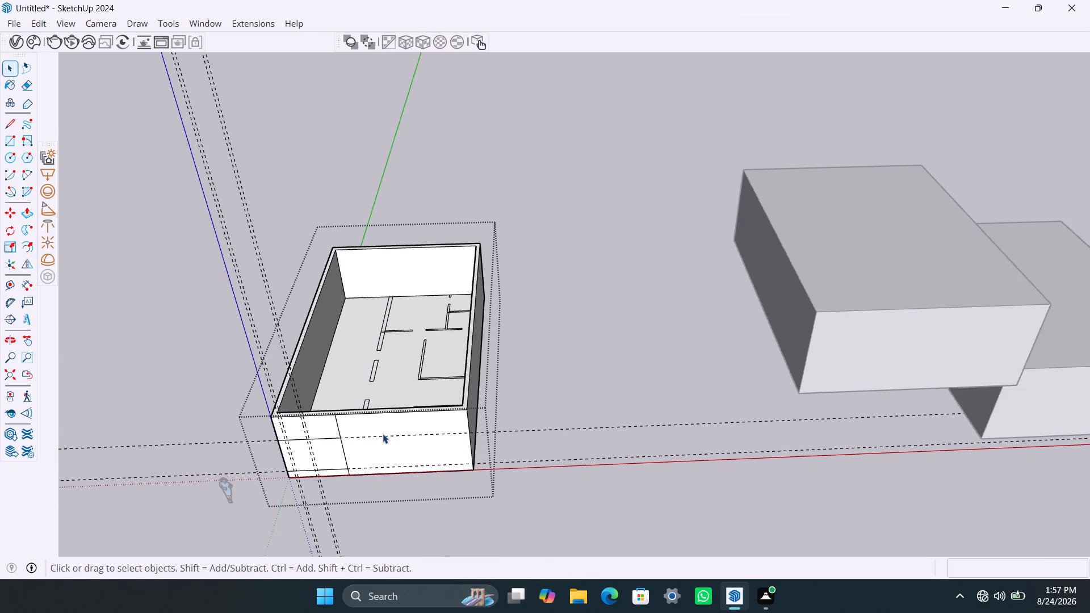
pyautogui.moveTo(385, 363); pyautogui.dragTo(393, 523, button='middle')
pyautogui.scroll(2, 444, 354)
pyautogui.moveTo(442, 349); pyautogui.dragTo(442, 385, button='middle')
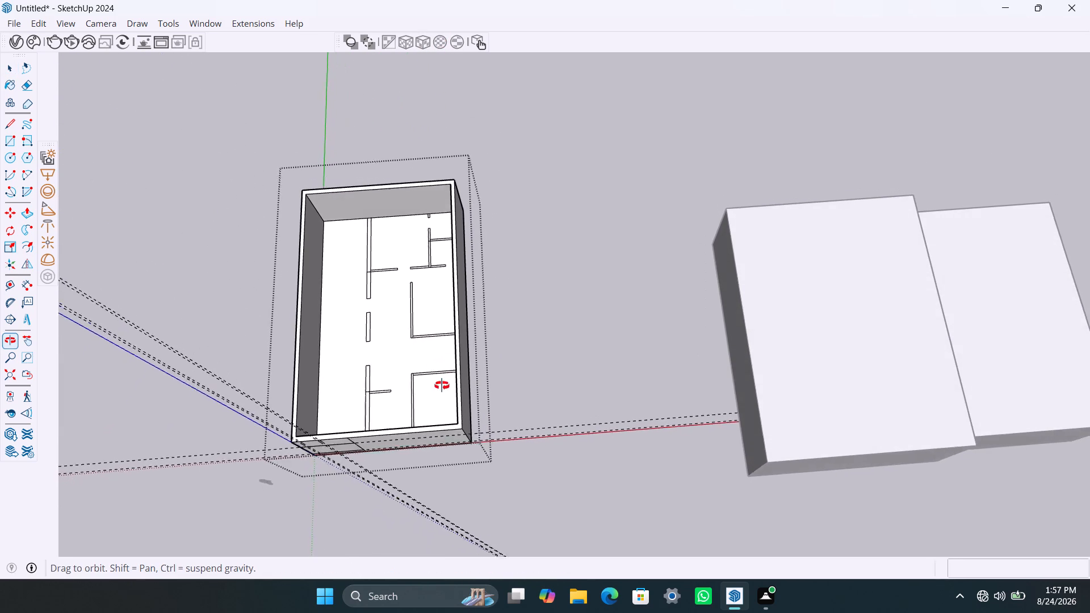
pyautogui.moveTo(442, 385); pyautogui.dragTo(473, 395, button='middle')
pyautogui.scroll(9, 413, 401)
pyautogui.keyDown('shift'); pyautogui.moveTo(431, 422); pyautogui.dragTo(439, 423, button='middle'); pyautogui.keyUp('shift')
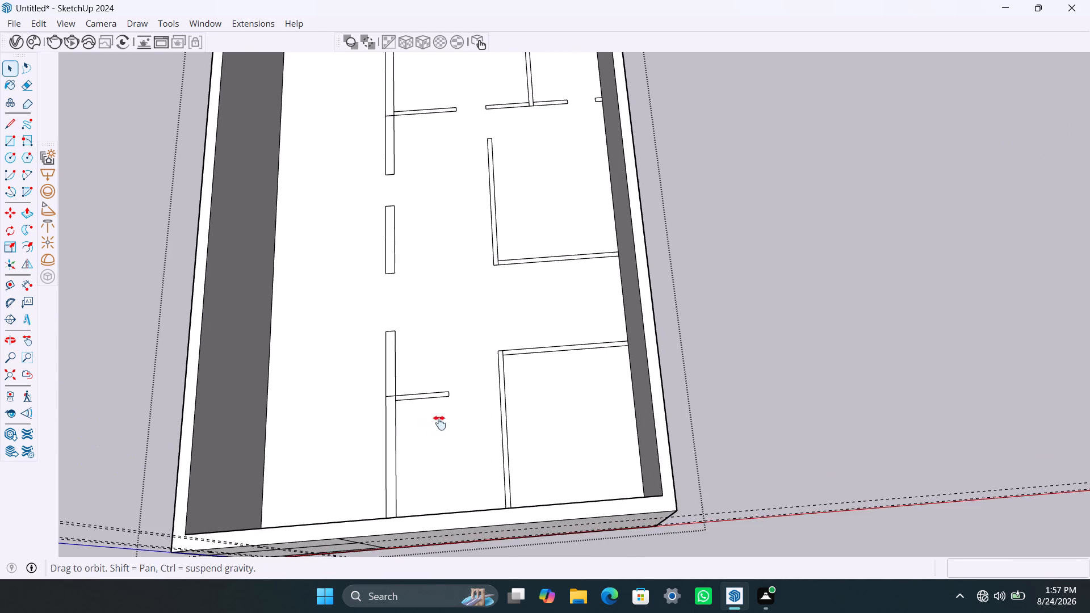
pyautogui.keyDown('shift'); pyautogui.moveTo(439, 423); pyautogui.dragTo(500, 398, button='middle'); pyautogui.keyUp('shift')
pyautogui.scroll(-4, 498, 380)
pyautogui.moveTo(501, 358); pyautogui.dragTo(478, 421, button='middle')
pyautogui.scroll(-3, 501, 359)
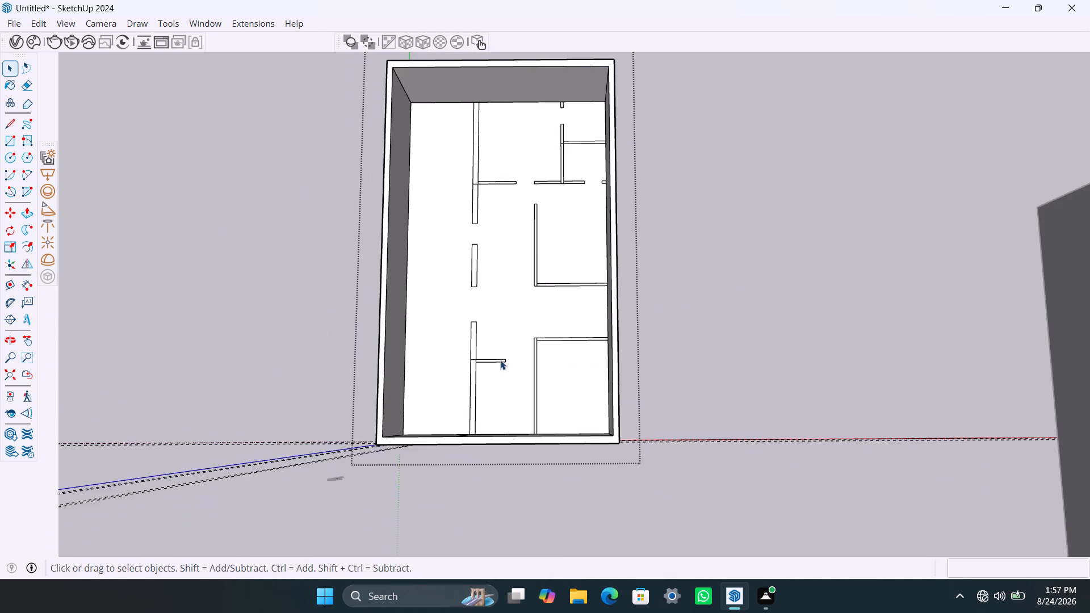
pyautogui.keyDown('shift'); pyautogui.moveTo(497, 361); pyautogui.dragTo(514, 385, button='middle'); pyautogui.keyUp('shift')
pyautogui.click(496, 178)
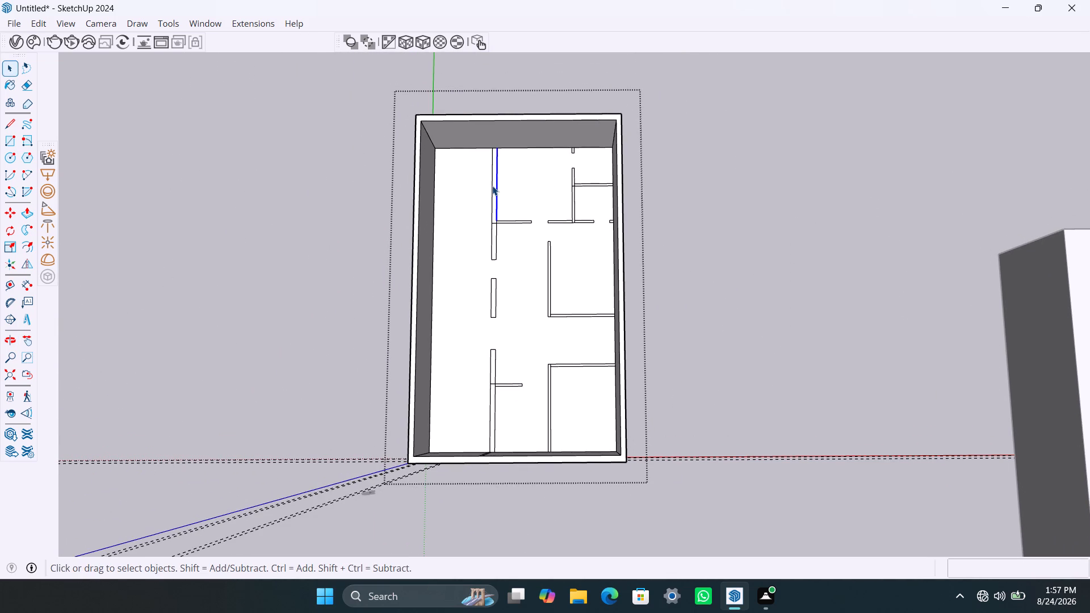
pyautogui.click(494, 182)
pyautogui.click(494, 184)
pyautogui.scroll(5, 494, 184)
pyautogui.click(493, 177)
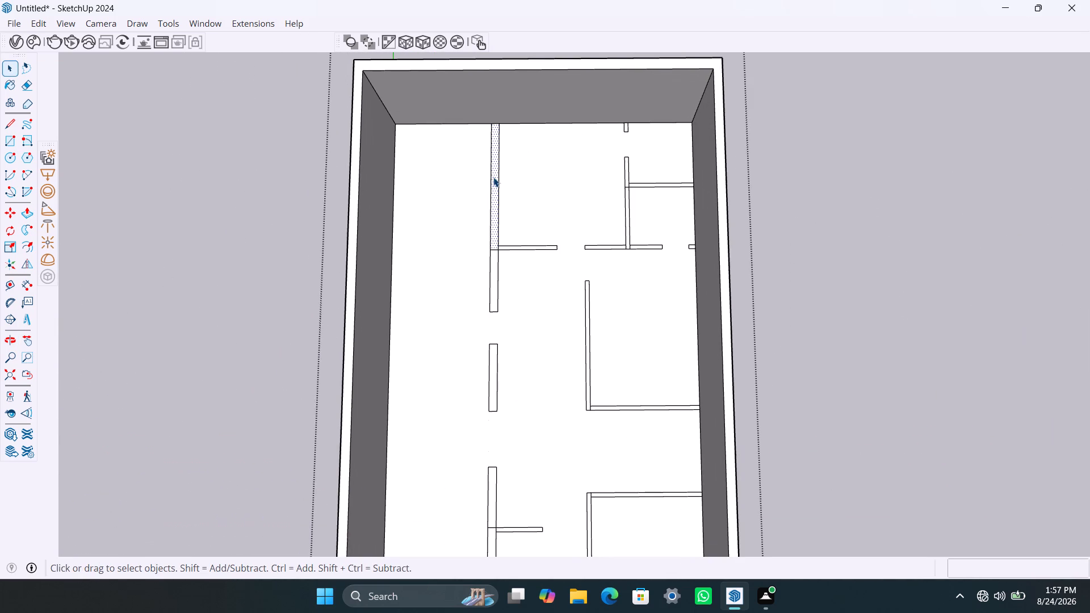
pyautogui.press('p')
pyautogui.click(493, 177)
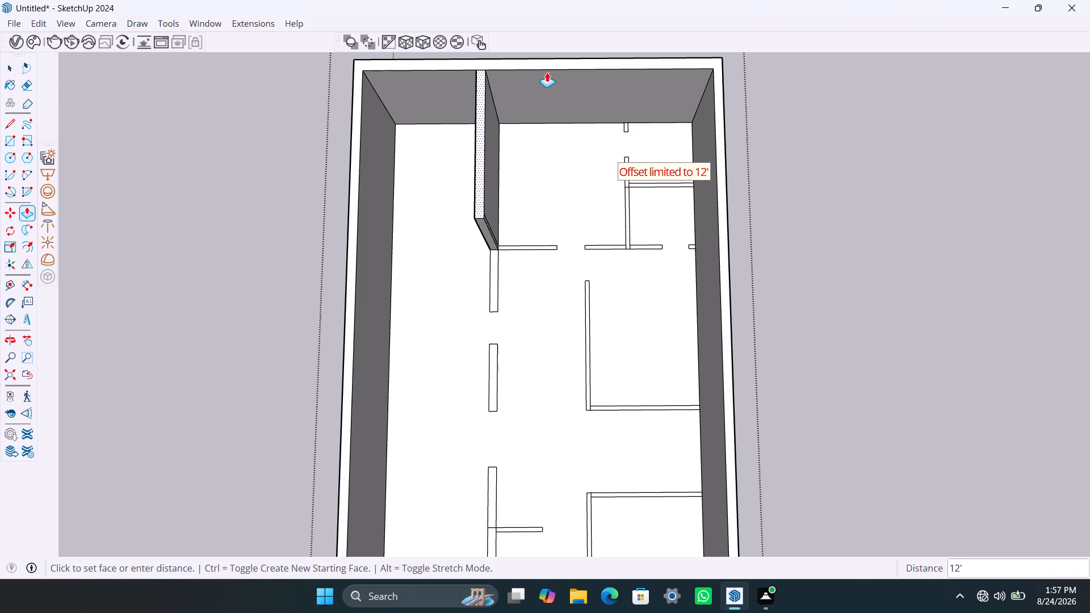
pyautogui.click(548, 72)
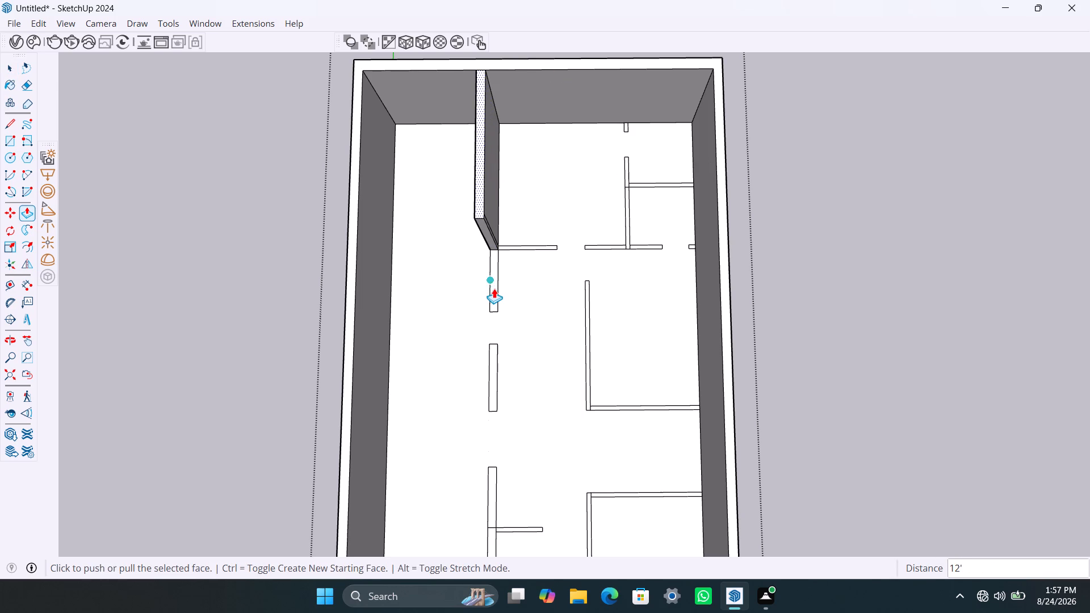
# Push/Pull the adjoining 9" partition section, below the crosswise partition junction, up 12' to match the raised section.
pyautogui.press('space')
pyautogui.click(494, 296)
pyautogui.press('p')
pyautogui.click(492, 300)
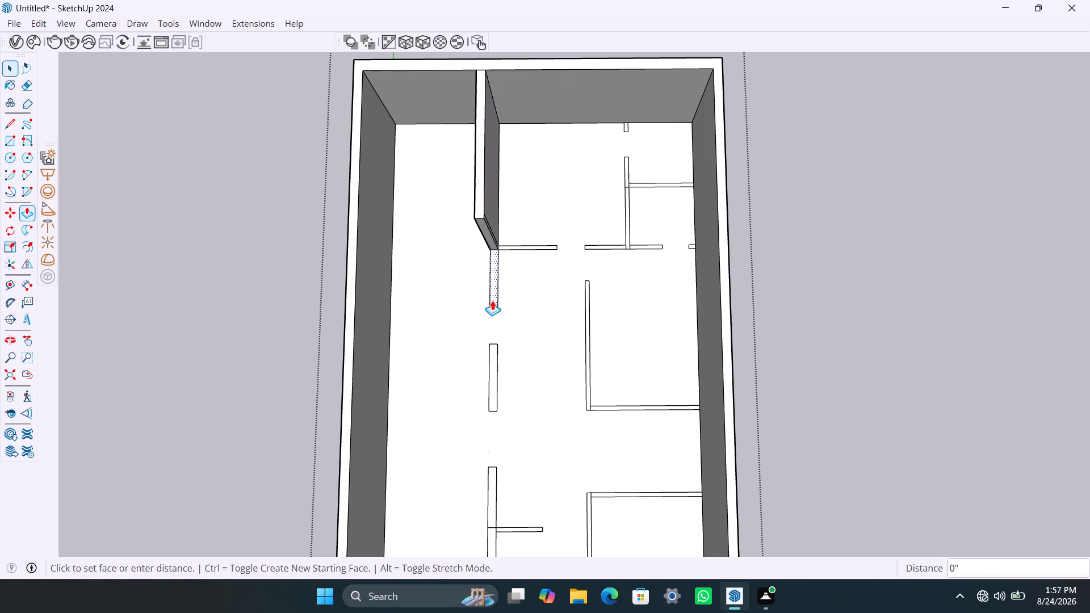
pyautogui.click(483, 211)
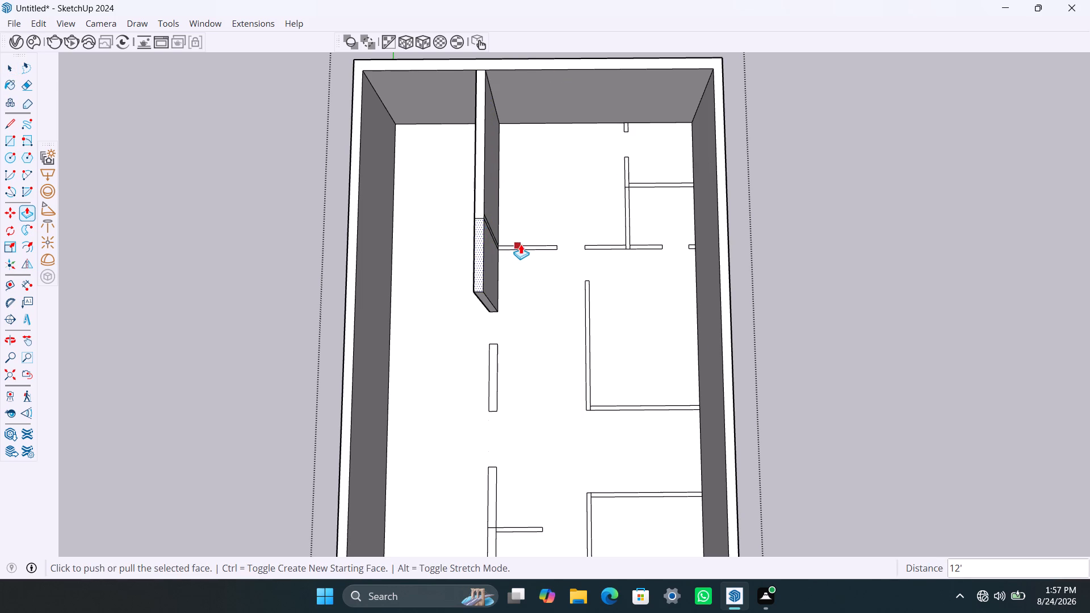
# Raise the three pieces of the far room's 4.5" crosswise partition by 12', on both sides of the door opening.
pyautogui.scroll(8, 521, 244)
pyautogui.press('space')
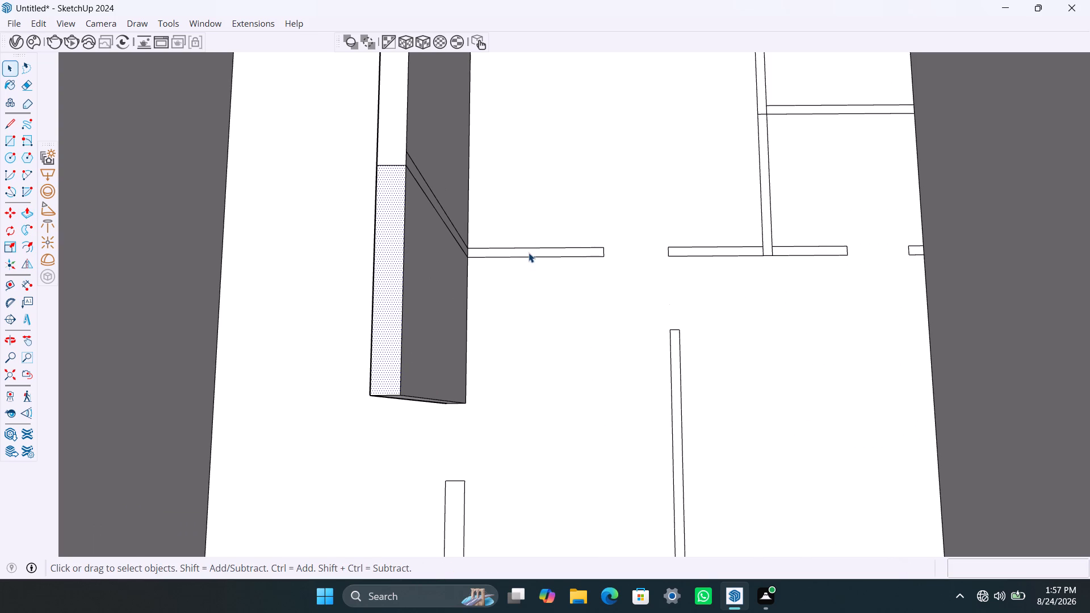
pyautogui.click(529, 253)
pyautogui.press('p')
pyautogui.doubleClick(529, 255)
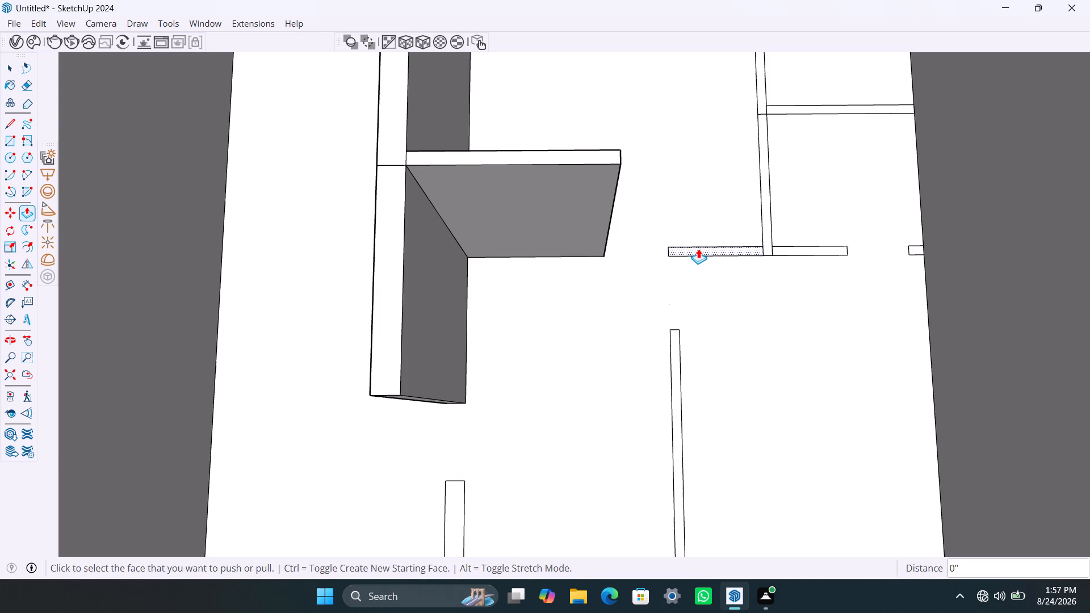
pyautogui.doubleClick(698, 249)
pyautogui.doubleClick(798, 253)
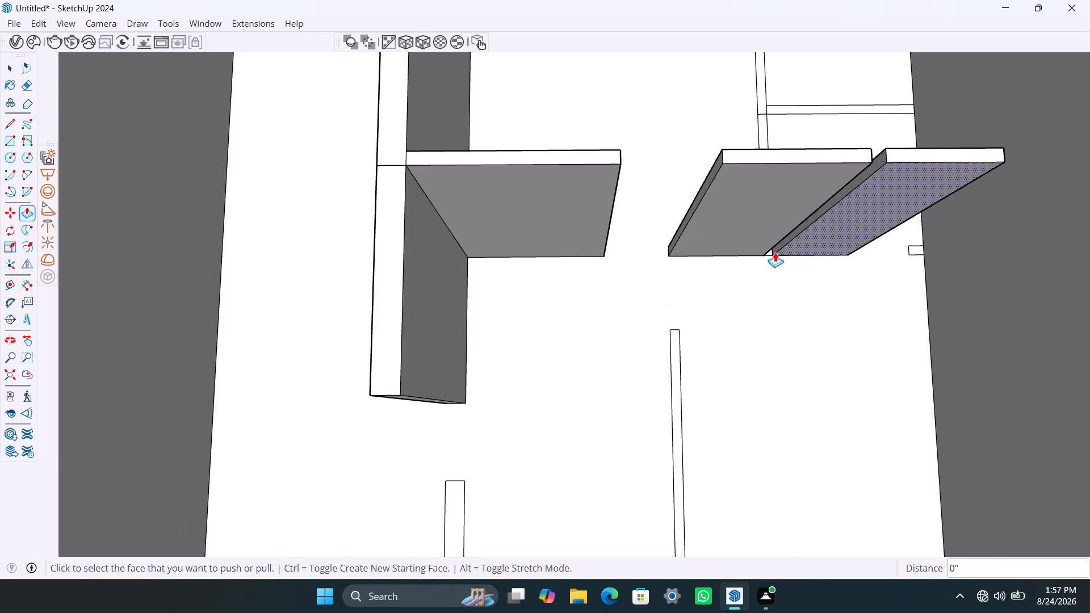
# Raise both sections of the 4.5" lengthwise partition by 12', from the crosswise partition junction to its door opening.
pyautogui.doubleClick(770, 250)
pyautogui.hotkey('ctrl', 'z')
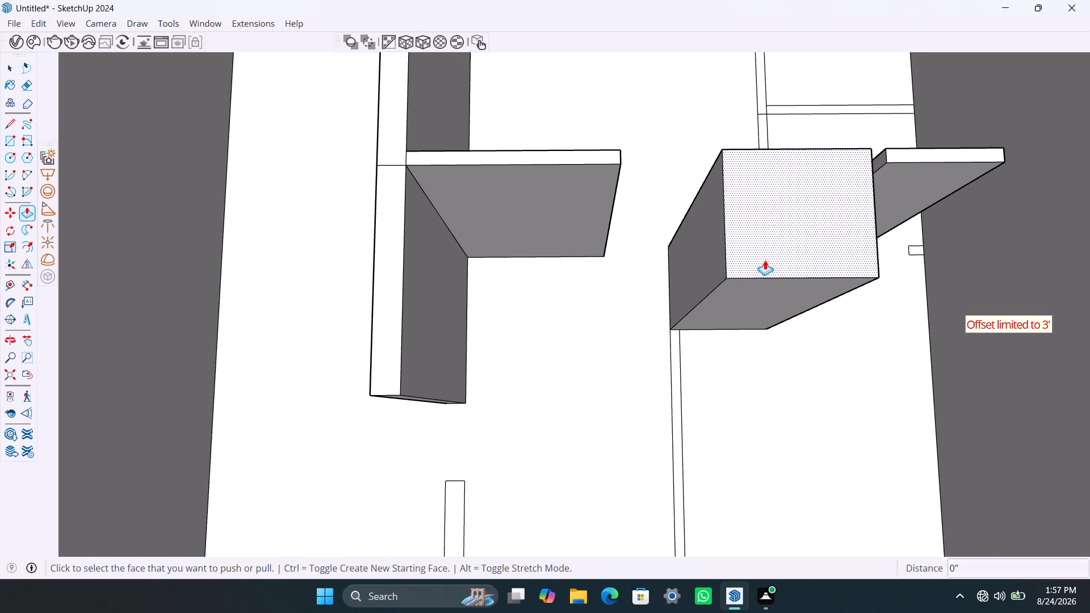
pyautogui.doubleClick(765, 132)
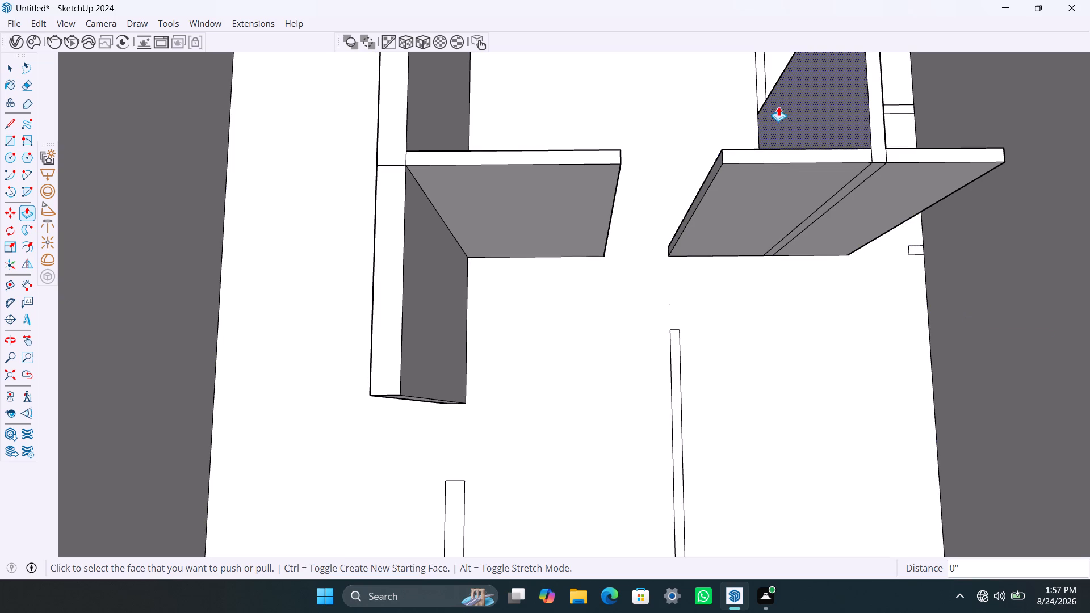
pyautogui.doubleClick(764, 88)
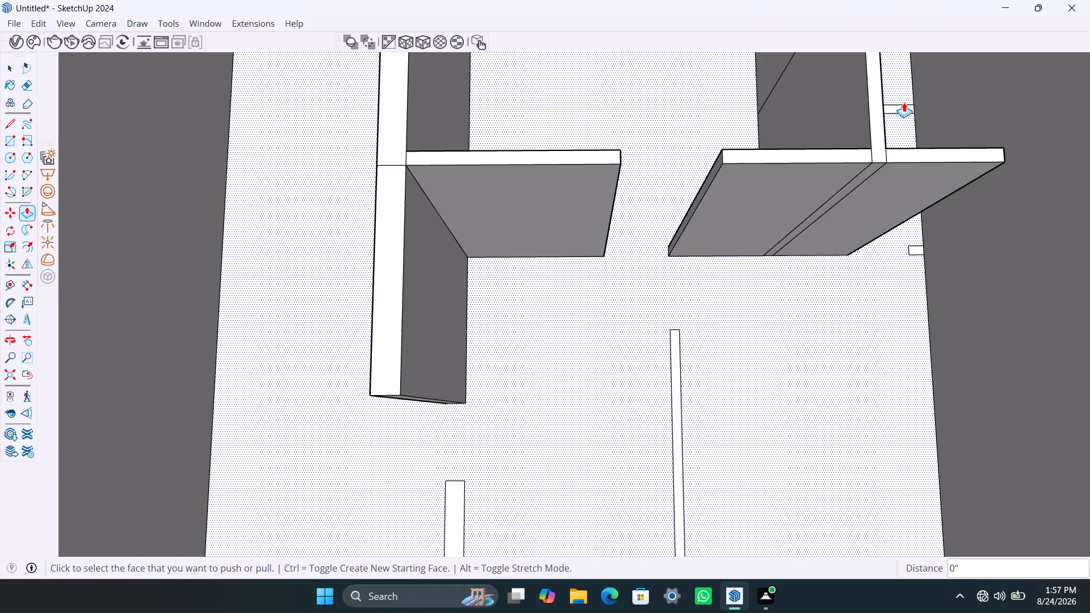
# Push/Pull the short 4.5" partition stub against the far outer wall up 12', level with the neighbouring partition.
pyautogui.scroll(-7, 905, 103)
pyautogui.keyDown('shift'); pyautogui.moveTo(904, 106); pyautogui.dragTo(903, 108, button='middle'); pyautogui.keyUp('shift')
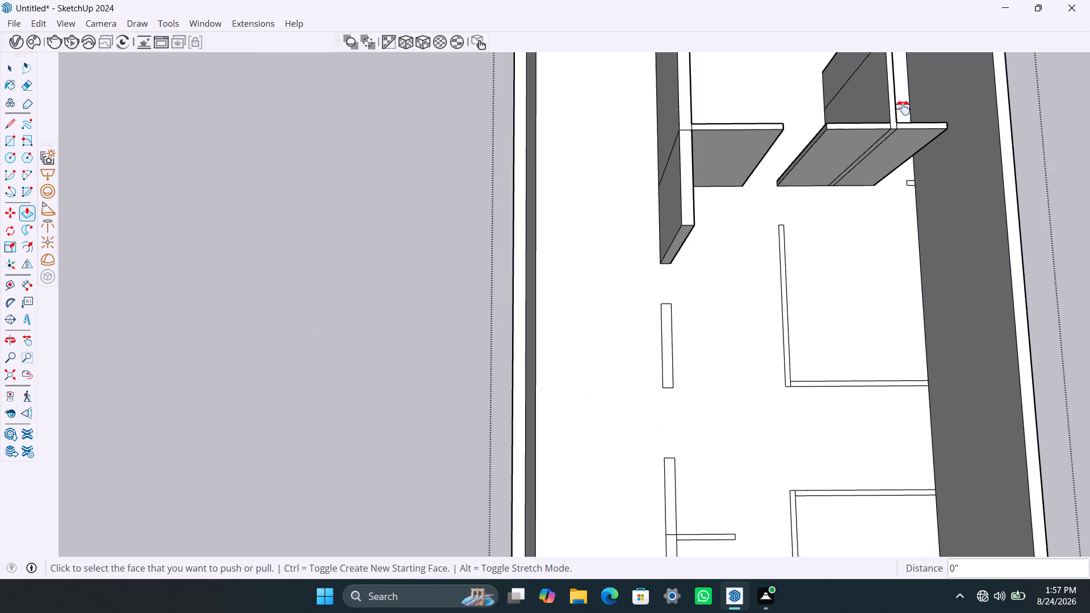
pyautogui.keyDown('shift'); pyautogui.moveTo(903, 108); pyautogui.dragTo(732, 120, button='middle'); pyautogui.keyUp('shift')
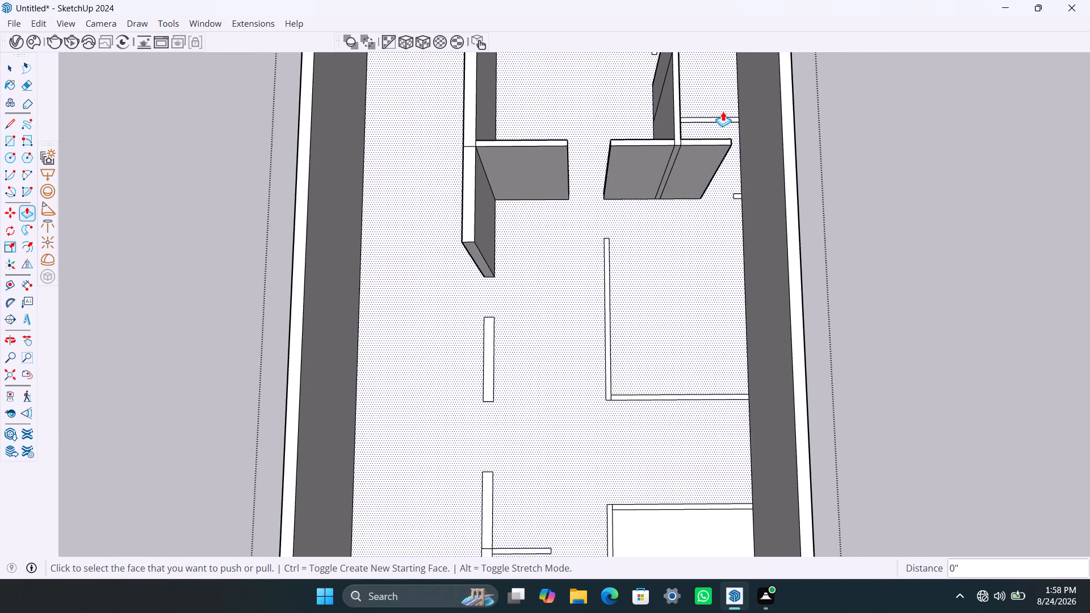
pyautogui.scroll(-3, 723, 111)
pyautogui.keyDown('shift'); pyautogui.moveTo(721, 111); pyautogui.dragTo(681, 217, button='middle'); pyautogui.keyUp('shift')
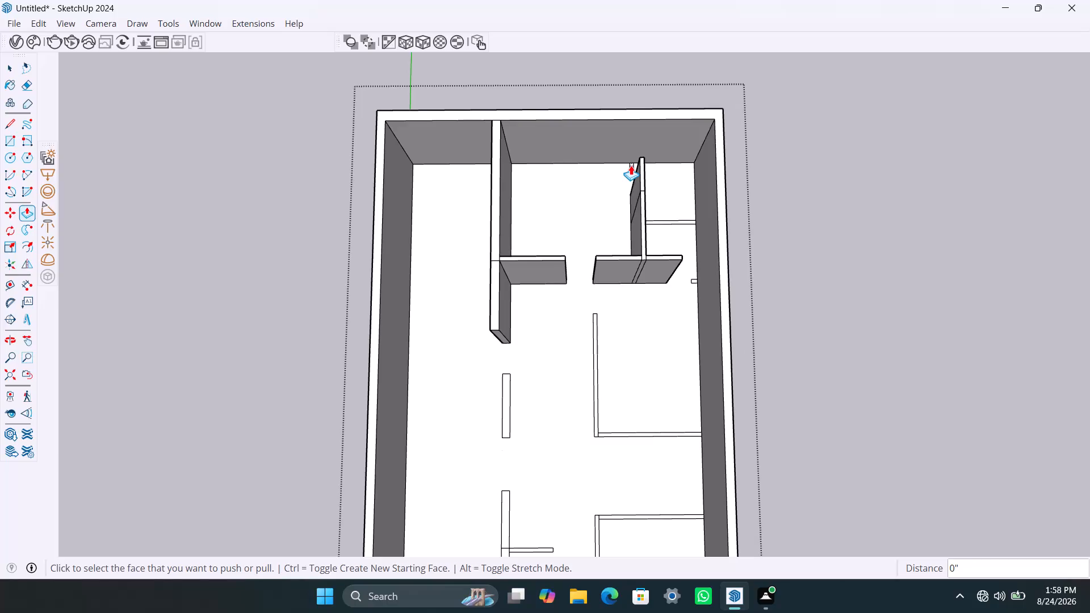
pyautogui.doubleClick(631, 165)
pyautogui.hotkey('ctrl', 'z')
pyautogui.scroll(3, 636, 159)
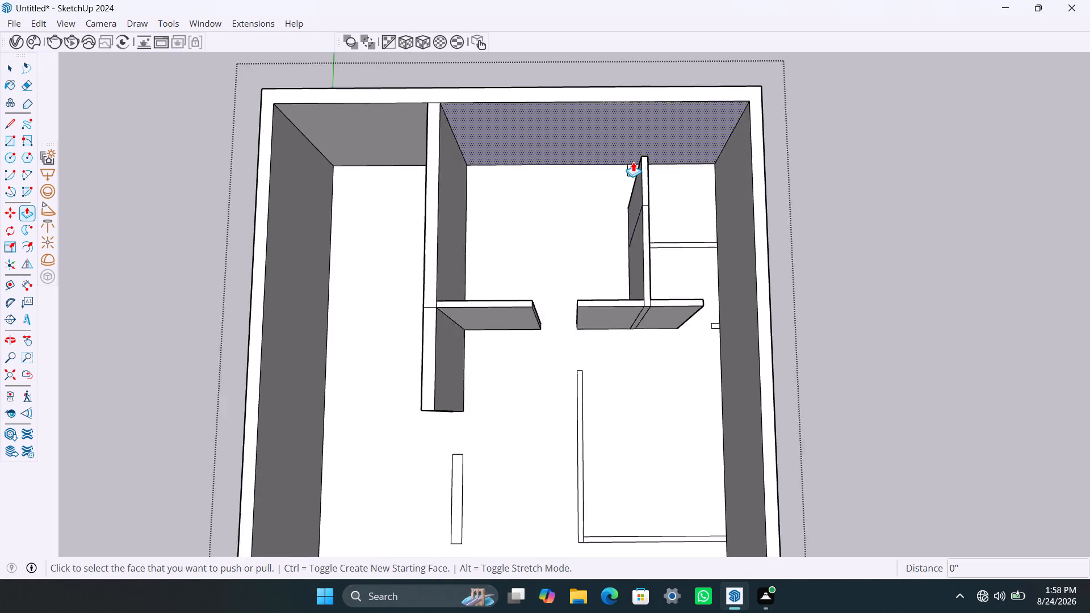
pyautogui.scroll(8, 633, 162)
pyautogui.click(627, 170)
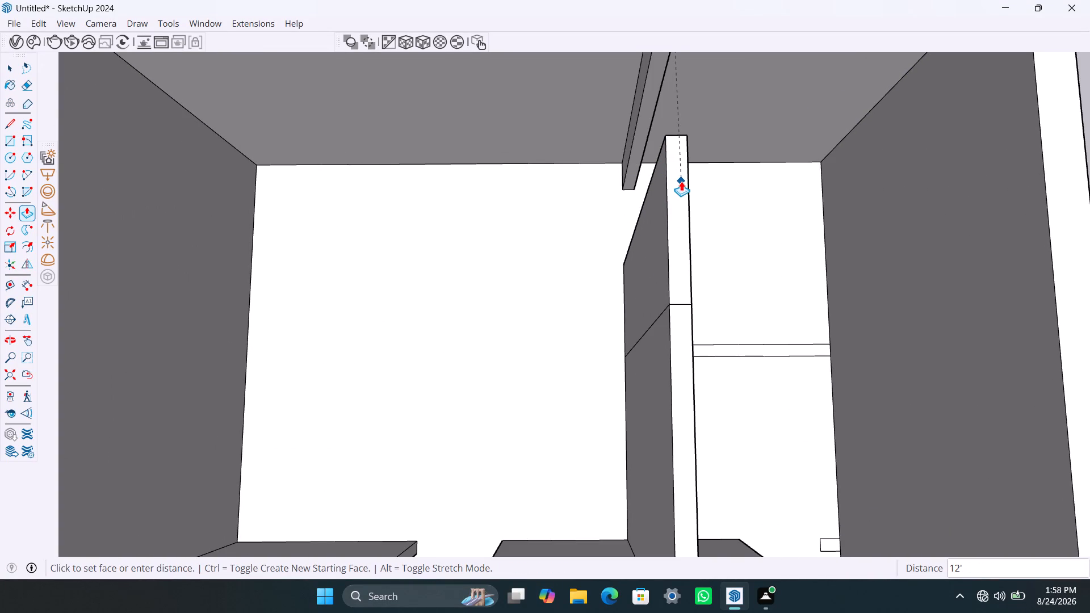
pyautogui.click(681, 181)
# Push/Pull the small 4.5" crosswise partition between the raised lengthwise partition and the side outer wall up to the wall top.
pyautogui.scroll(-10, 629, 247)
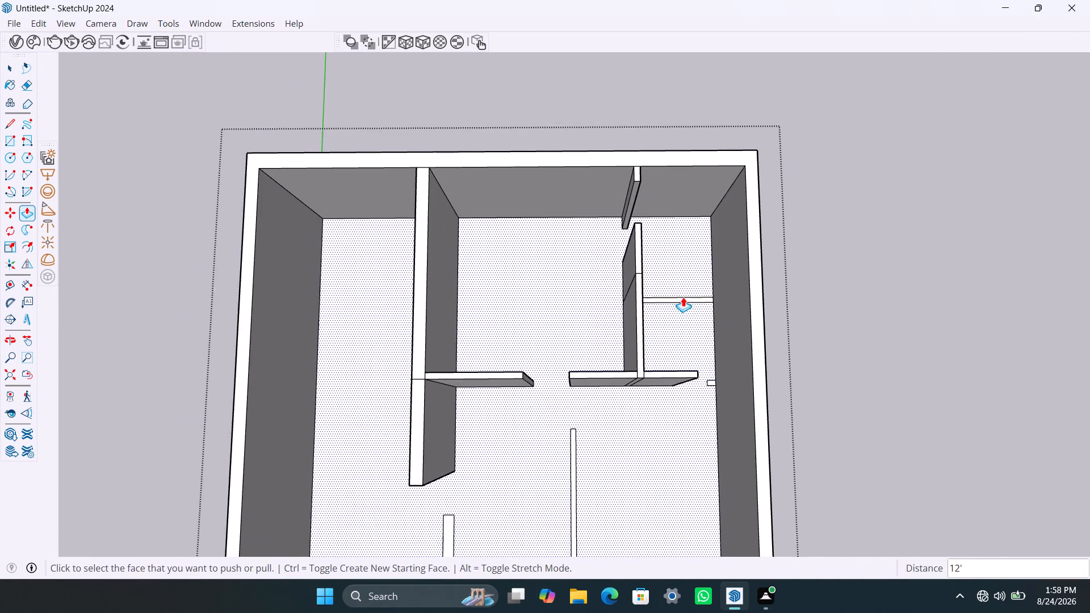
pyautogui.scroll(6, 683, 297)
pyautogui.scroll(-1, 702, 296)
pyautogui.scroll(3, 702, 296)
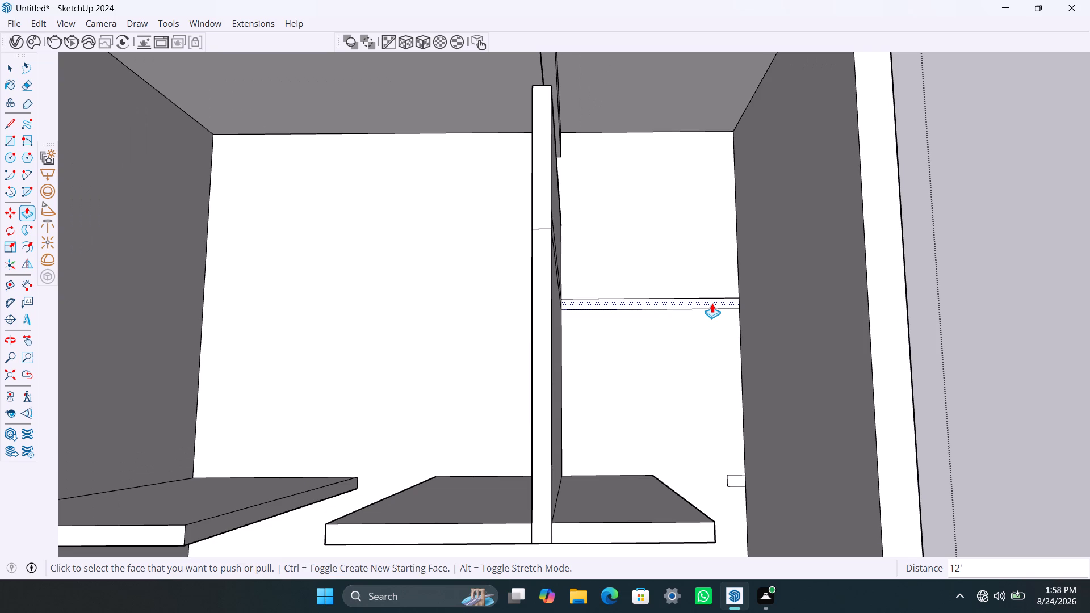
pyautogui.click(712, 303)
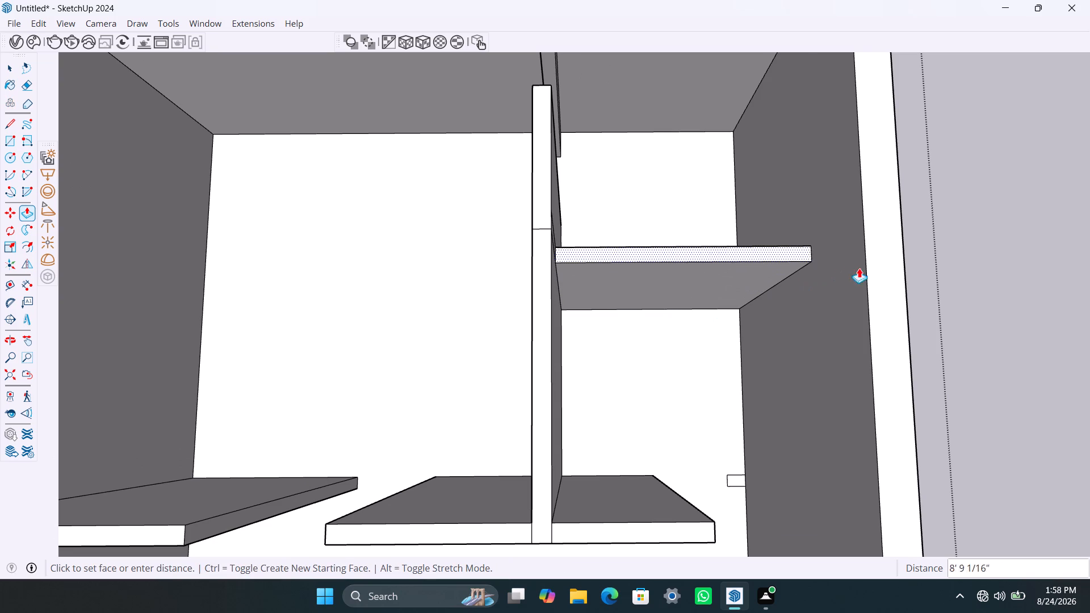
pyautogui.click(883, 268)
pyautogui.scroll(-14, 748, 331)
pyautogui.keyDown('shift'); pyautogui.moveTo(712, 343); pyautogui.dragTo(660, 257, button='middle'); pyautogui.keyUp('shift')
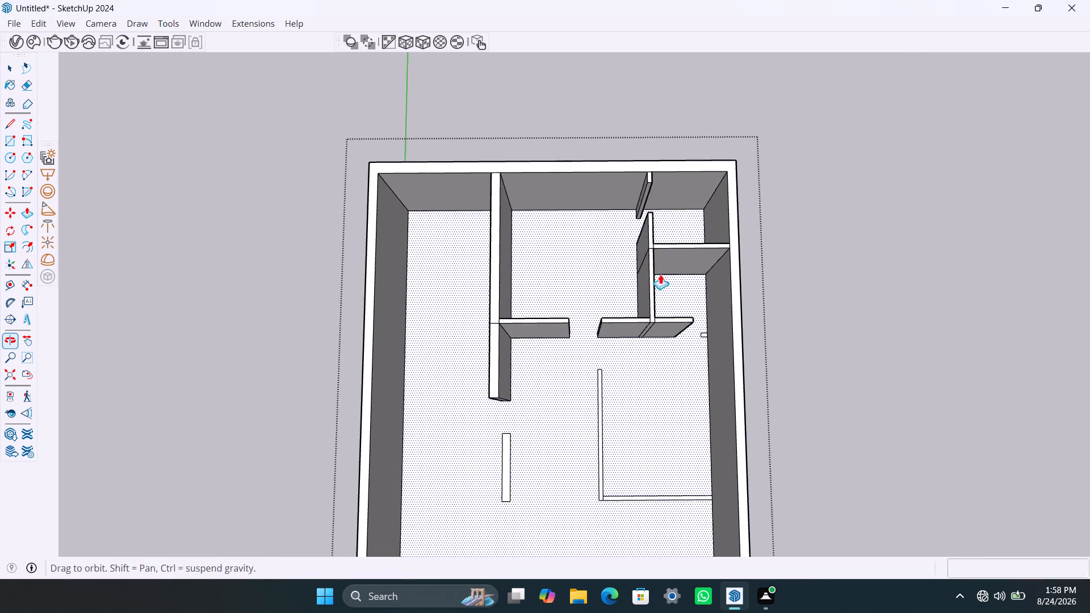
# Raise the short crosswise stub against the side outer wall and the middle room's 4.5" lengthwise partition by 12'.
pyautogui.scroll(11, 688, 321)
pyautogui.doubleClick(681, 287)
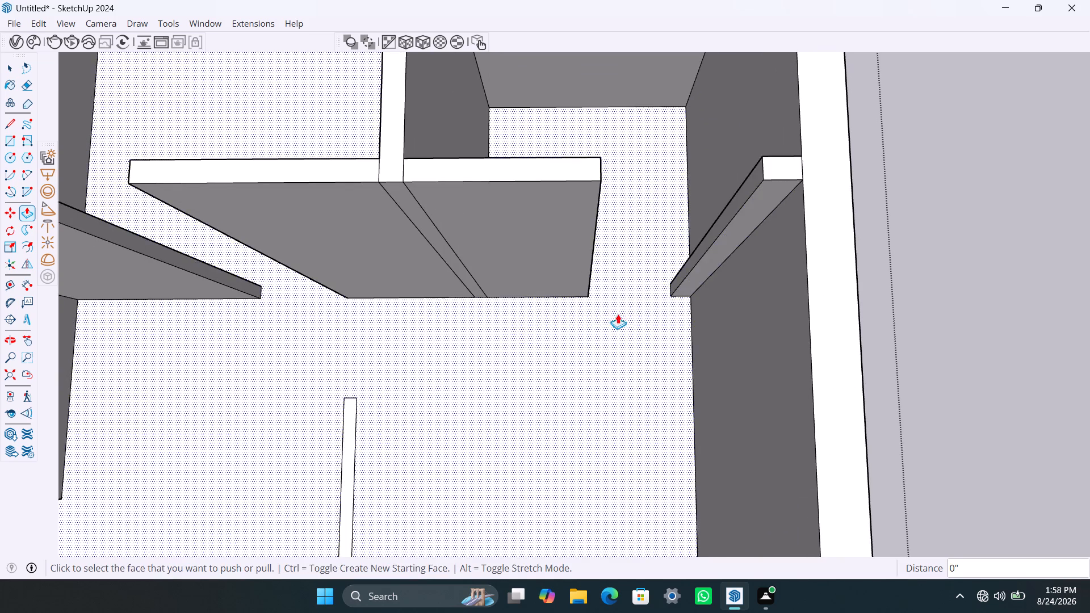
pyautogui.scroll(-5, 515, 330)
pyautogui.doubleClick(414, 393)
# Raise the three remaining sections of the 9" lengthwise partition by 12', leaving the door openings between them.
pyautogui.scroll(-6, 437, 388)
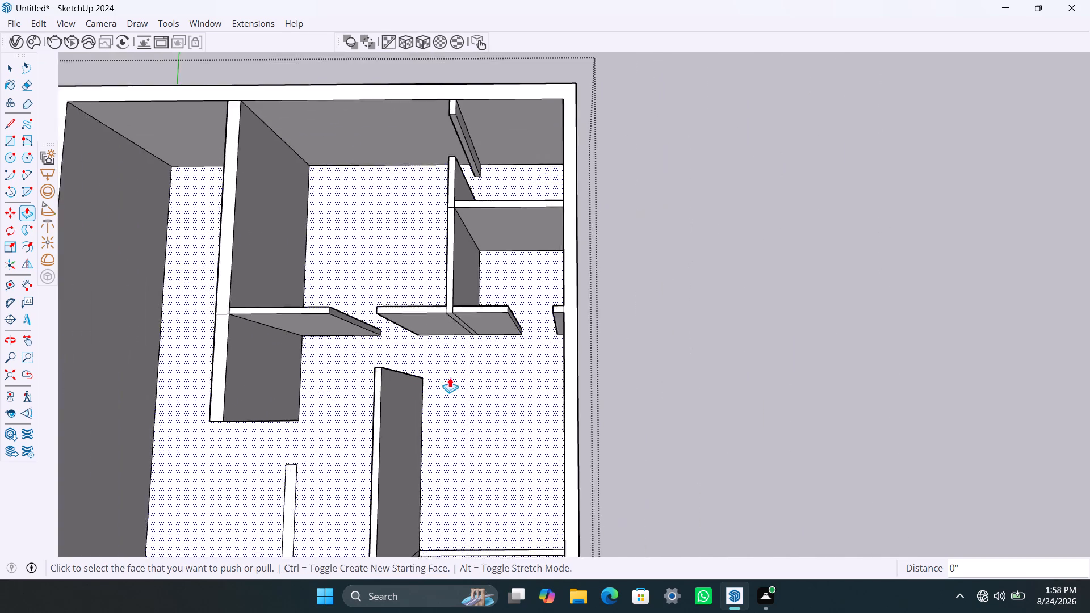
pyautogui.scroll(-5, 450, 377)
pyautogui.moveTo(468, 406); pyautogui.dragTo(567, 270, button='middle')
pyautogui.scroll(3, 454, 330)
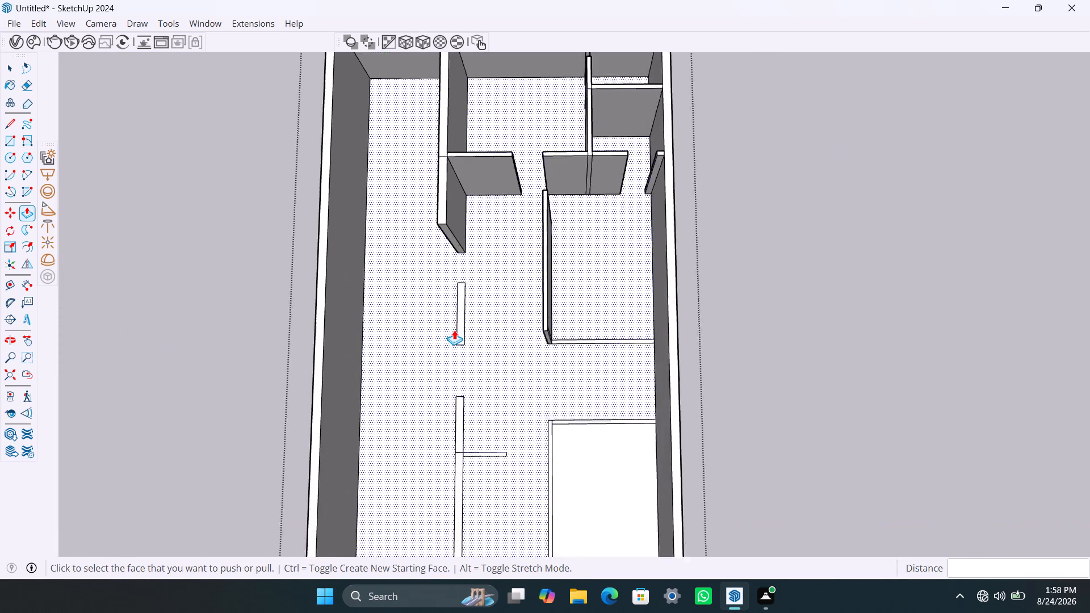
pyautogui.scroll(1, 454, 330)
pyautogui.doubleClick(462, 324)
pyautogui.doubleClick(463, 468)
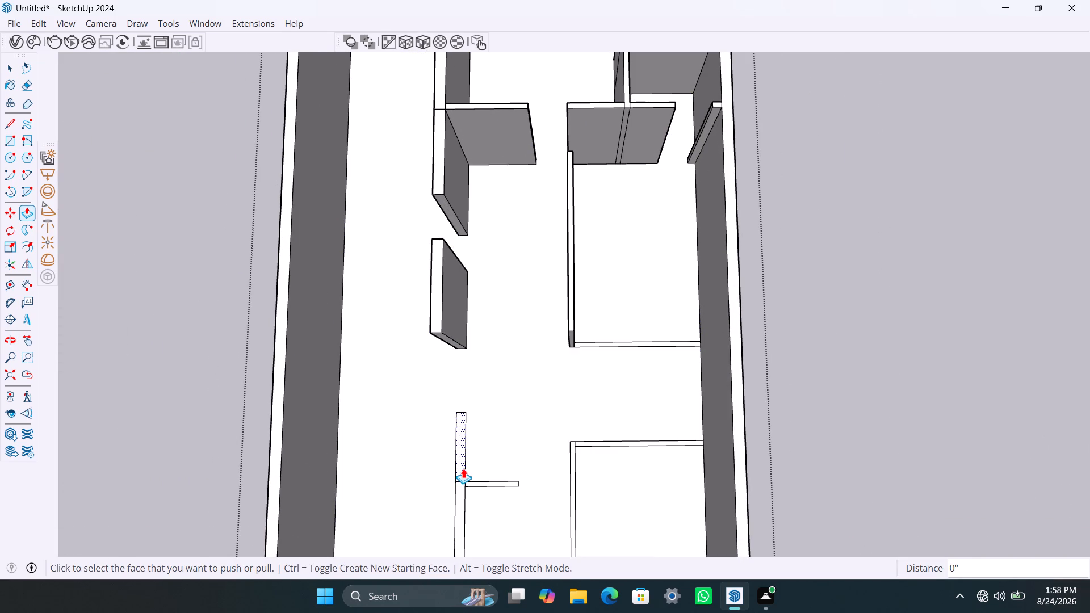
pyautogui.doubleClick(458, 502)
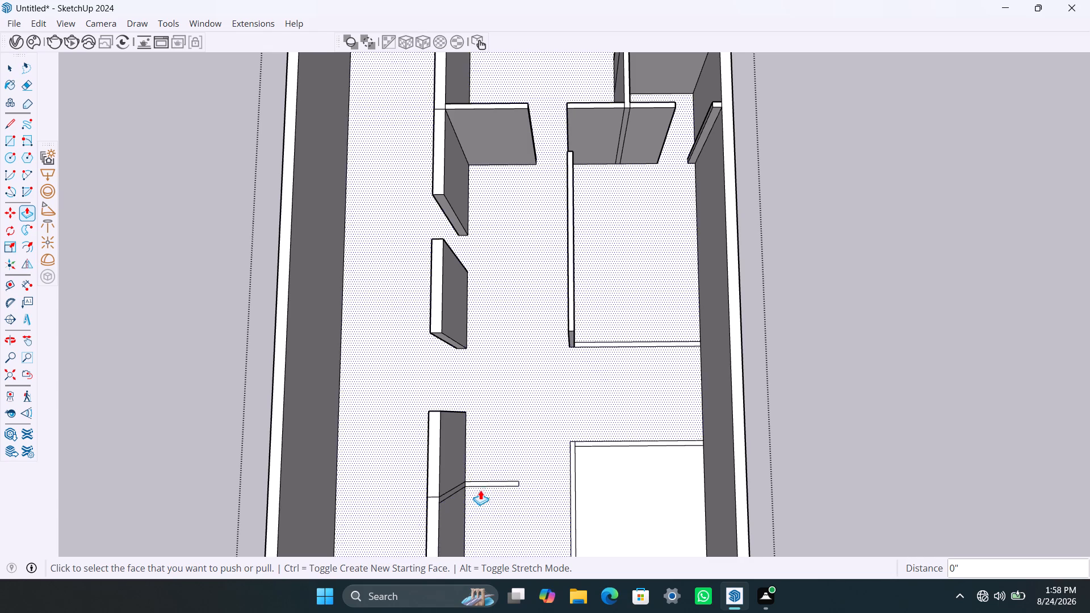
# Raise the crosswise stub off the 9" partition, the near room's two 4.5" partitions and the middle room's crosswise partition by 12'.
pyautogui.doubleClick(493, 483)
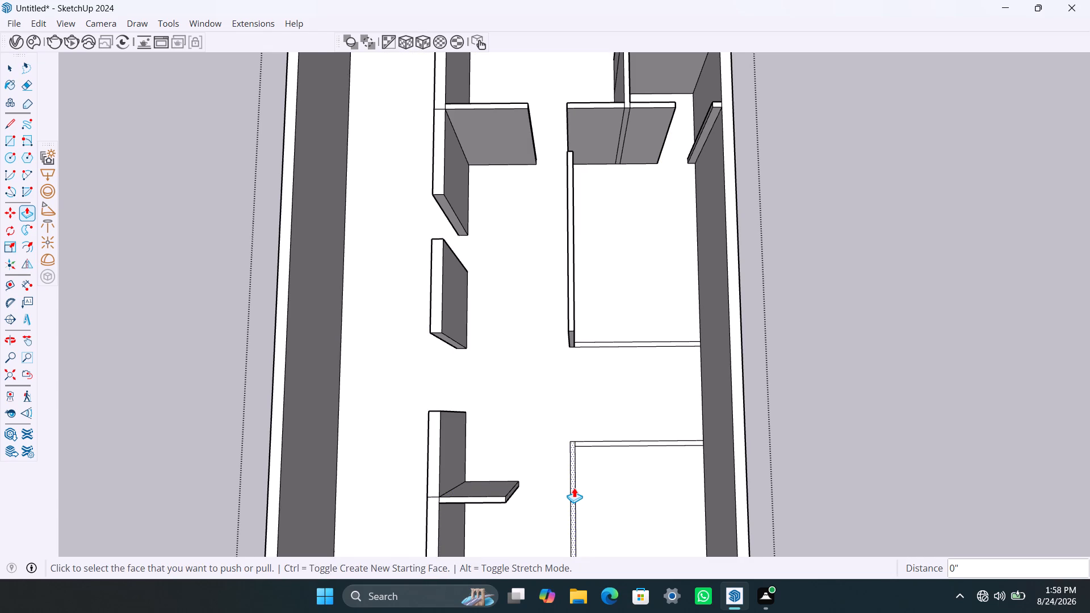
pyautogui.doubleClick(574, 488)
pyautogui.doubleClick(607, 443)
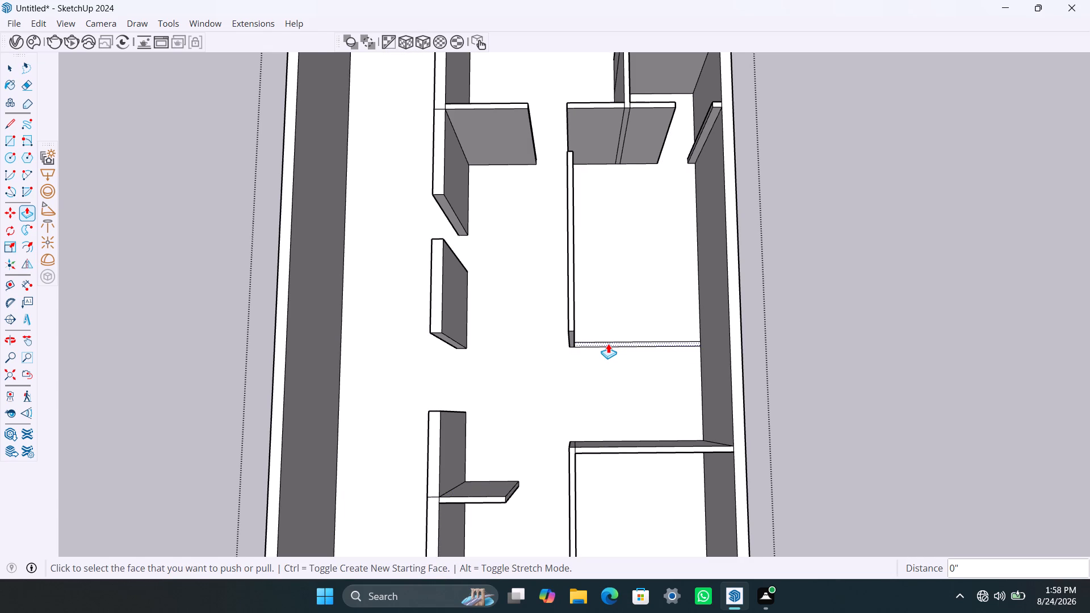
pyautogui.doubleClick(608, 343)
# Inspect the raised partitions and door openings of the bottom storey from several angles.
pyautogui.scroll(-11, 475, 388)
pyautogui.keyDown('shift'); pyautogui.moveTo(476, 387); pyautogui.dragTo(522, 267, button='middle'); pyautogui.keyUp('shift')
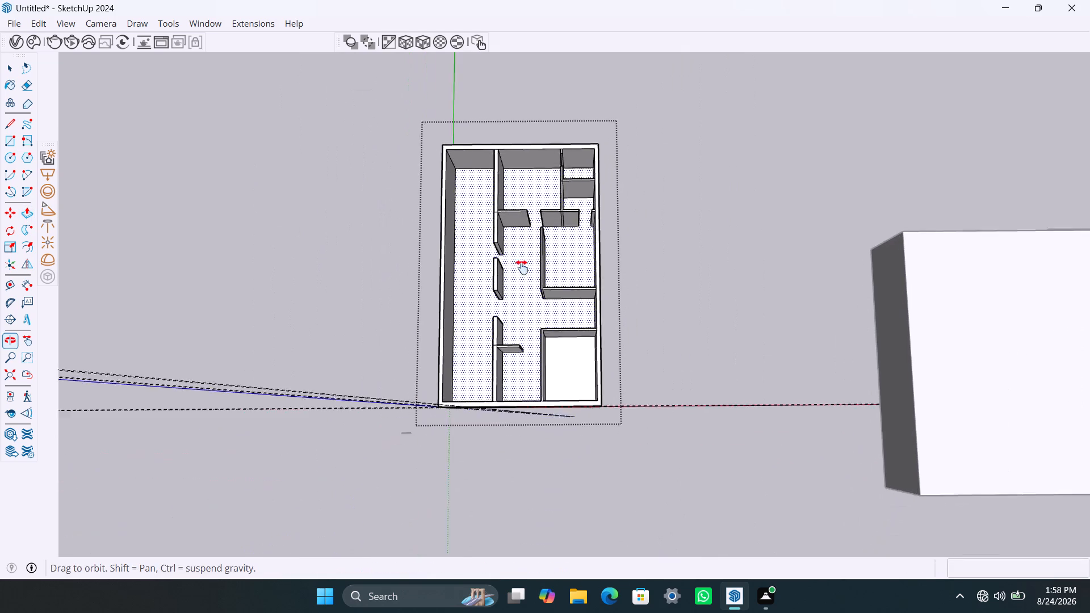
pyautogui.keyDown('shift'); pyautogui.moveTo(522, 267); pyautogui.dragTo(523, 266, button='middle'); pyautogui.keyUp('shift')
pyautogui.moveTo(553, 334); pyautogui.dragTo(933, 217, button='middle')
pyautogui.scroll(3, 451, 397)
pyautogui.moveTo(493, 383); pyautogui.dragTo(718, 261, button='middle')
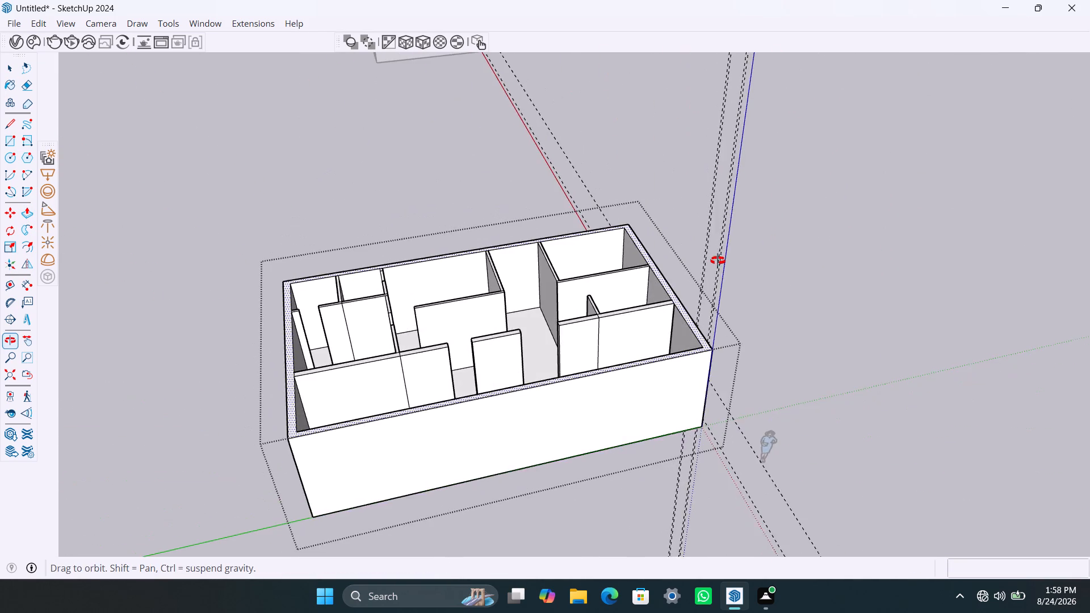
pyautogui.moveTo(718, 261); pyautogui.dragTo(491, 365, button='middle')
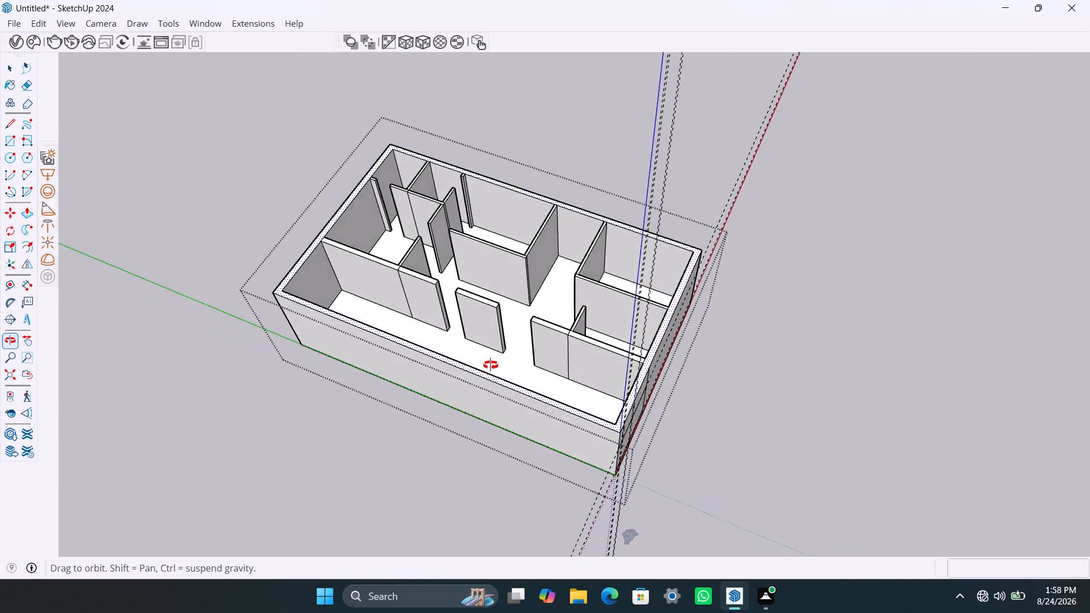
pyautogui.moveTo(491, 365); pyautogui.dragTo(364, 383, button='middle')
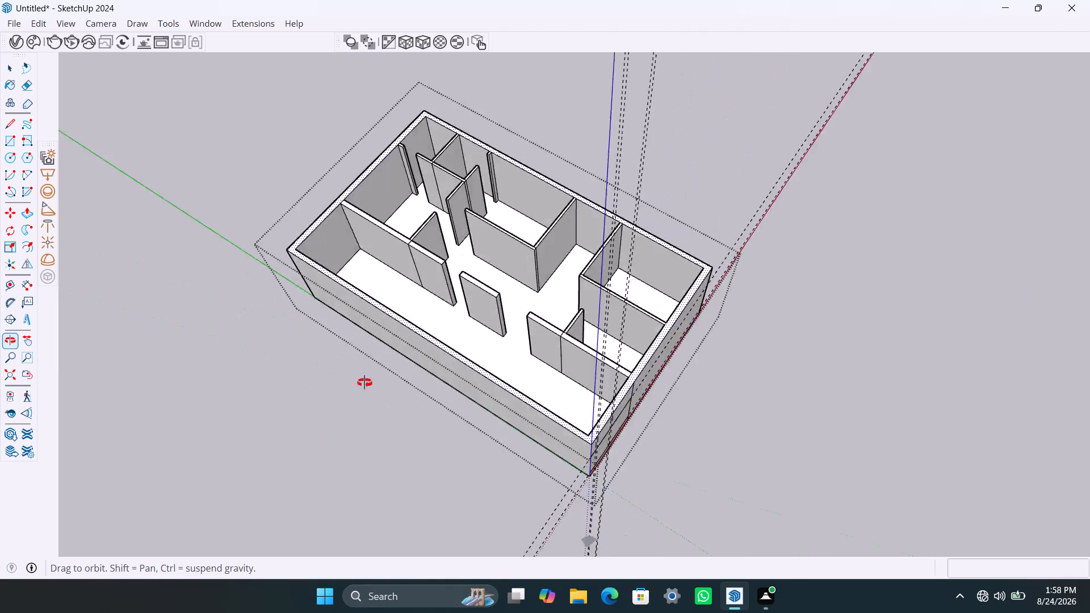
pyautogui.moveTo(364, 383); pyautogui.dragTo(251, 345, button='middle')
pyautogui.scroll(4, 542, 291)
pyautogui.moveTo(552, 289); pyautogui.dragTo(463, 367, button='middle')
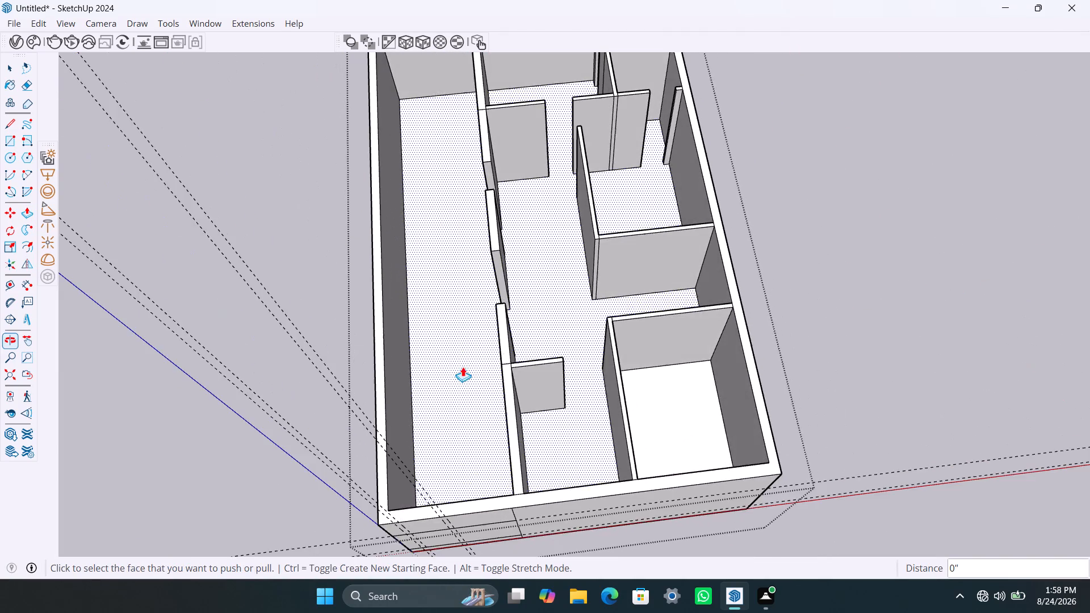
pyautogui.scroll(3, 544, 296)
pyautogui.moveTo(561, 290); pyautogui.dragTo(236, 306, button='middle')
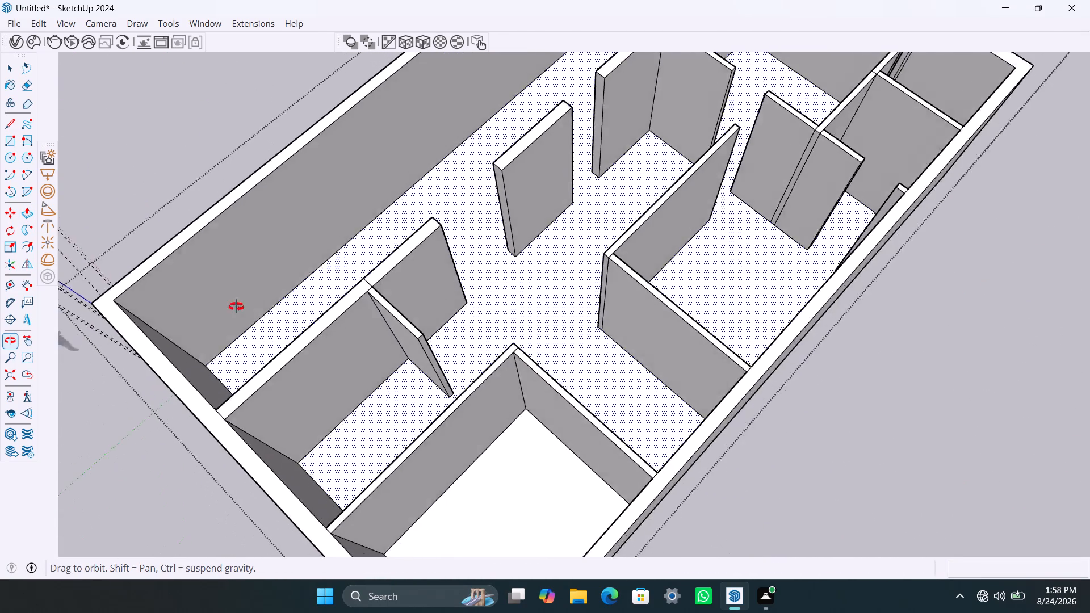
pyautogui.moveTo(236, 306); pyautogui.dragTo(174, 299, button='middle')
pyautogui.scroll(3, 530, 291)
pyautogui.moveTo(528, 293); pyautogui.dragTo(449, 338, button='middle')
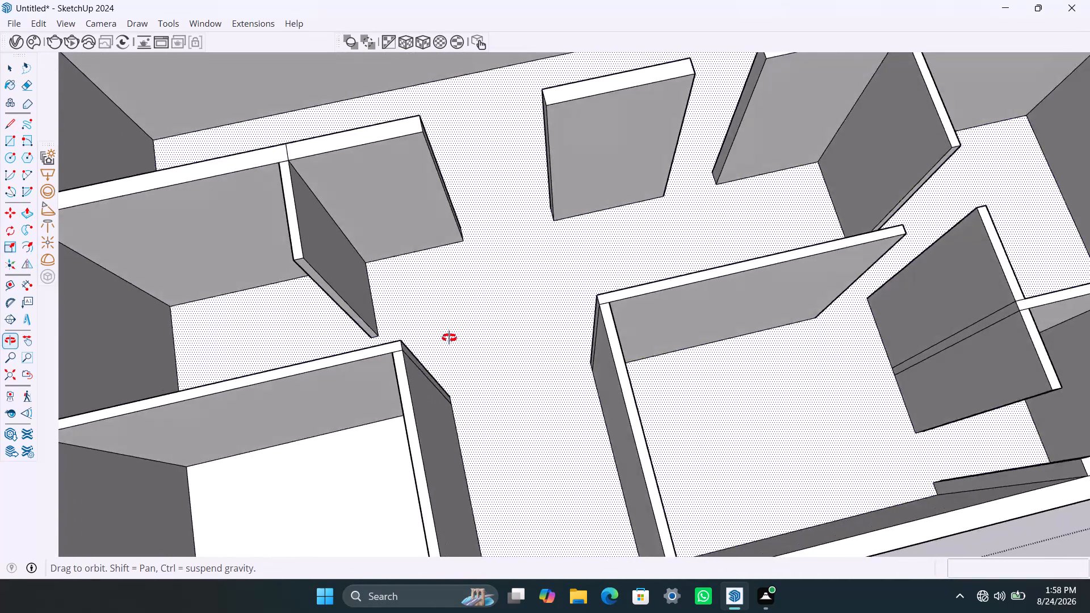
pyautogui.moveTo(449, 338); pyautogui.dragTo(1089, 293, button='middle')
pyautogui.scroll(3, 673, 266)
pyautogui.moveTo(600, 285); pyautogui.dragTo(927, 293, button='middle')
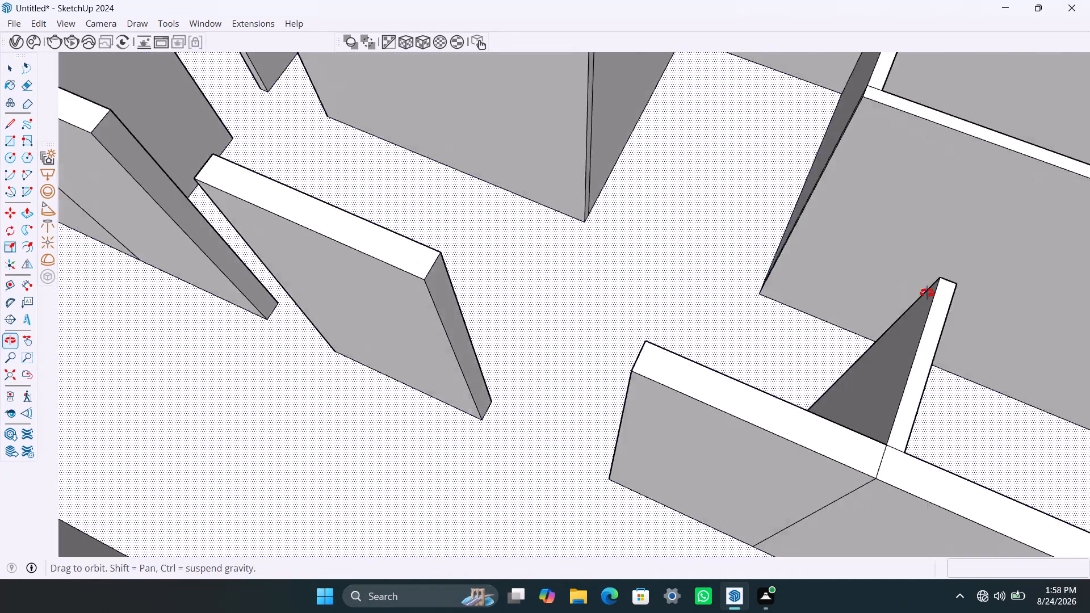
pyautogui.moveTo(927, 293); pyautogui.dragTo(955, 287, button='middle')
pyautogui.scroll(-5, 759, 245)
pyautogui.keyDown('shift'); pyautogui.moveTo(656, 268); pyautogui.dragTo(590, 311, button='middle'); pyautogui.keyUp('shift')
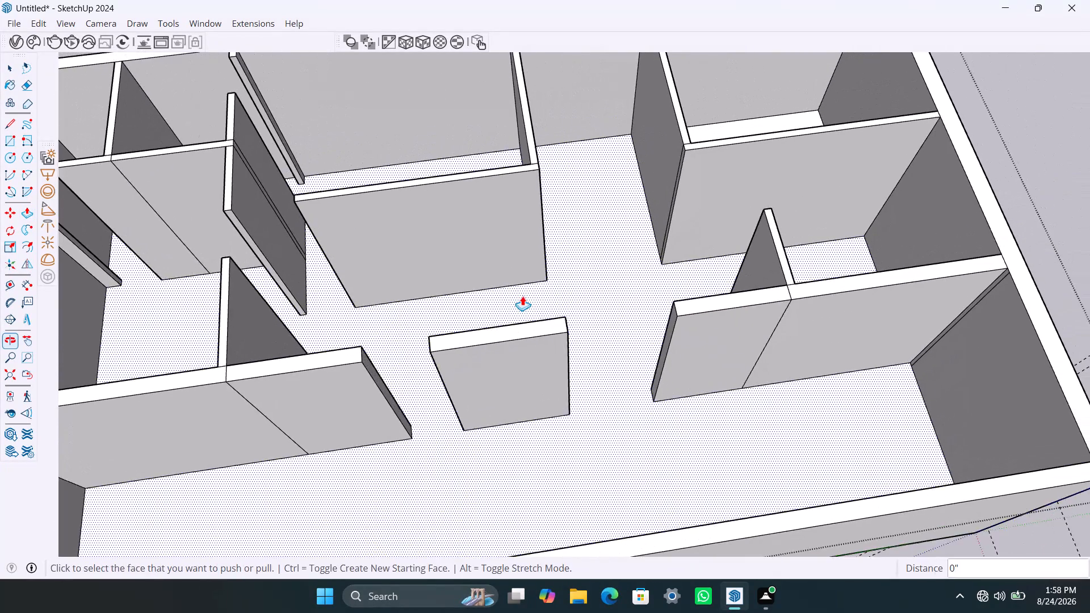
pyautogui.scroll(2, 511, 276)
pyautogui.moveTo(512, 284); pyautogui.dragTo(479, 335, button='middle')
pyautogui.scroll(-4, 483, 337)
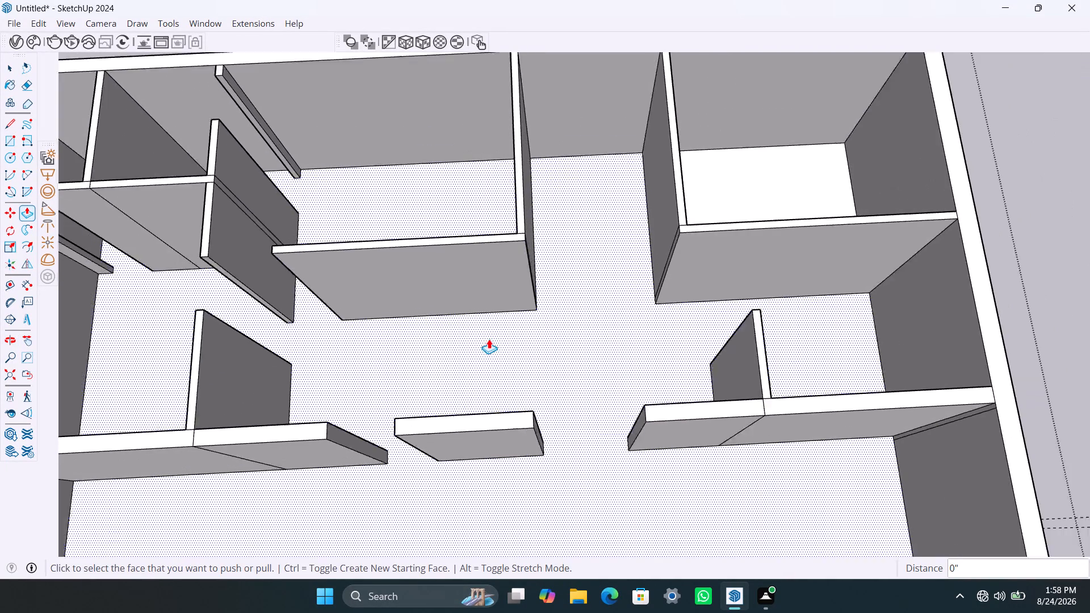
pyautogui.keyDown('shift'); pyautogui.moveTo(501, 350); pyautogui.dragTo(492, 333, button='middle'); pyautogui.keyUp('shift')
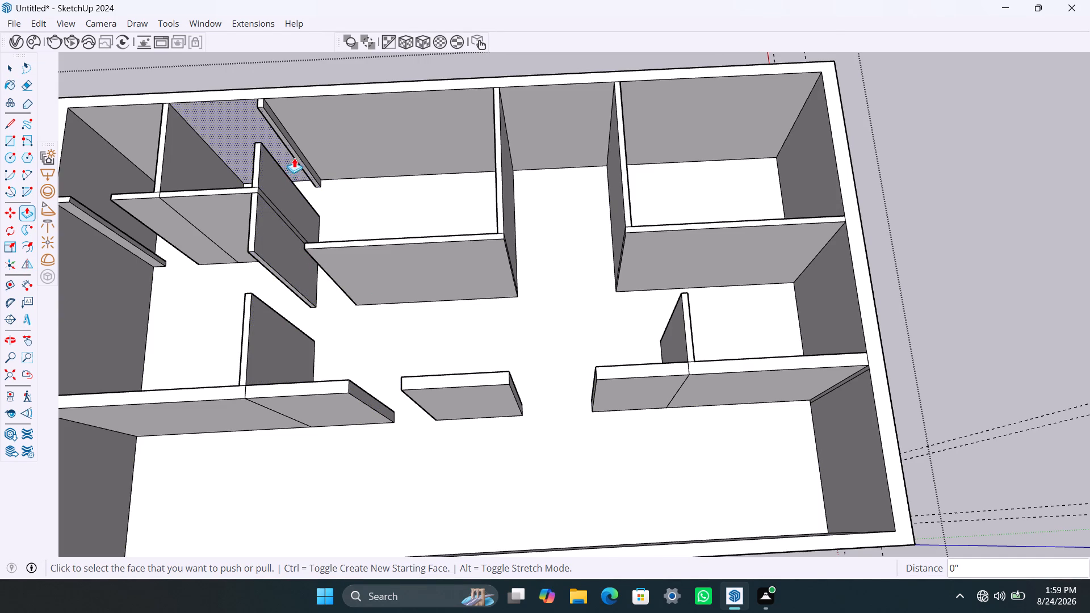
pyautogui.scroll(-7, 433, 206)
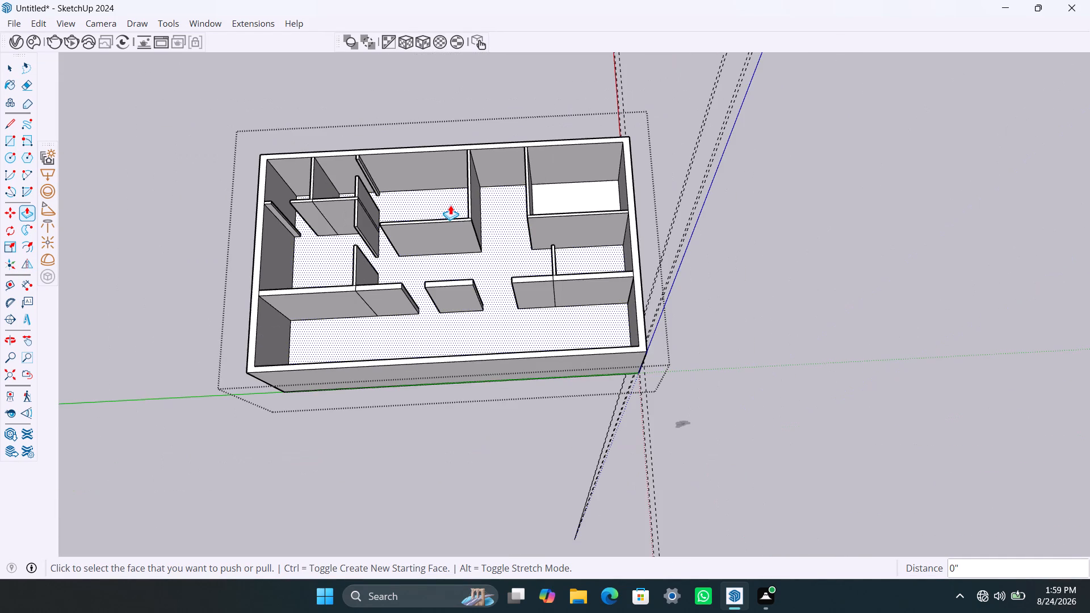
pyautogui.keyDown('shift'); pyautogui.moveTo(451, 204); pyautogui.dragTo(458, 165, button='middle'); pyautogui.keyUp('shift')
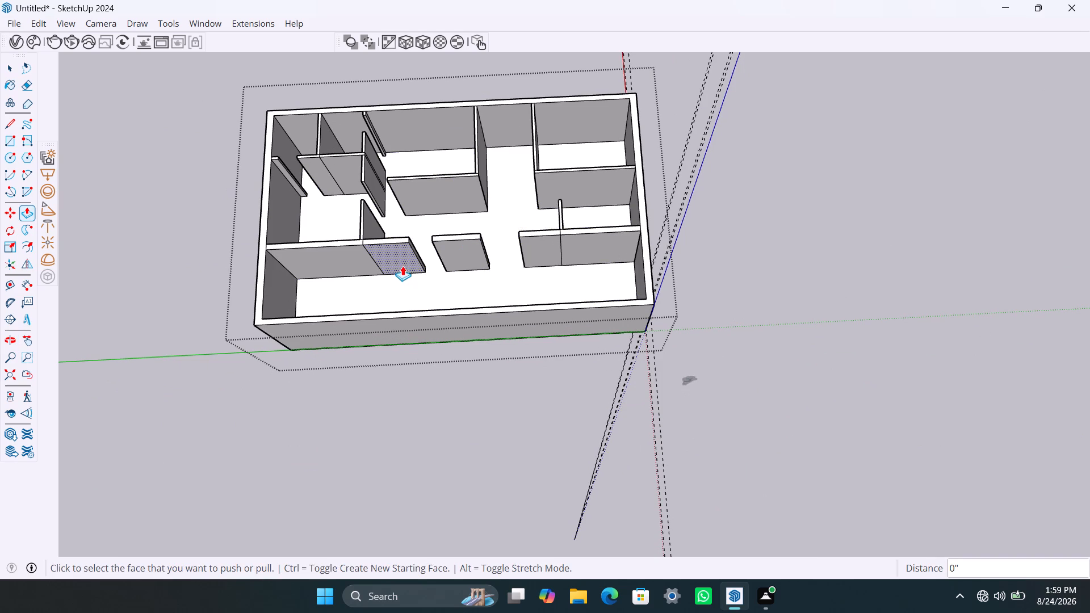
pyautogui.scroll(2, 380, 248)
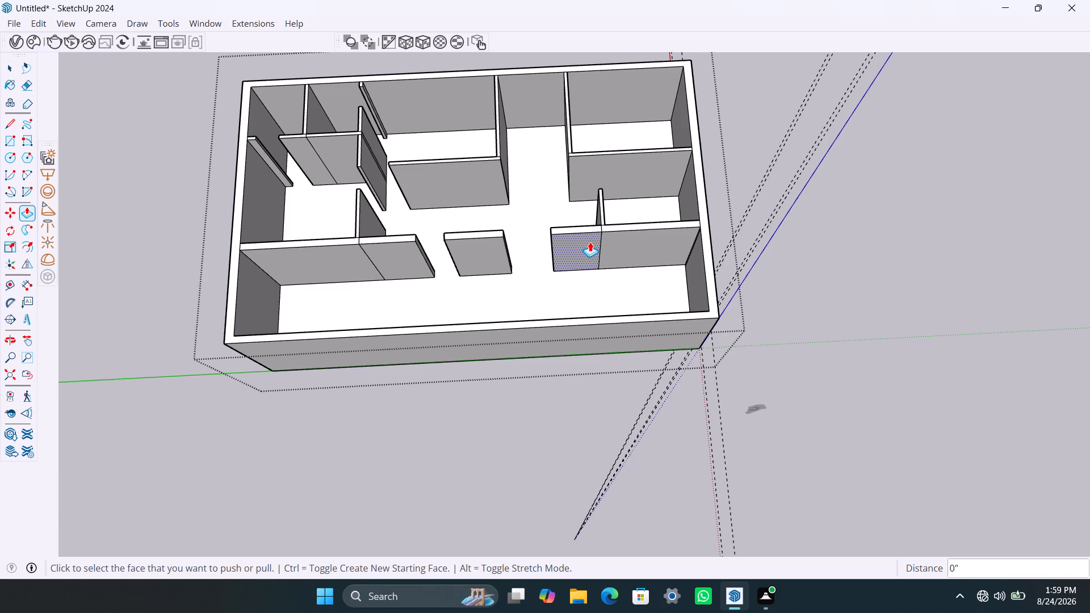
# Save the model as "front elevation" in the internship folder on the Desktop.
pyautogui.hotkey('ctrl', 's')
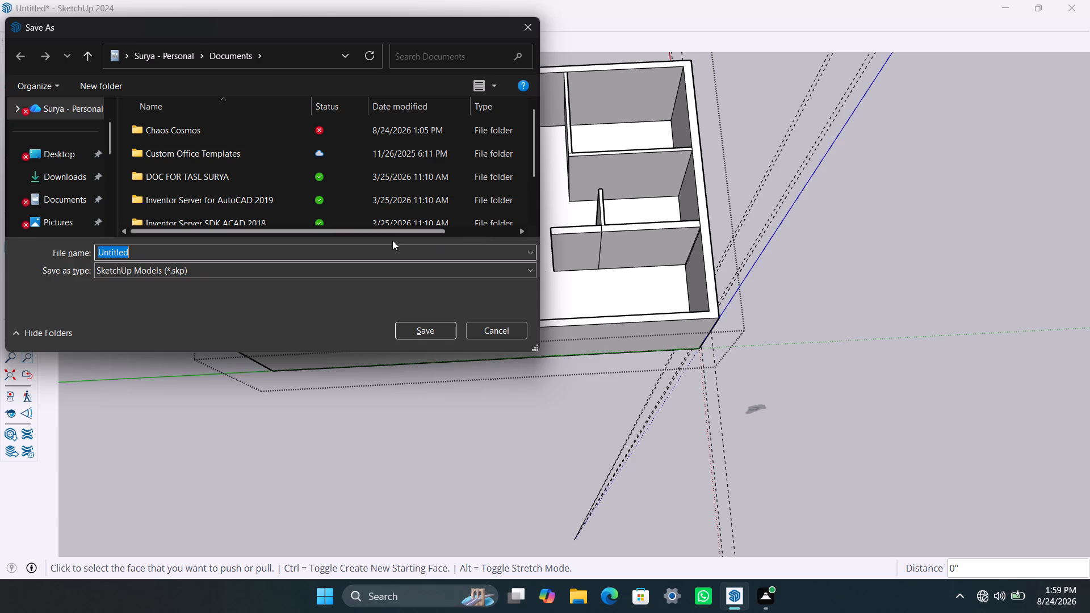
pyautogui.write('front elevation')
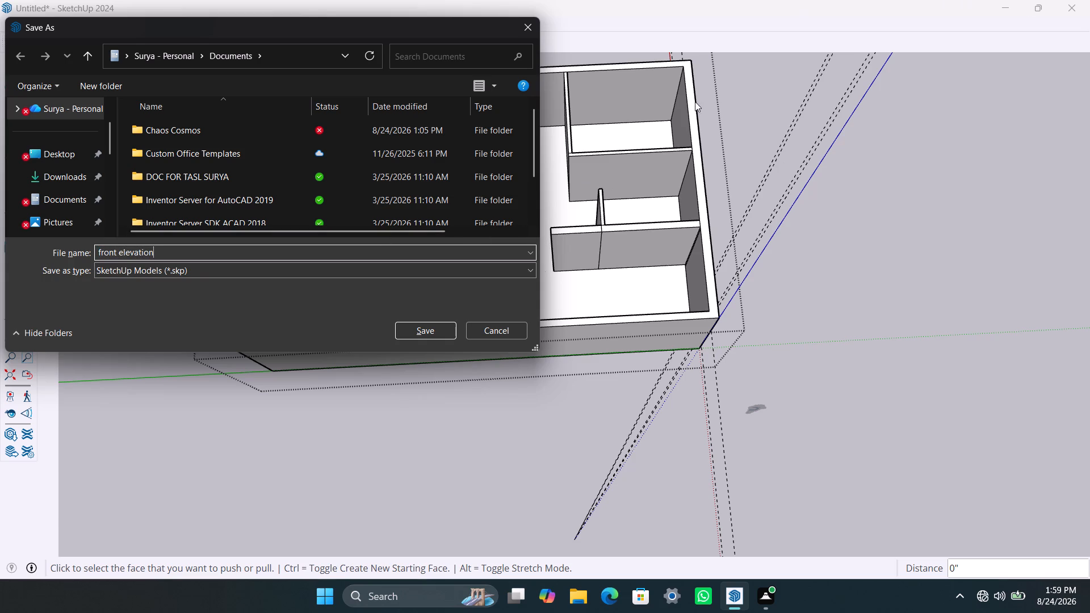
pyautogui.doubleClick(65, 162)
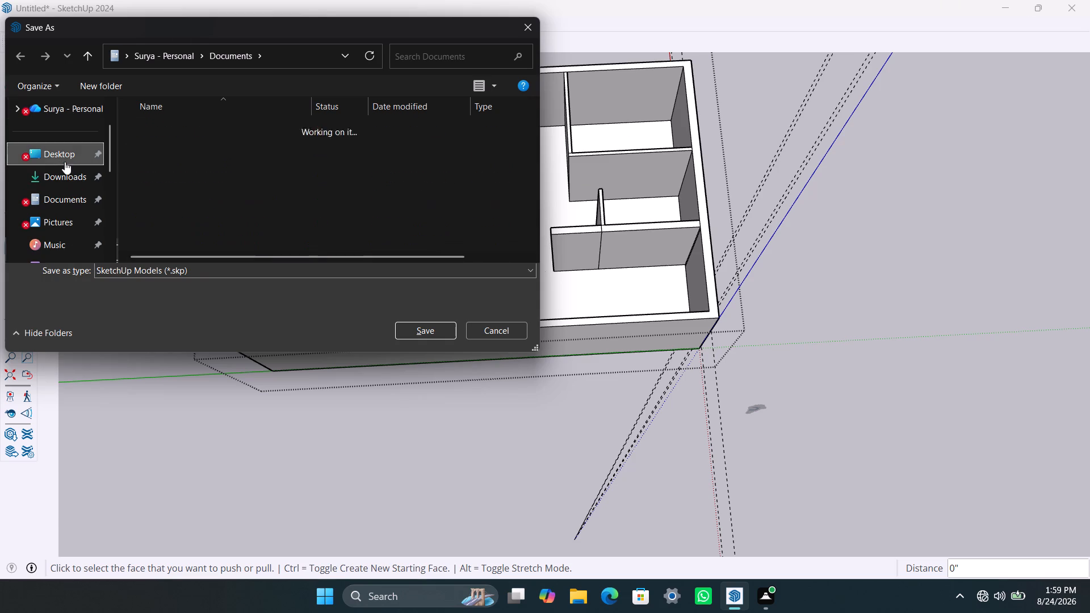
pyautogui.doubleClick(186, 154)
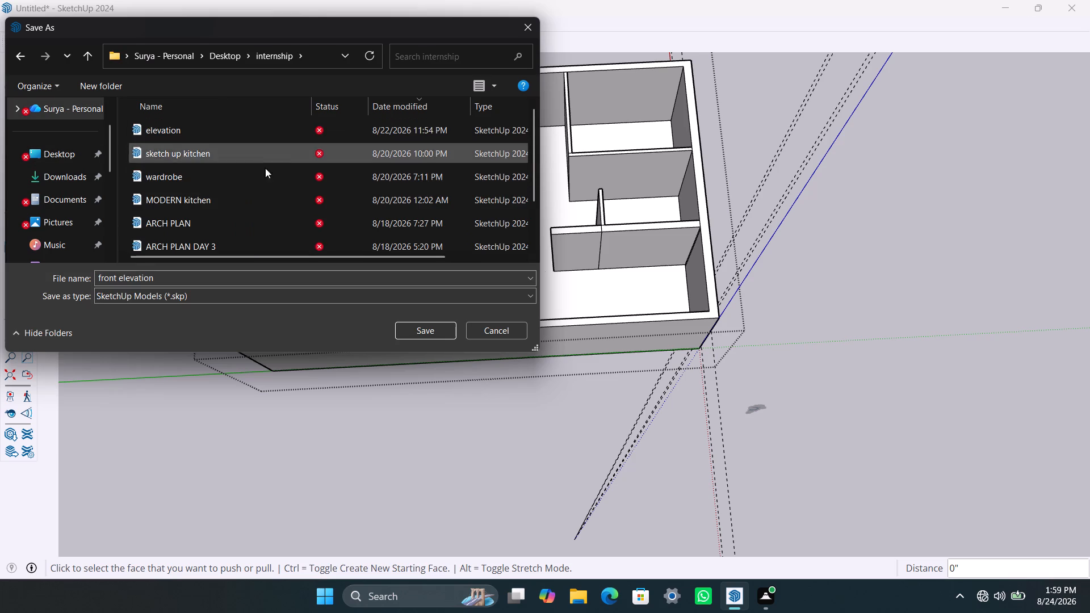
pyautogui.click(425, 333)
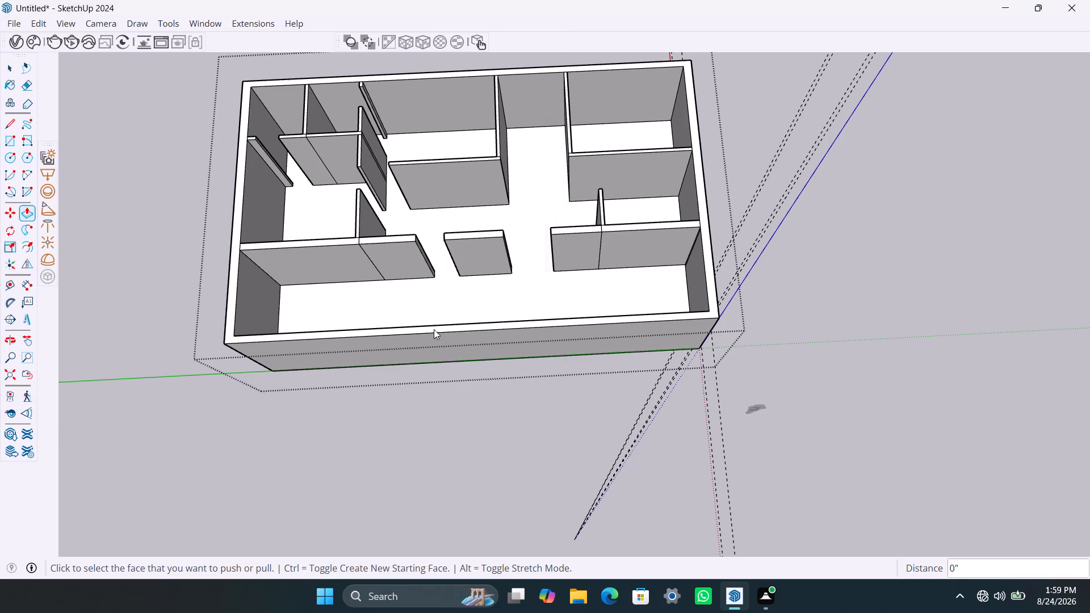
pyautogui.hotkey('ctrl', 's')
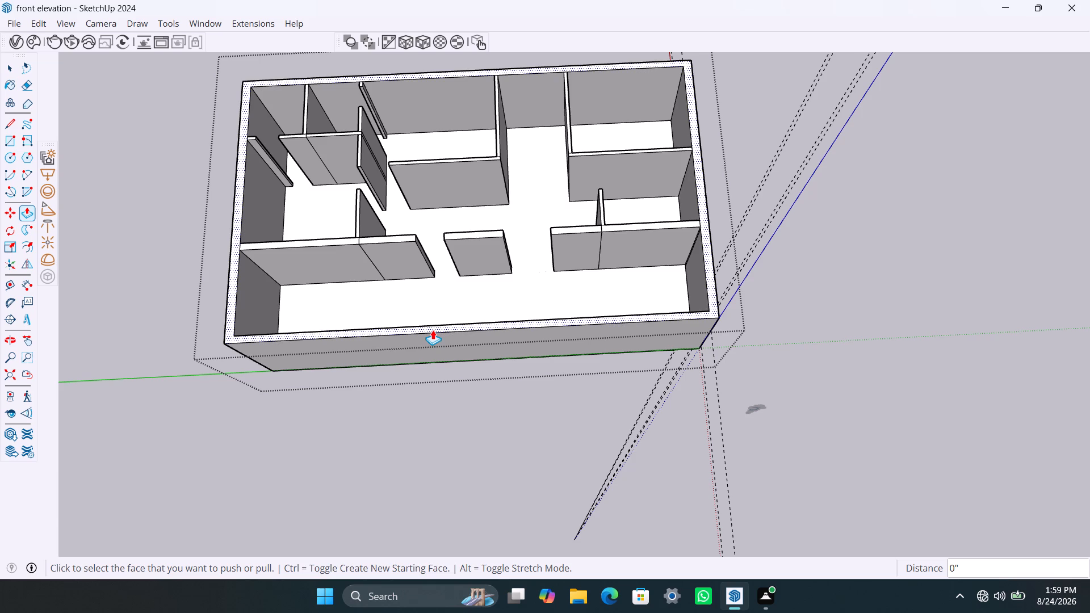
# Examine the bottom storey from its front outer wall side and leave its group editing.
pyautogui.scroll(-4, 647, 331)
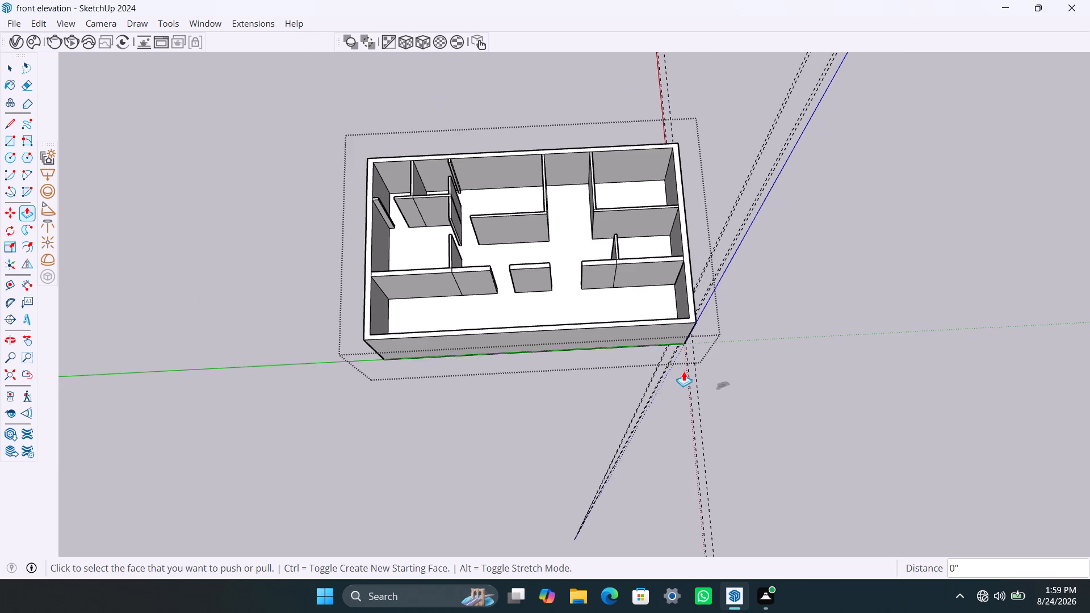
pyautogui.moveTo(684, 371); pyautogui.dragTo(166, 191, button='middle')
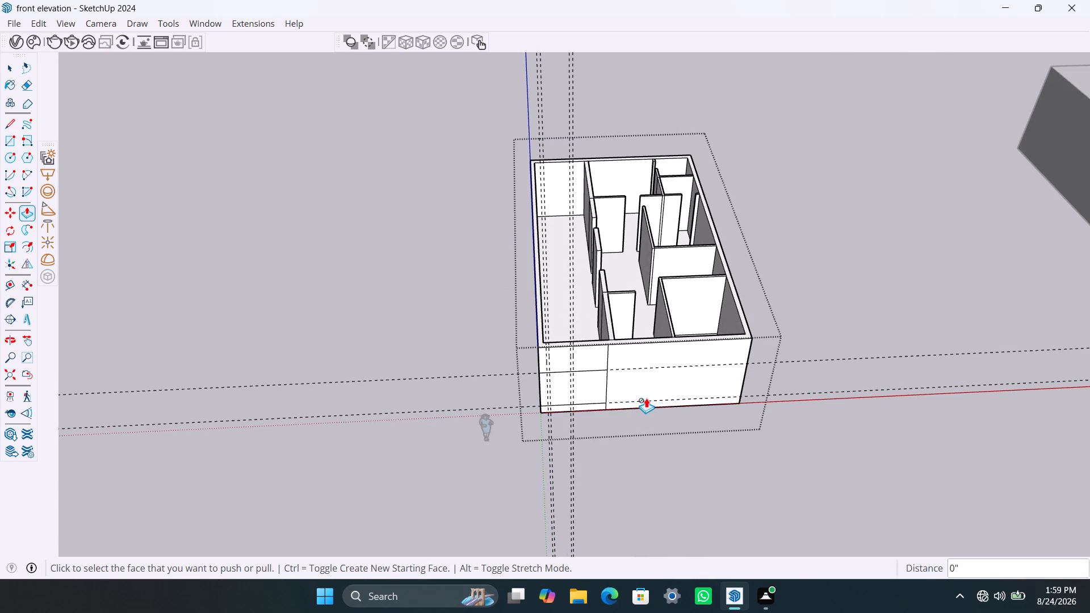
pyautogui.press('space')
pyautogui.scroll(-2, 670, 429)
pyautogui.moveTo(643, 430); pyautogui.dragTo(593, 423, button='middle')
pyautogui.keyDown('shift'); pyautogui.scroll(-1, 604, 423); pyautogui.keyUp('shift')
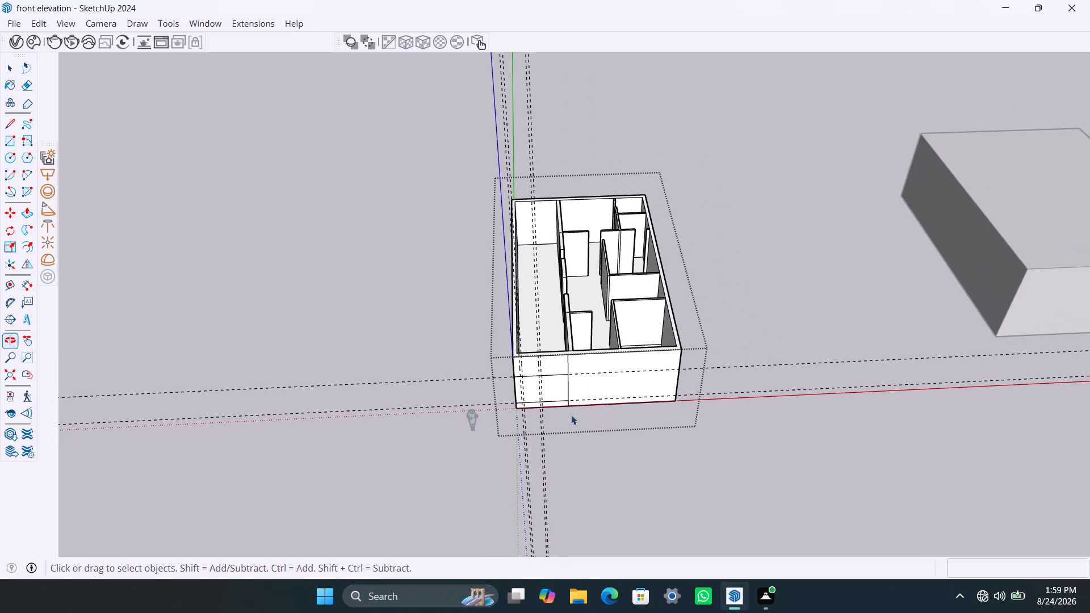
pyautogui.scroll(2, 558, 374)
pyautogui.moveTo(554, 359); pyautogui.dragTo(554, 406, button='middle')
pyautogui.scroll(2, 546, 364)
pyautogui.moveTo(539, 377); pyautogui.dragTo(561, 377, button='middle')
pyautogui.scroll(3, 563, 388)
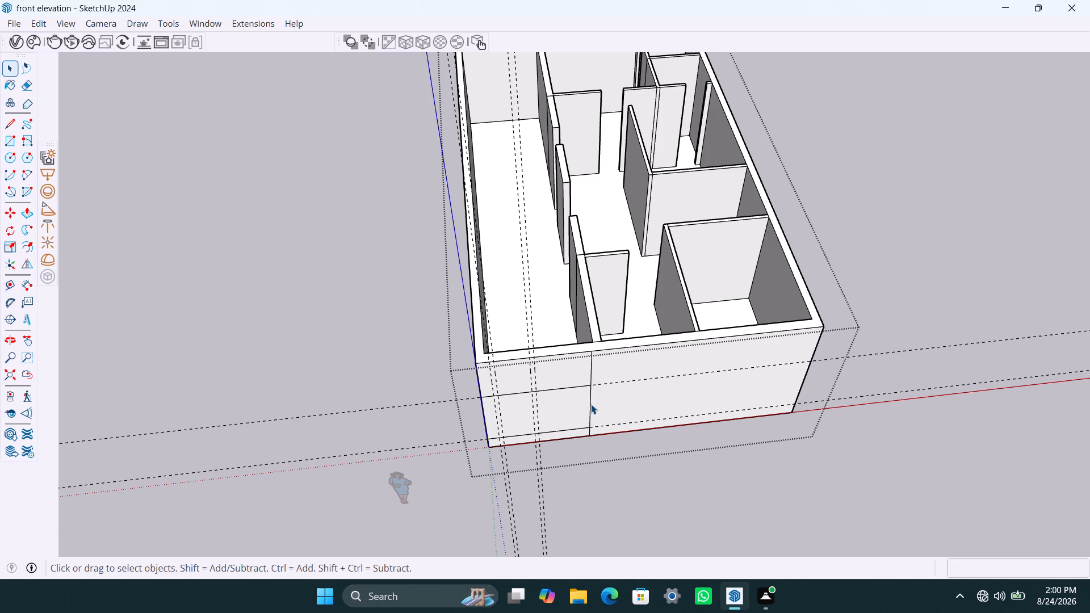
pyautogui.keyDown('shift'); pyautogui.scroll(-2, 586, 406); pyautogui.keyUp('shift')
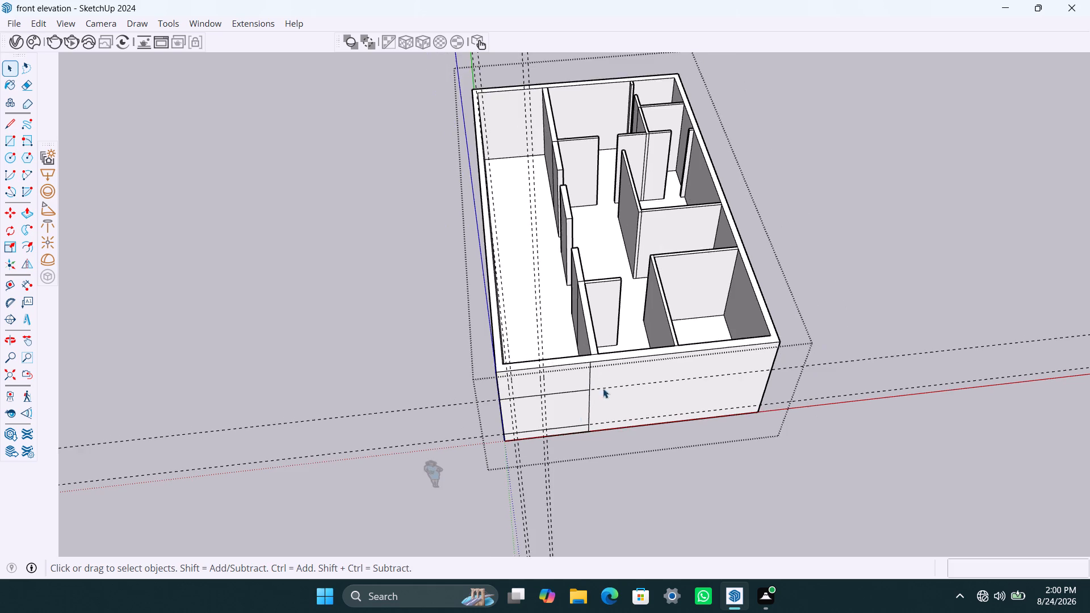
pyautogui.scroll(-4, 602, 367)
pyautogui.moveTo(619, 414); pyautogui.dragTo(571, 417, button='middle')
pyautogui.press('space')
pyautogui.click(806, 329)
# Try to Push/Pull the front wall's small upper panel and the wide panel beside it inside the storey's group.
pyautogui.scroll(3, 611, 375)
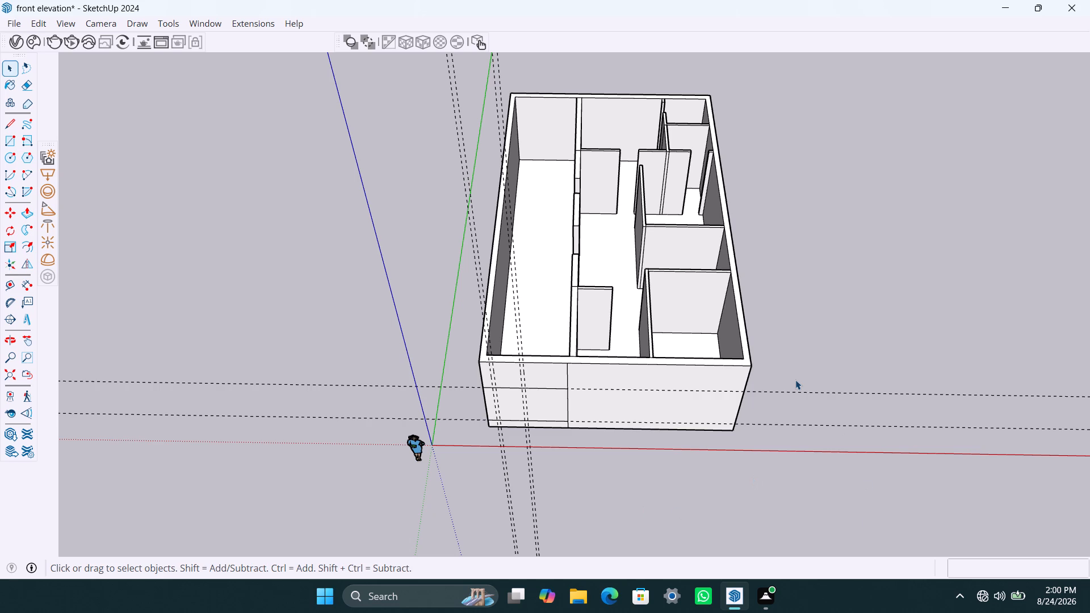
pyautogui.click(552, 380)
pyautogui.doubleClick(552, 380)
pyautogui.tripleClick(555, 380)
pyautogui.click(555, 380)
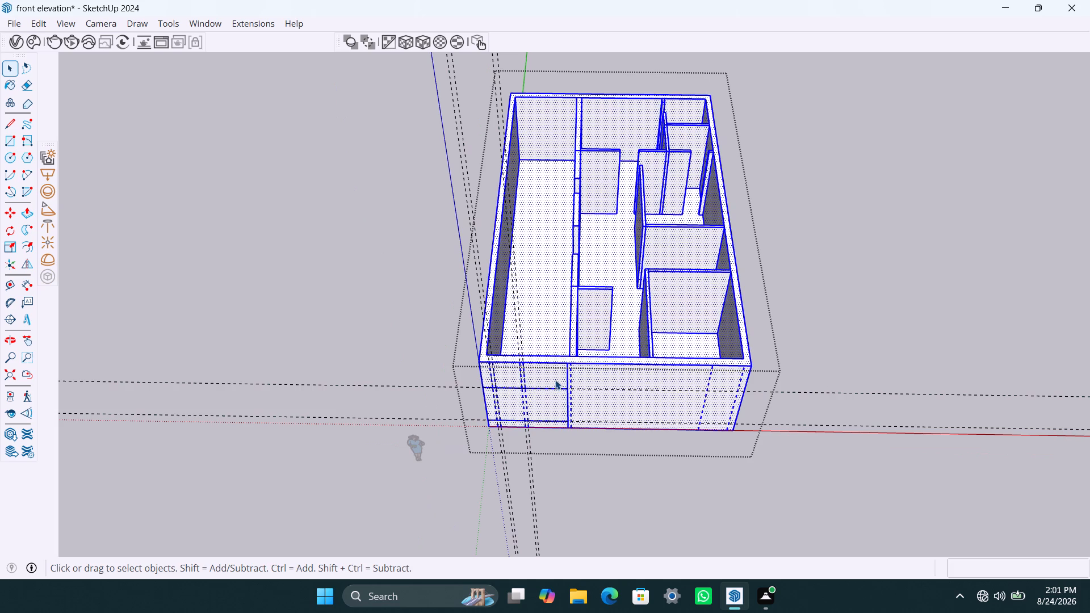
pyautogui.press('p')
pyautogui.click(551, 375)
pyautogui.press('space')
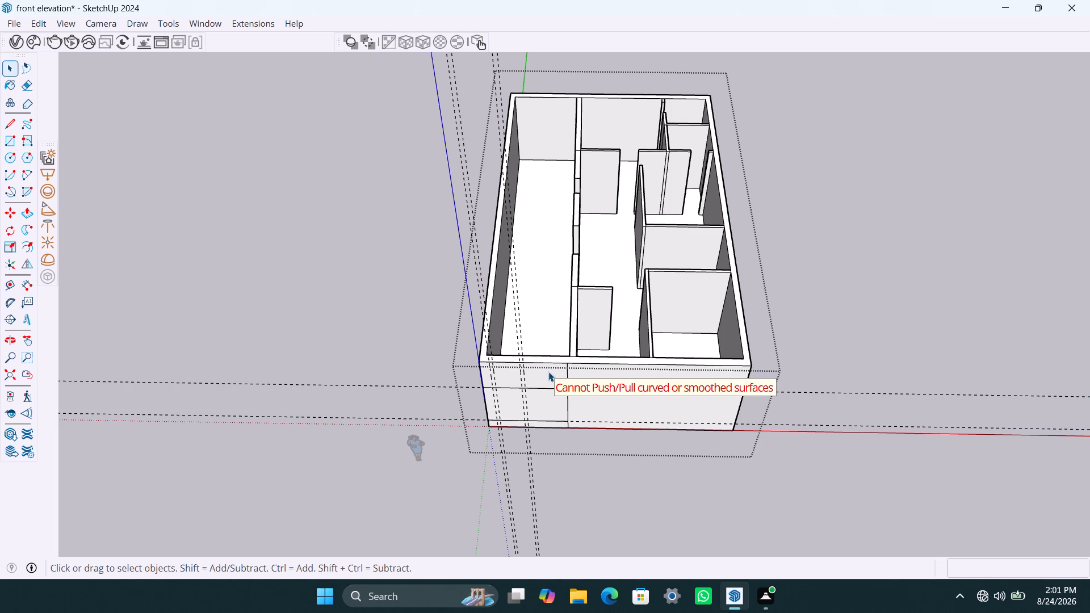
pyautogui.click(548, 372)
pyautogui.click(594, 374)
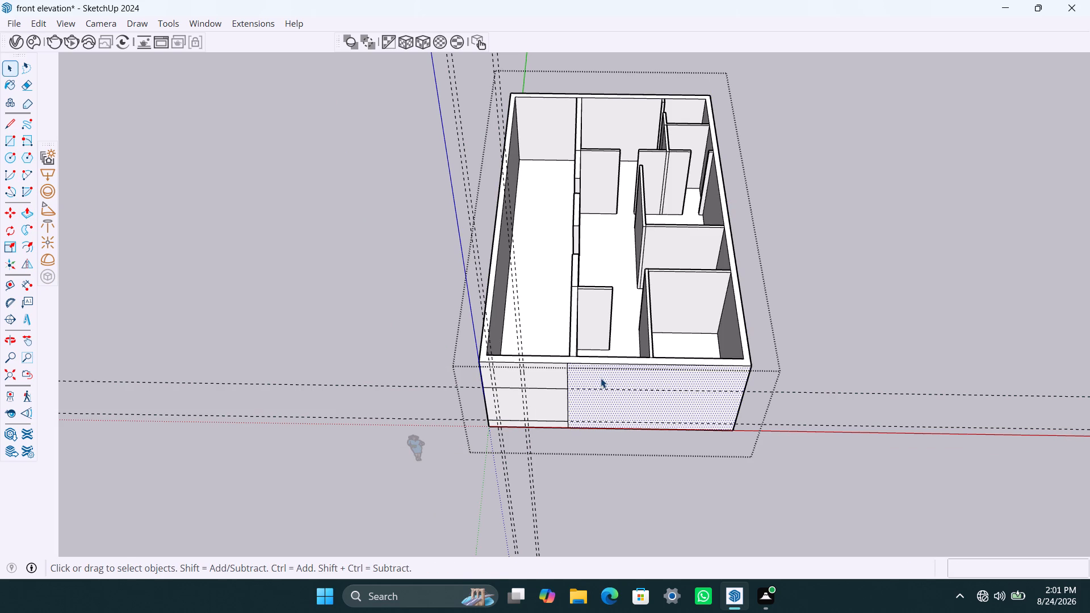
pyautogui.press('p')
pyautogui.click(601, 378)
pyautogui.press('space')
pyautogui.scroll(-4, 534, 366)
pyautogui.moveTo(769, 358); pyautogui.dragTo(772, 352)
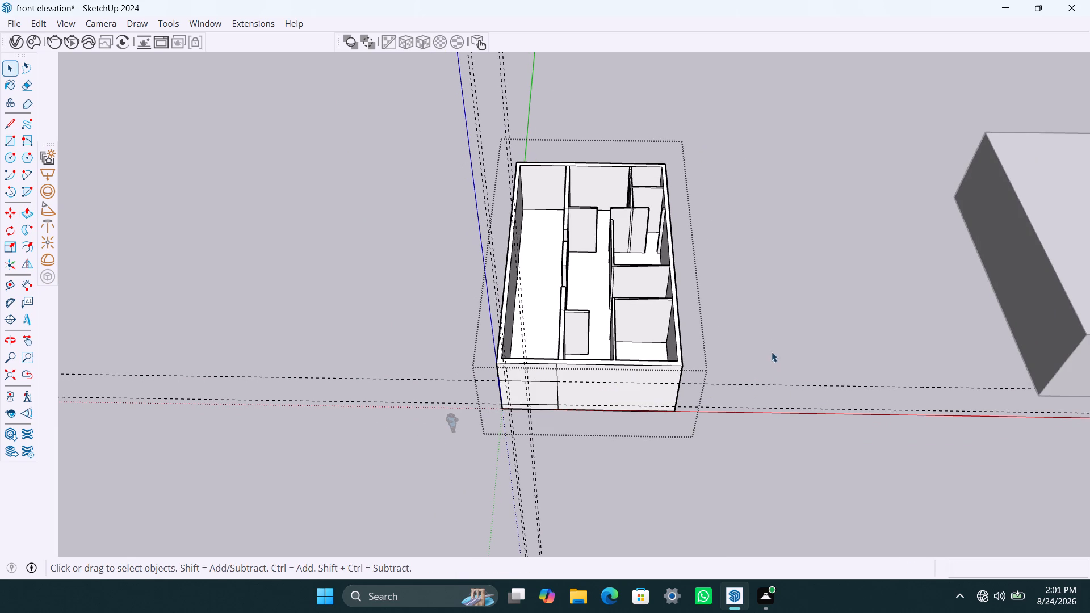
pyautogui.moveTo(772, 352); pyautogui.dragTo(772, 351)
# Examine the front wall's top and inner face around the long room, leaving the storey's group.
pyautogui.scroll(10, 533, 385)
pyautogui.moveTo(535, 359); pyautogui.dragTo(528, 385, button='middle')
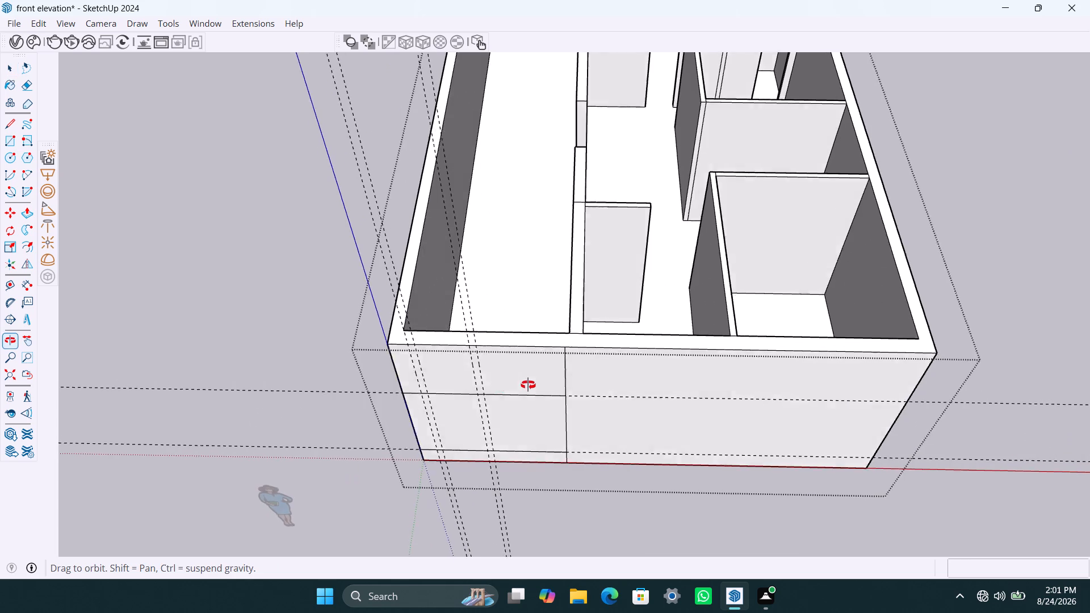
pyautogui.moveTo(528, 385); pyautogui.dragTo(522, 411, button='middle')
pyautogui.scroll(4, 557, 364)
pyautogui.moveTo(554, 362); pyautogui.dragTo(543, 409, button='middle')
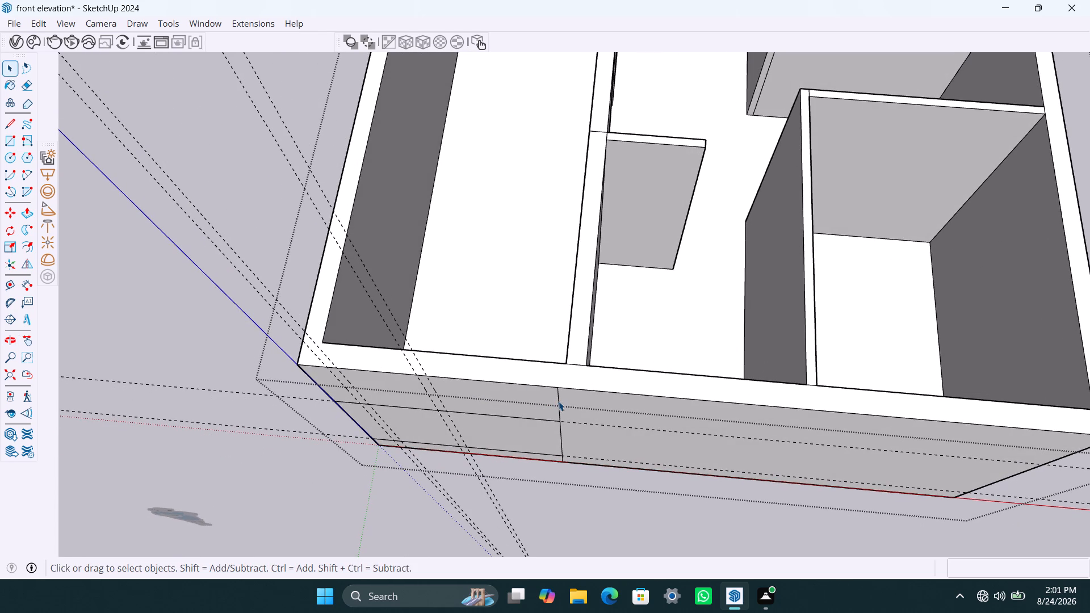
pyautogui.scroll(-11, 475, 385)
pyautogui.click(794, 312)
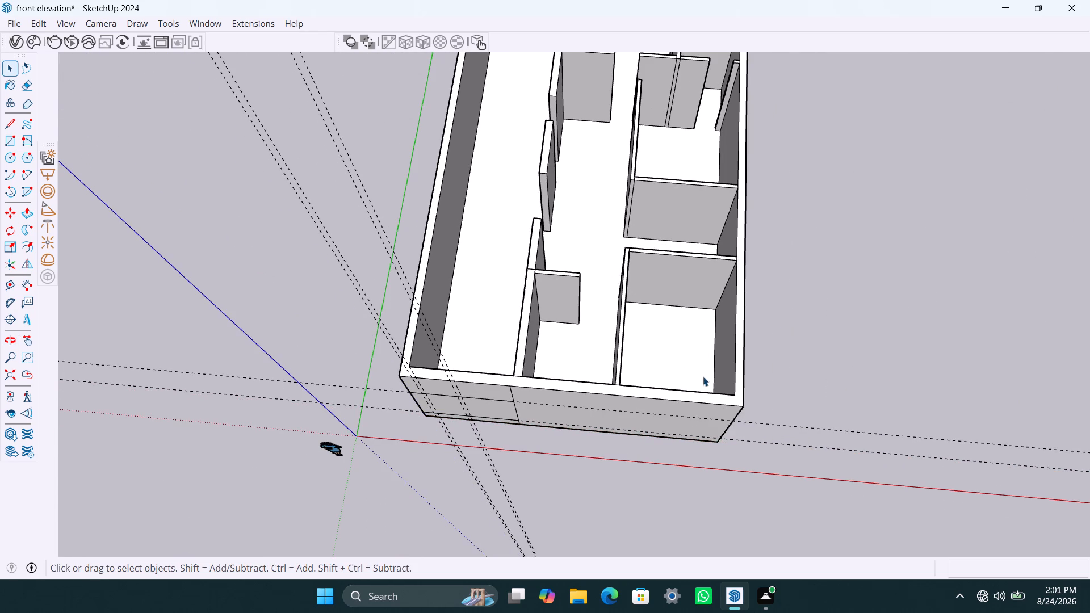
pyautogui.click(956, 321)
pyautogui.click(950, 321)
pyautogui.scroll(-2, 536, 404)
pyautogui.moveTo(501, 417); pyautogui.dragTo(353, 442, button='middle')
pyautogui.scroll(4, 502, 263)
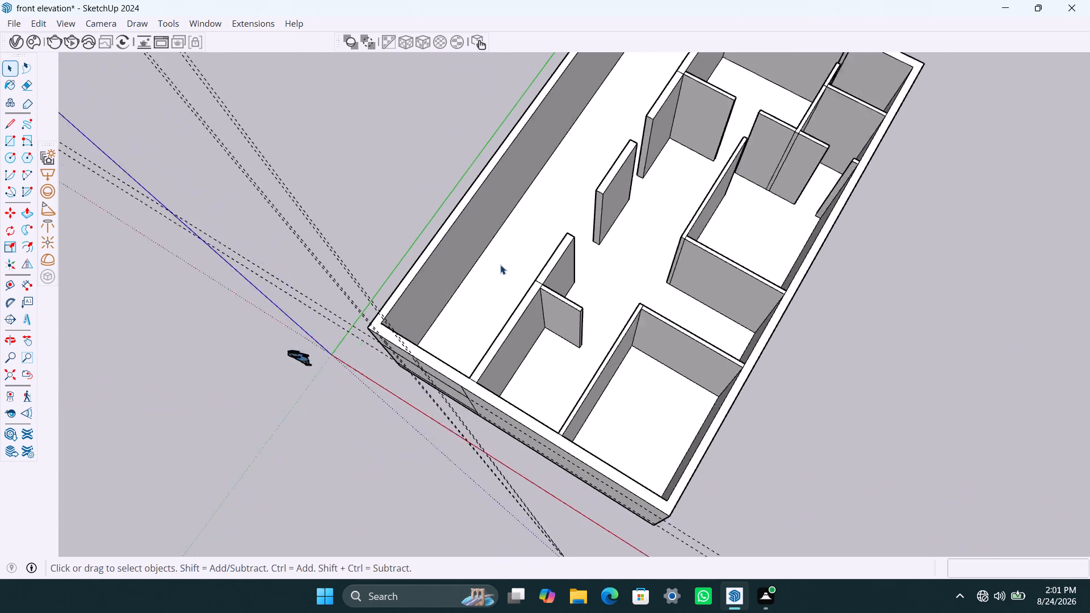
pyautogui.moveTo(494, 297); pyautogui.dragTo(293, 352, button='middle')
pyautogui.scroll(3, 439, 271)
pyautogui.moveTo(412, 299); pyautogui.dragTo(357, 310, button='middle')
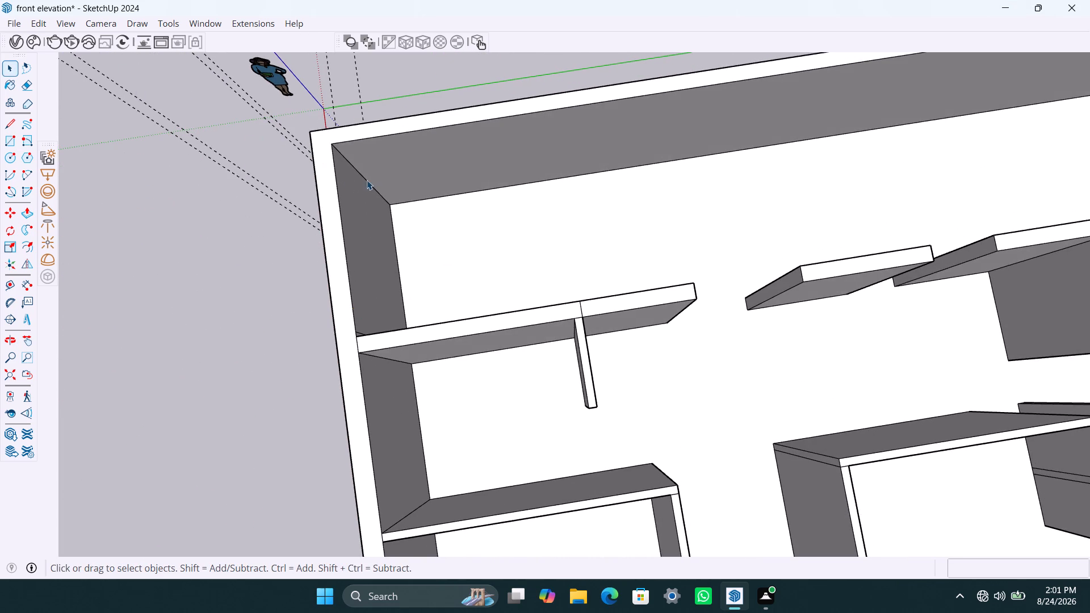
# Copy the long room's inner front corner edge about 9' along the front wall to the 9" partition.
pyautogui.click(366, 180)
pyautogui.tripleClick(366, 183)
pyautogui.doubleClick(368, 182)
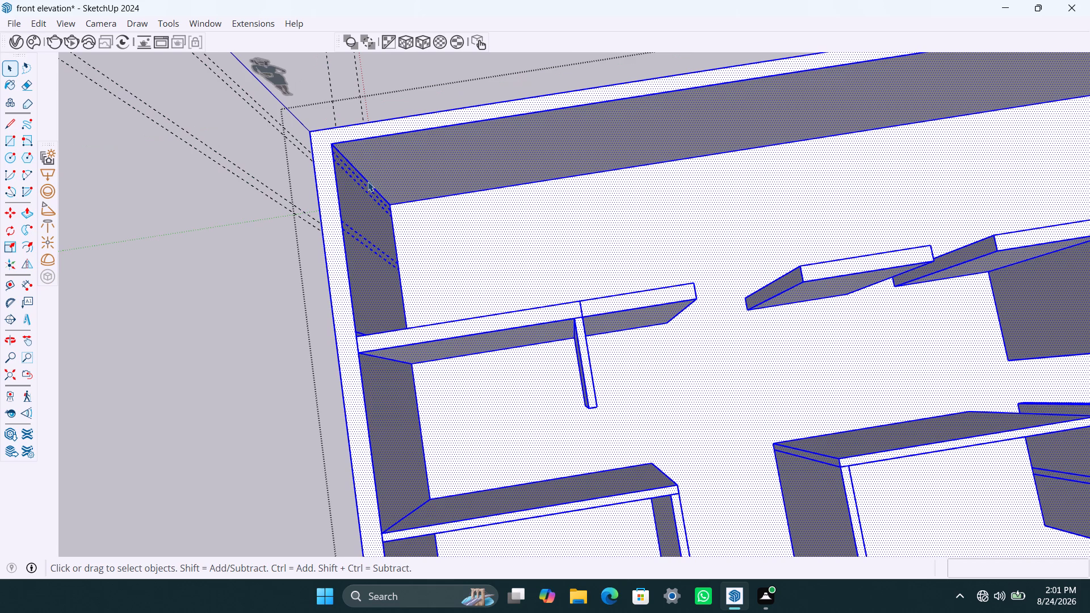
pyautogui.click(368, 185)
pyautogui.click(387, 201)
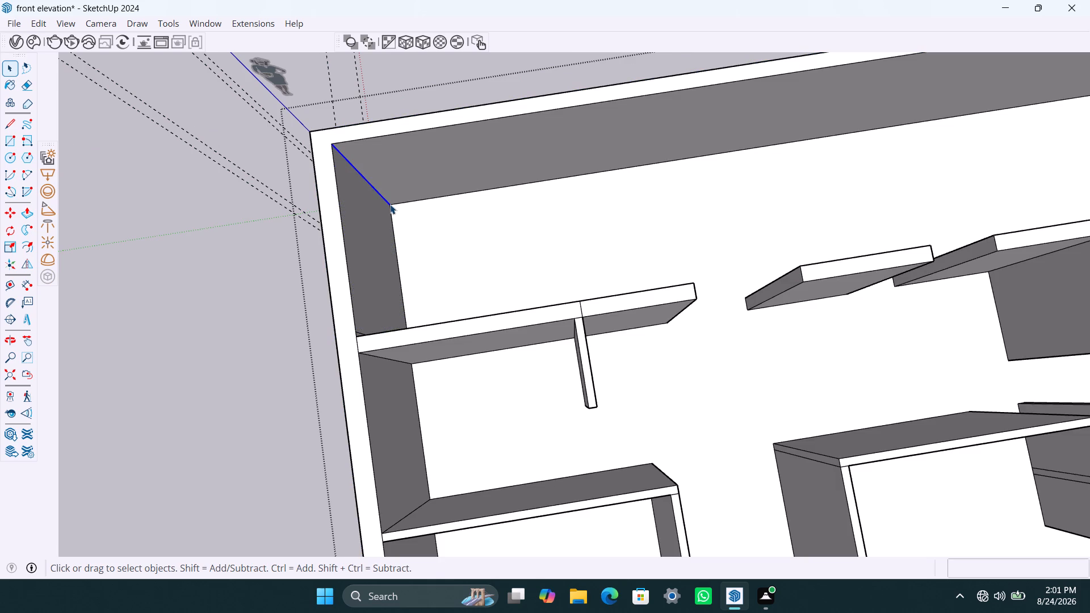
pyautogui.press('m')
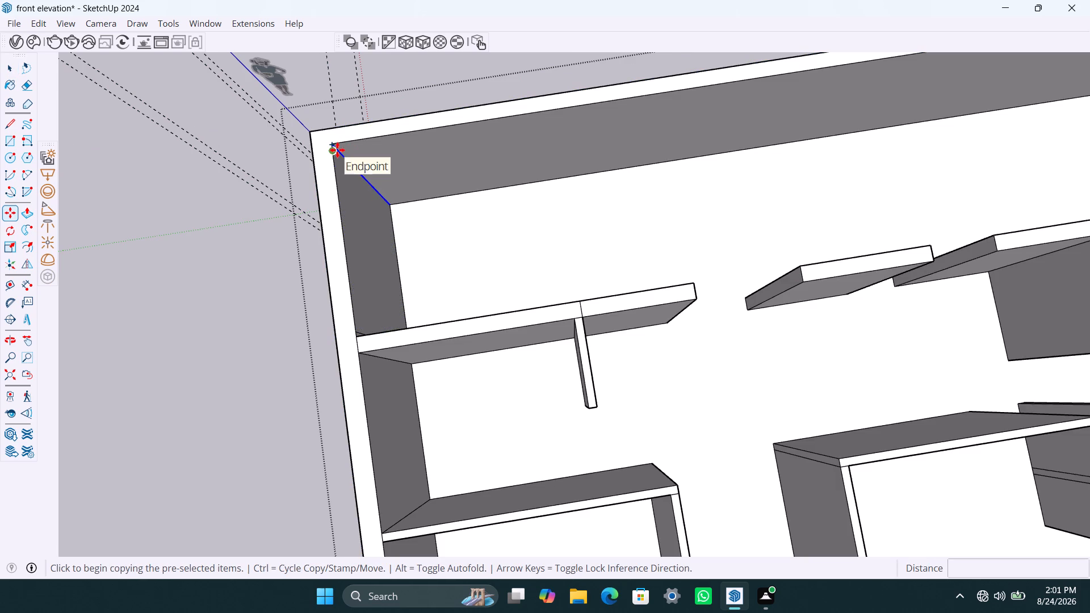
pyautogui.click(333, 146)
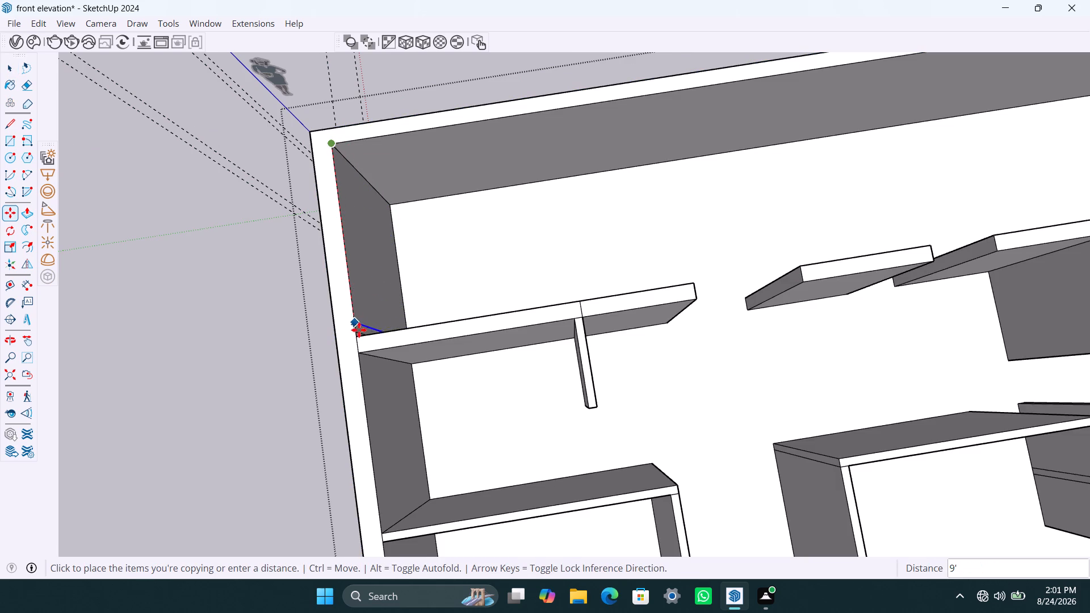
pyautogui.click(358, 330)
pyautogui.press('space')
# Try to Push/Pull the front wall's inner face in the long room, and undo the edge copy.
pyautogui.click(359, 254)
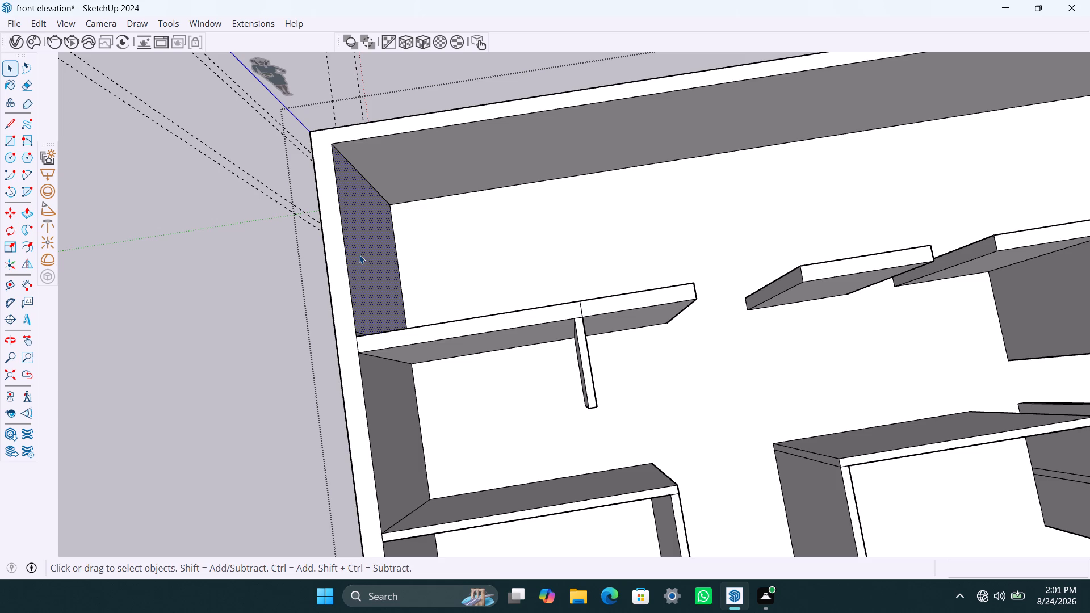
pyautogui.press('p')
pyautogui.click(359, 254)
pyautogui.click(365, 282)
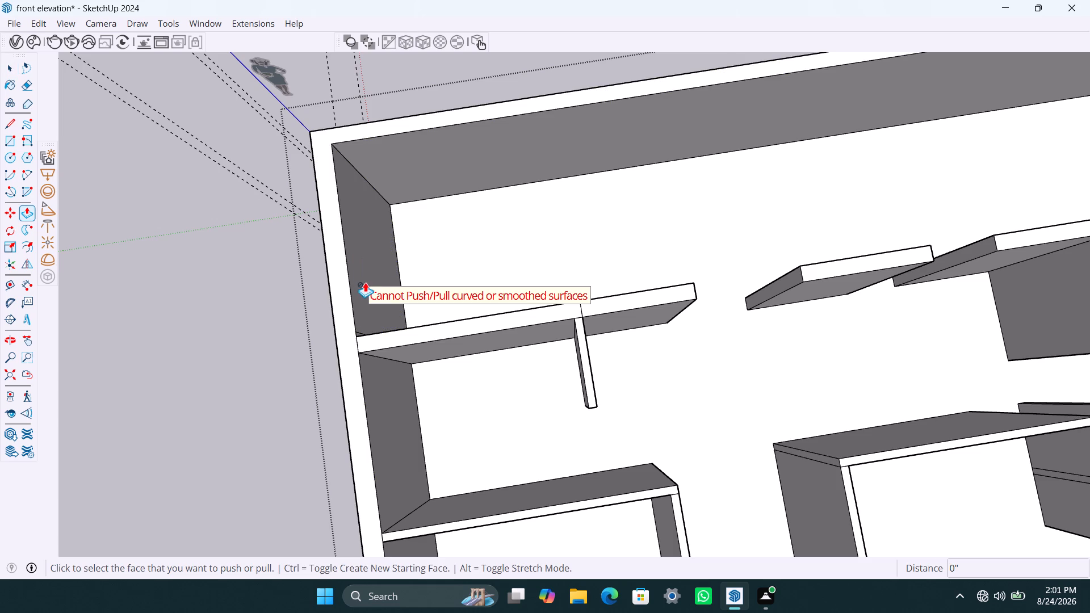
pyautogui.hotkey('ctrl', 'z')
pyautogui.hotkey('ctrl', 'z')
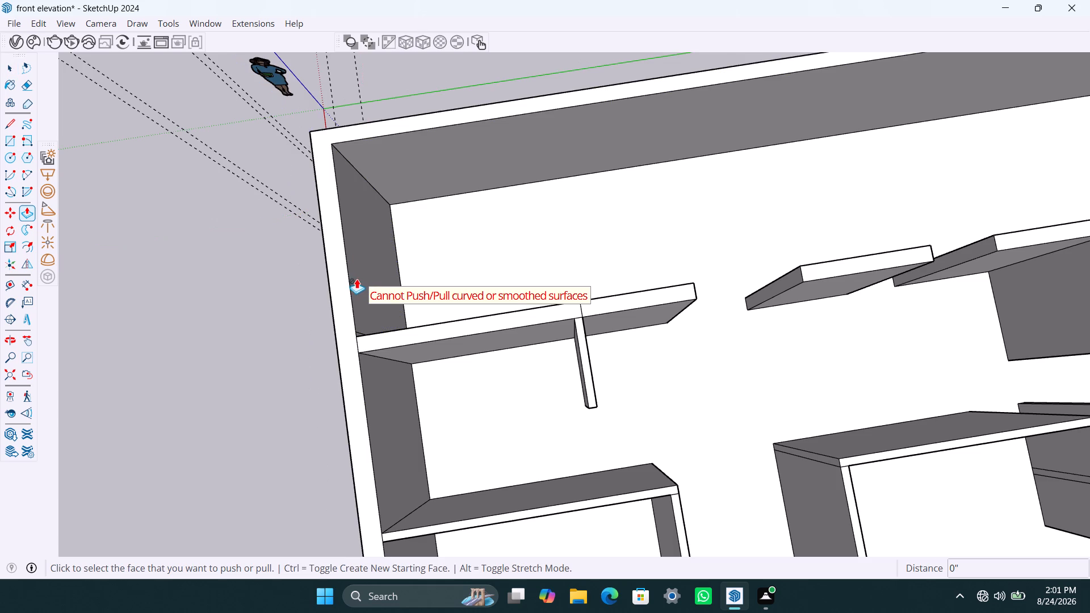
# Examine the front wall's outer face and the dividing line that meets its top edge.
pyautogui.scroll(-6, 286, 320)
pyautogui.moveTo(284, 340); pyautogui.dragTo(664, 45, button='middle')
pyautogui.press('space')
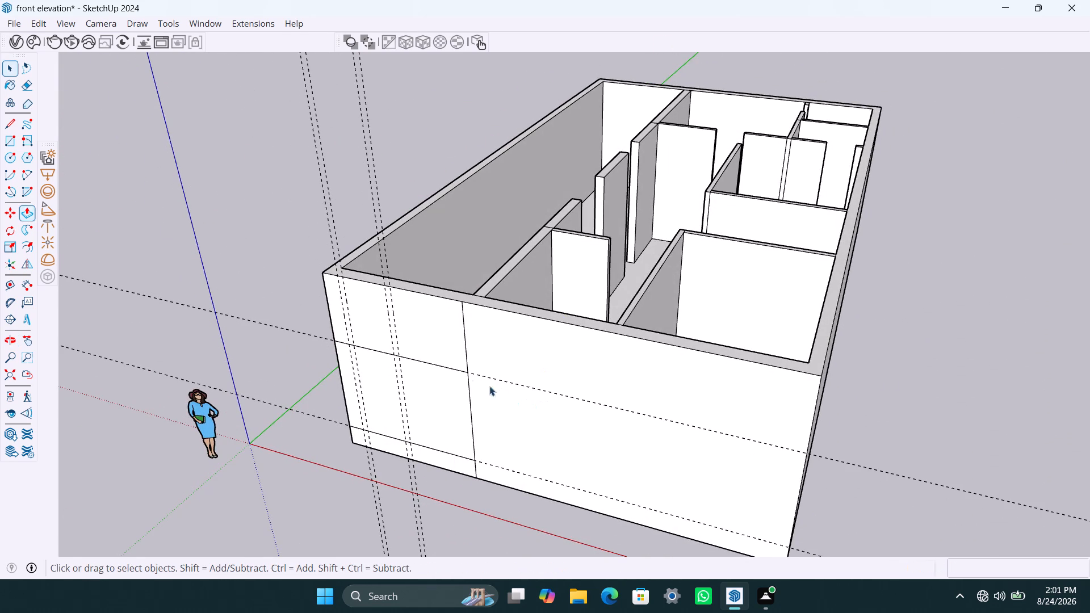
pyautogui.scroll(-2, 416, 415)
pyautogui.moveTo(430, 419); pyautogui.dragTo(587, 347, button='middle')
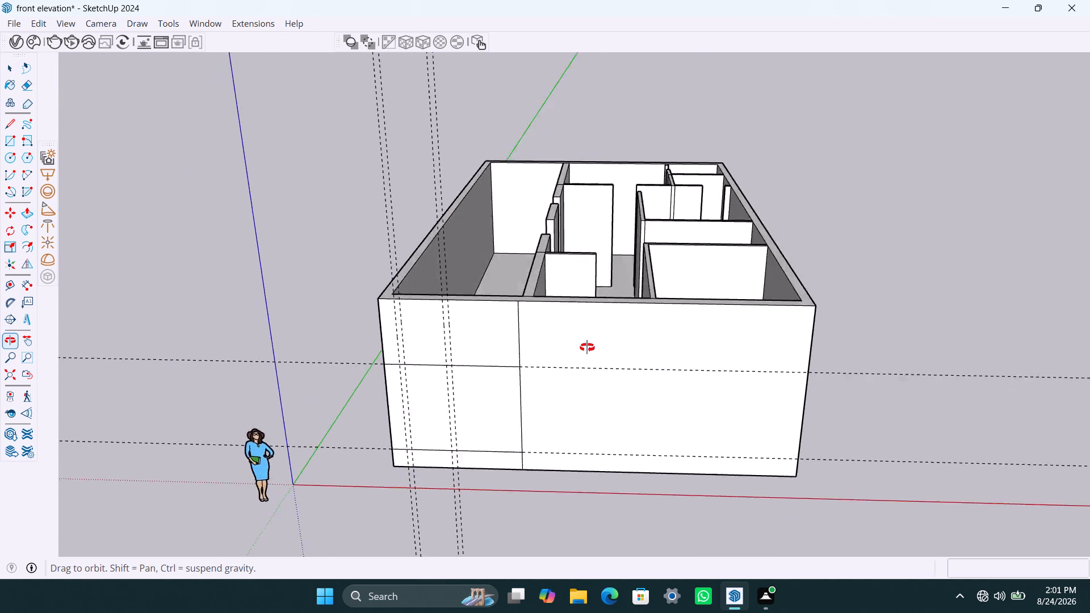
pyautogui.moveTo(587, 347); pyautogui.dragTo(596, 342, button='middle')
pyautogui.scroll(-4, 467, 332)
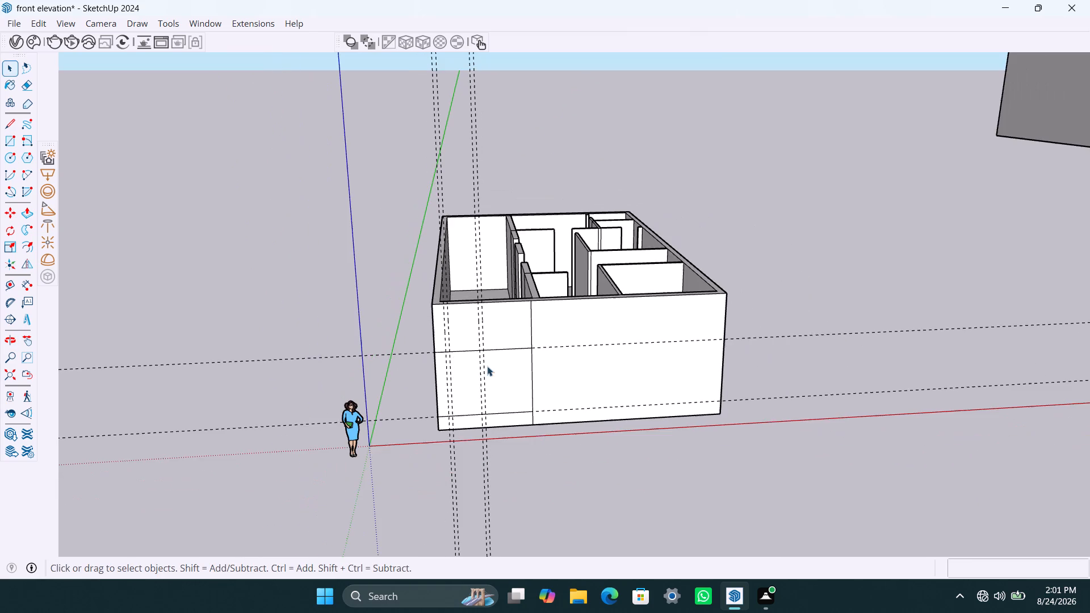
pyautogui.moveTo(493, 376); pyautogui.dragTo(459, 514, button='middle')
pyautogui.scroll(3, 500, 353)
pyautogui.moveTo(514, 362); pyautogui.dragTo(517, 404, button='middle')
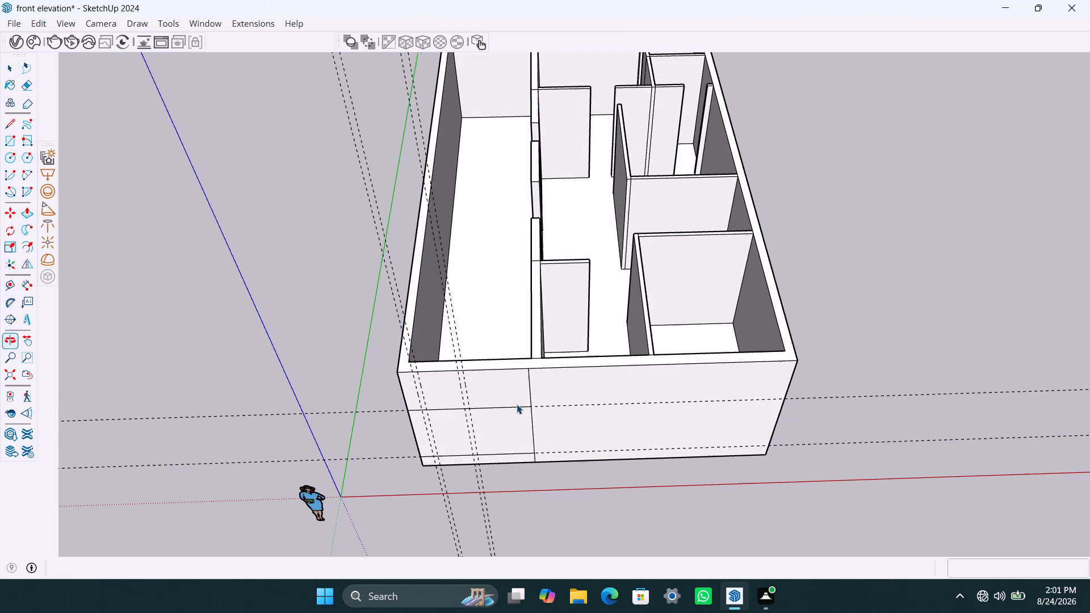
pyautogui.press('l')
pyautogui.press('space')
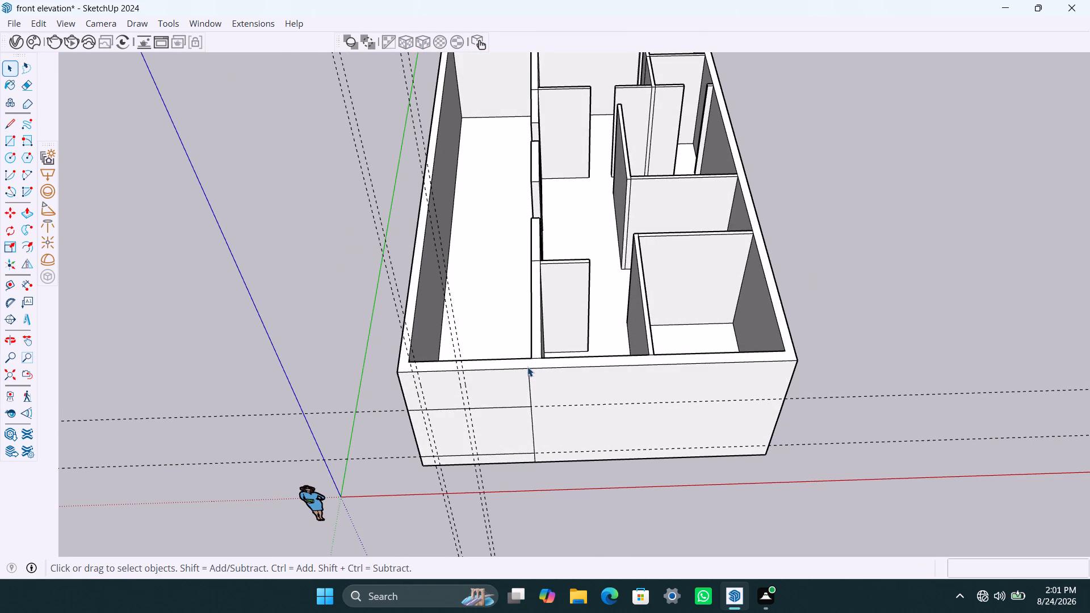
# Draw an 11 1/4" line across the top of the front wall from the outer face's vertical dividing line to the inner edge.
pyautogui.click(526, 365)
pyautogui.tripleClick(521, 366)
pyautogui.tripleClick(524, 366)
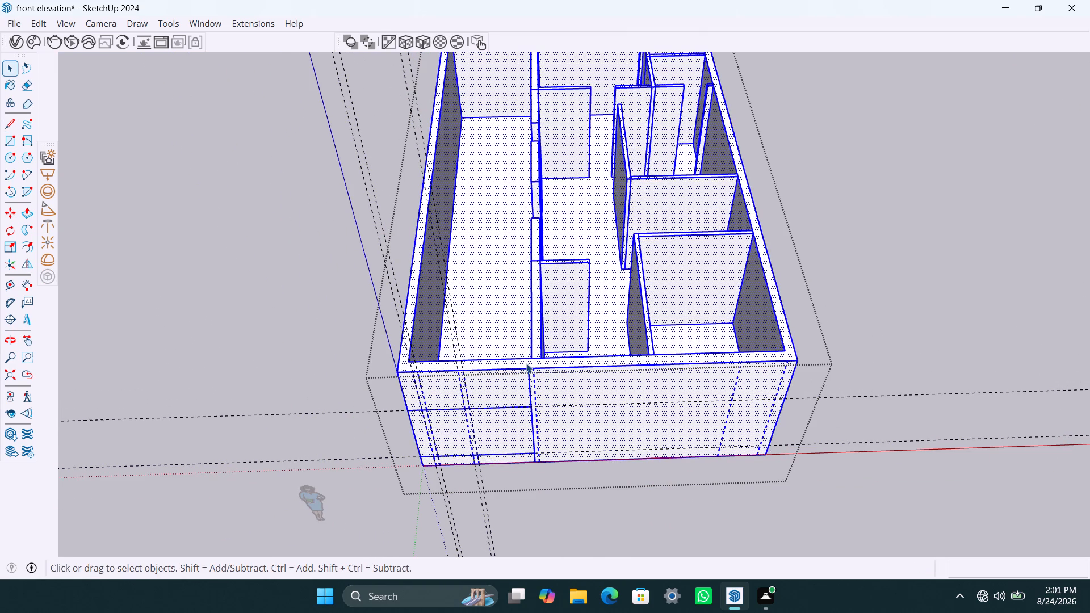
pyautogui.tripleClick(526, 363)
pyautogui.tripleClick(527, 363)
pyautogui.scroll(-4, 519, 360)
pyautogui.moveTo(518, 367); pyautogui.dragTo(508, 423, button='middle')
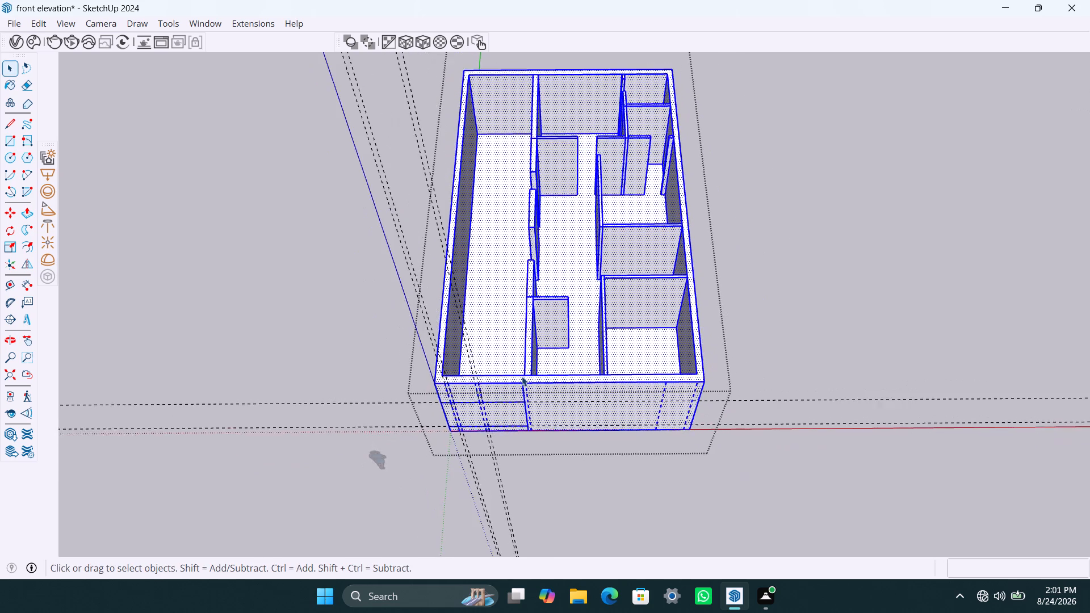
pyautogui.scroll(8, 522, 376)
pyautogui.click(524, 384)
pyautogui.press('l')
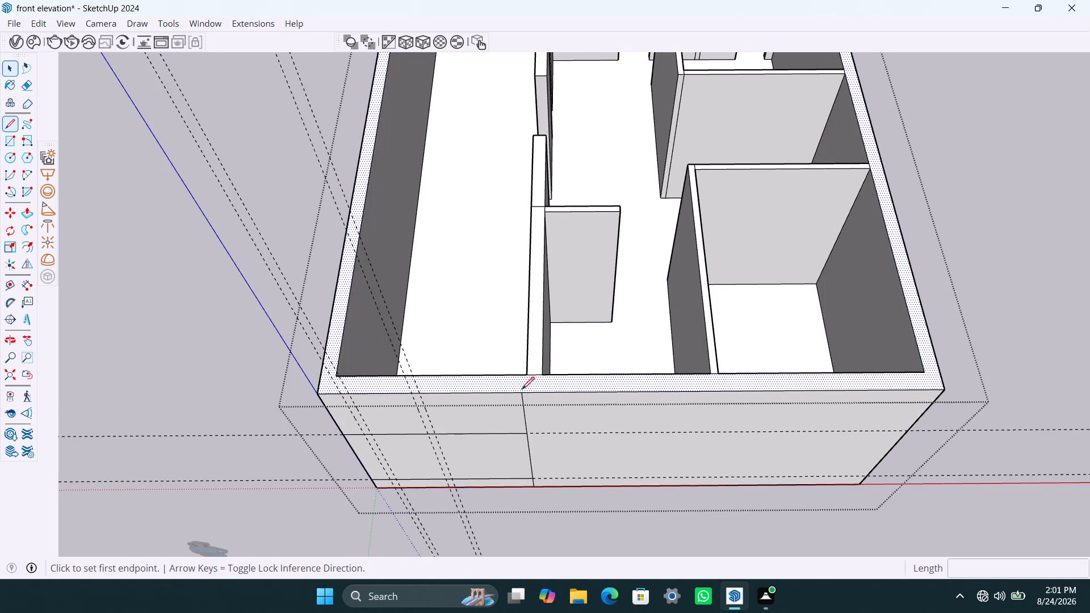
pyautogui.click(523, 389)
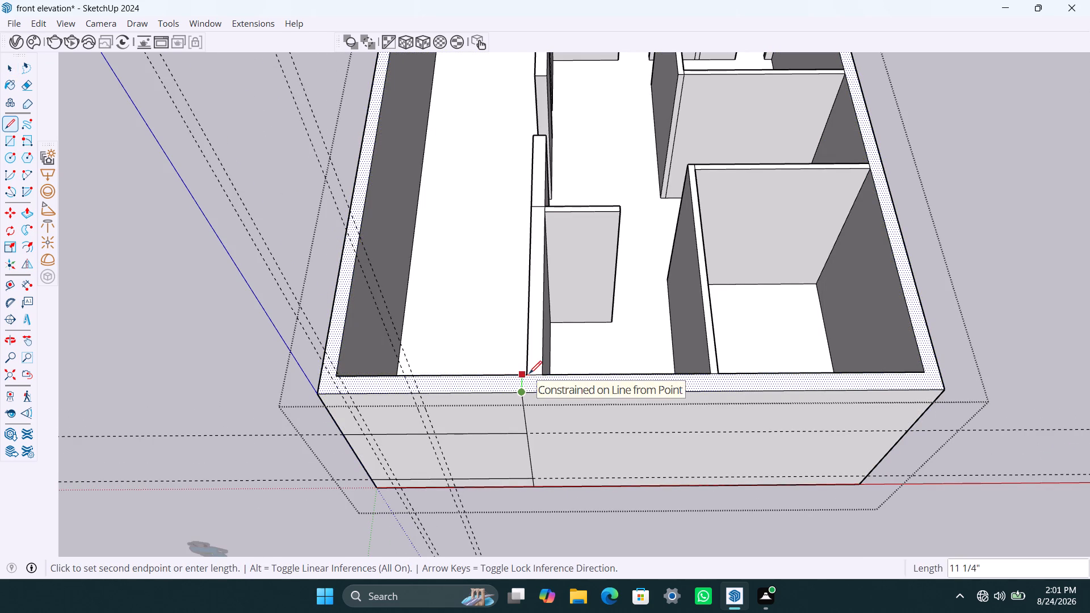
pyautogui.click(526, 373)
pyautogui.press('space')
# Check by selection whether the new line divides the top face of the outer wall.
pyautogui.click(502, 387)
pyautogui.click(523, 387)
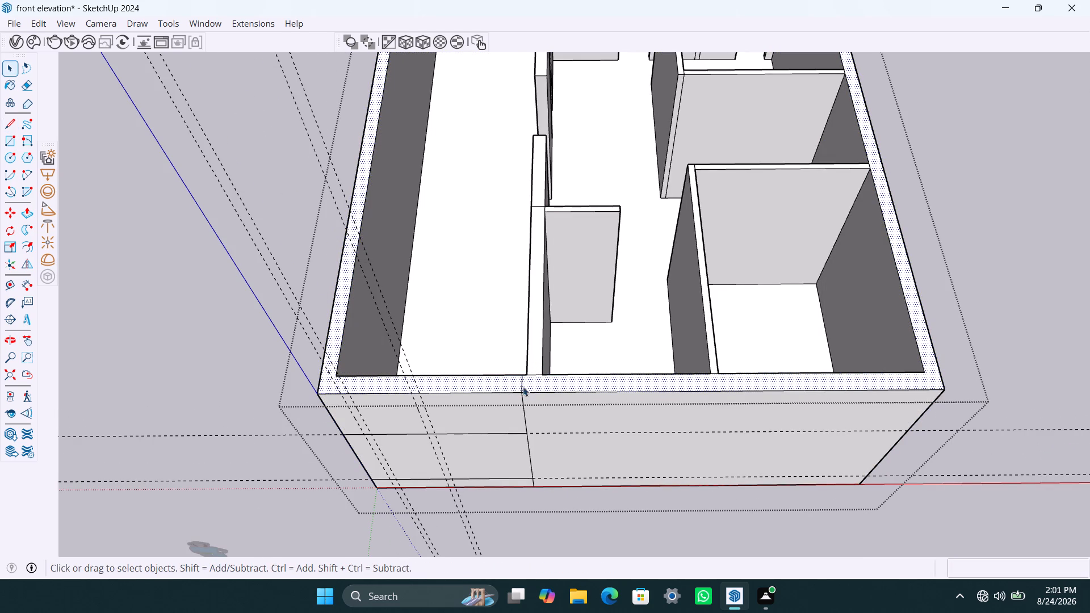
pyautogui.click(506, 383)
pyautogui.scroll(4, 514, 377)
pyautogui.moveTo(515, 388); pyautogui.dragTo(508, 425, button='middle')
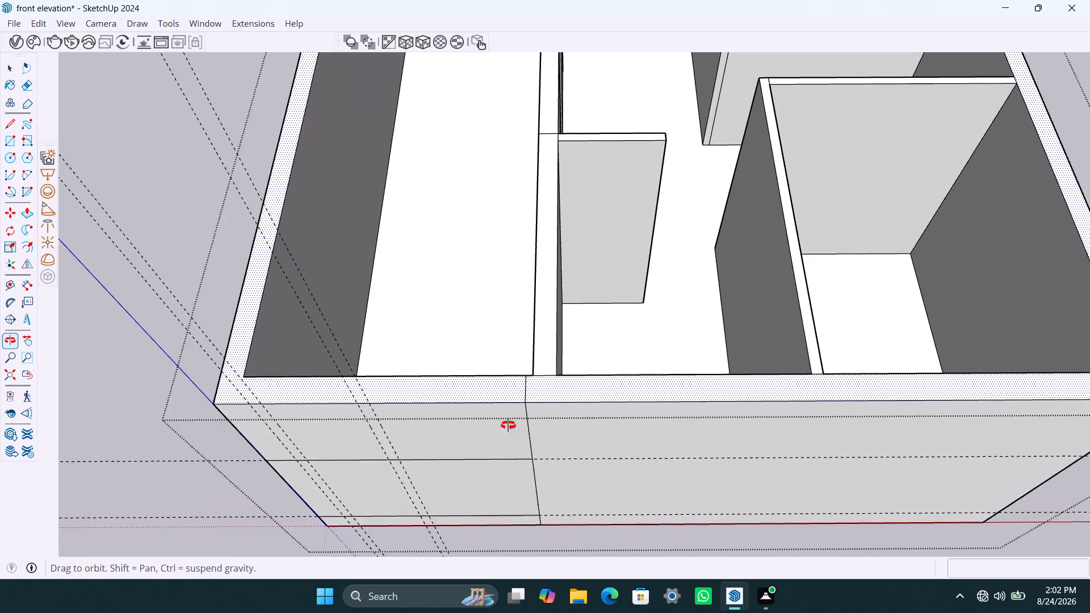
pyautogui.moveTo(508, 425); pyautogui.dragTo(505, 484, button='middle')
pyautogui.scroll(2, 533, 444)
pyautogui.click(541, 436)
pyautogui.doubleClick(496, 437)
pyautogui.doubleClick(506, 440)
pyautogui.click(510, 440)
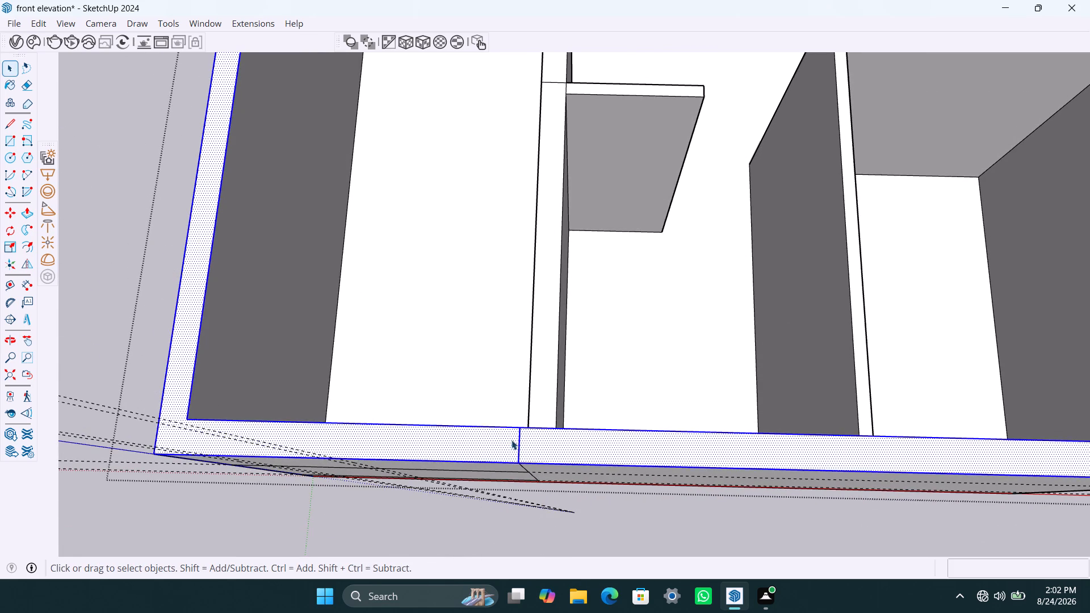
pyautogui.doubleClick(527, 440)
# Draw a second line across the front wall's top from the long room's inner corner to the outer edge.
pyautogui.scroll(-4, 502, 436)
pyautogui.moveTo(513, 422); pyautogui.dragTo(487, 472, button='middle')
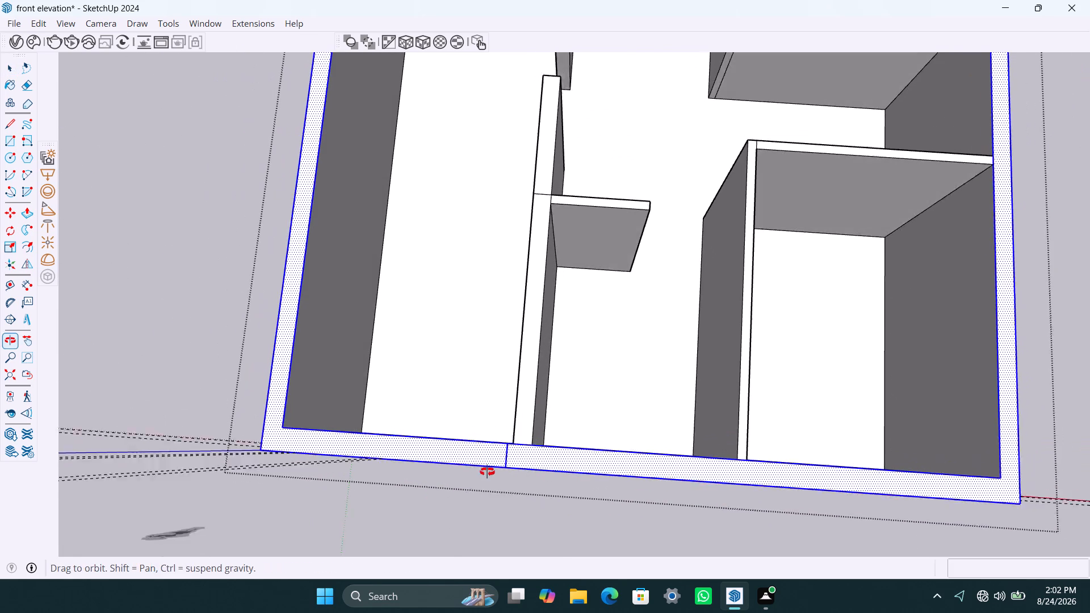
pyautogui.moveTo(487, 472); pyautogui.dragTo(487, 473, button='middle')
pyautogui.press('l')
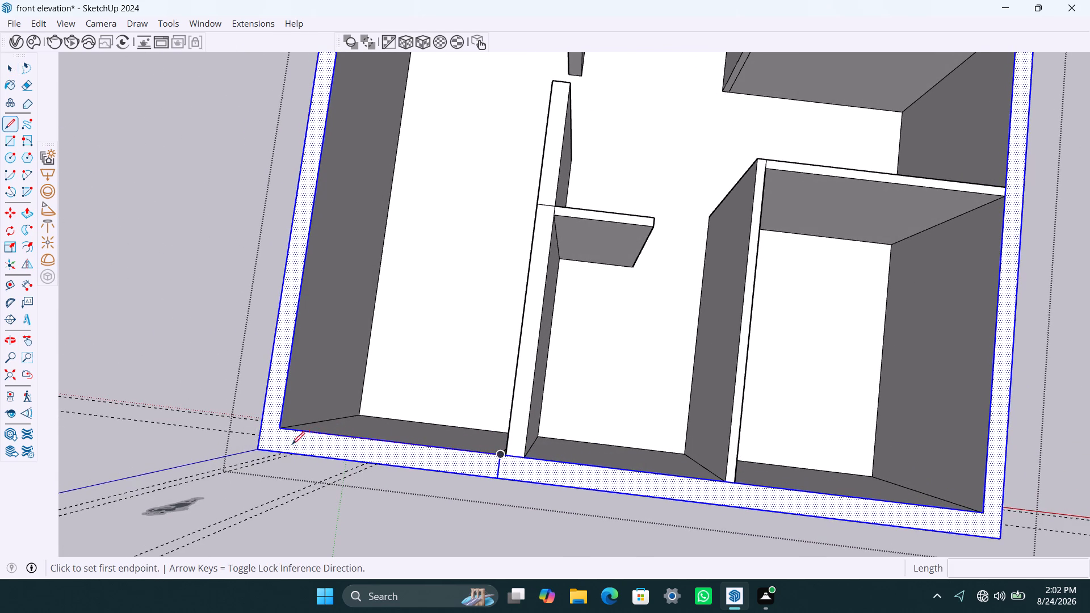
pyautogui.click(272, 450)
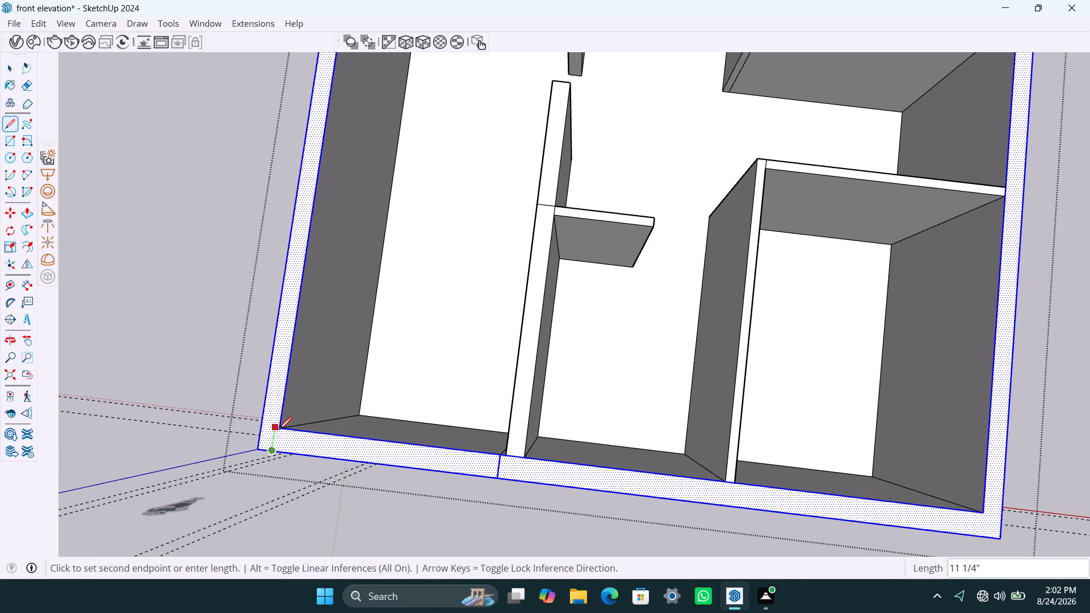
pyautogui.press('Escape')
pyautogui.click(279, 430)
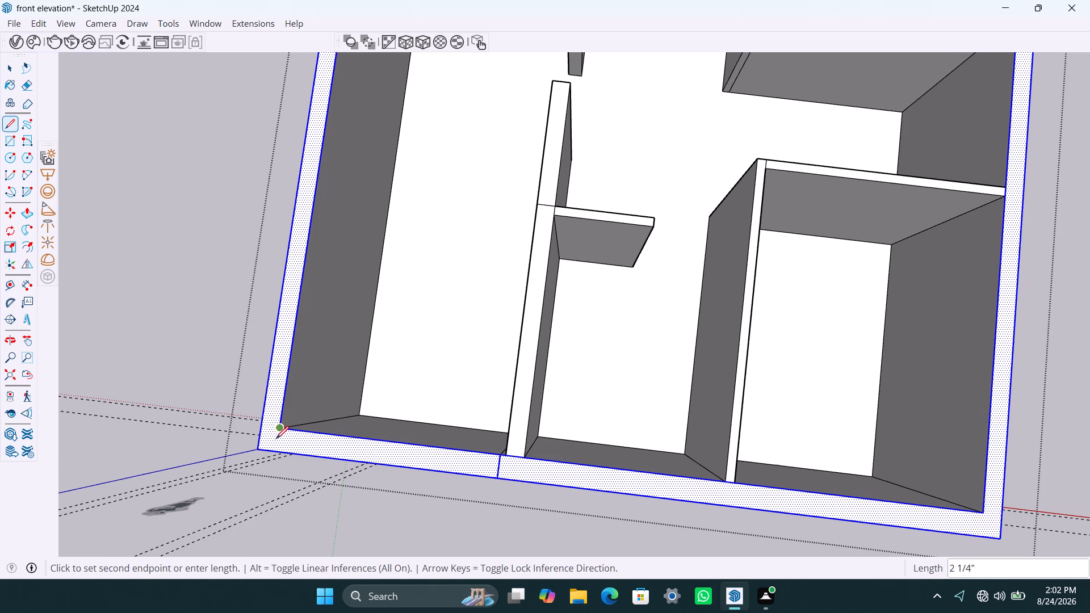
pyautogui.click(274, 453)
pyautogui.press('space')
pyautogui.click(294, 444)
pyautogui.click(265, 436)
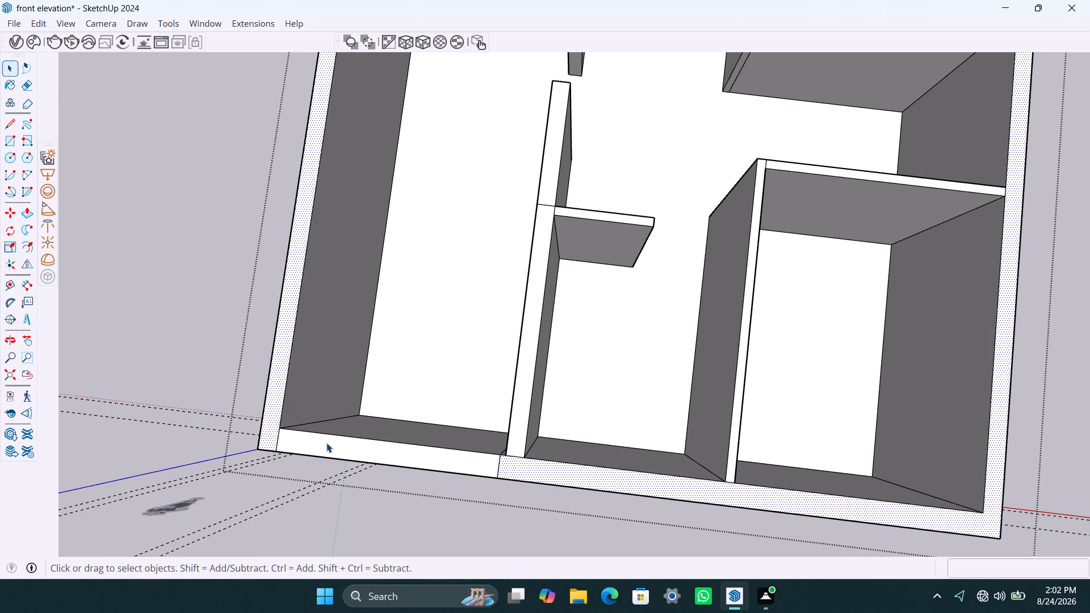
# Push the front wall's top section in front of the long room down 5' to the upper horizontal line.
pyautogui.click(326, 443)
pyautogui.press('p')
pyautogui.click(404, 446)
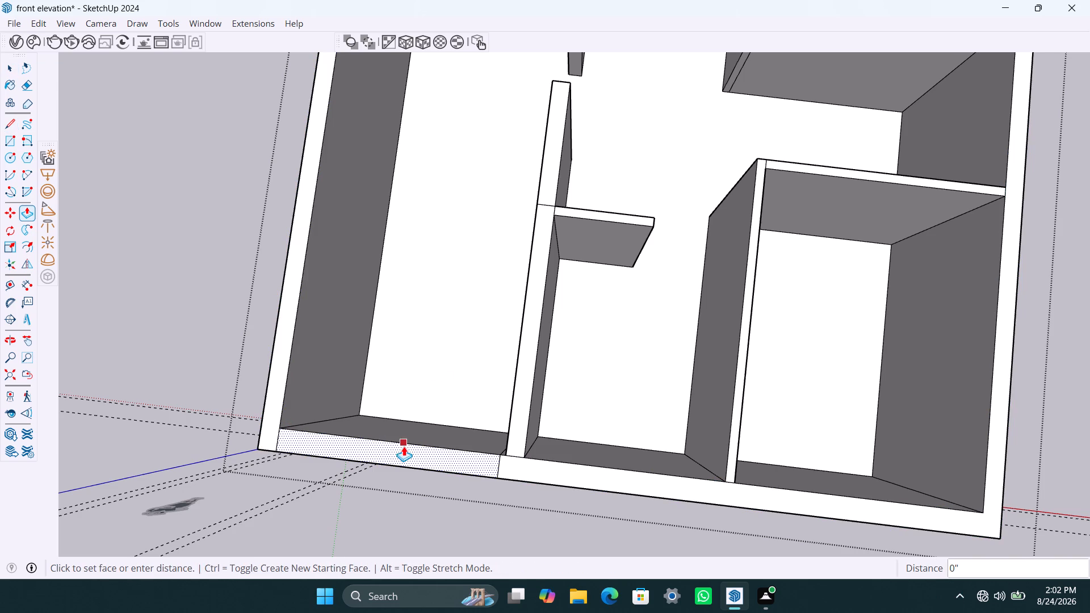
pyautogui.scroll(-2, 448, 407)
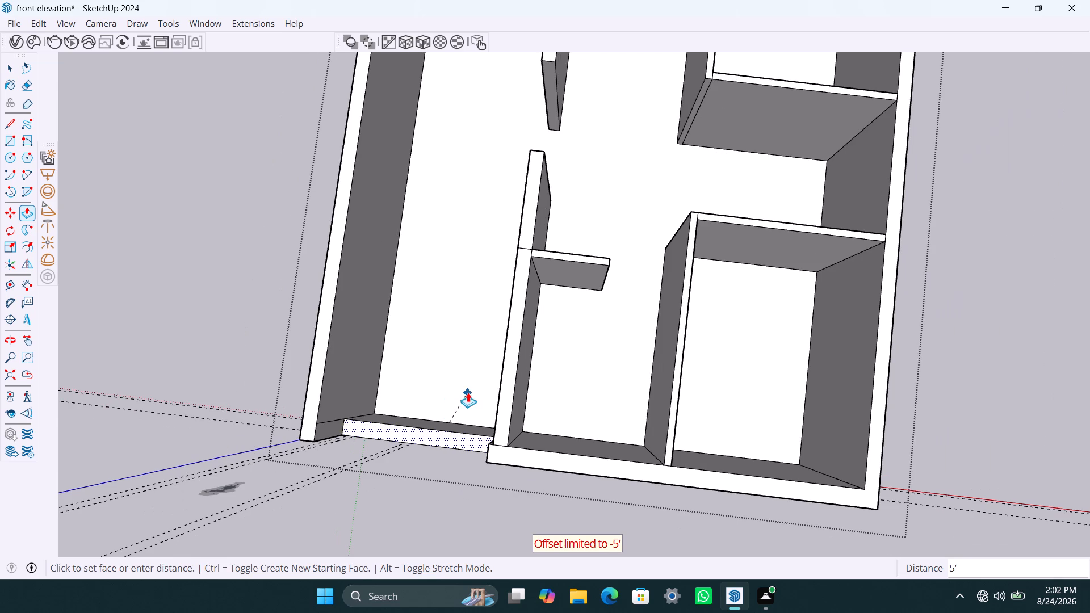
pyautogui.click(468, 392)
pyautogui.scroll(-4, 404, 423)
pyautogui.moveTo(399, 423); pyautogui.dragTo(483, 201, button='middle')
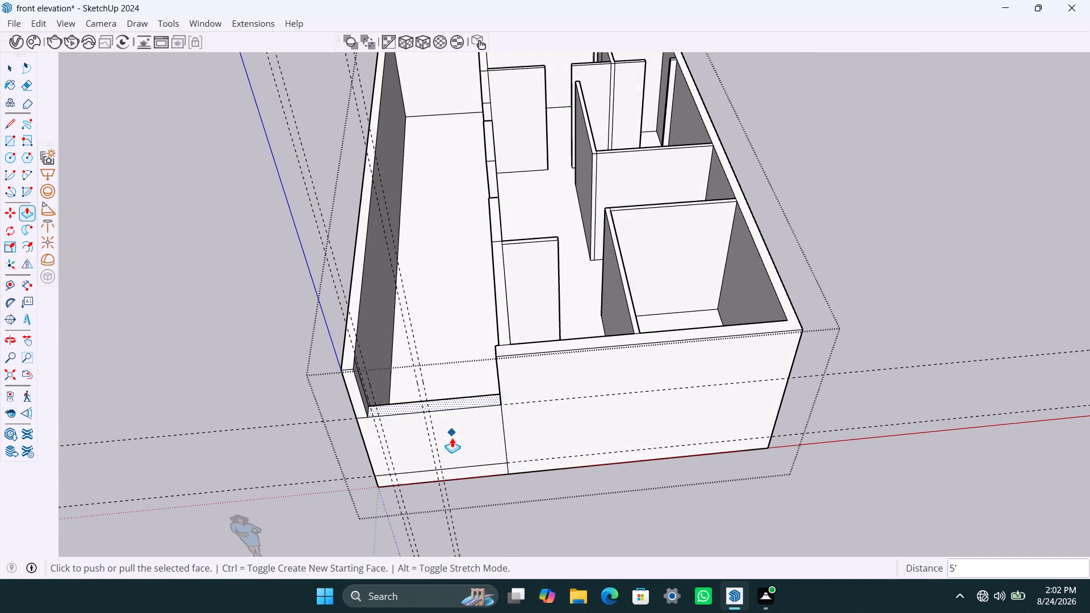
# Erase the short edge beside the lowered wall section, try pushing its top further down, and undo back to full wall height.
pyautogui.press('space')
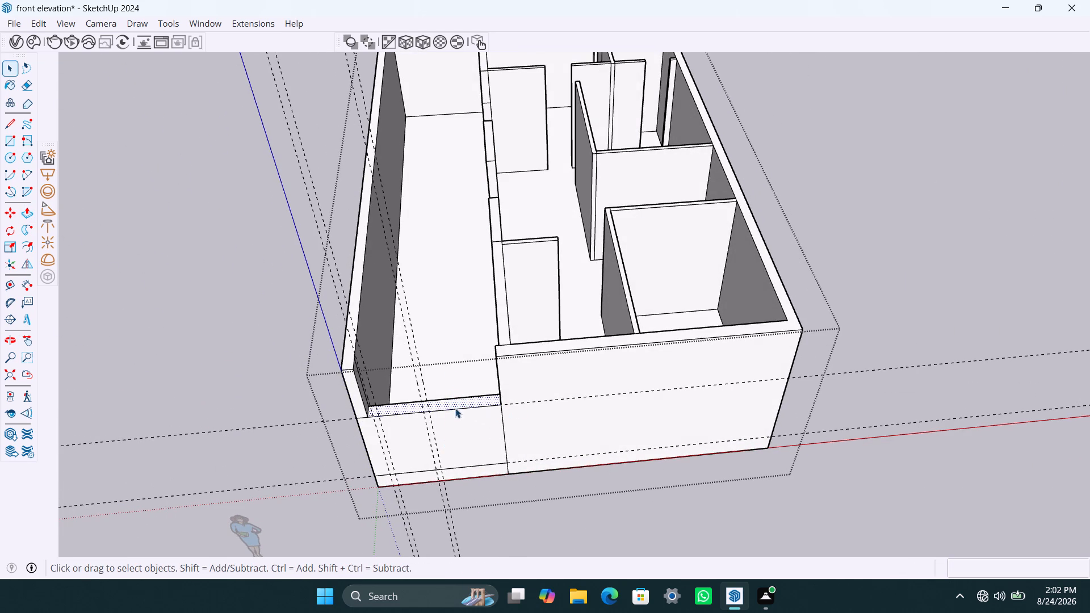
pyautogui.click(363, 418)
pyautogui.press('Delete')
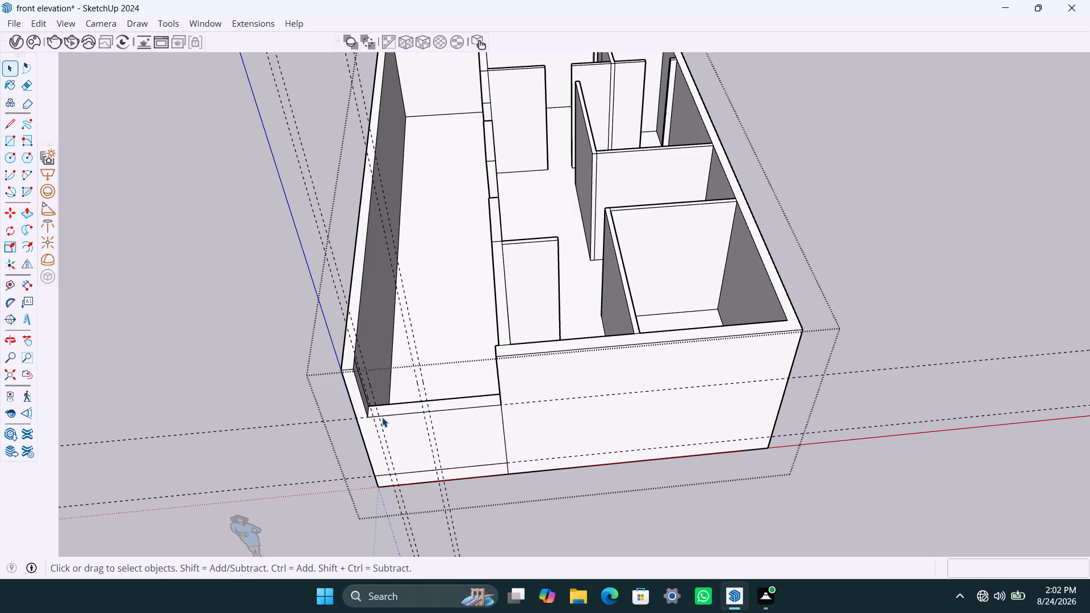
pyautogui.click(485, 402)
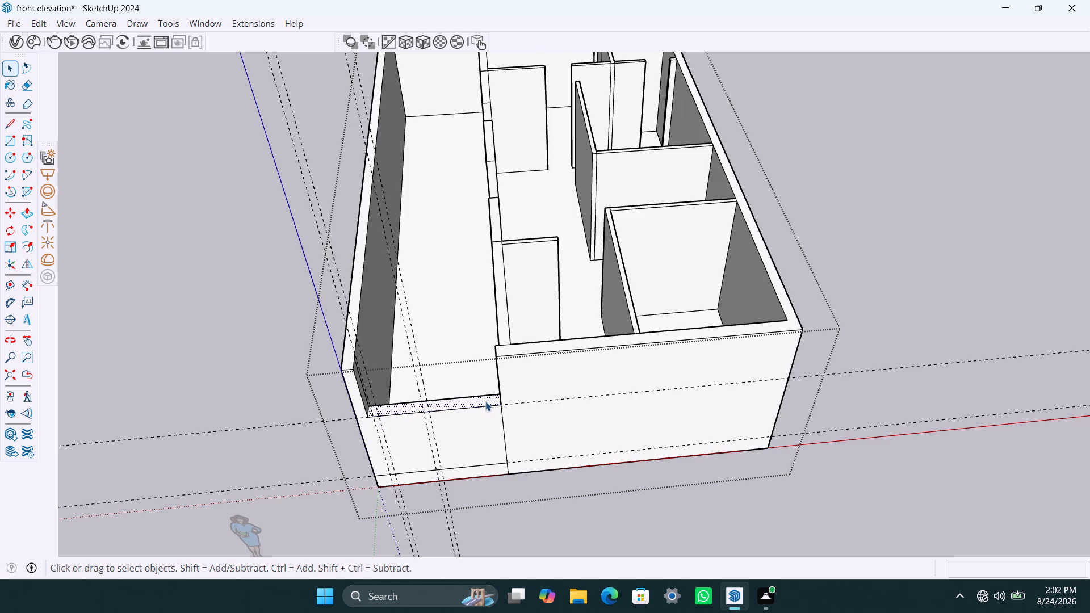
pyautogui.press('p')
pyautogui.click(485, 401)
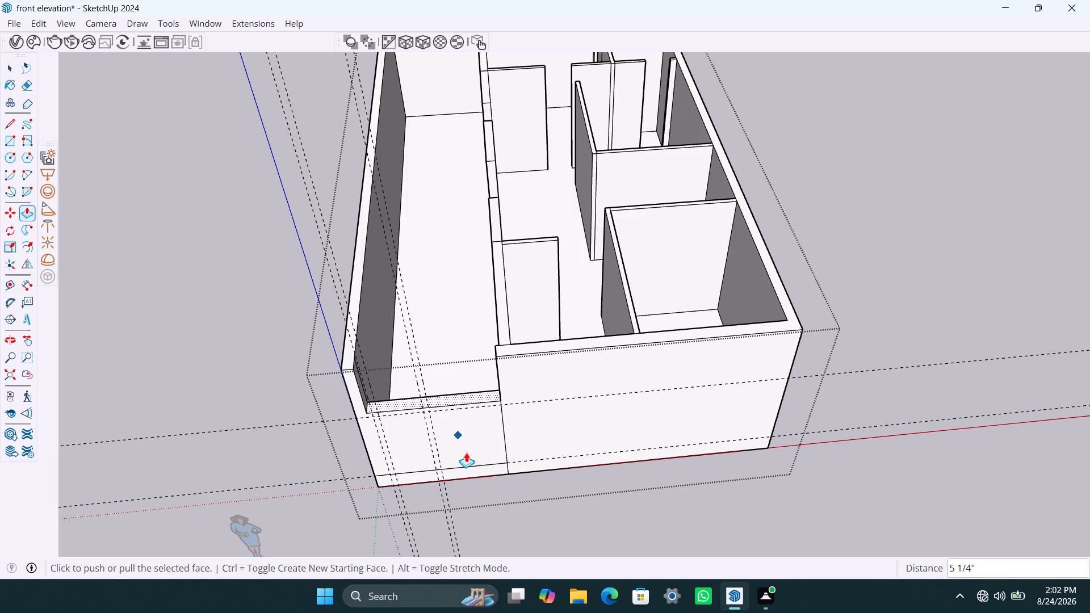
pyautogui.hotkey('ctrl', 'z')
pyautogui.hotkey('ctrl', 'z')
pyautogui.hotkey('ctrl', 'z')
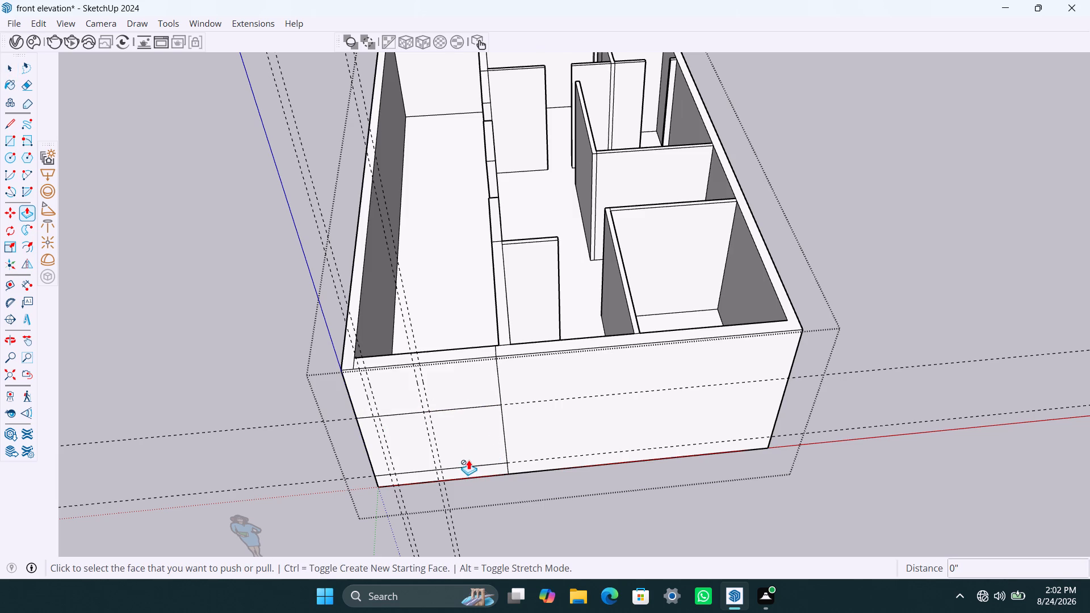
# Erase the upper horizontal line segments and the guide running along them from the front wall's outer face.
pyautogui.press('space')
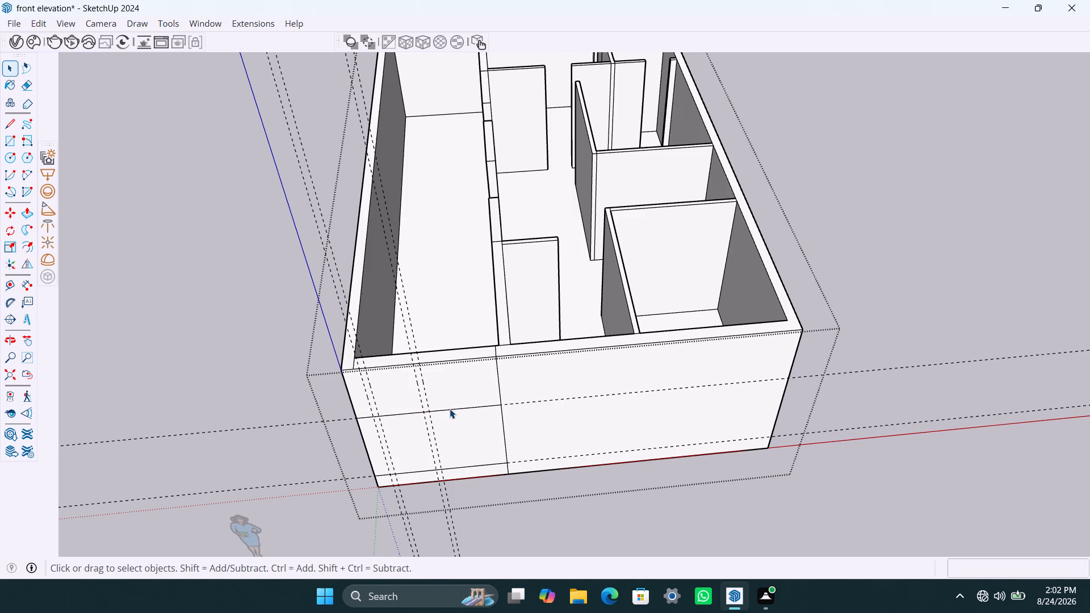
pyautogui.click(450, 409)
pyautogui.press('Delete')
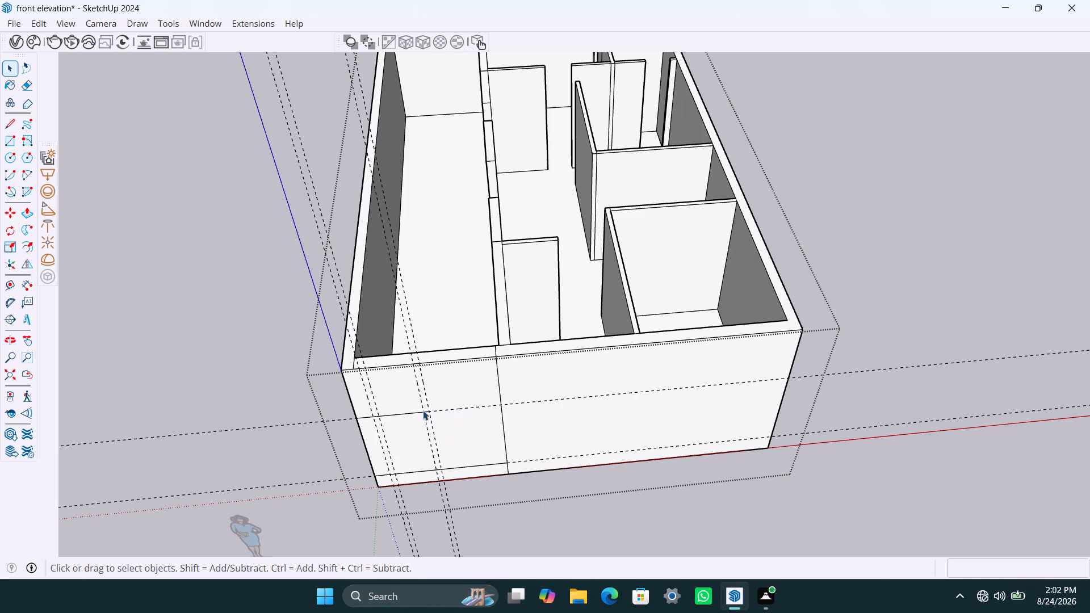
pyautogui.click(425, 410)
pyautogui.press('Delete')
pyautogui.hotkey('ctrl', 'z')
pyautogui.scroll(14, 426, 415)
pyautogui.click(428, 409)
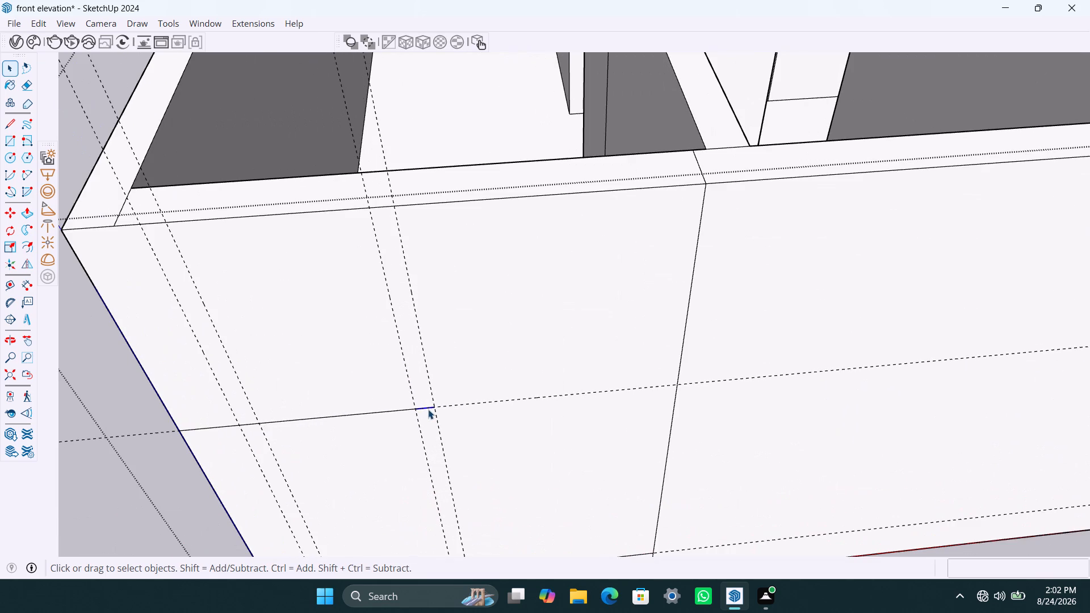
pyautogui.press('Delete')
pyautogui.press('e')
pyautogui.moveTo(379, 408); pyautogui.dragTo(371, 434)
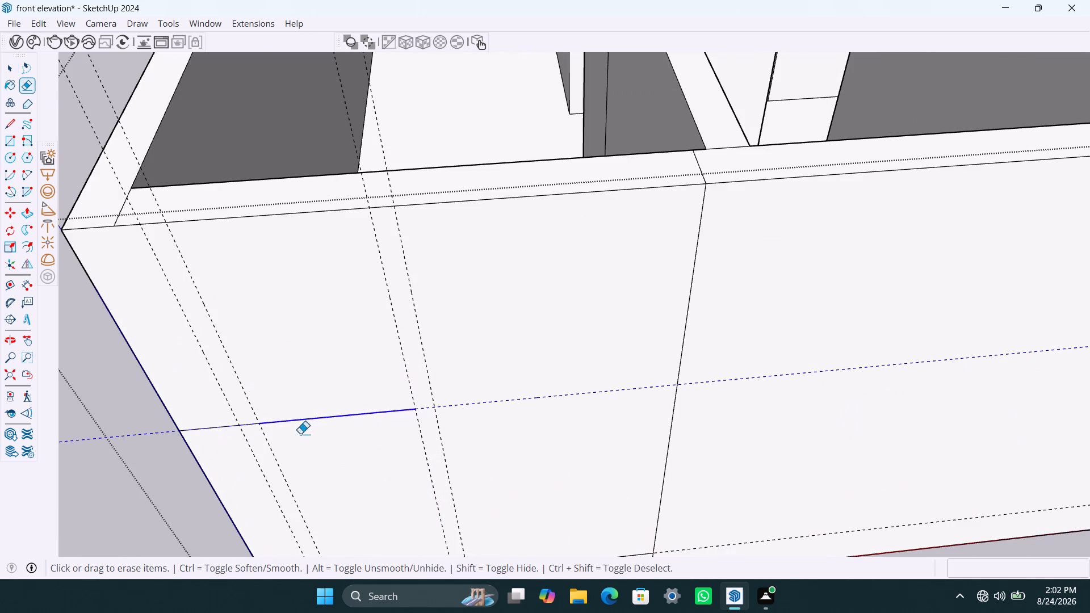
pyautogui.moveTo(245, 420); pyautogui.dragTo(253, 433)
pyautogui.moveTo(224, 421); pyautogui.dragTo(234, 460)
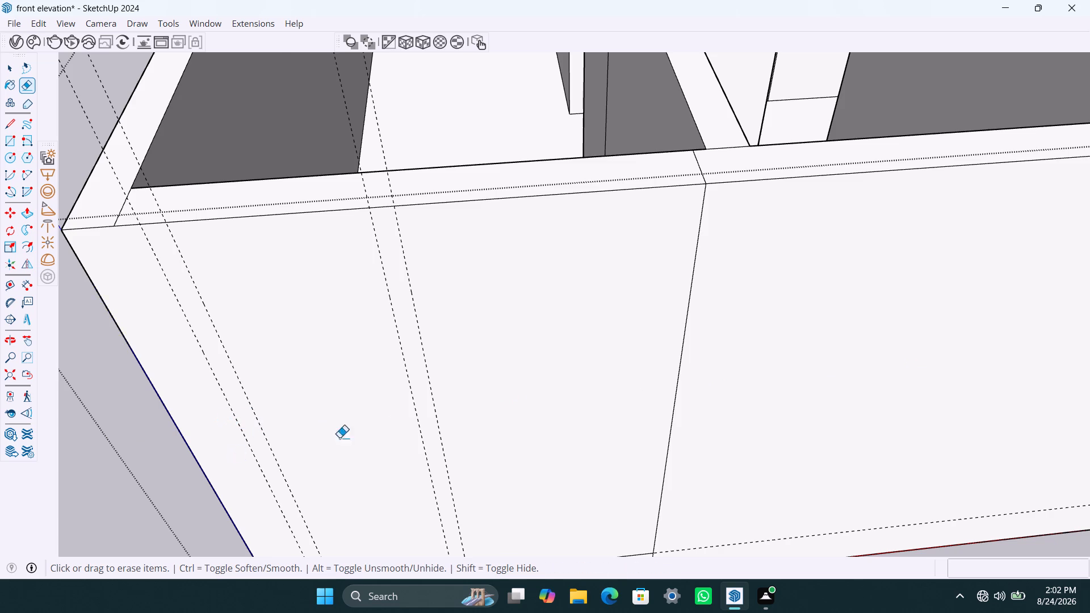
# Push the front wall's top section in front of the long room down 12' to the lower horizontal line.
pyautogui.scroll(-11, 368, 433)
pyautogui.moveTo(392, 450); pyautogui.dragTo(385, 423, button='middle')
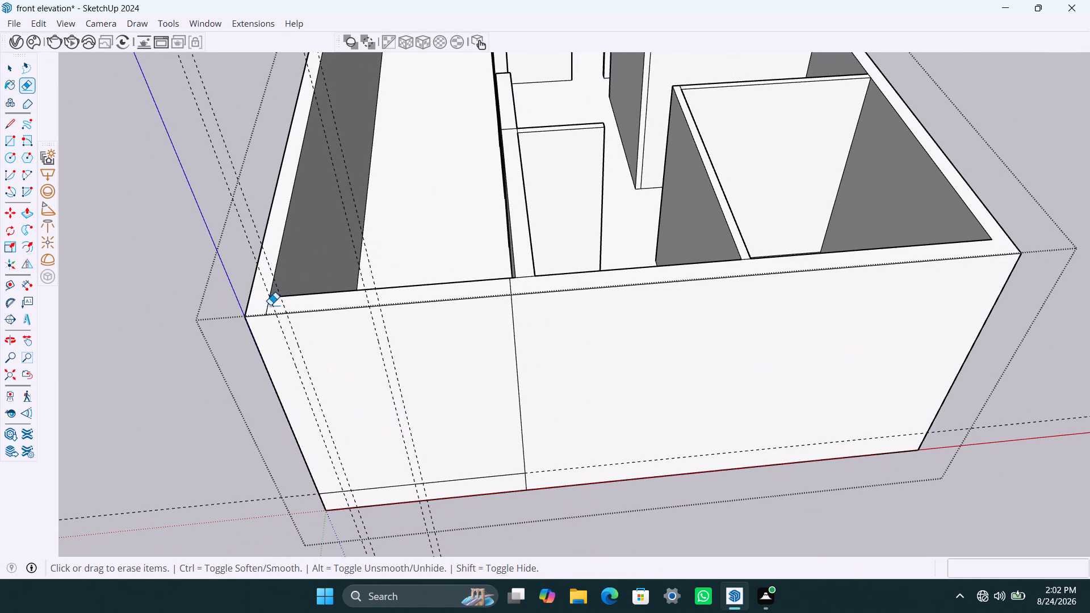
pyautogui.press('space')
pyautogui.click(432, 296)
pyautogui.press('p')
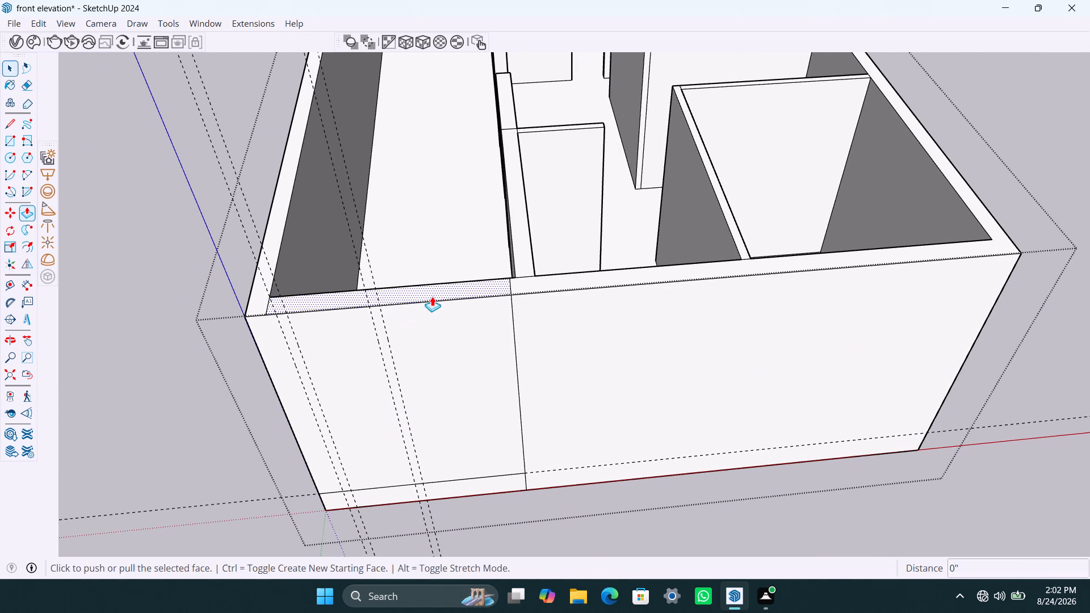
pyautogui.click(432, 296)
pyautogui.click(456, 483)
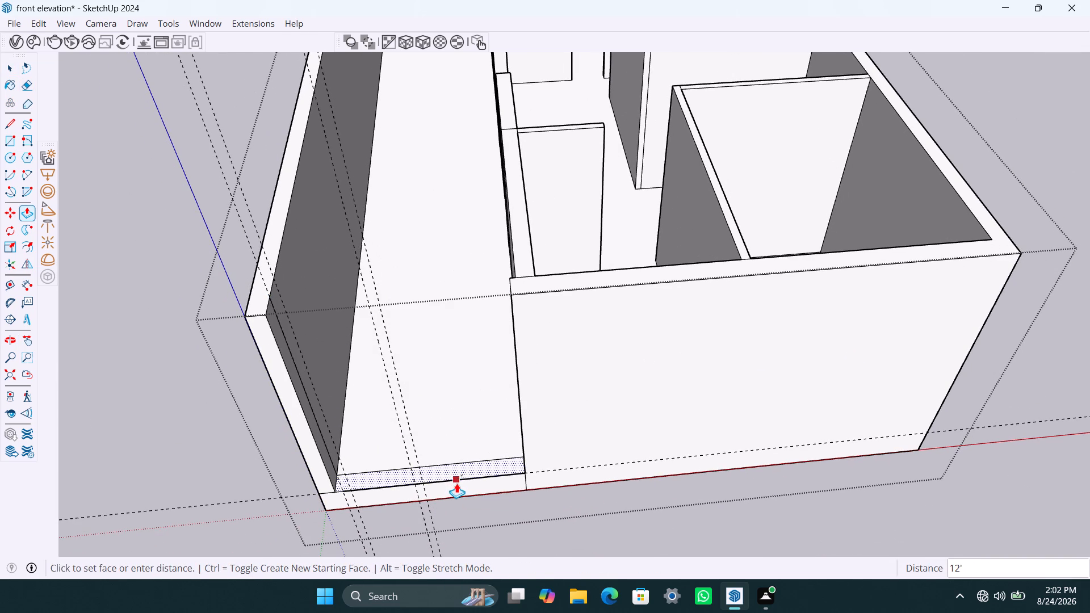
pyautogui.press('space')
# Erase the leftover vertical edge on the inner face of the long room's outer side wall at the opening.
pyautogui.click(456, 461)
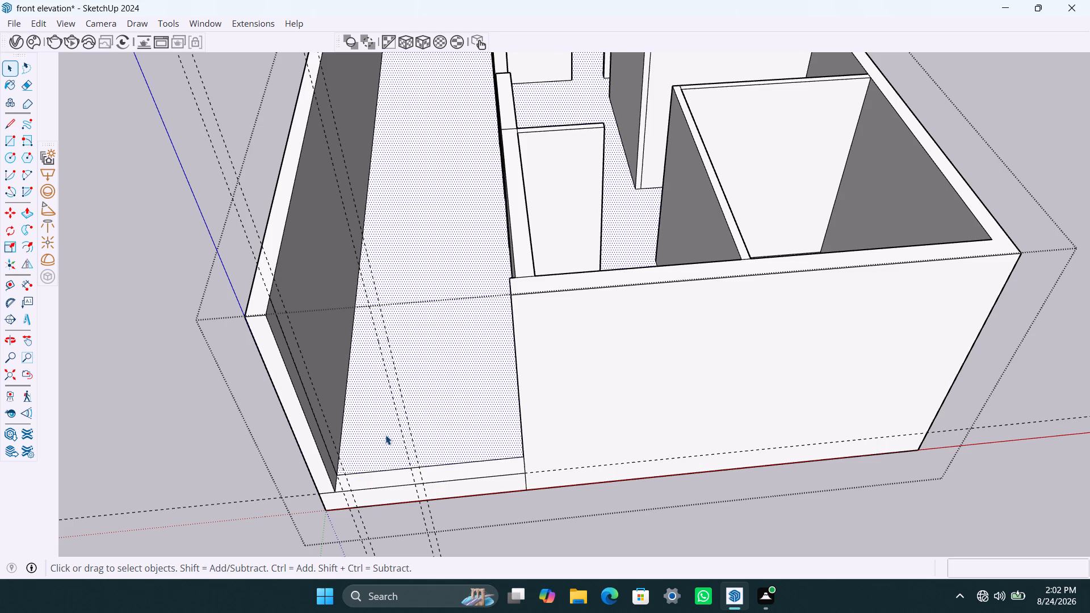
pyautogui.press('e')
pyautogui.moveTo(306, 397); pyautogui.dragTo(315, 397)
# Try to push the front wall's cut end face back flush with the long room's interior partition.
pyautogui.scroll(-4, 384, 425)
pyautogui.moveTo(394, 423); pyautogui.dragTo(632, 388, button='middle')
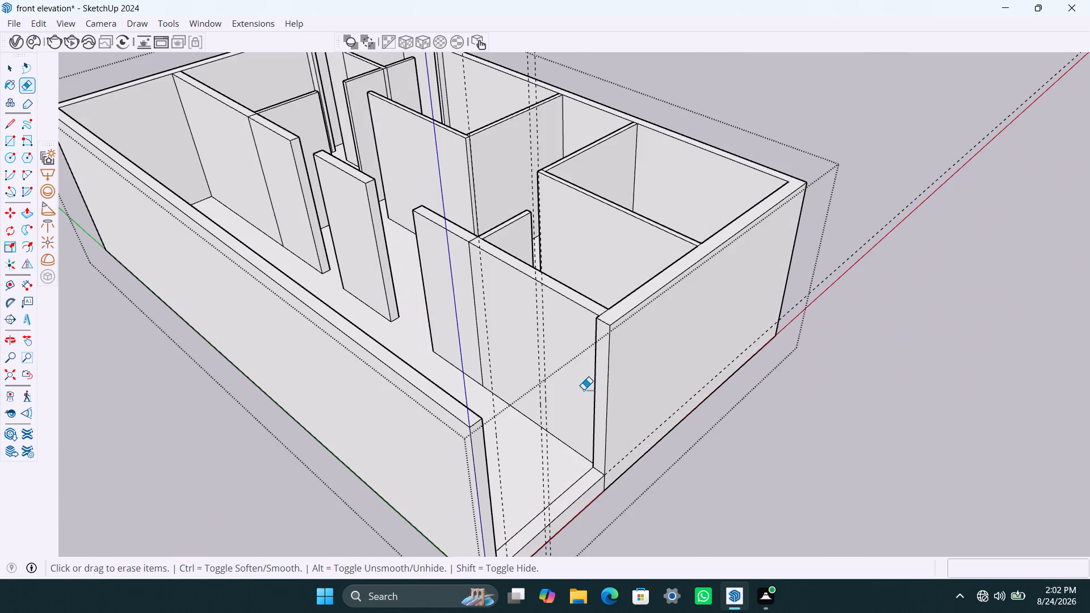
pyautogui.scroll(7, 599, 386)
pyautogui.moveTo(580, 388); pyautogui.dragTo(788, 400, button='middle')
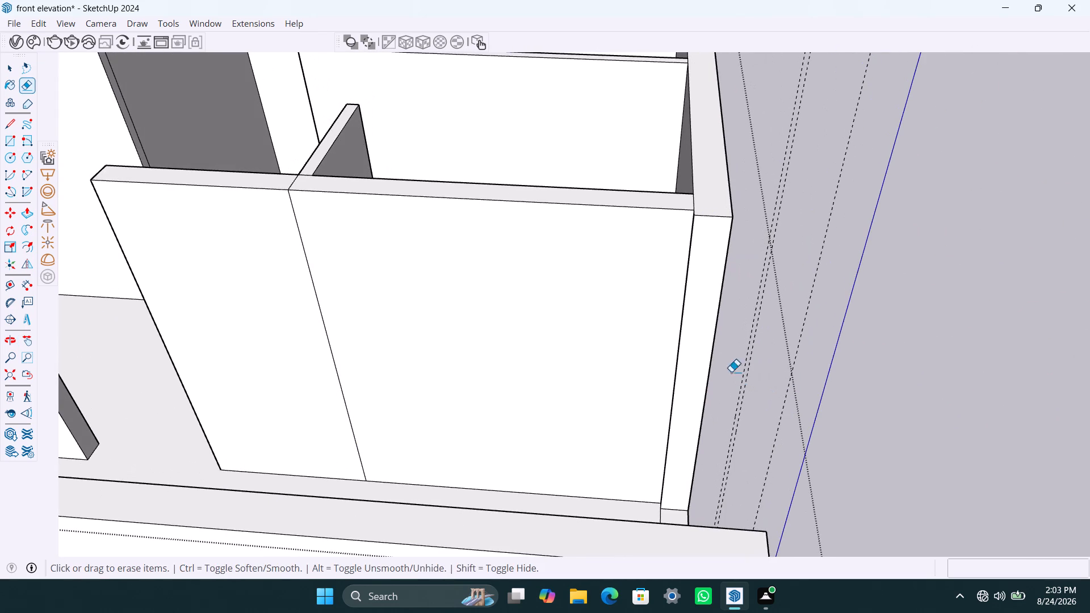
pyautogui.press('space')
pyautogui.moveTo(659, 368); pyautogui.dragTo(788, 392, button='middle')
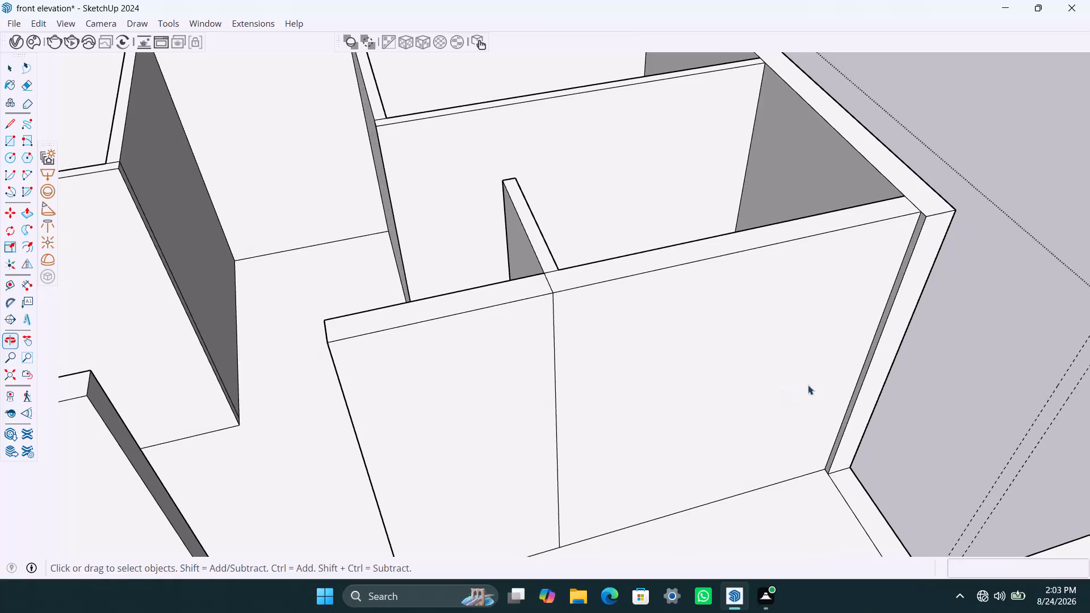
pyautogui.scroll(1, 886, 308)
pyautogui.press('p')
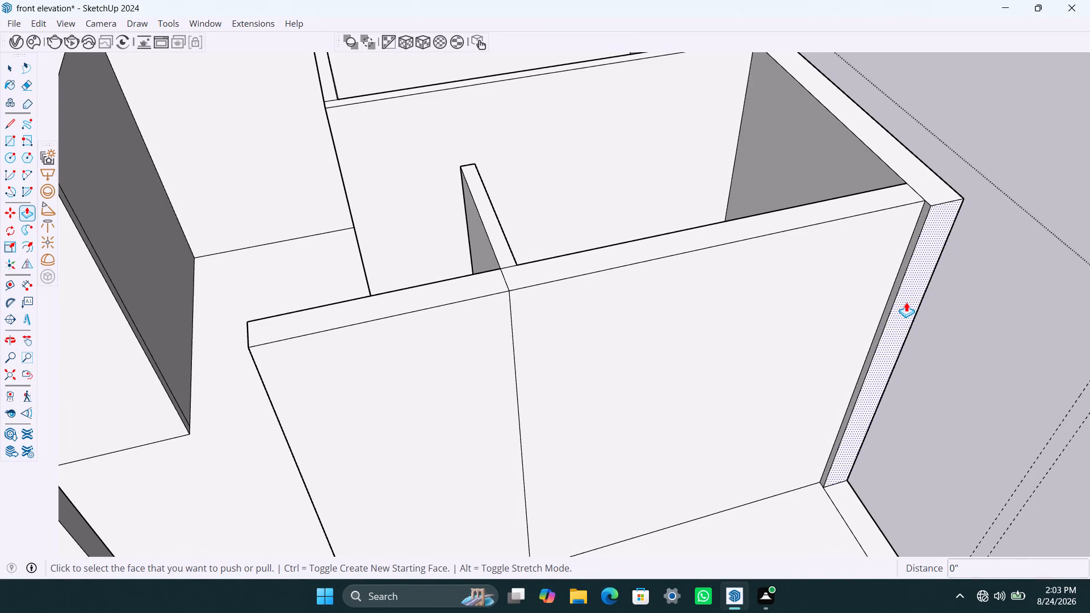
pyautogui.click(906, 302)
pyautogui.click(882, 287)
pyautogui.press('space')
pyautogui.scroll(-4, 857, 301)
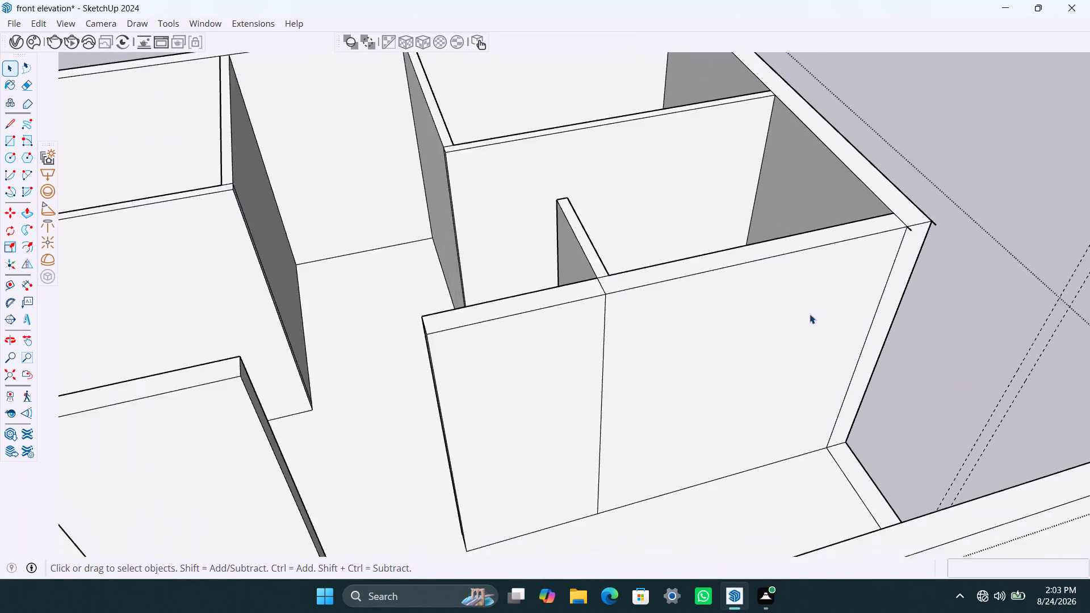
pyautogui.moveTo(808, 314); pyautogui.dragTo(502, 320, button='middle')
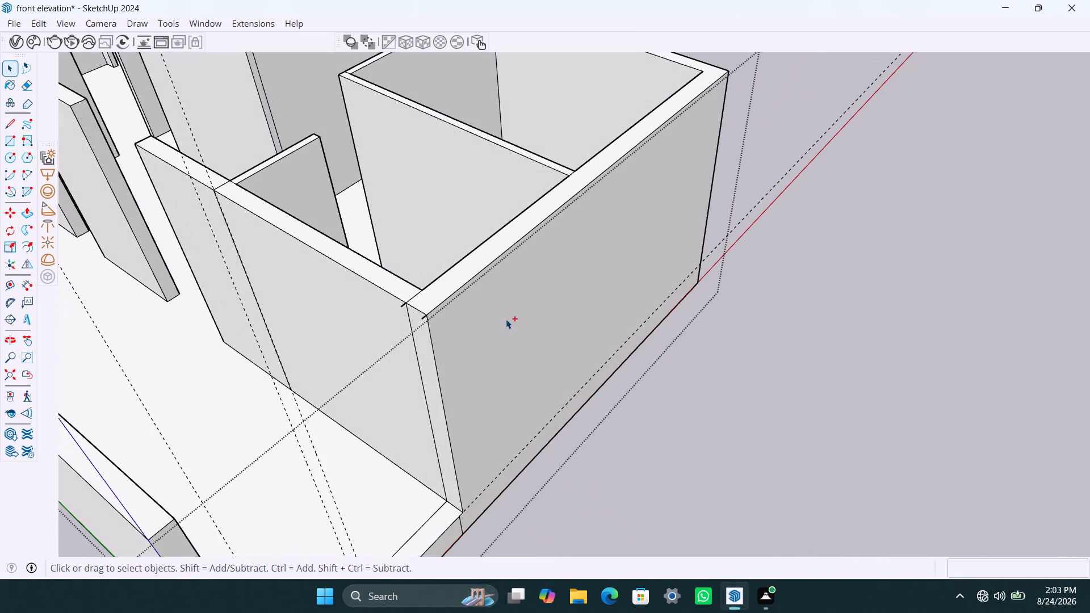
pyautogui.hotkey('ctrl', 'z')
# Erase the line dividing the long room's floor from the threshold strip in the front opening.
pyautogui.scroll(-6, 539, 366)
pyautogui.moveTo(680, 428); pyautogui.dragTo(367, 482, button='middle')
pyautogui.scroll(3, 364, 370)
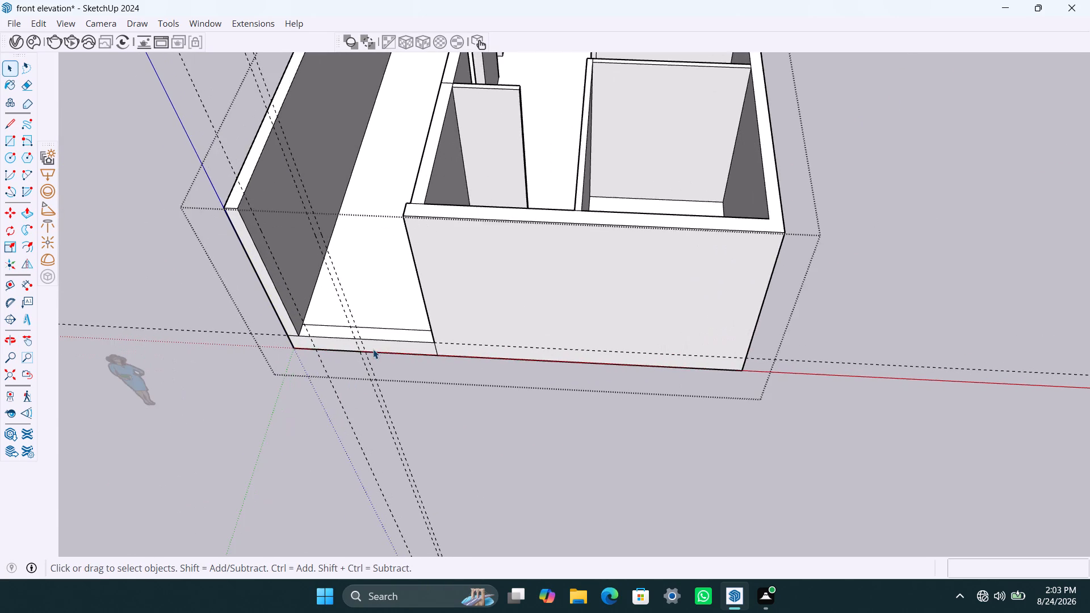
pyautogui.scroll(3, 373, 337)
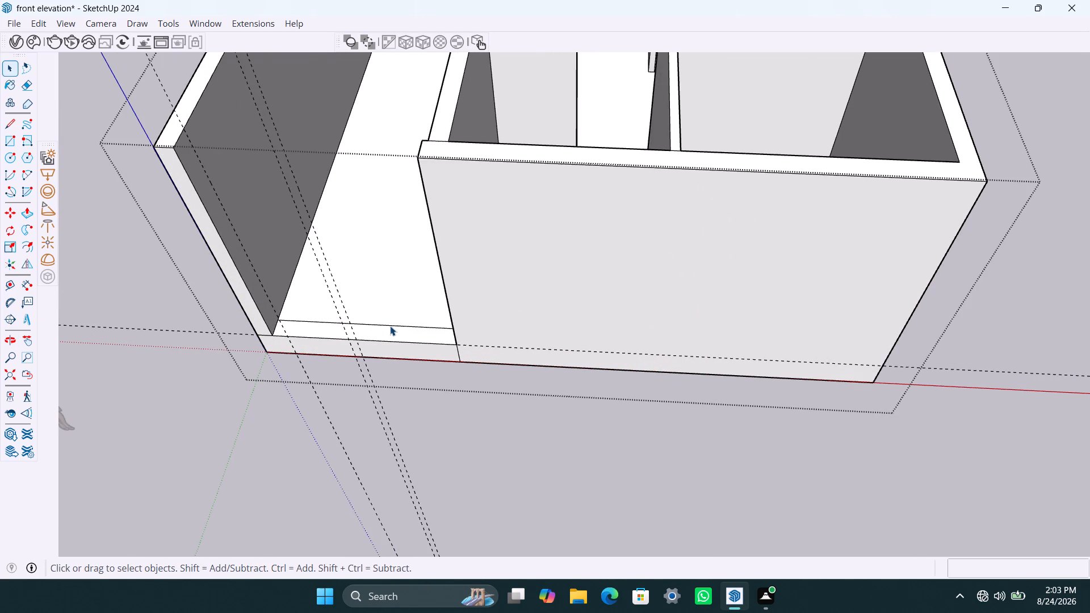
pyautogui.click(390, 326)
pyautogui.press('e')
pyautogui.click(391, 328)
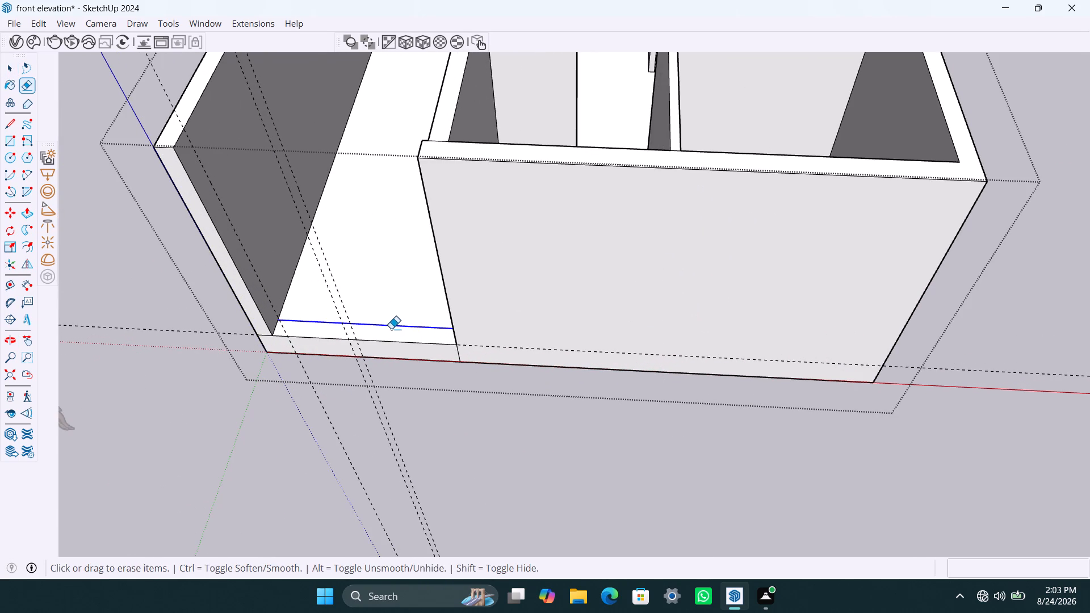
pyautogui.moveTo(399, 324); pyautogui.dragTo(399, 330)
# Save the model.
pyautogui.scroll(-11, 364, 325)
pyautogui.moveTo(368, 331); pyautogui.dragTo(371, 331, button='middle')
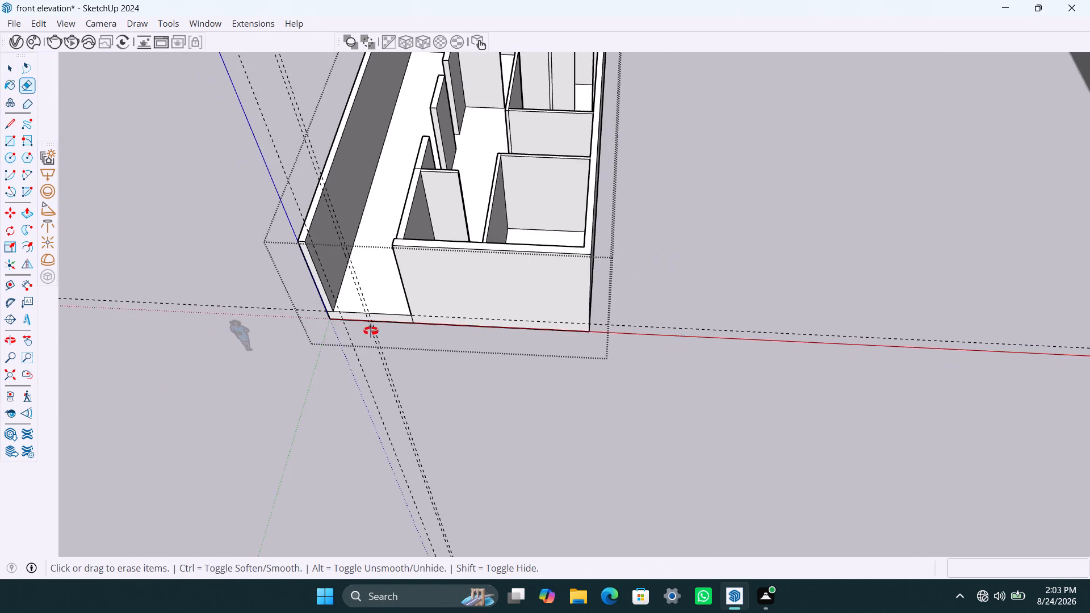
pyautogui.moveTo(371, 331); pyautogui.dragTo(420, 319, button='middle')
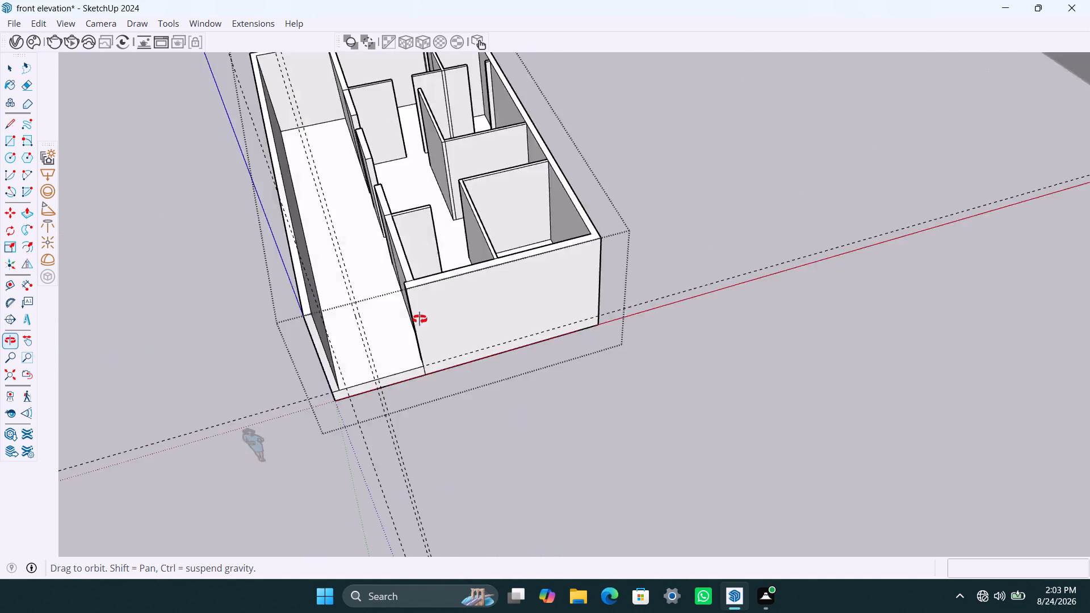
pyautogui.moveTo(420, 319); pyautogui.dragTo(417, 226, button='middle')
pyautogui.press('space')
pyautogui.scroll(-3, 680, 282)
pyautogui.keyDown('shift'); pyautogui.moveTo(677, 288); pyautogui.dragTo(658, 349, button='middle'); pyautogui.keyUp('shift')
pyautogui.hotkey('ctrl', 's')
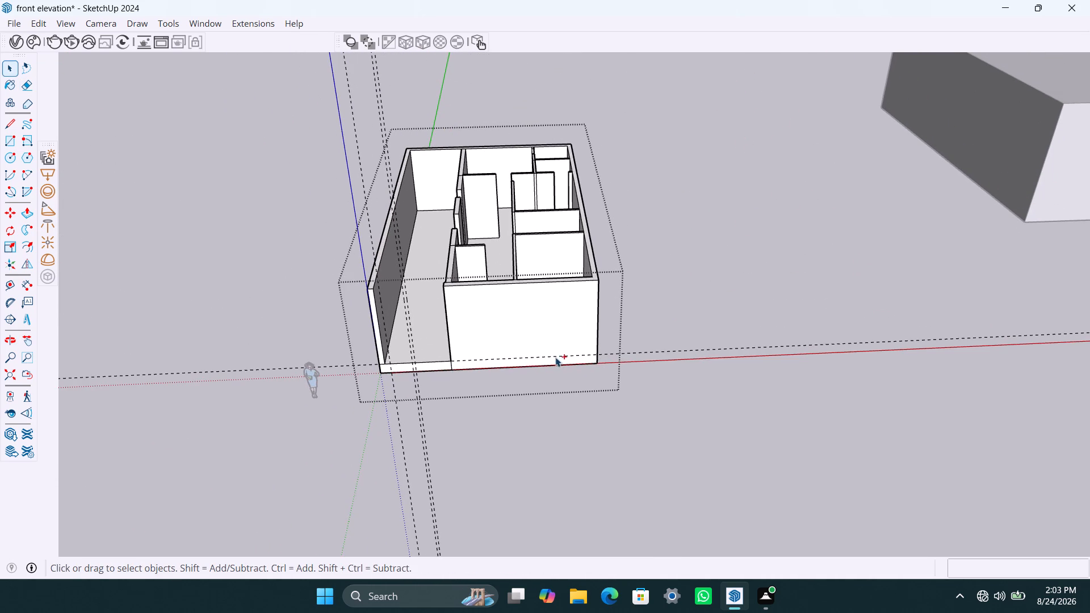
# Erase the short vertical line at the base of the front wall, below the opening's inner edge.
pyautogui.scroll(7, 460, 370)
pyautogui.click(443, 366)
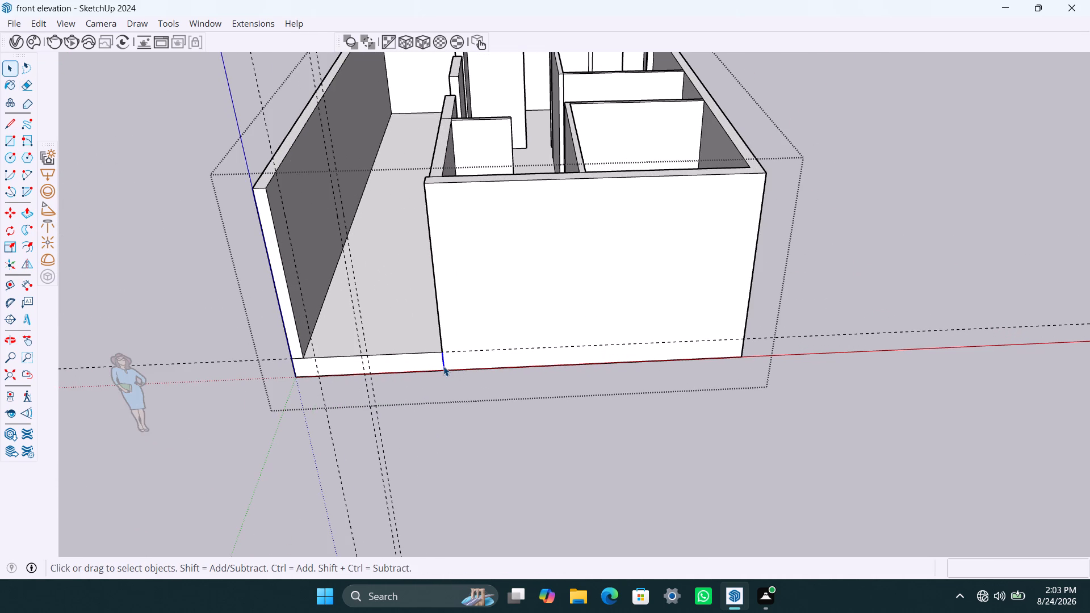
pyautogui.press('e')
pyautogui.moveTo(441, 365); pyautogui.dragTo(452, 364)
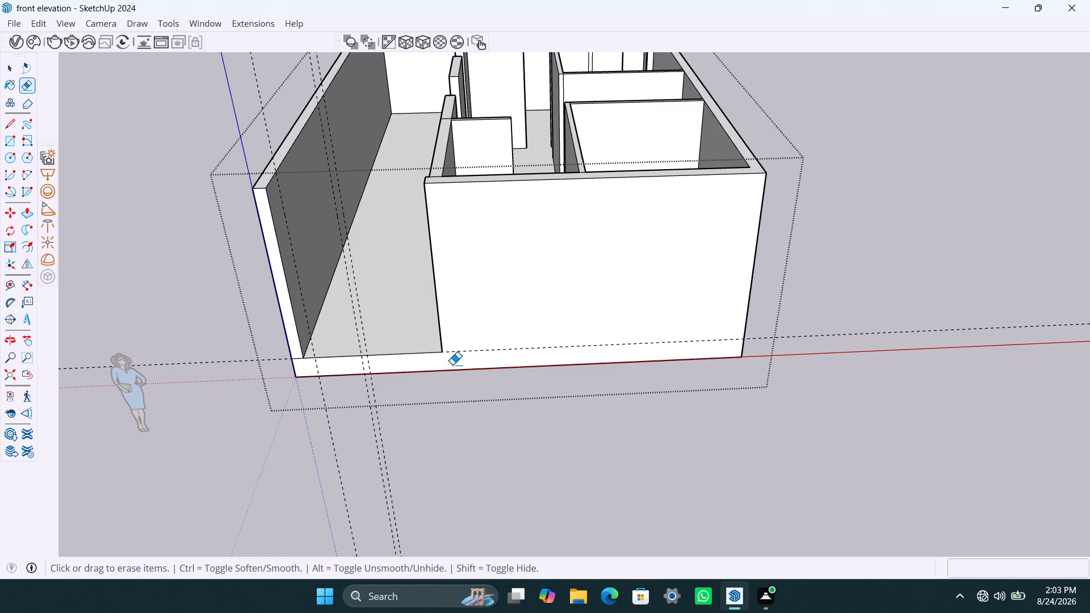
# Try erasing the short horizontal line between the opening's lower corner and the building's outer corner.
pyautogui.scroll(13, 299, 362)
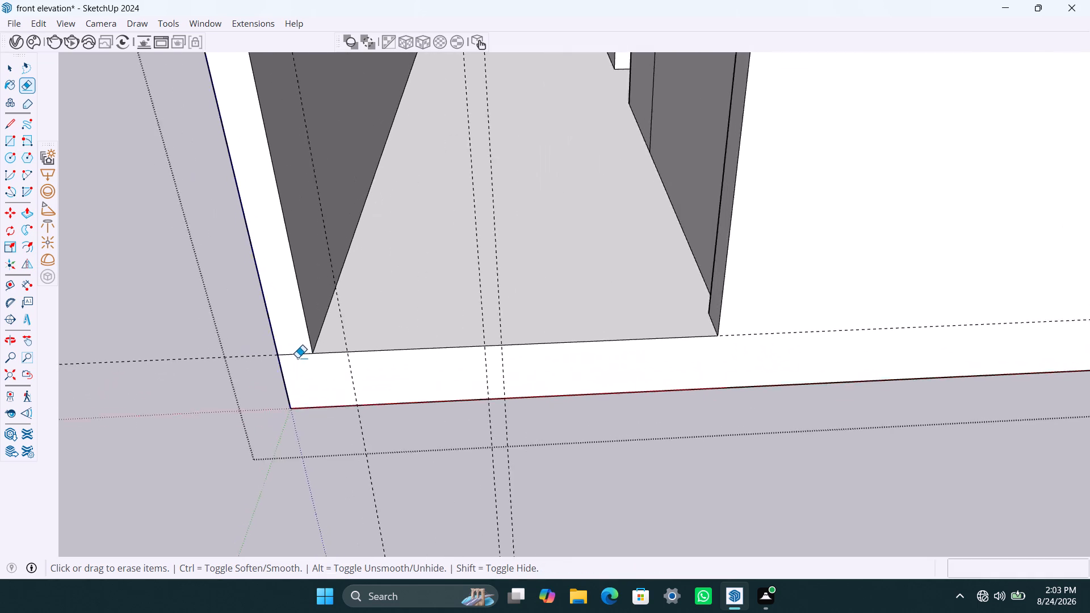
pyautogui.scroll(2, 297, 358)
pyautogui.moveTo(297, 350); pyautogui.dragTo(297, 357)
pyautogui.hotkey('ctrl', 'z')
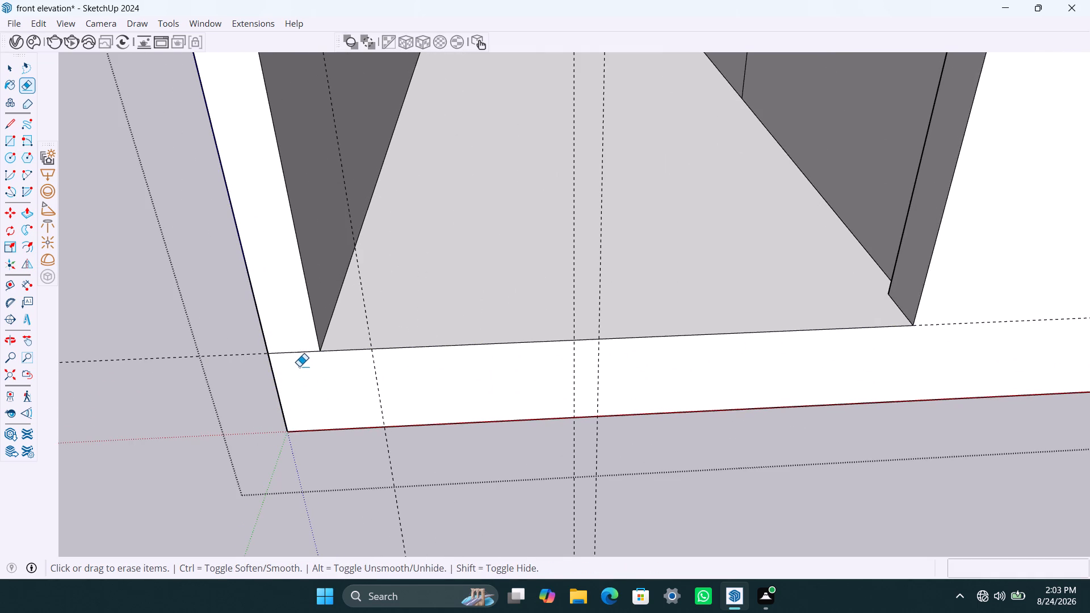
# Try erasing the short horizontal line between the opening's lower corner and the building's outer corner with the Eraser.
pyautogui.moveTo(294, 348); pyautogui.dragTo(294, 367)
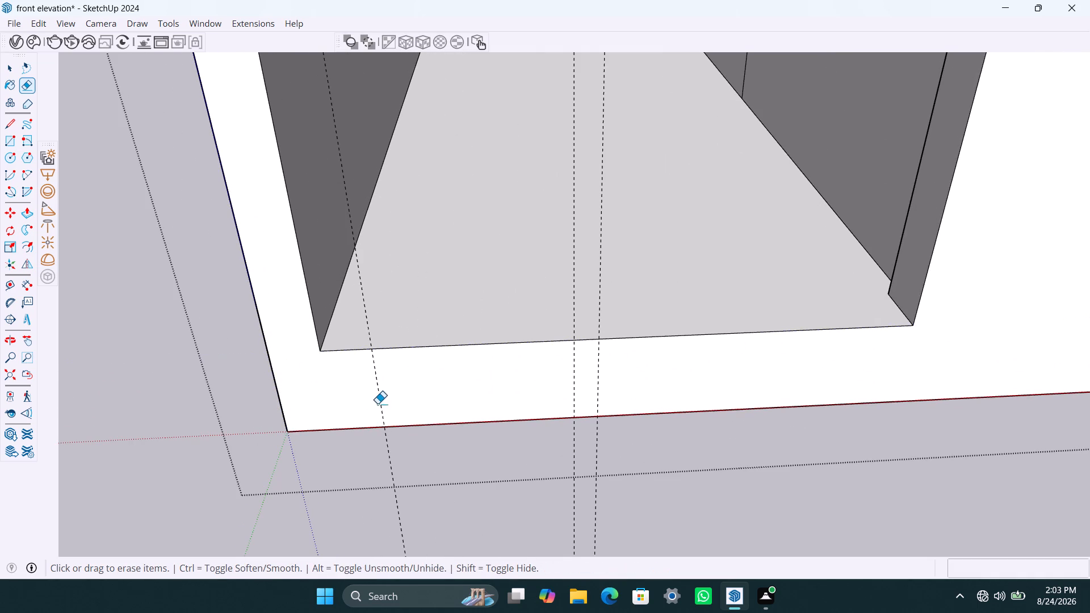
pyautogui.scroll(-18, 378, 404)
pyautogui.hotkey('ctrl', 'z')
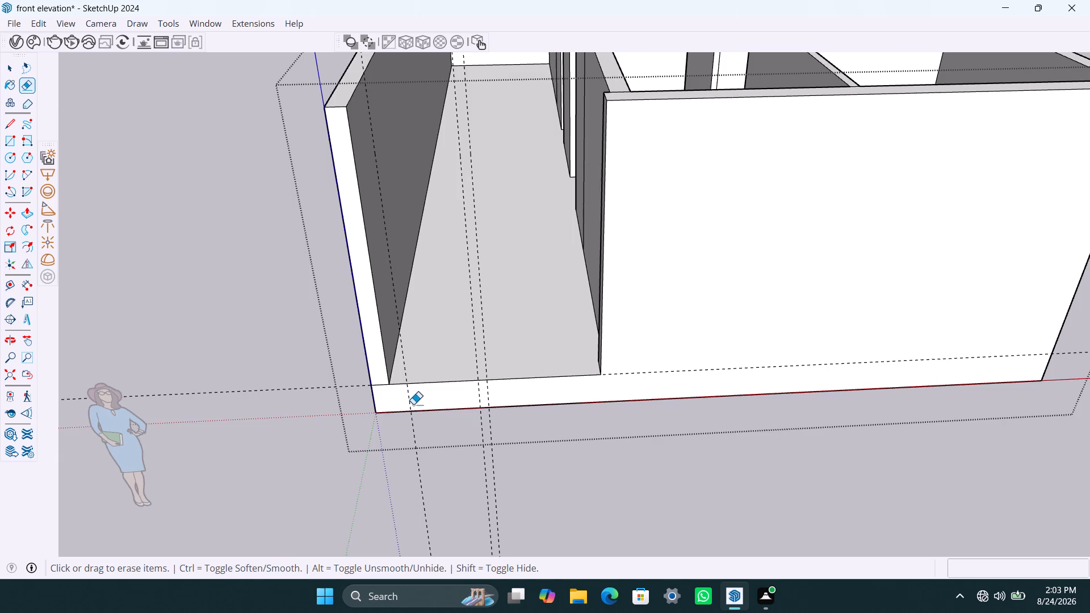
# Delete only the short horizontal edge between the opening's lower corner and the building's outer corner, keeping the guide.
pyautogui.scroll(12, 406, 393)
pyautogui.press('space')
pyautogui.click(357, 380)
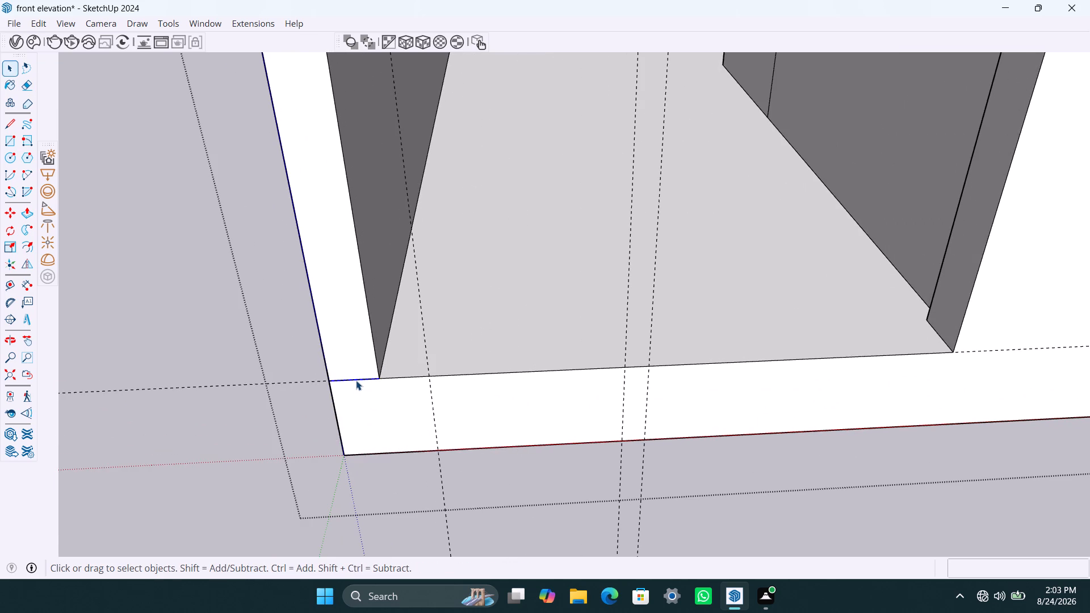
pyautogui.press('Delete')
# Close the bottom storey group after checking the cleaned-up front opening from several sides.
pyautogui.scroll(-20, 387, 372)
pyautogui.scroll(-2, 387, 372)
pyautogui.scroll(5, 530, 375)
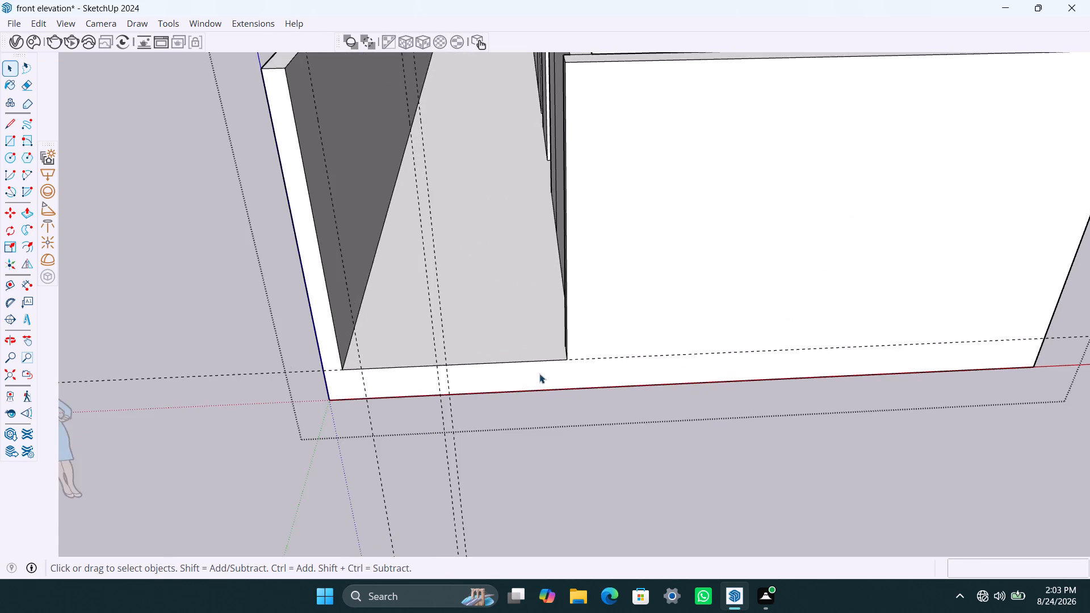
pyautogui.moveTo(543, 374); pyautogui.dragTo(724, 389, button='middle')
pyautogui.scroll(2, 550, 325)
pyautogui.moveTo(587, 333); pyautogui.dragTo(552, 350, button='middle')
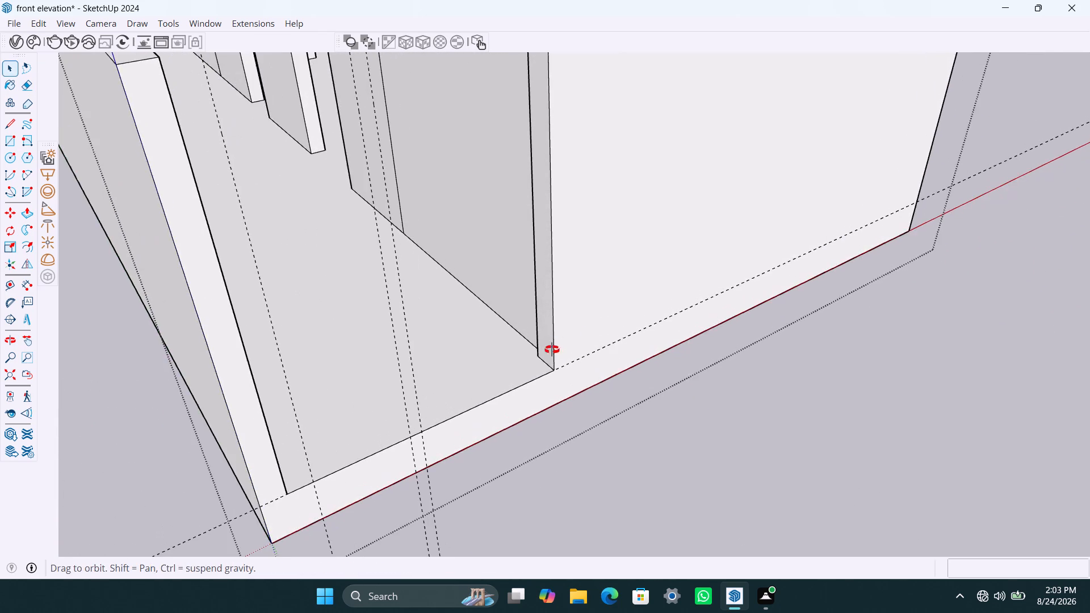
pyautogui.moveTo(552, 350); pyautogui.dragTo(367, 349, button='middle')
pyautogui.scroll(1, 518, 358)
pyautogui.scroll(-12, 460, 328)
pyautogui.keyDown('shift'); pyautogui.moveTo(541, 350); pyautogui.dragTo(526, 433, button='middle'); pyautogui.keyUp('shift')
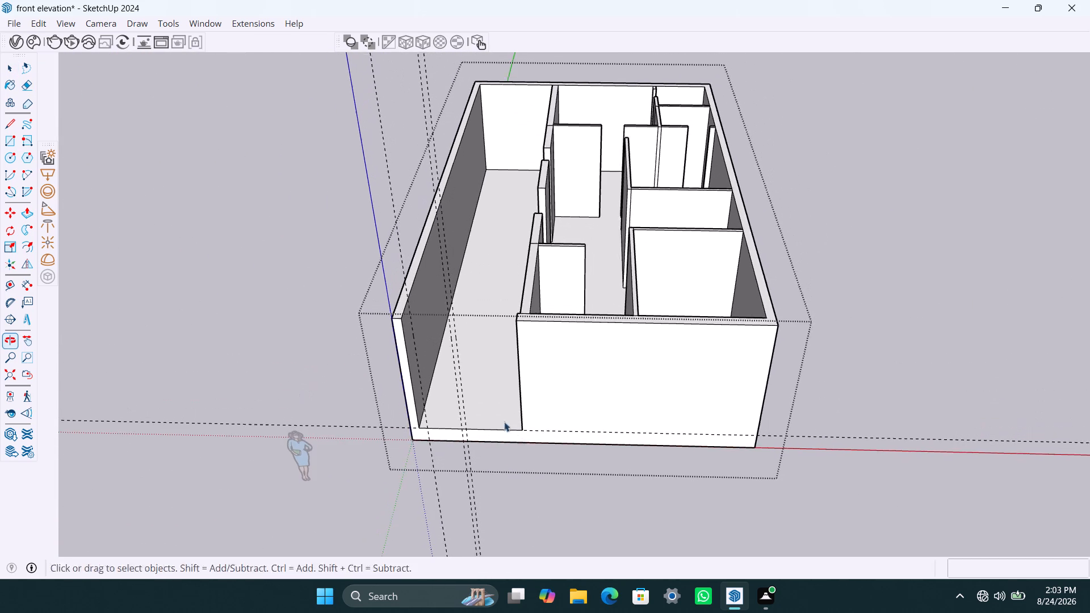
pyautogui.moveTo(450, 396); pyautogui.dragTo(481, 284, button='middle')
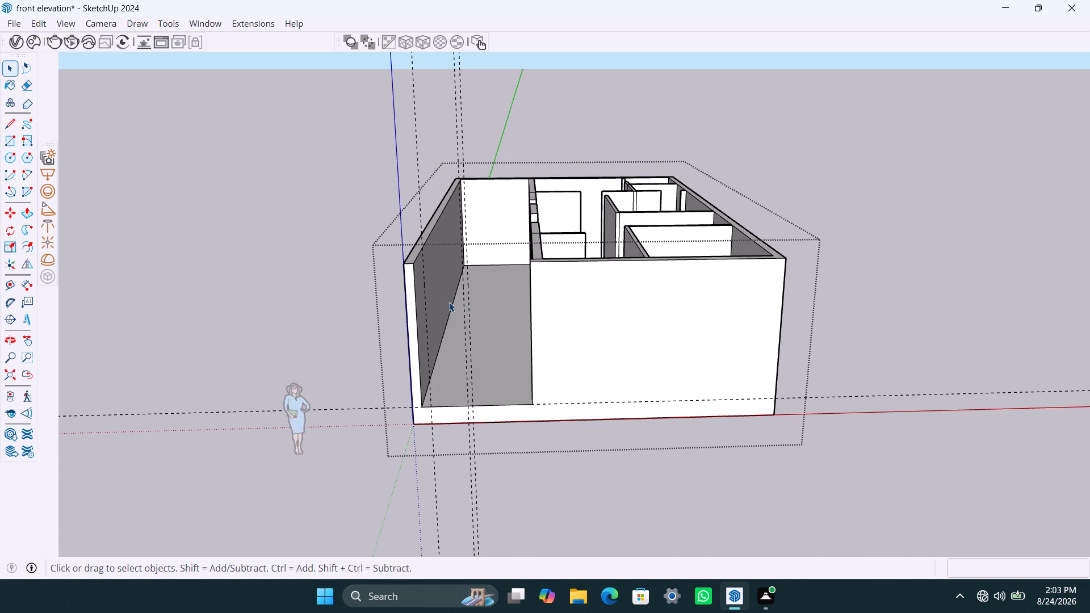
pyautogui.click(873, 255)
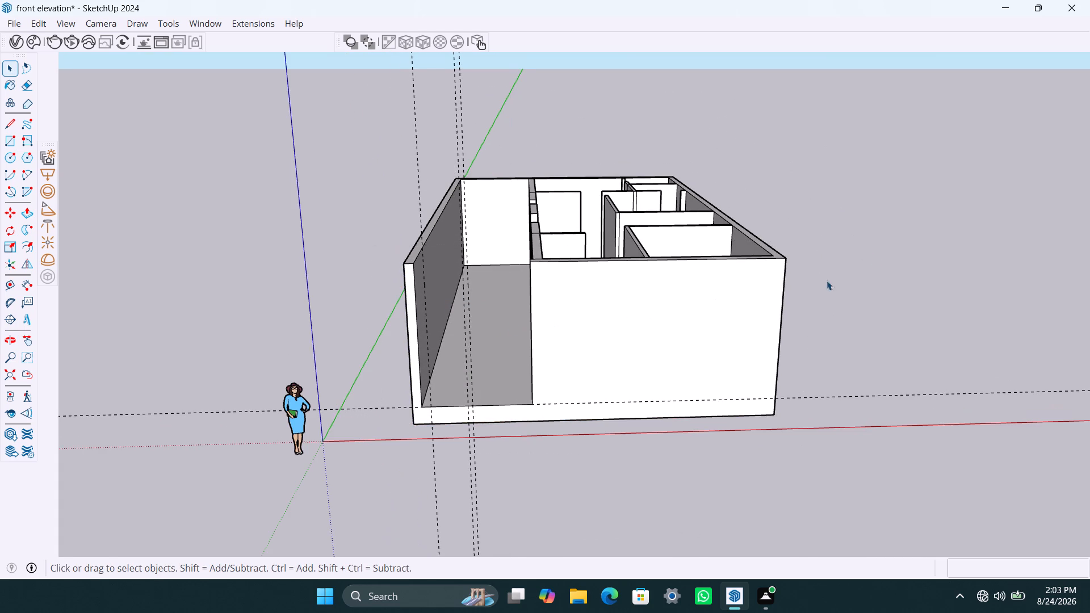
# Place a horizontal guide 7' above the floor edge of the bottom storey's front opening.
pyautogui.scroll(-3, 417, 359)
pyautogui.keyDown('shift'); pyautogui.moveTo(416, 360); pyautogui.dragTo(366, 371, button='middle'); pyautogui.keyUp('shift')
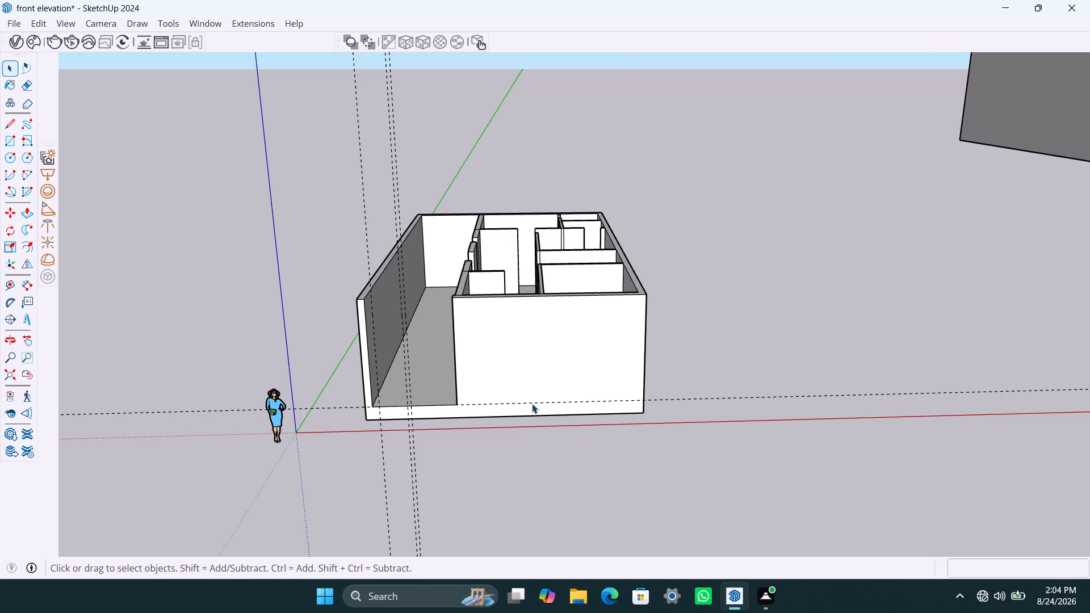
pyautogui.press('t')
pyautogui.click(443, 405)
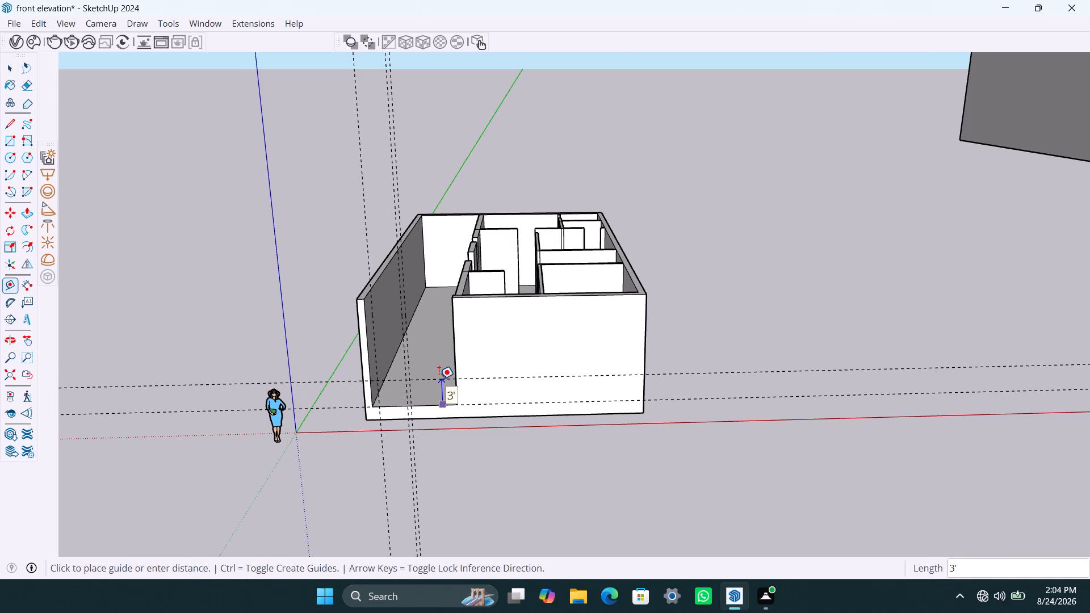
pyautogui.write("7'")
pyautogui.press('Return')
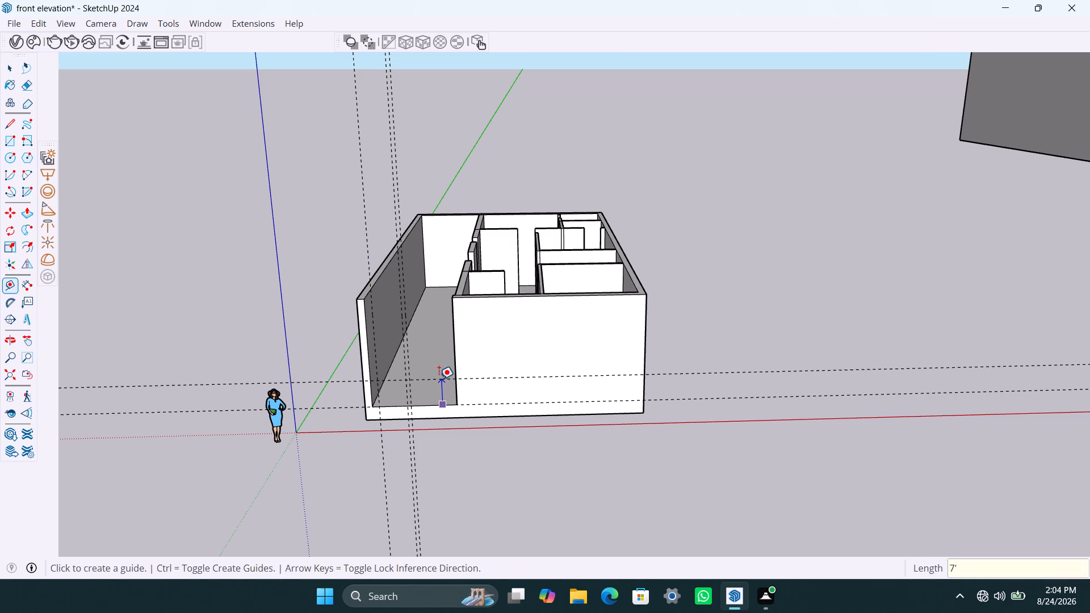
pyautogui.press('space')
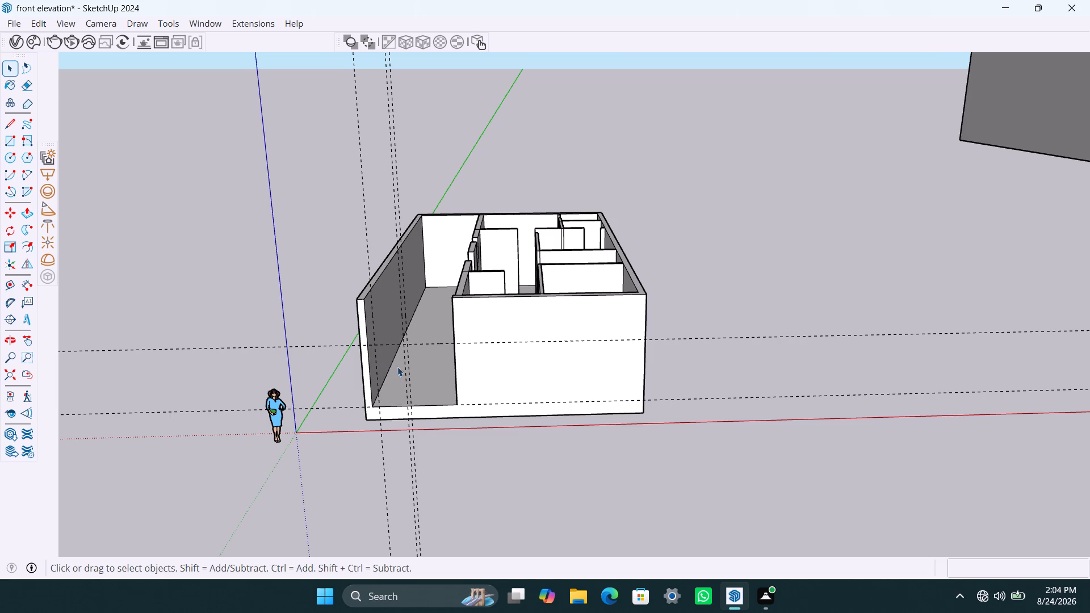
# Scale the bottom storey group along its depth (green axis) to 40'.
pyautogui.scroll(-3, 430, 312)
pyautogui.moveTo(420, 330); pyautogui.dragTo(504, 337, button='middle')
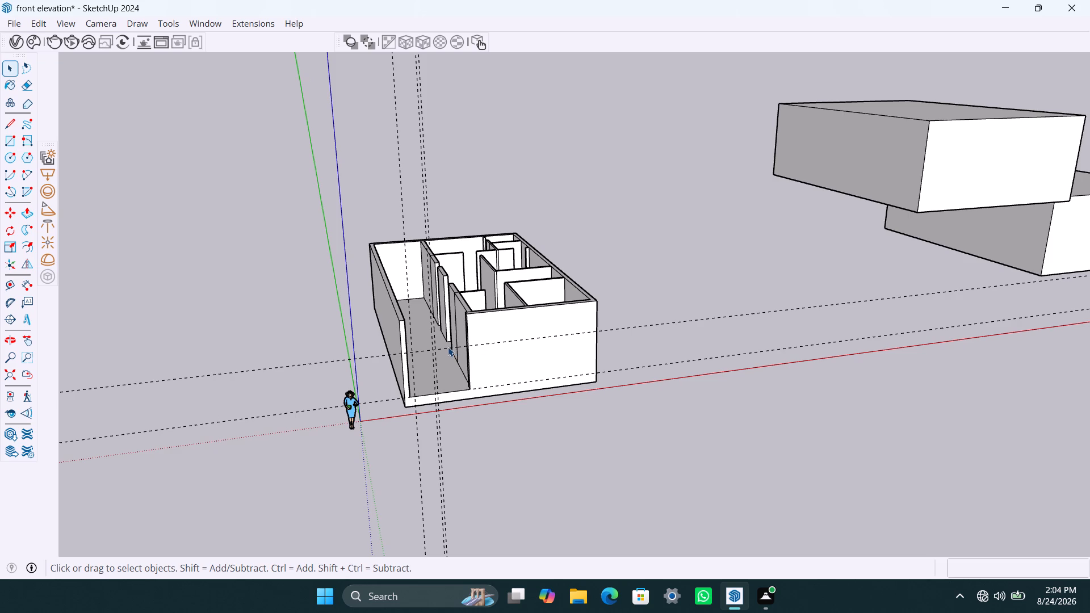
pyautogui.scroll(-2, 438, 353)
pyautogui.moveTo(437, 354); pyautogui.dragTo(289, 351, button='middle')
pyautogui.click(719, 263)
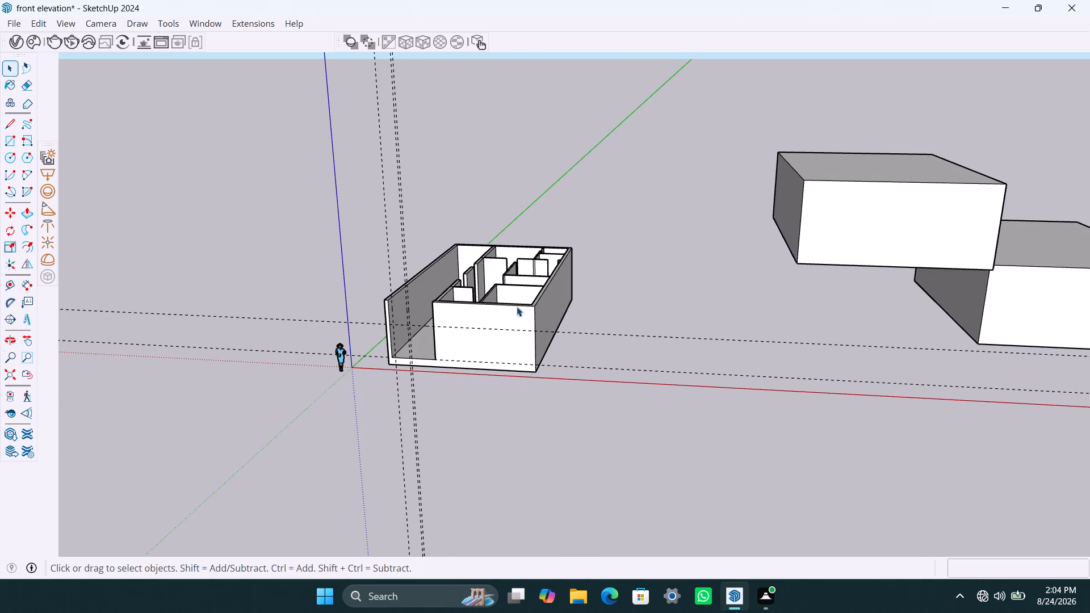
pyautogui.click(477, 320)
pyautogui.scroll(-3, 575, 301)
pyautogui.moveTo(577, 305); pyautogui.dragTo(397, 425, button='middle')
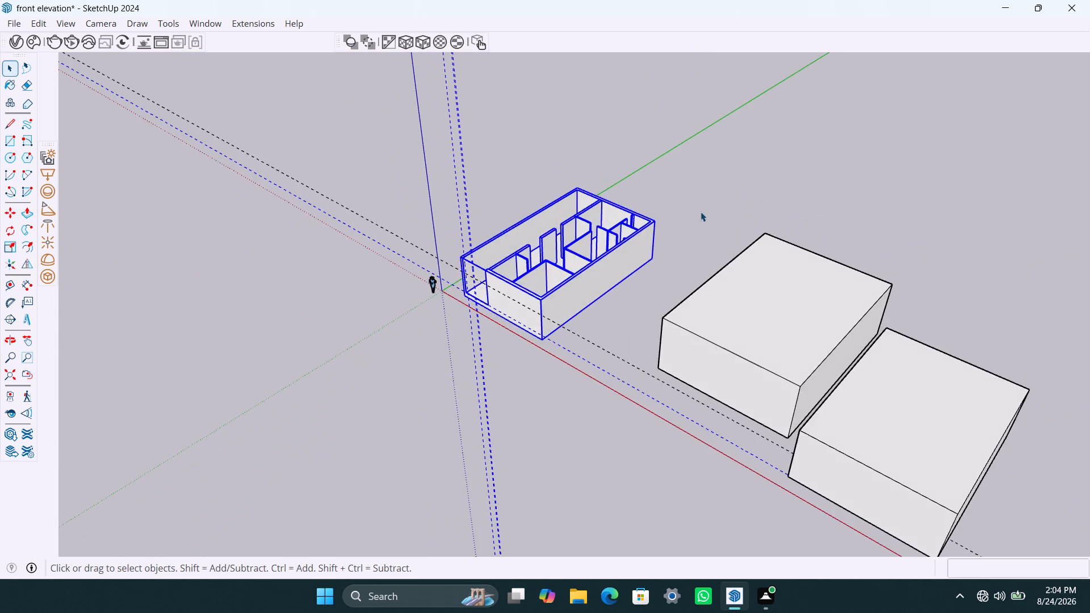
pyautogui.scroll(3, 700, 208)
pyautogui.moveTo(655, 247); pyautogui.dragTo(570, 307, button='middle')
pyautogui.press('s')
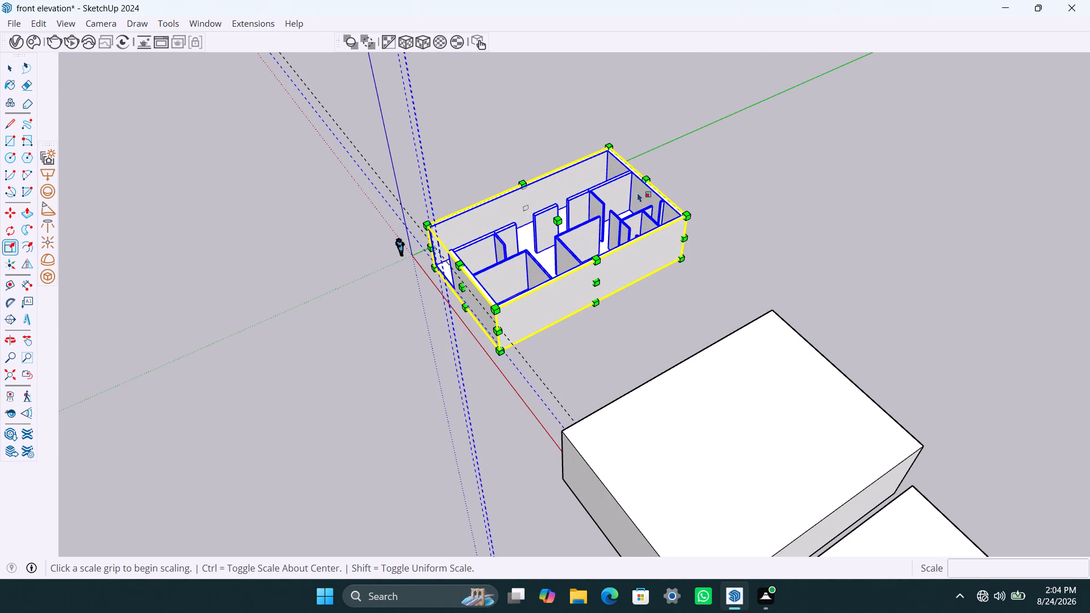
pyautogui.click(645, 201)
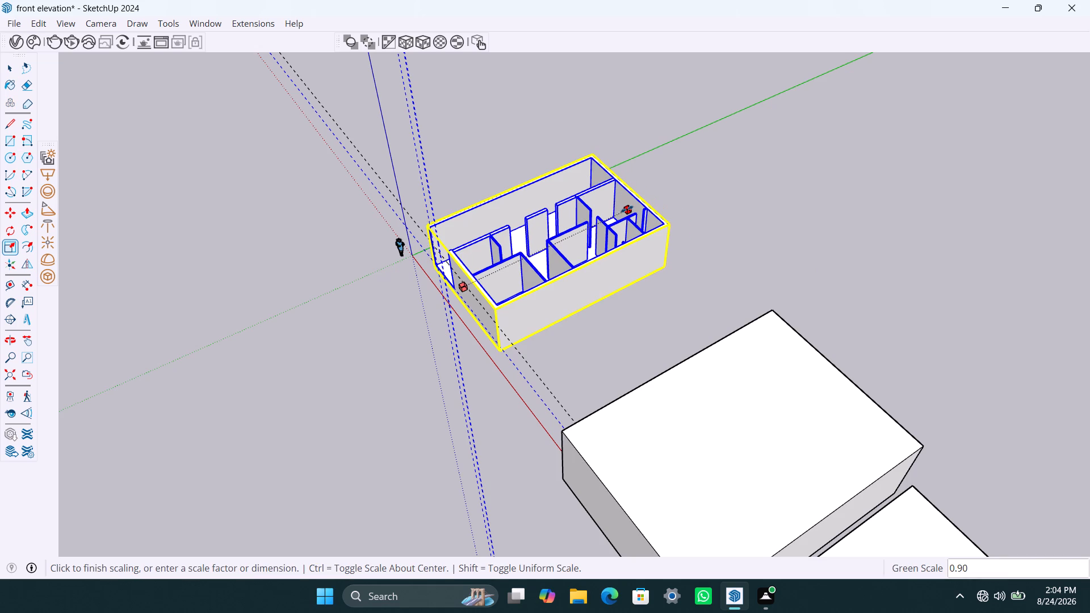
pyautogui.write("40'")
pyautogui.press('Return')
pyautogui.press('space')
pyautogui.click(744, 174)
# Examine the scaled bottom storey's room layout from above and from the front.
pyautogui.scroll(-4, 501, 371)
pyautogui.moveTo(436, 400); pyautogui.dragTo(448, 404, button='middle')
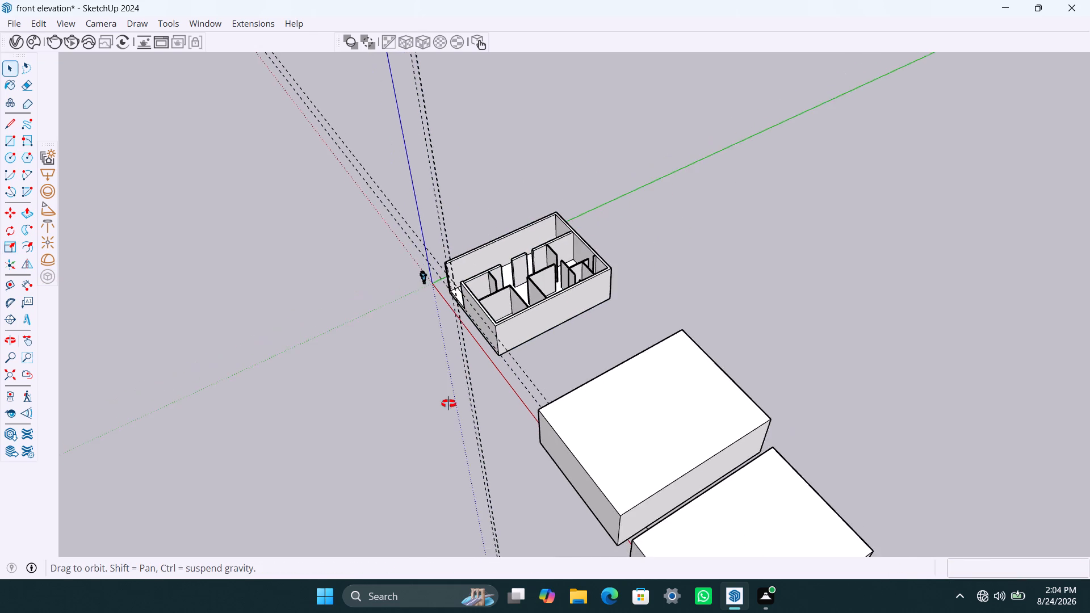
pyautogui.moveTo(448, 404); pyautogui.dragTo(844, 404, button='middle')
pyautogui.scroll(4, 490, 318)
pyautogui.moveTo(483, 376); pyautogui.dragTo(434, 530, button='middle')
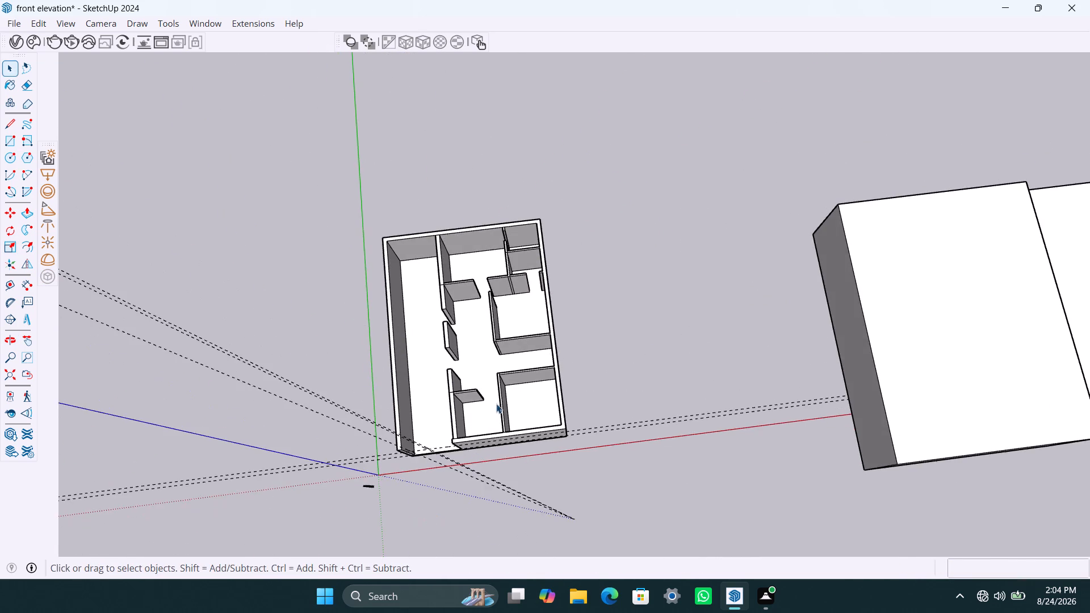
pyautogui.scroll(3, 484, 391)
pyautogui.moveTo(484, 410); pyautogui.dragTo(467, 338, button='middle')
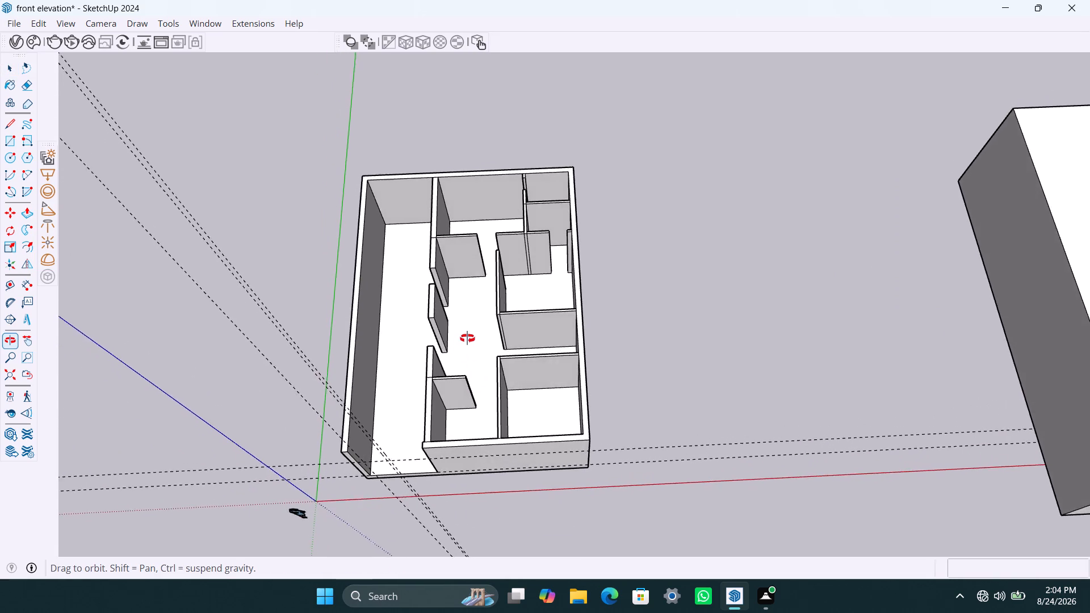
pyautogui.moveTo(467, 338); pyautogui.dragTo(480, 336, button='middle')
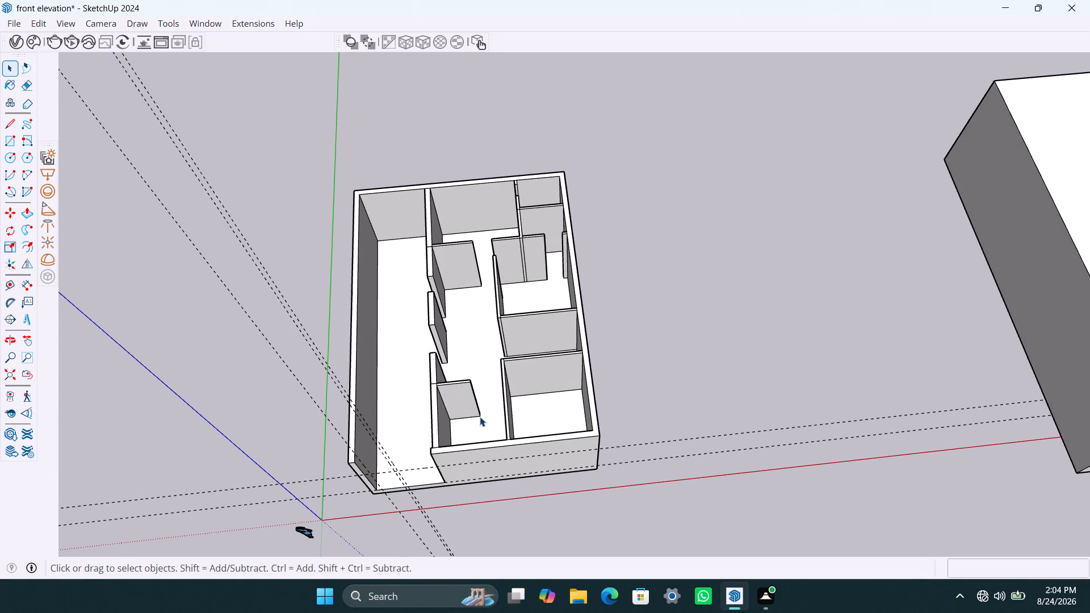
pyautogui.scroll(-1, 484, 423)
pyautogui.moveTo(465, 443); pyautogui.dragTo(426, 319, button='middle')
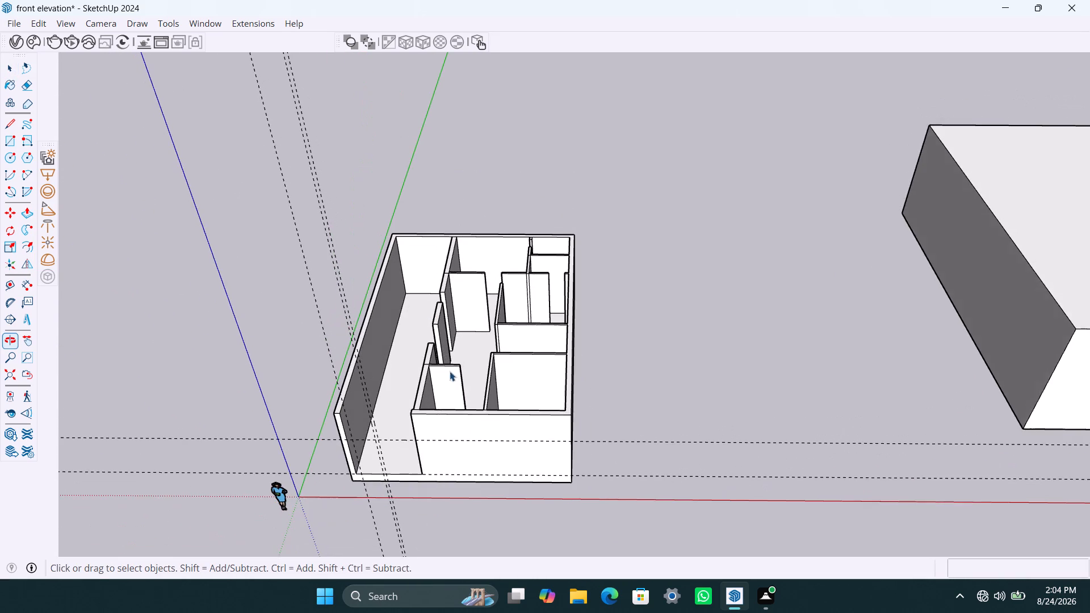
pyautogui.scroll(2, 438, 461)
pyautogui.moveTo(438, 480); pyautogui.dragTo(452, 404, button='middle')
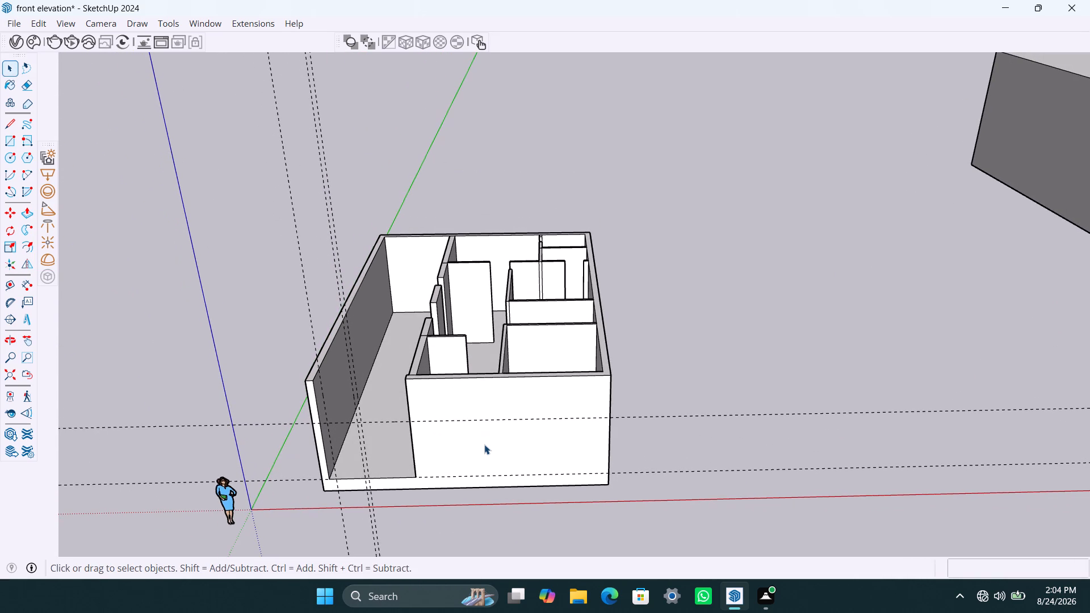
# Place a vertical guide on the front wall 10' from its edge beside the long room's opening.
pyautogui.press('t')
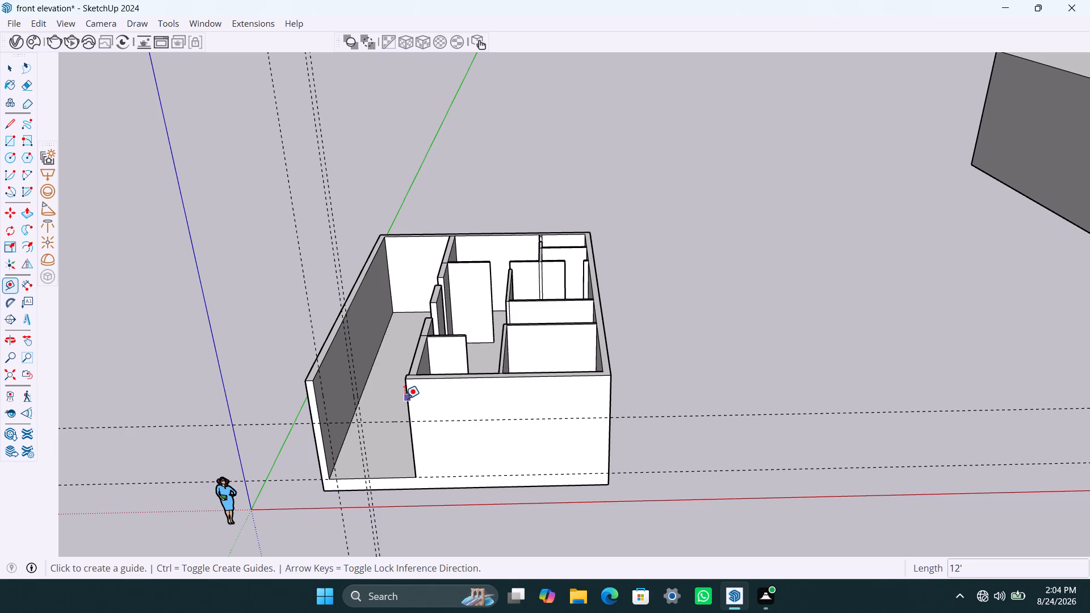
pyautogui.click(405, 398)
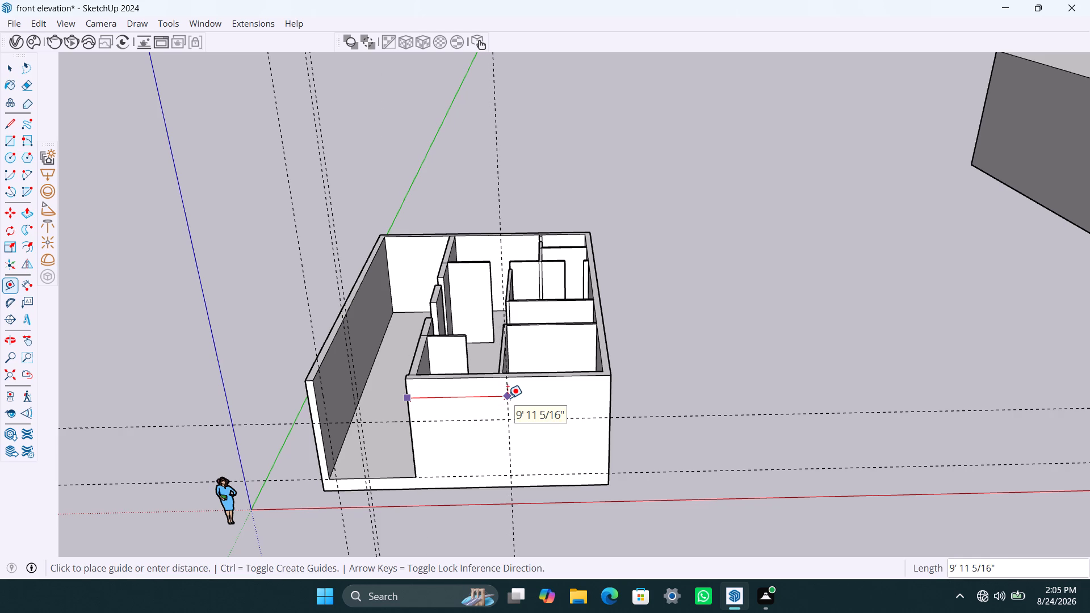
pyautogui.write("10'")
pyautogui.press('Return')
pyautogui.press('space')
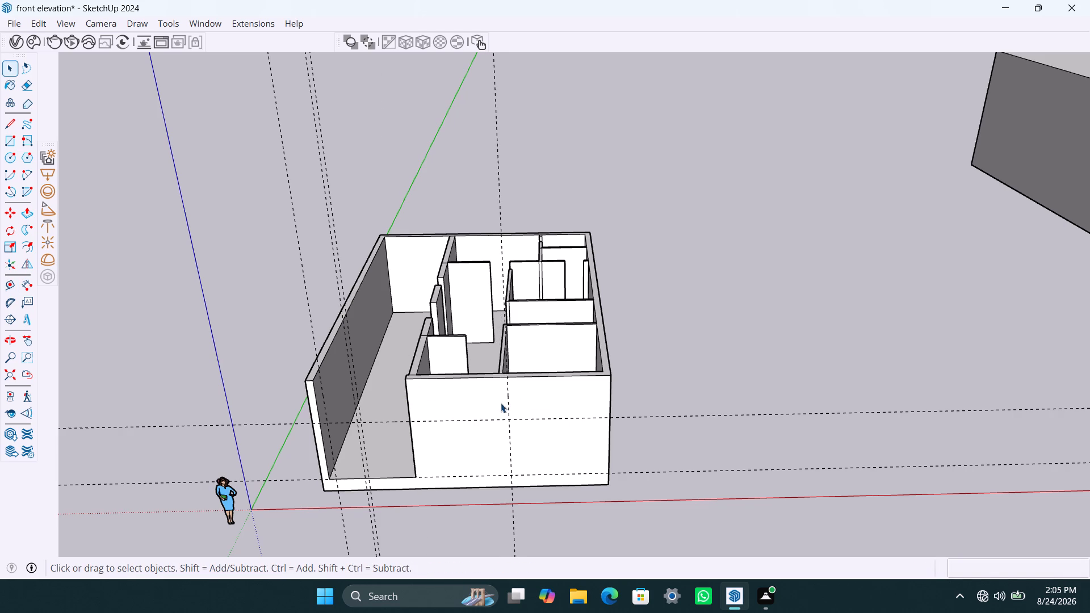
# Replace the 10' vertical guide with a parallel one slightly nearer the opening, near the interior partition's face.
pyautogui.scroll(4, 509, 385)
pyautogui.moveTo(489, 402); pyautogui.dragTo(510, 362, button='middle')
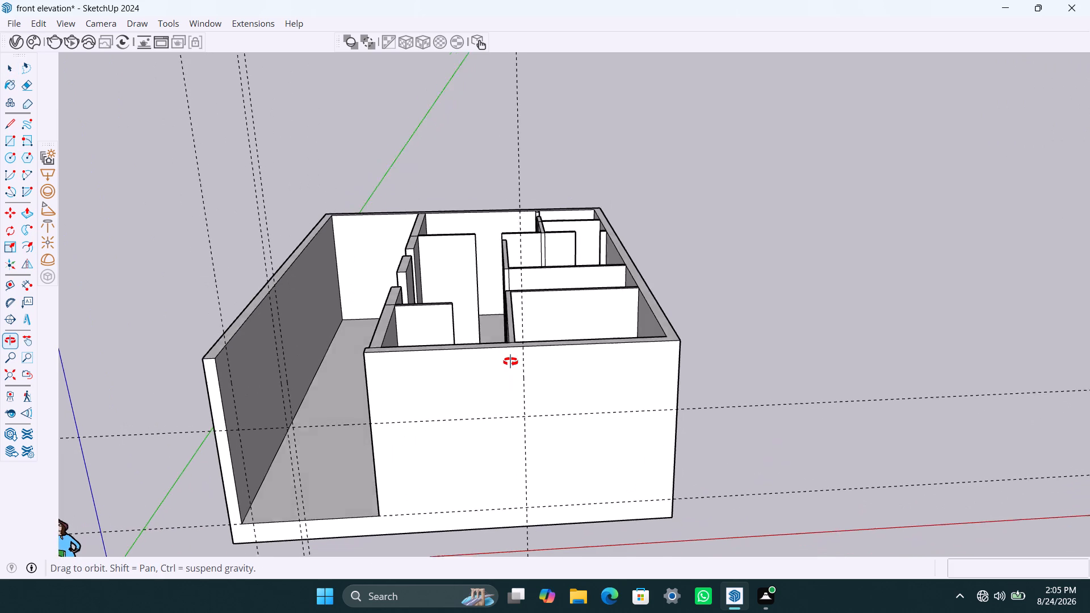
pyautogui.moveTo(510, 362); pyautogui.dragTo(493, 338, button='middle')
pyautogui.scroll(3, 508, 344)
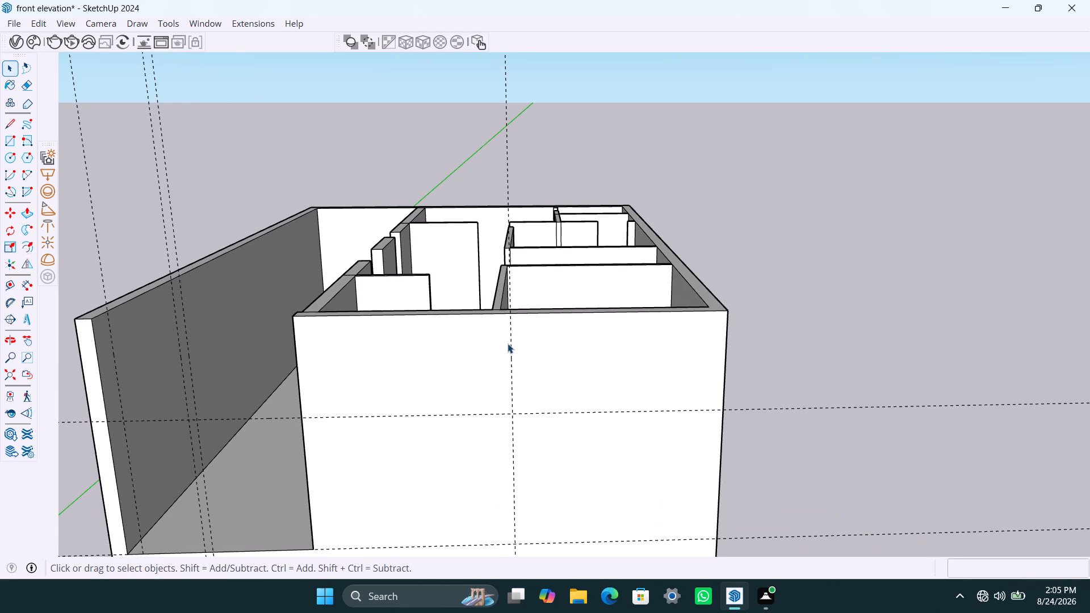
pyautogui.press('t')
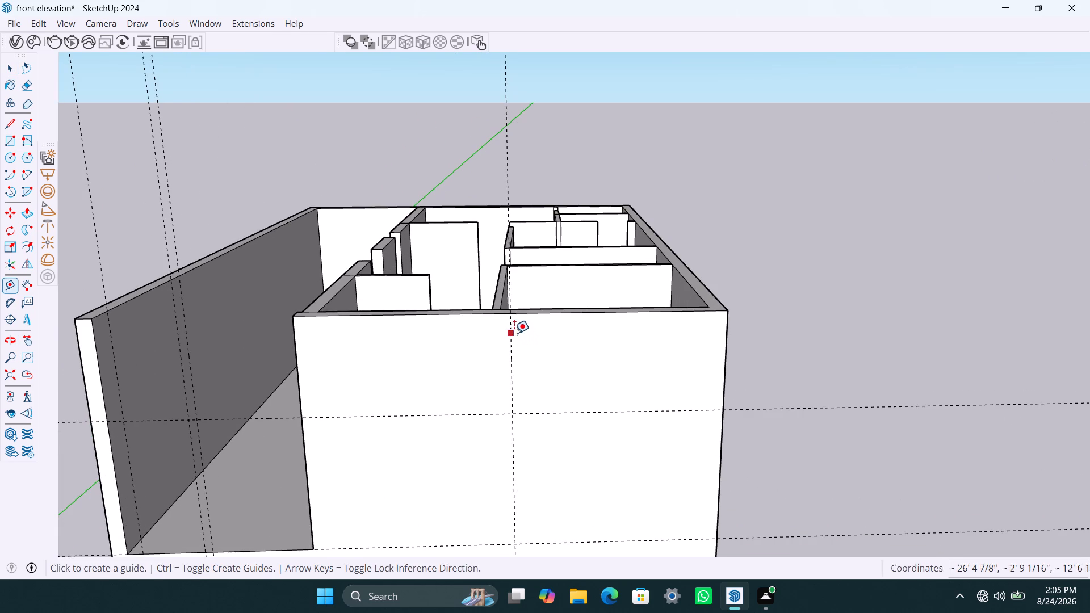
pyautogui.click(514, 333)
pyautogui.click(494, 333)
pyautogui.press('space')
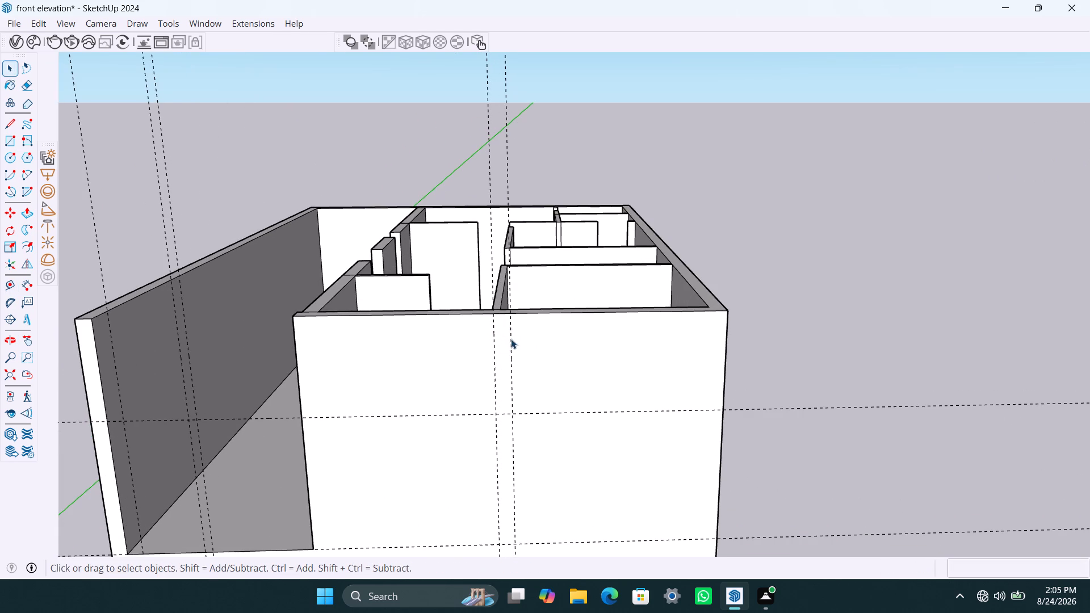
pyautogui.click(511, 339)
pyautogui.press('Delete')
# Place a guide parallel to the front wall's top edge at a 4.5" offset.
pyautogui.scroll(-3, 515, 365)
pyautogui.moveTo(510, 386); pyautogui.dragTo(509, 371, button='middle')
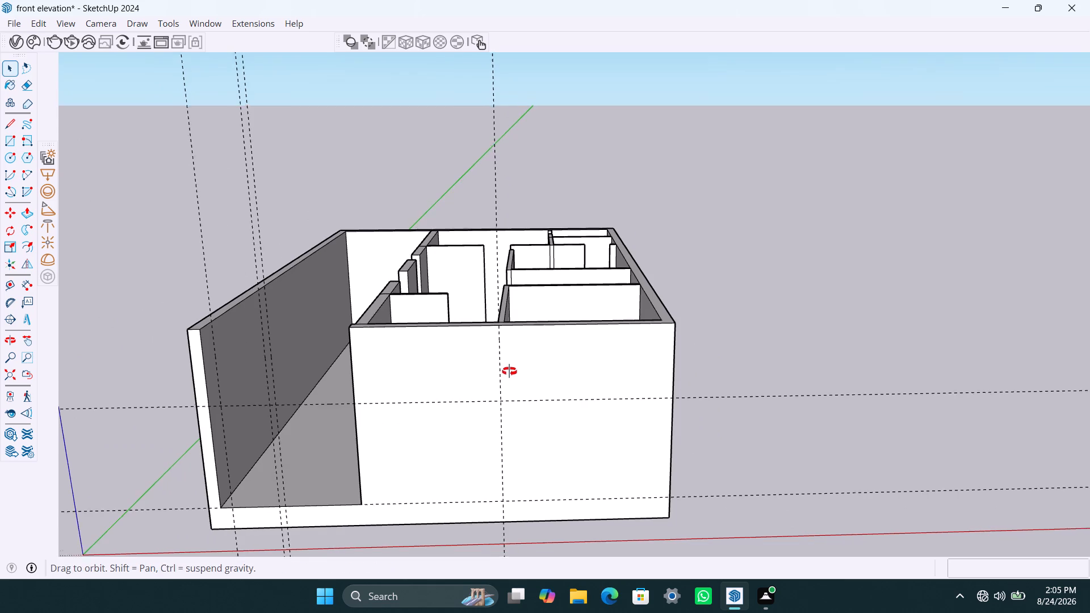
pyautogui.moveTo(509, 371); pyautogui.dragTo(517, 366, button='middle')
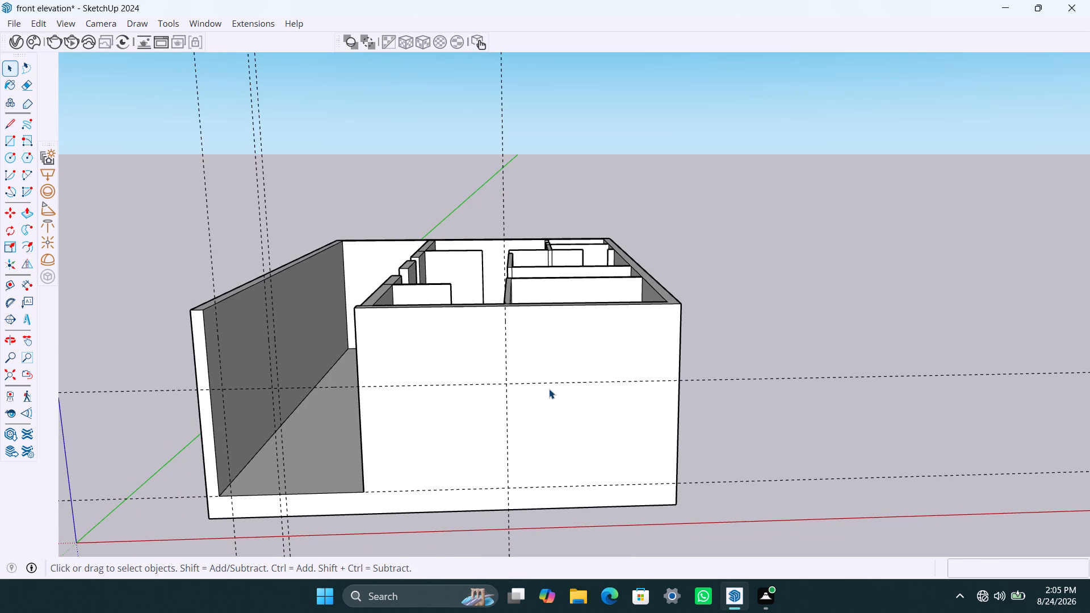
pyautogui.press('t')
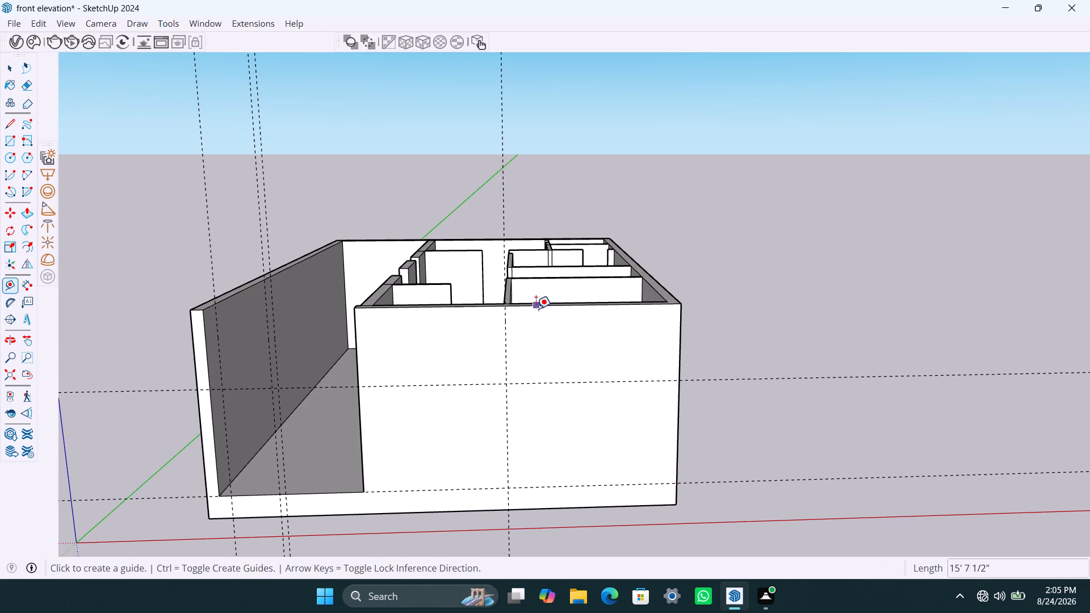
pyautogui.click(536, 309)
pyautogui.write('4.5"')
pyautogui.press('Return')
pyautogui.press('space')
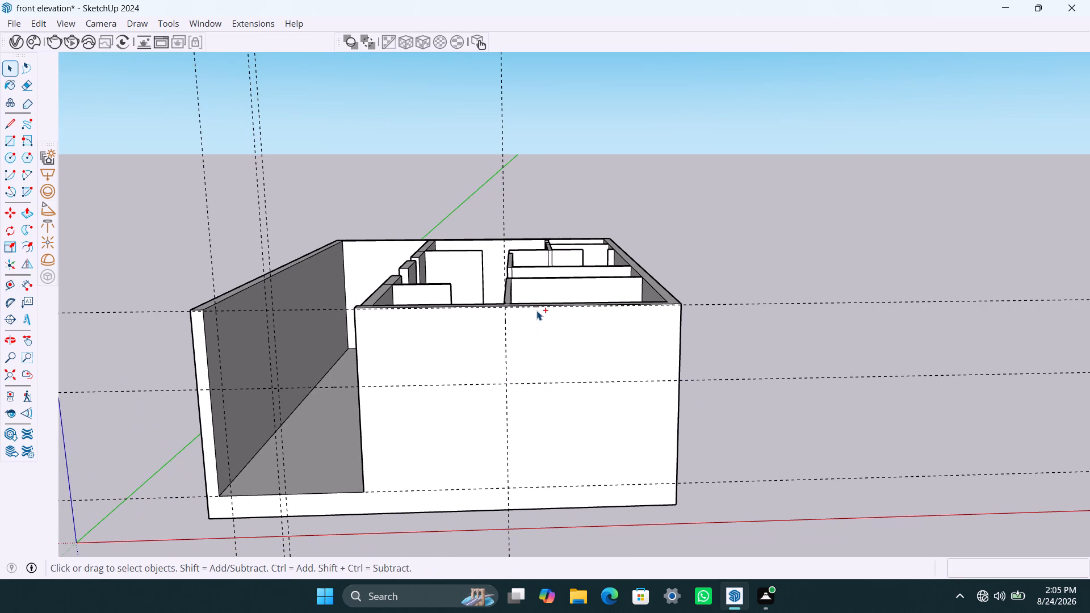
# Undo the last guide and place a new one 4.5" below the front wall's top edge.
pyautogui.hotkey('ctrl', 'z')
pyautogui.press('t')
pyautogui.click(543, 309)
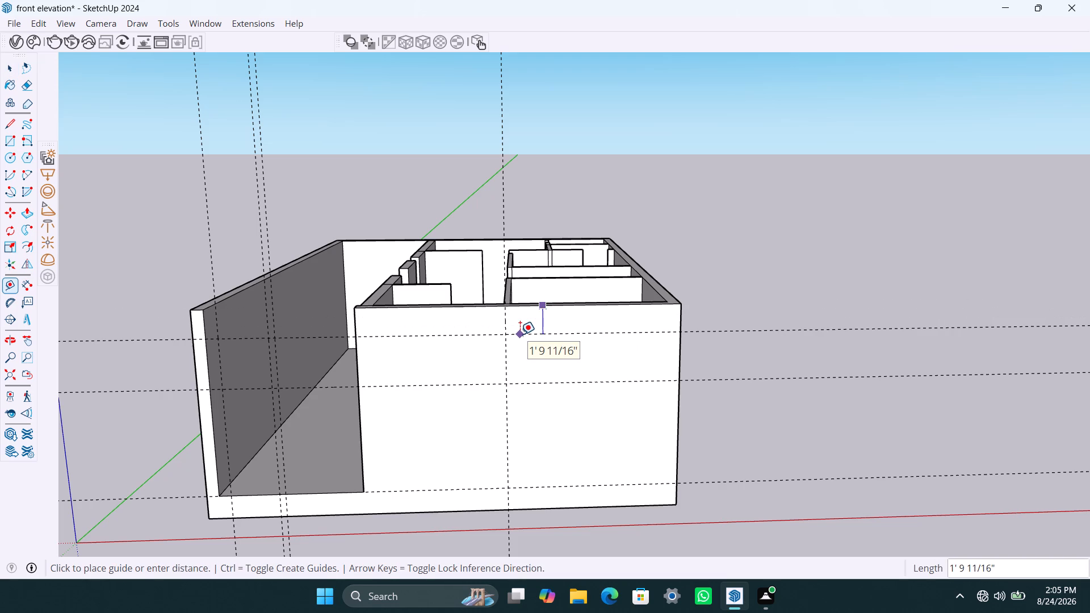
pyautogui.write('4.5"')
pyautogui.press('Return')
pyautogui.press('space')
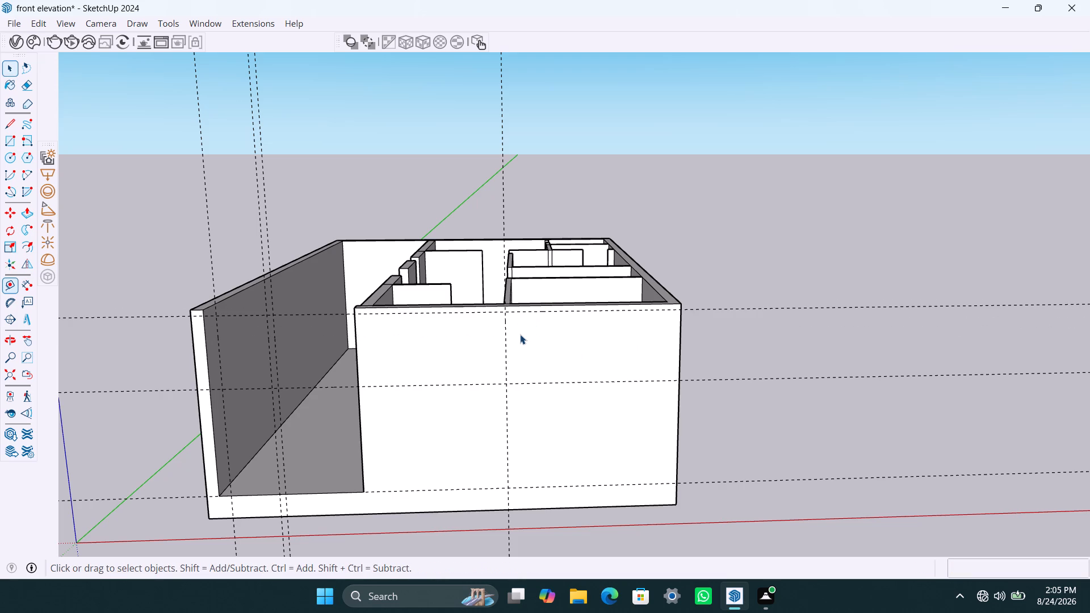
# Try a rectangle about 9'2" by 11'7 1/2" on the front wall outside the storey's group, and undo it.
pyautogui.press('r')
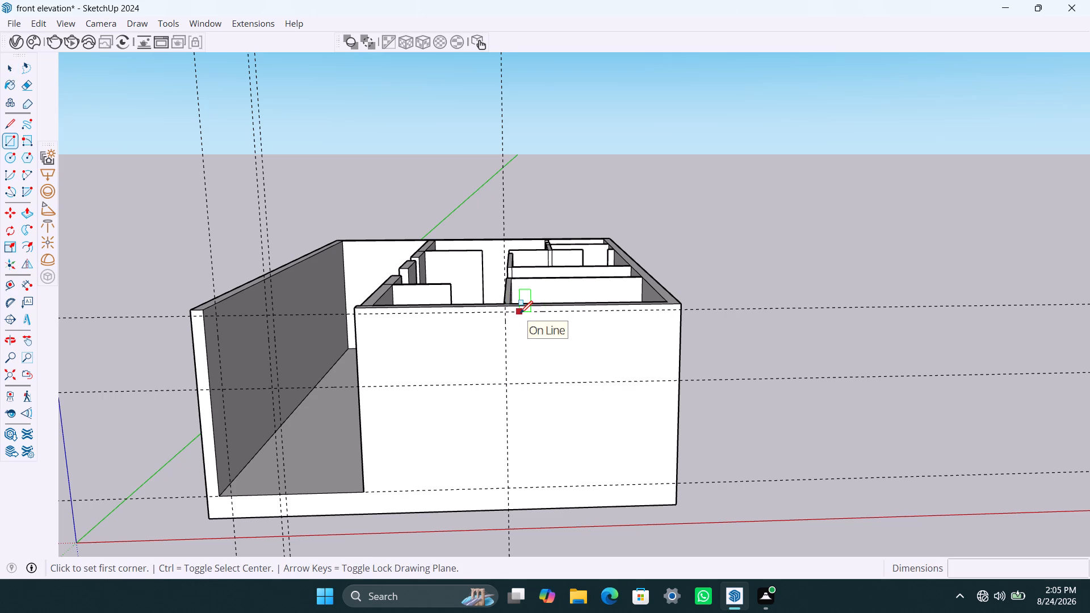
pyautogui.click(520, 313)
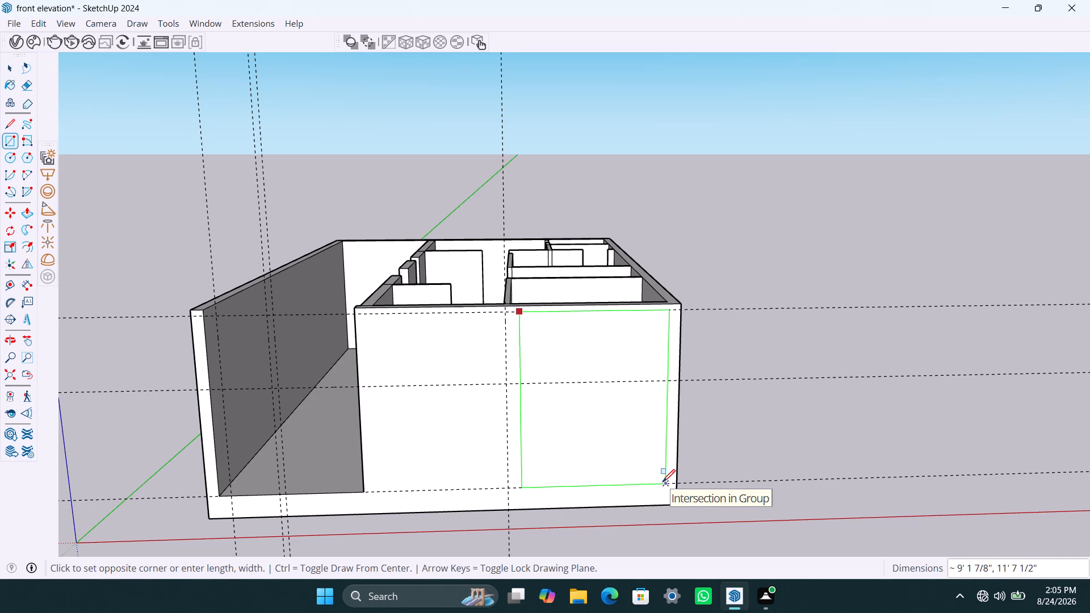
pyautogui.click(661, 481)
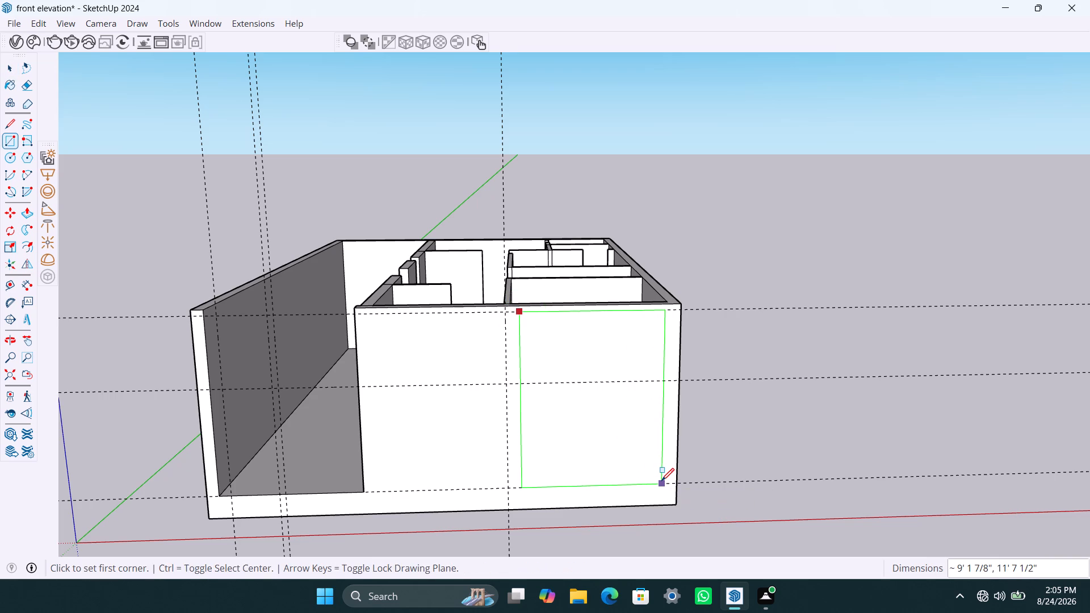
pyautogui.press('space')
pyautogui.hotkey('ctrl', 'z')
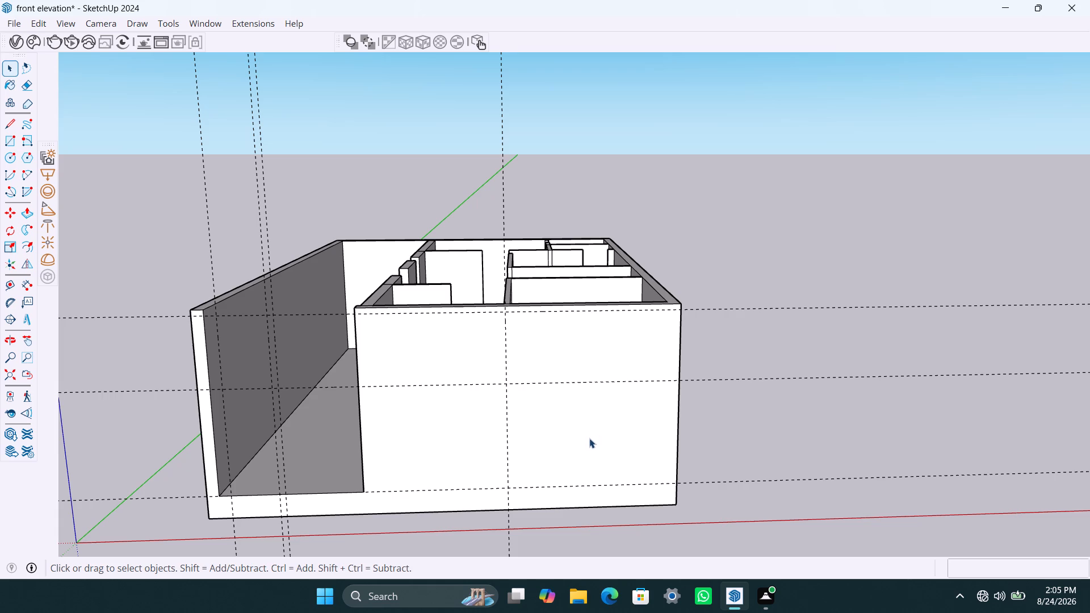
# Open the bottom storey's group for editing.
pyautogui.tripleClick(584, 429)
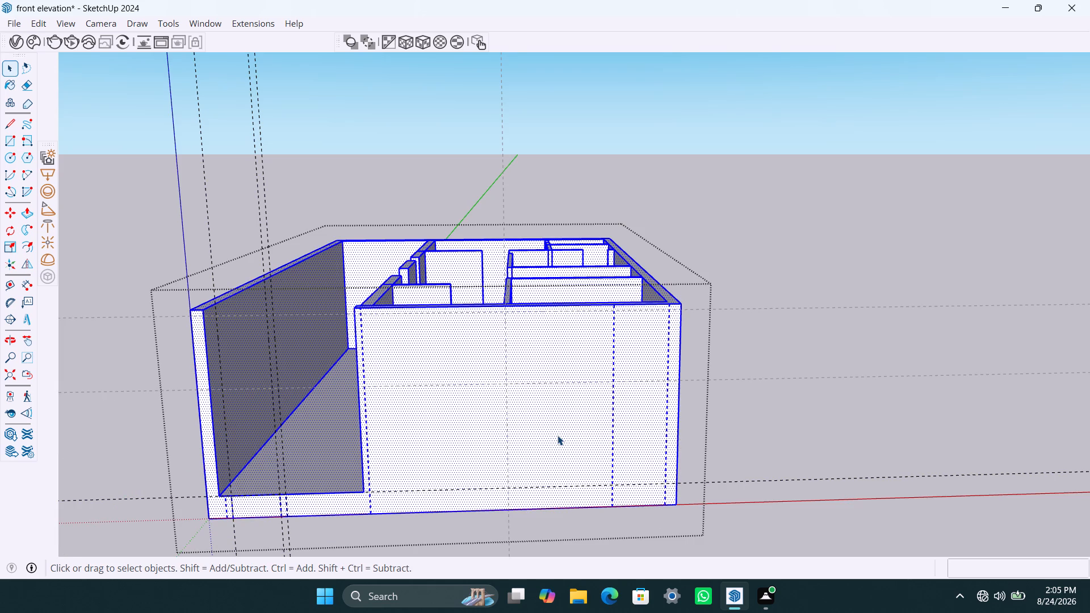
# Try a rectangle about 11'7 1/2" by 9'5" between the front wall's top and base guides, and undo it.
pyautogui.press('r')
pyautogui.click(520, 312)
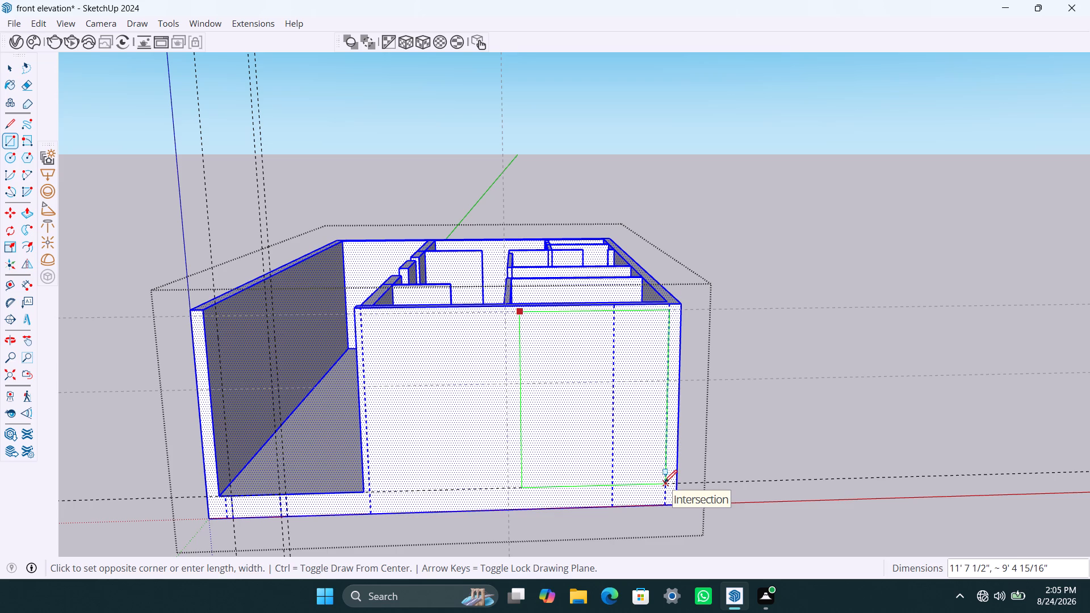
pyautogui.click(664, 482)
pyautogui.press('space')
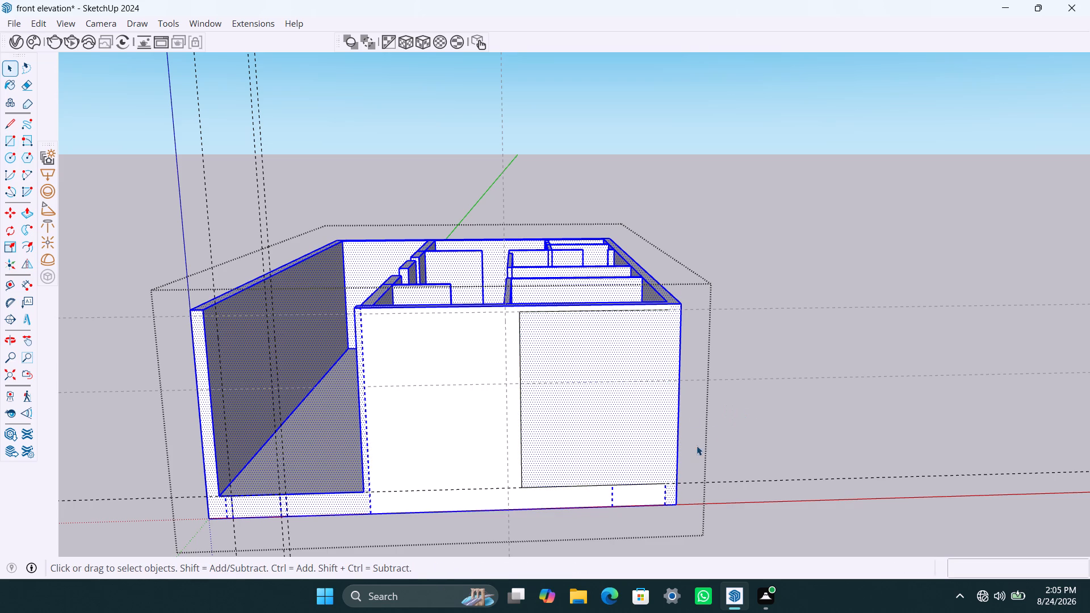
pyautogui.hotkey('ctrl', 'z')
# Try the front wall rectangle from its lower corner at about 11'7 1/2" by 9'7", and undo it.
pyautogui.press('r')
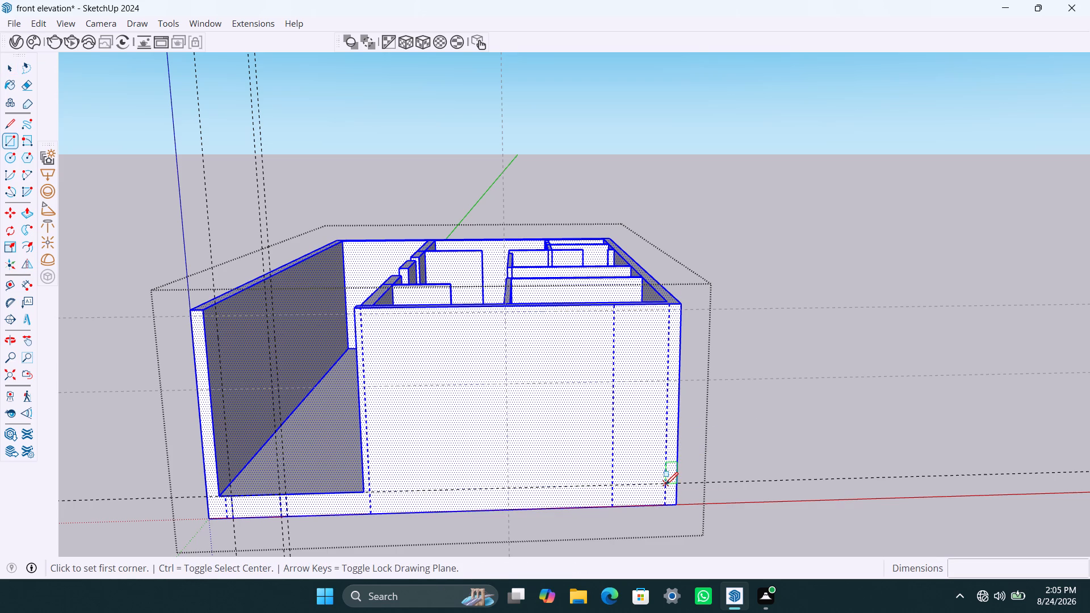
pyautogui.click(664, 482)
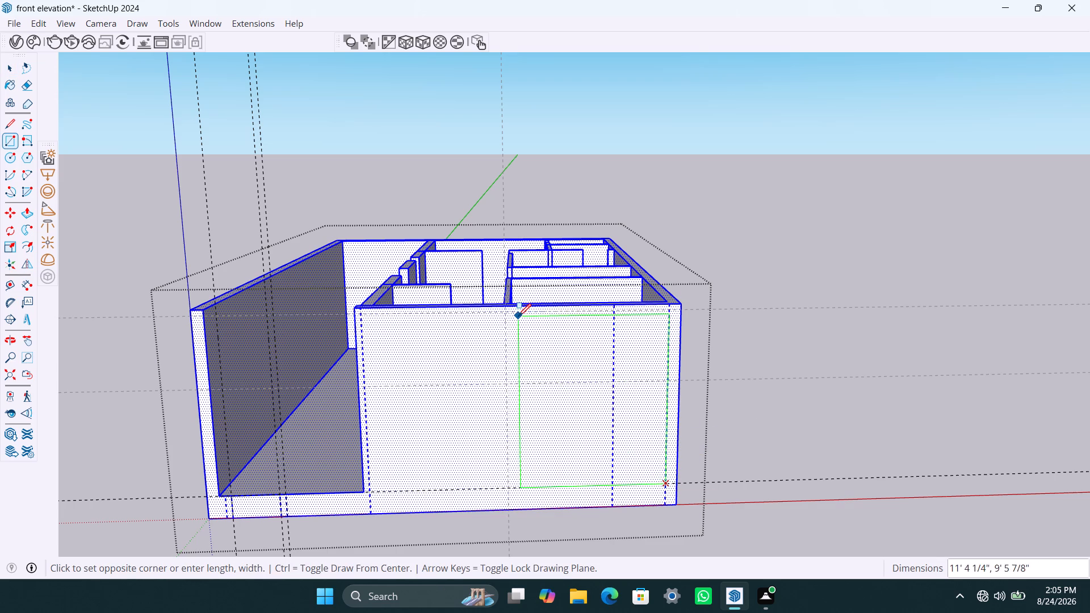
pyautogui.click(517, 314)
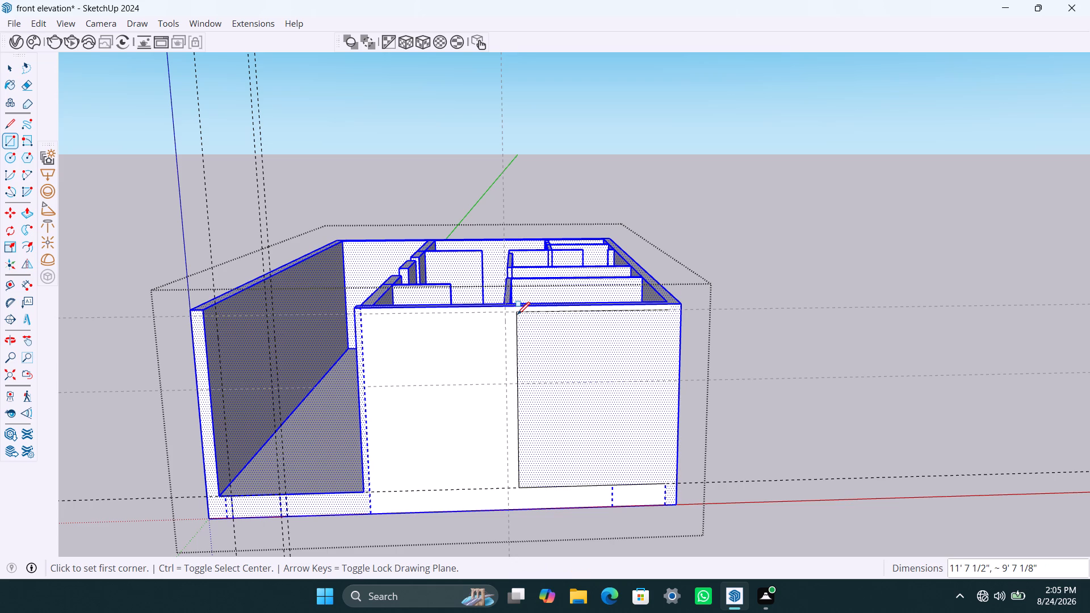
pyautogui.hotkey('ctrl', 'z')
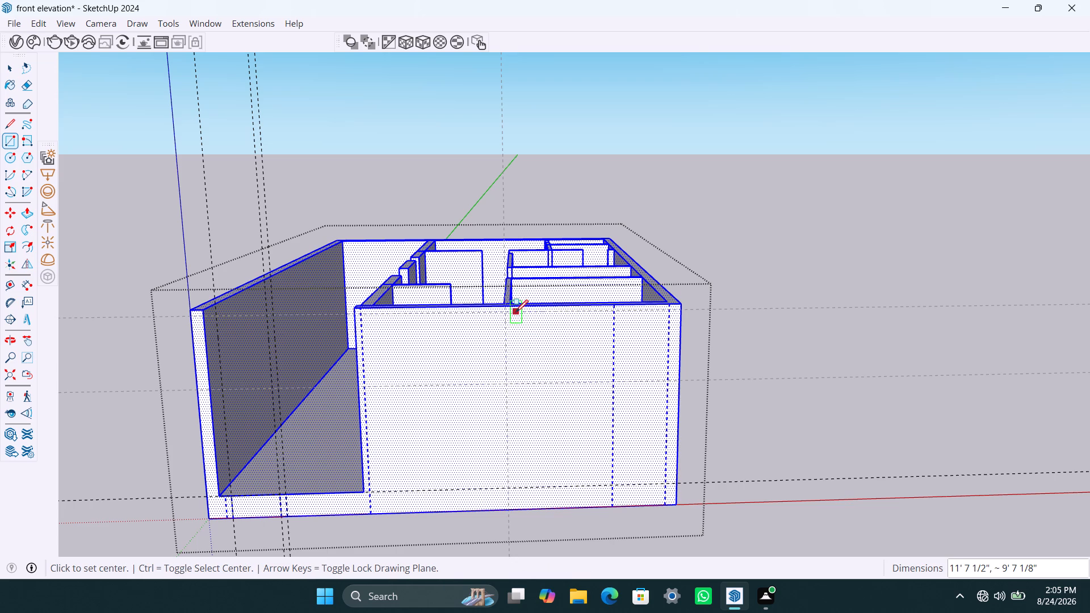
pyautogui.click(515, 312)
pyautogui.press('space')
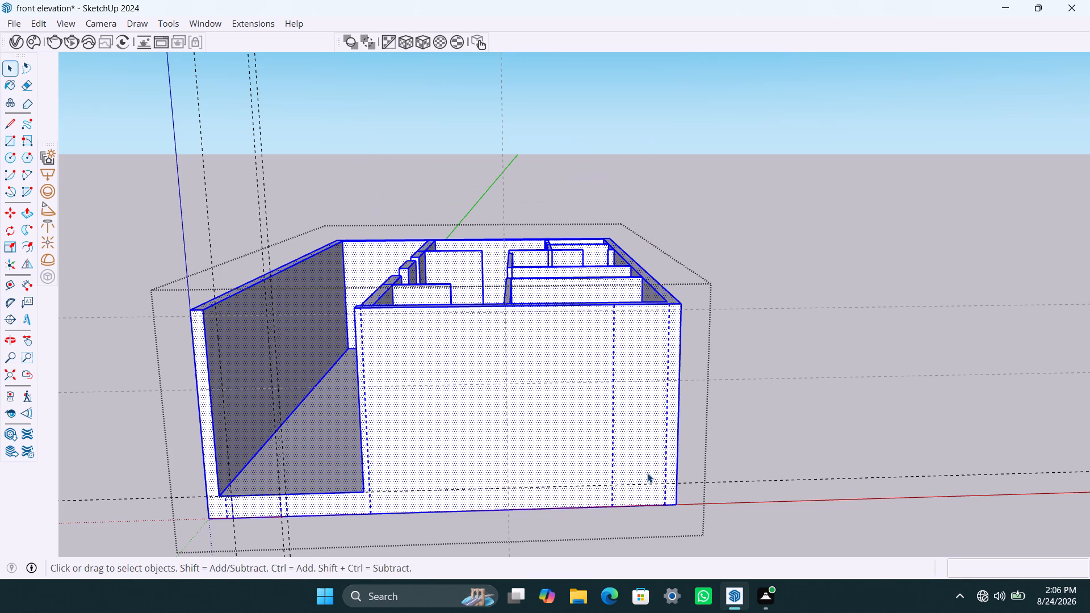
# Draw a rectangle about 11'7 1/2" by 8'11" between the front wall's top and base guides, and leave the group.
pyautogui.write('r')
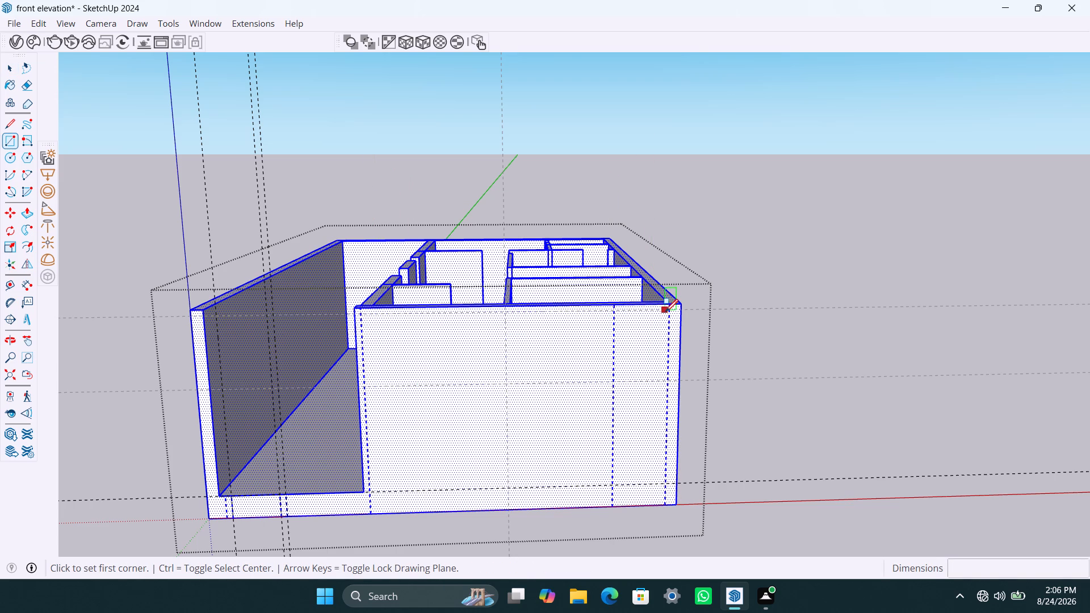
pyautogui.click(664, 312)
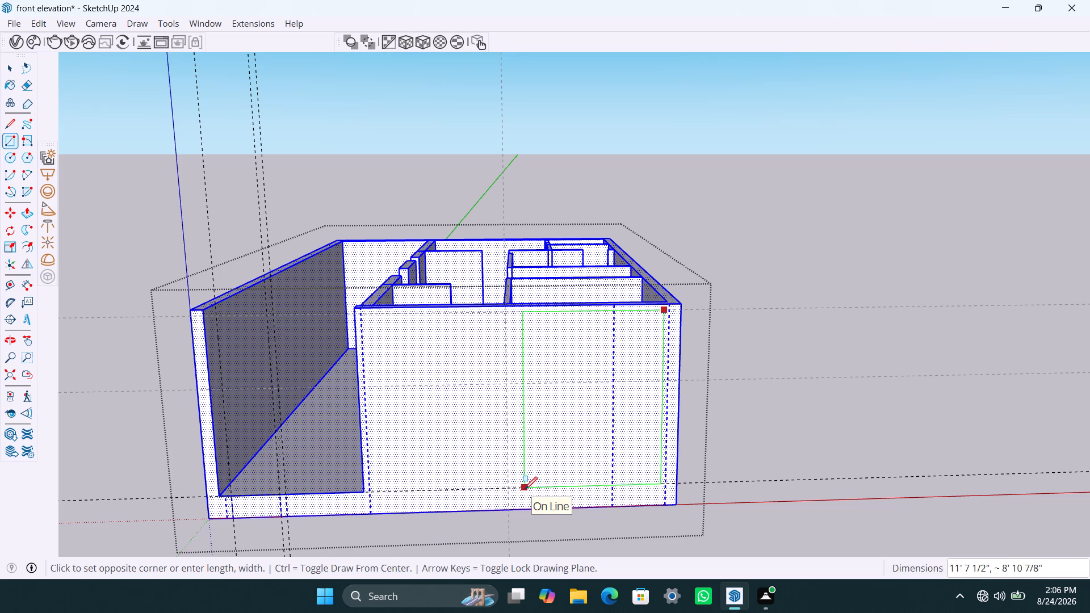
pyautogui.click(525, 489)
pyautogui.press('space')
pyautogui.click(743, 334)
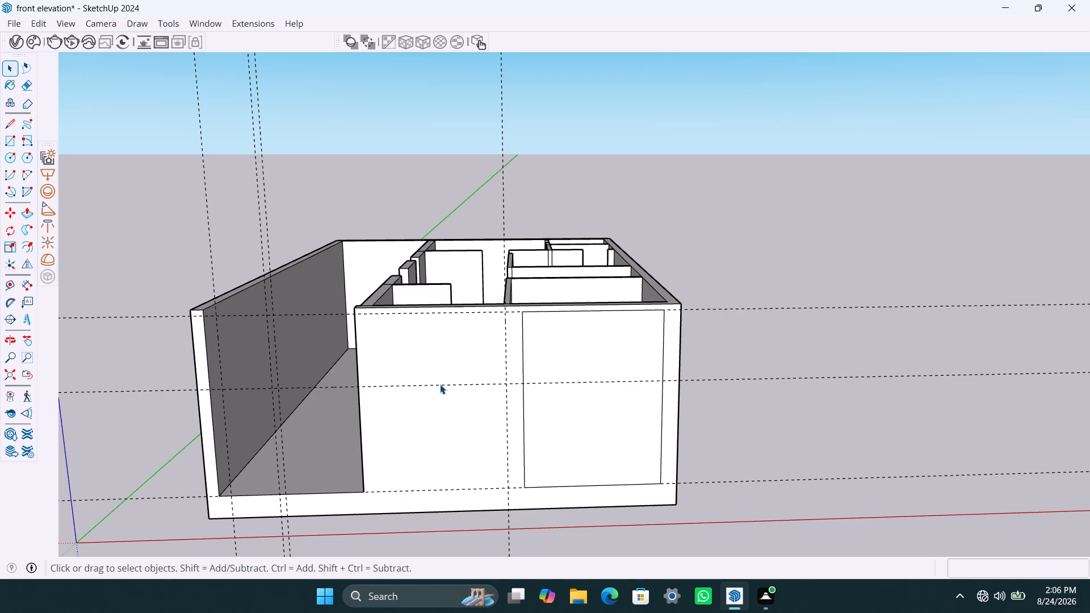
# Place a guide 3' below the front wall's top edge and another 5' below that guide.
pyautogui.press('t')
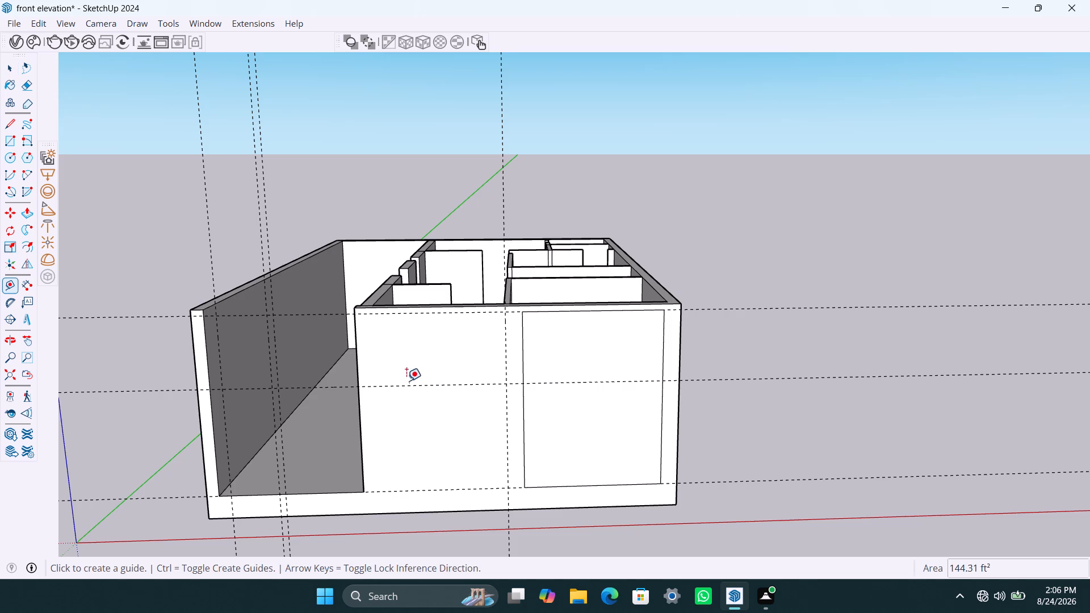
pyautogui.click(410, 310)
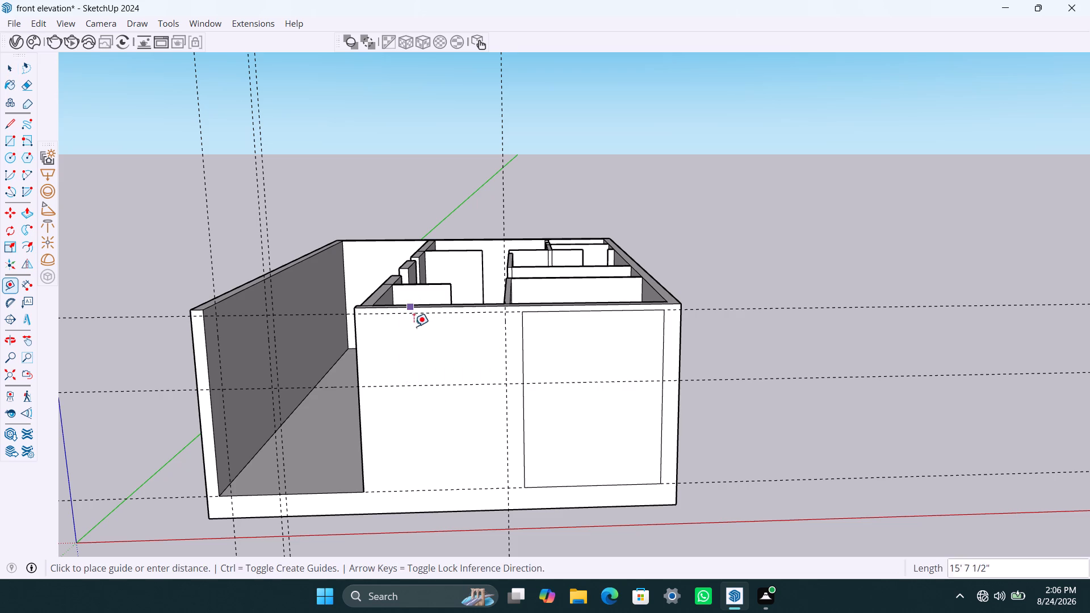
pyautogui.write("3'")
pyautogui.press('Return')
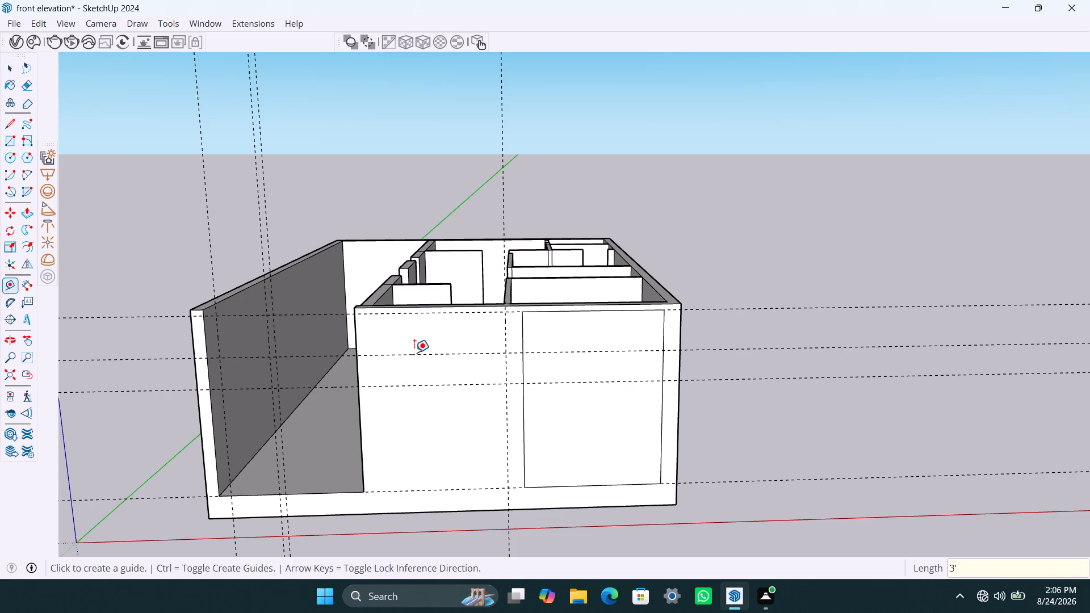
pyautogui.click(421, 356)
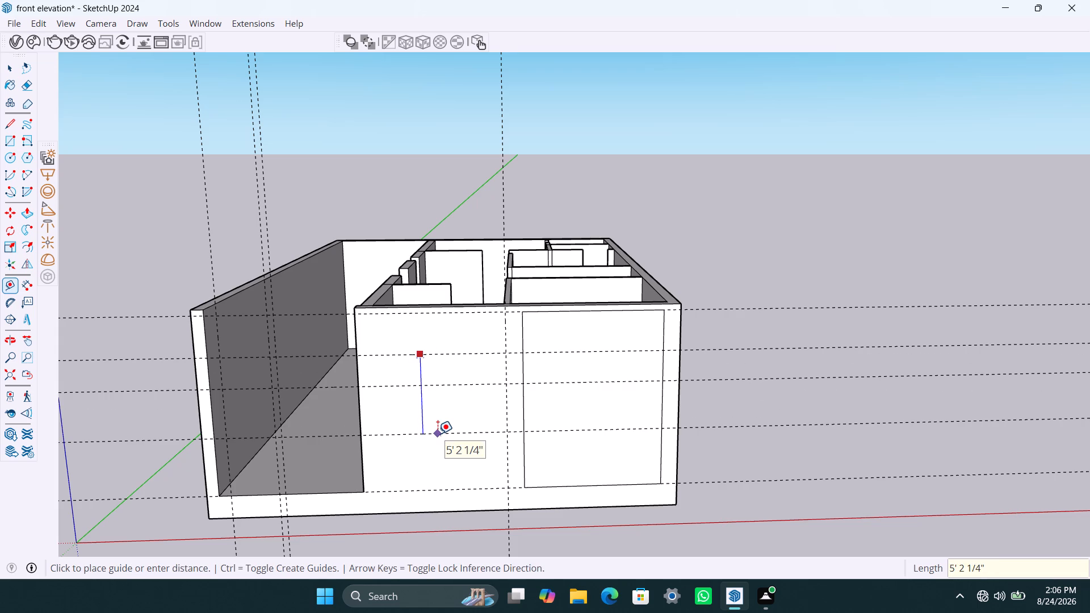
pyautogui.write("5'")
pyautogui.press('Return')
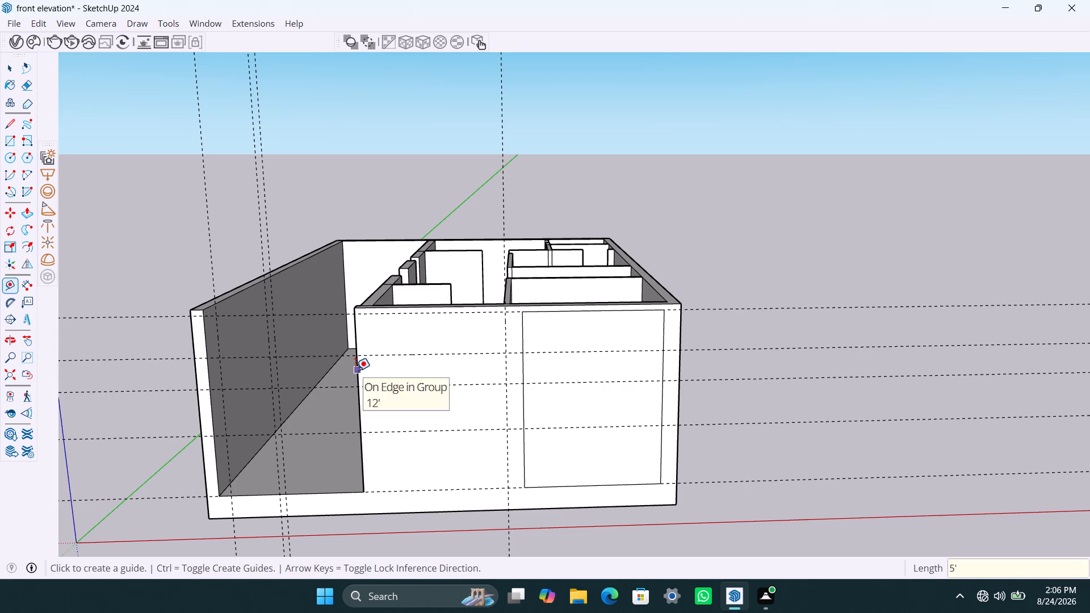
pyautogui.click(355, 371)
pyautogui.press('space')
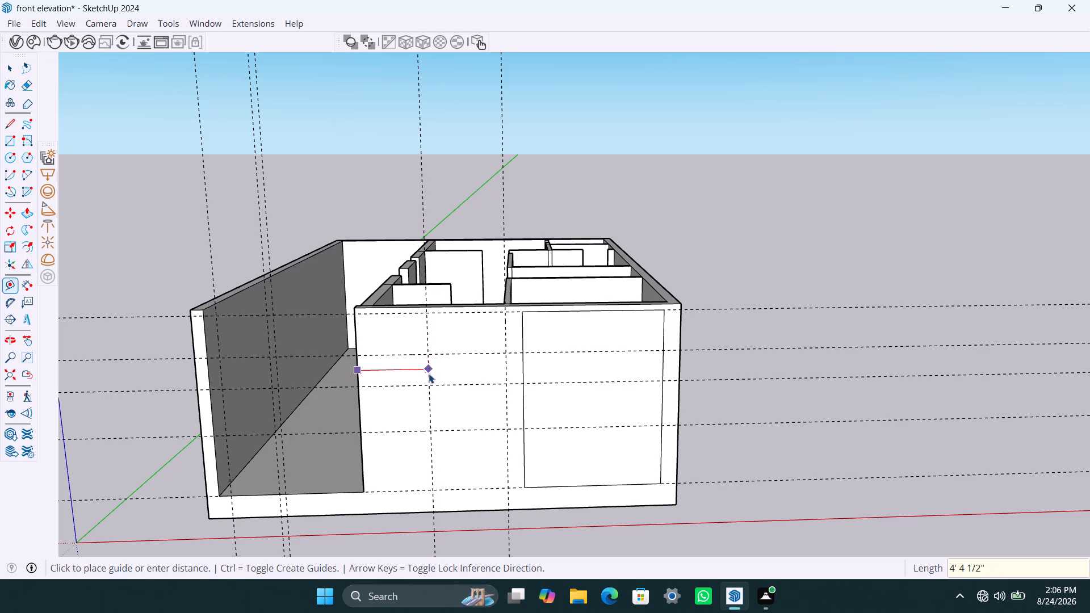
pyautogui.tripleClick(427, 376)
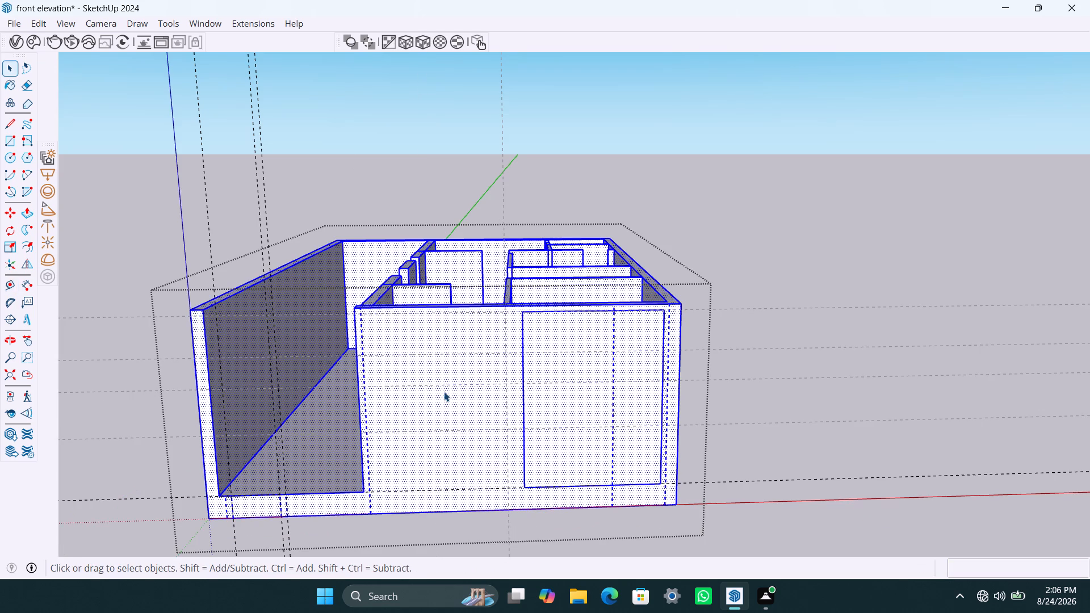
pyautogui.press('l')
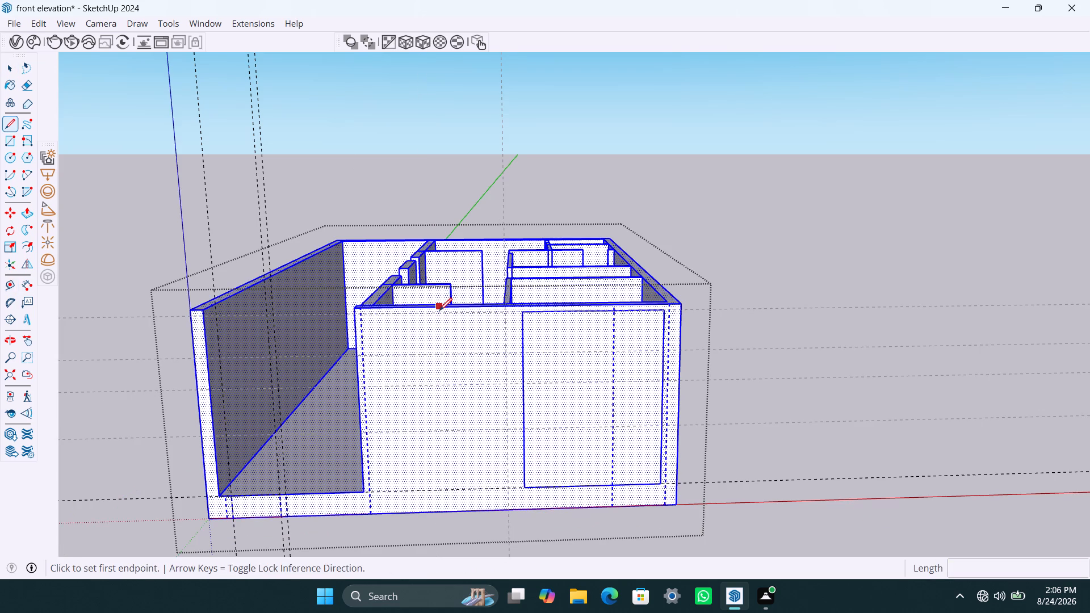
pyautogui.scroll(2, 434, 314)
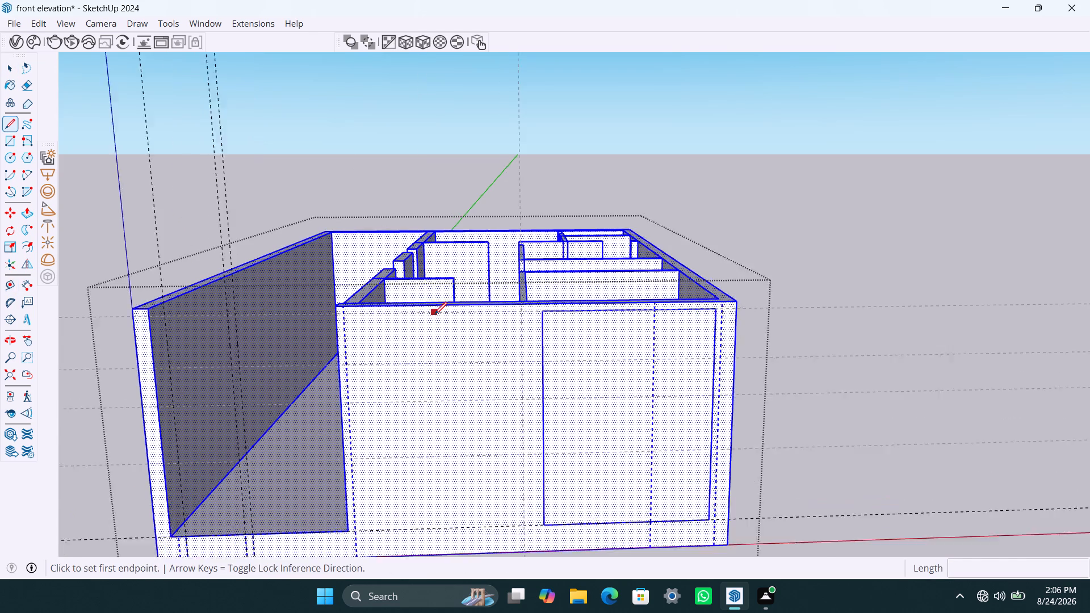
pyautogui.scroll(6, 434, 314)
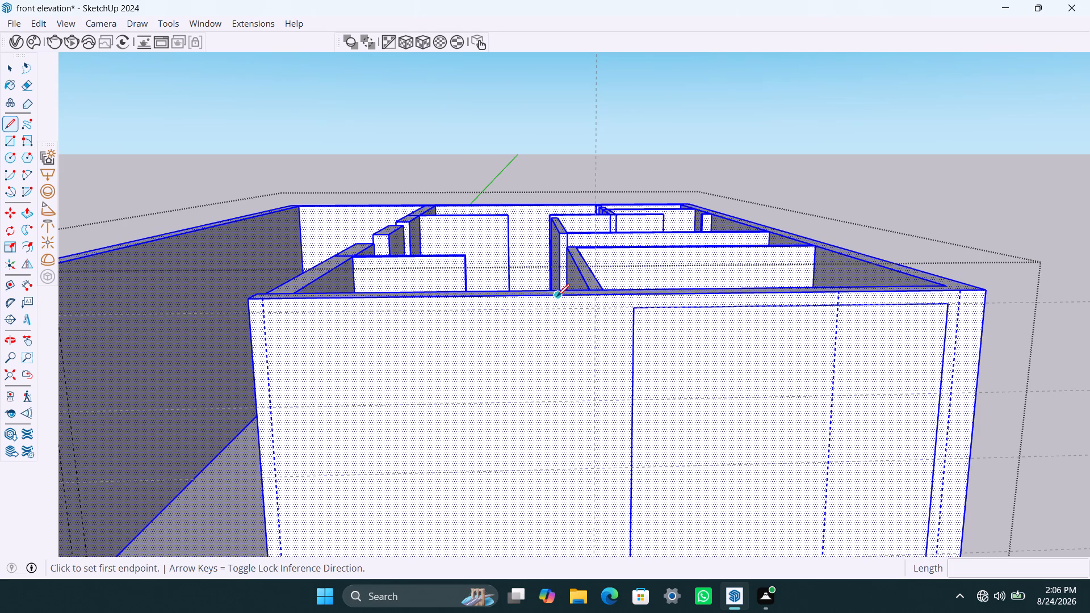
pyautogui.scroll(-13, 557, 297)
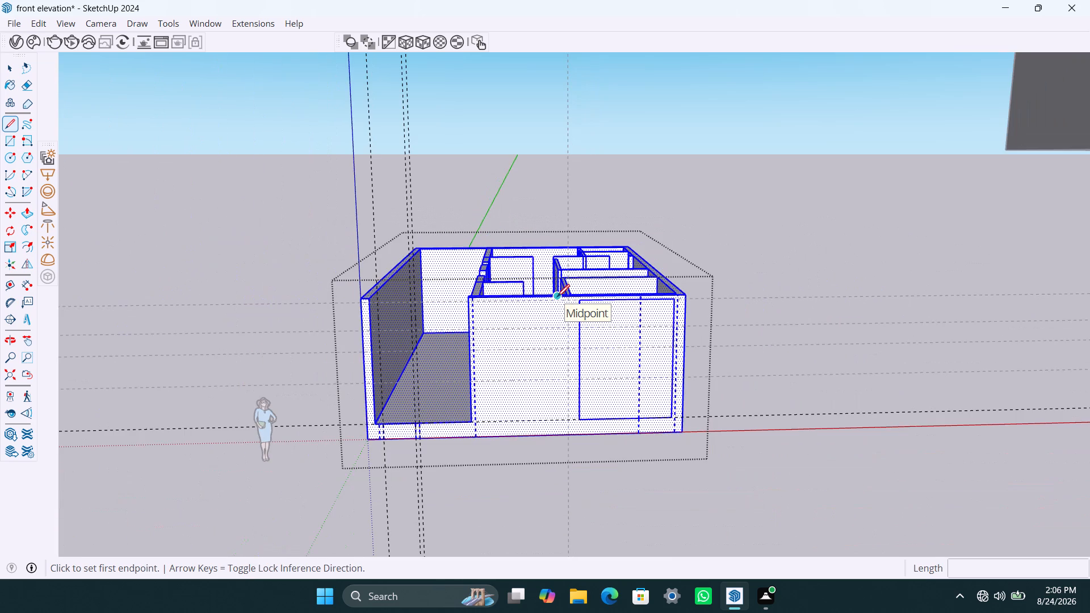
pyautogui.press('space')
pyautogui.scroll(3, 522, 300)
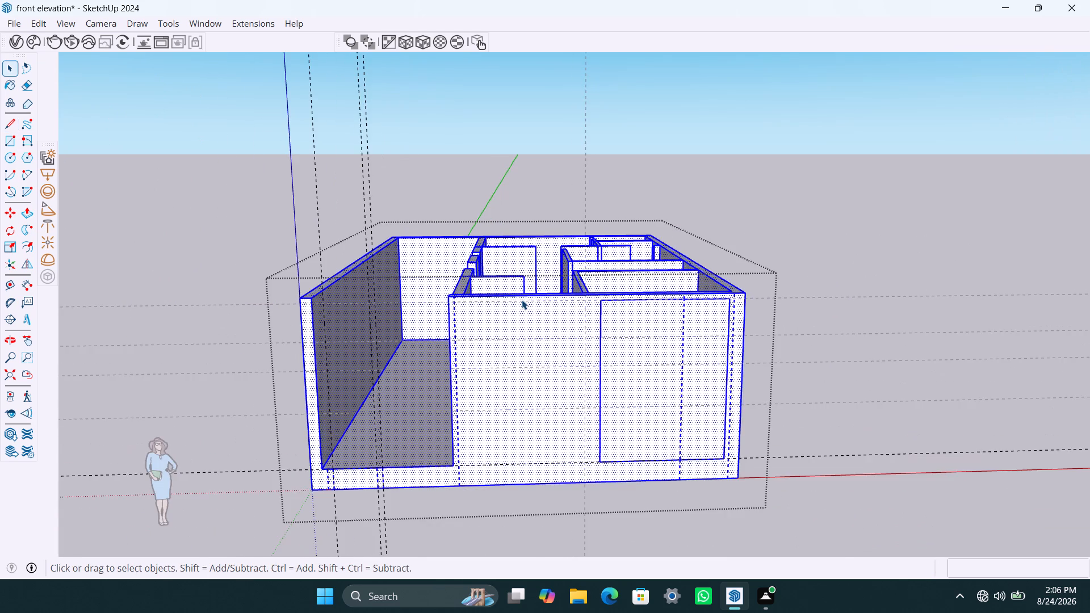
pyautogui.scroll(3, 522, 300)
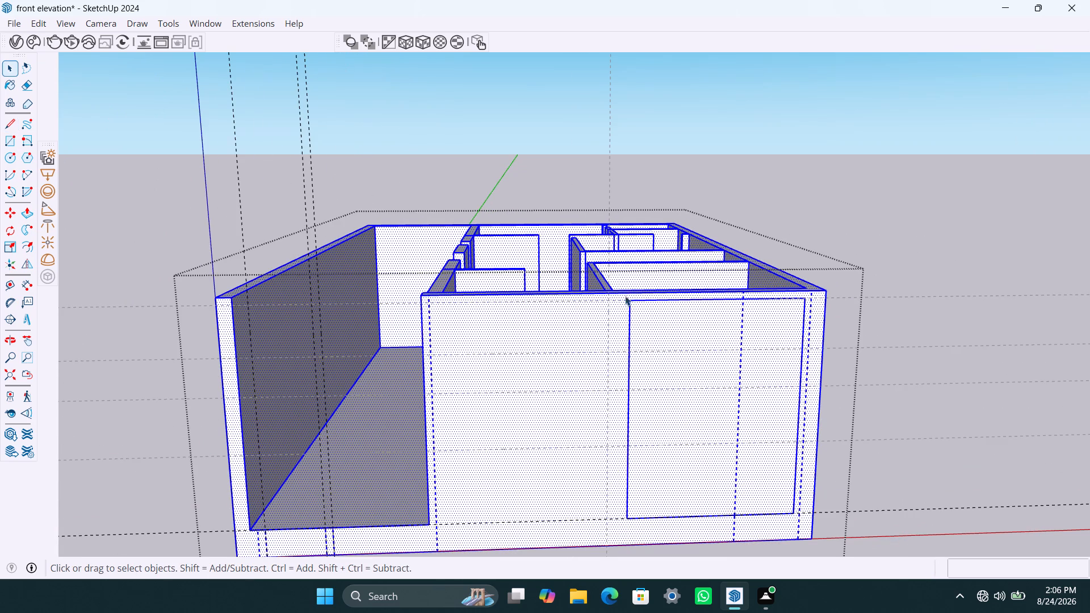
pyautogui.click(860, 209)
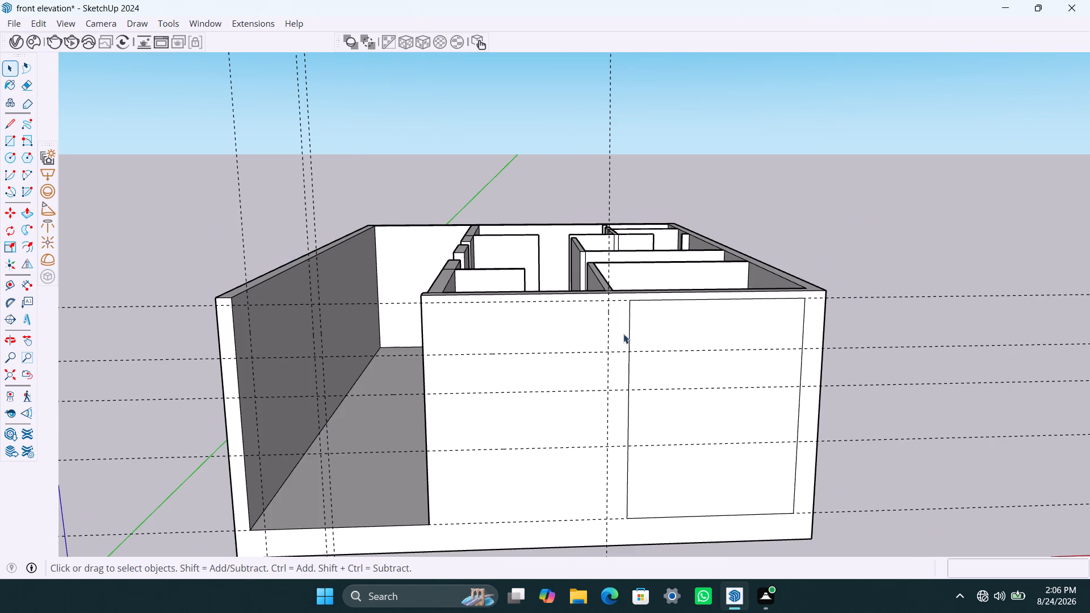
# Measure the distance from the front wall's vertical guide to its corner beside the open bay.
pyautogui.click(609, 321)
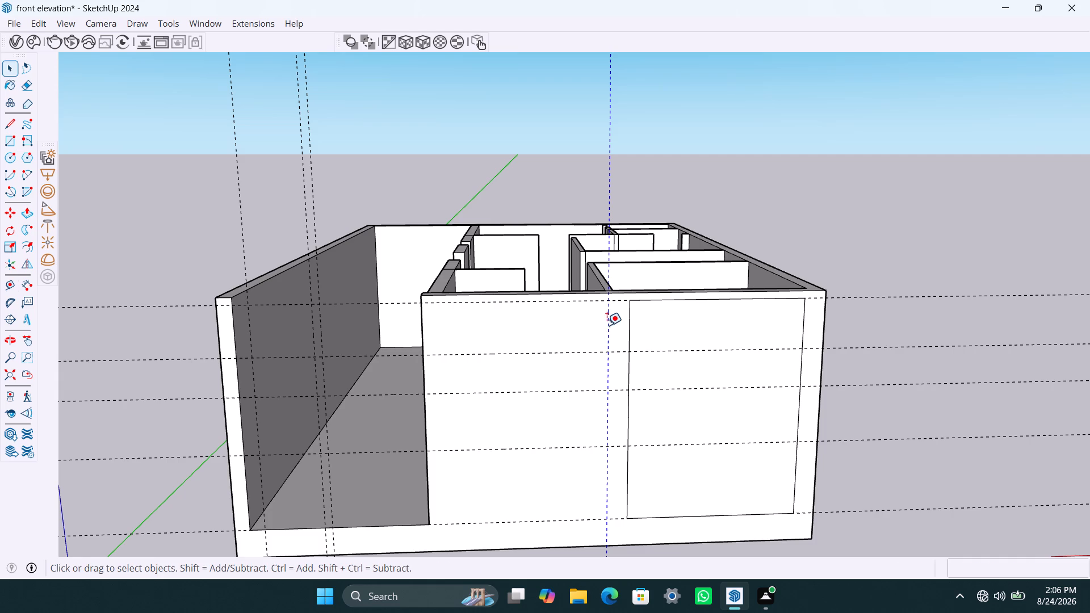
pyautogui.press('t')
pyautogui.click(607, 325)
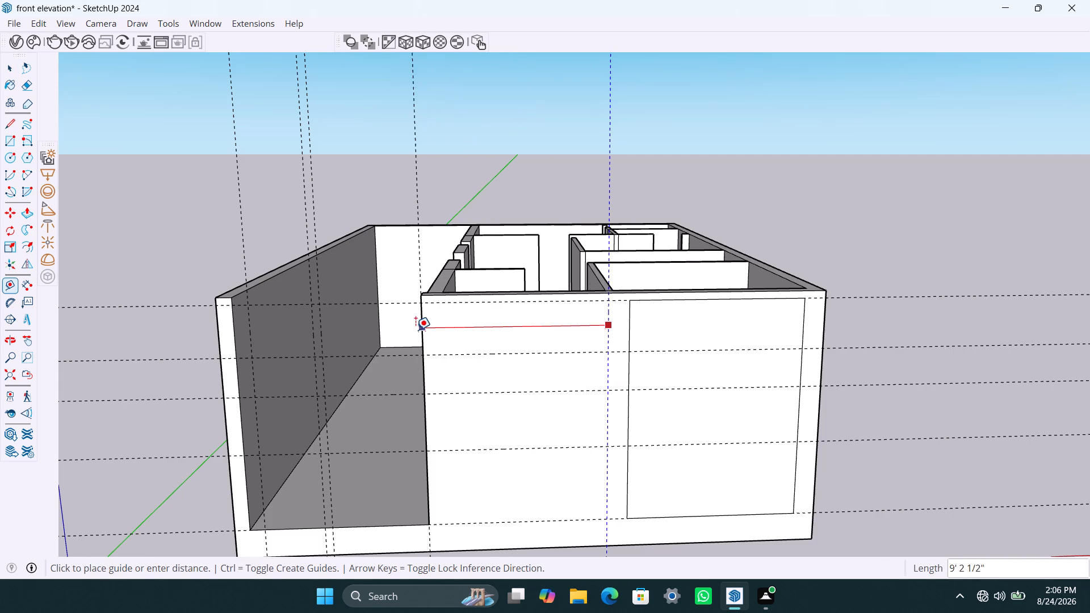
pyautogui.press('space')
pyautogui.press('d')
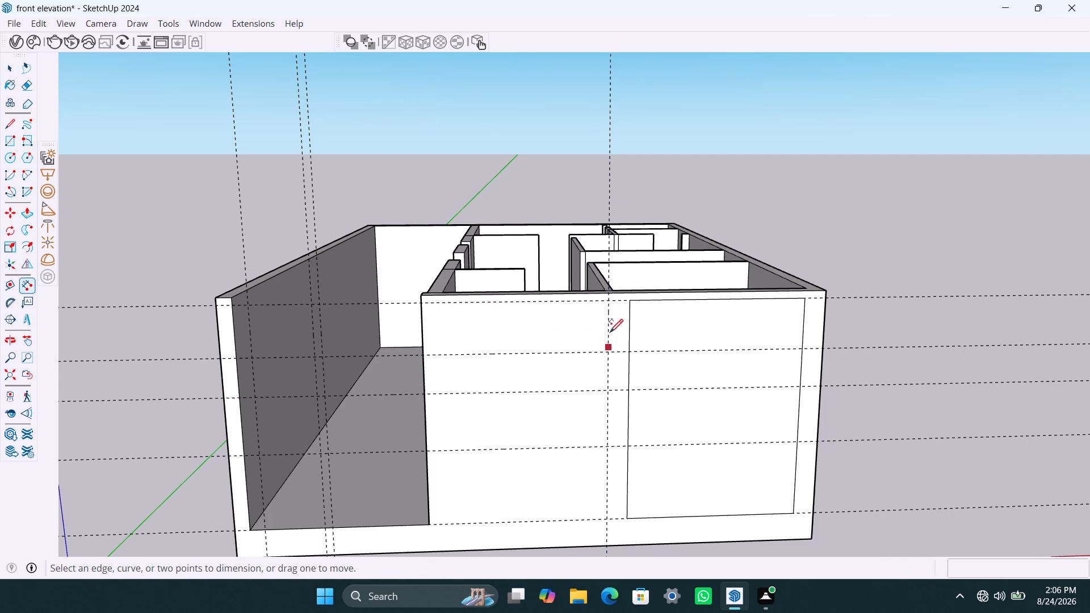
pyautogui.click(611, 297)
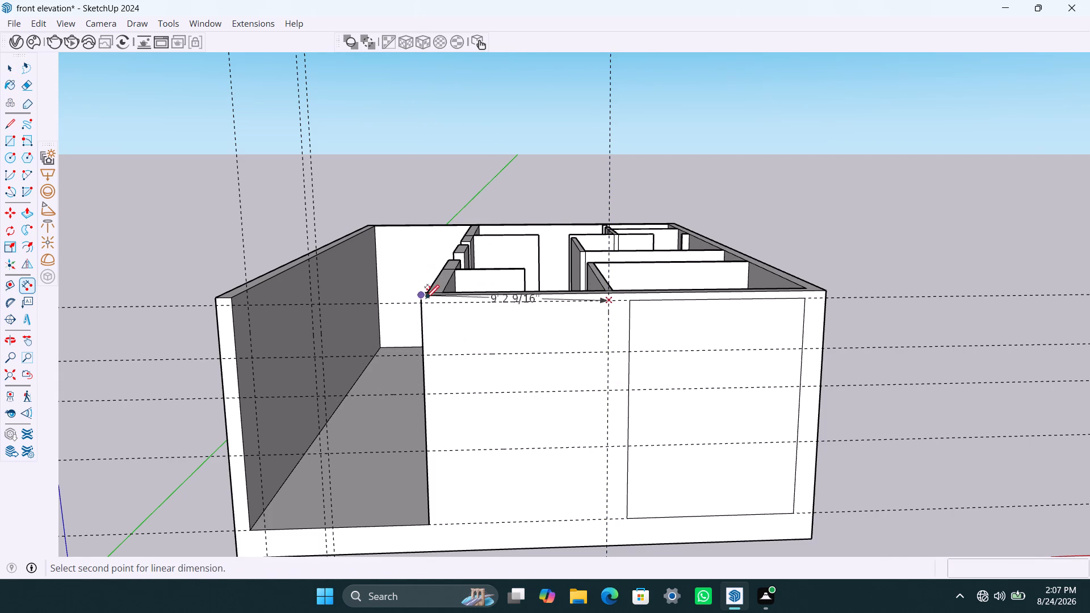
pyautogui.scroll(7, 424, 304)
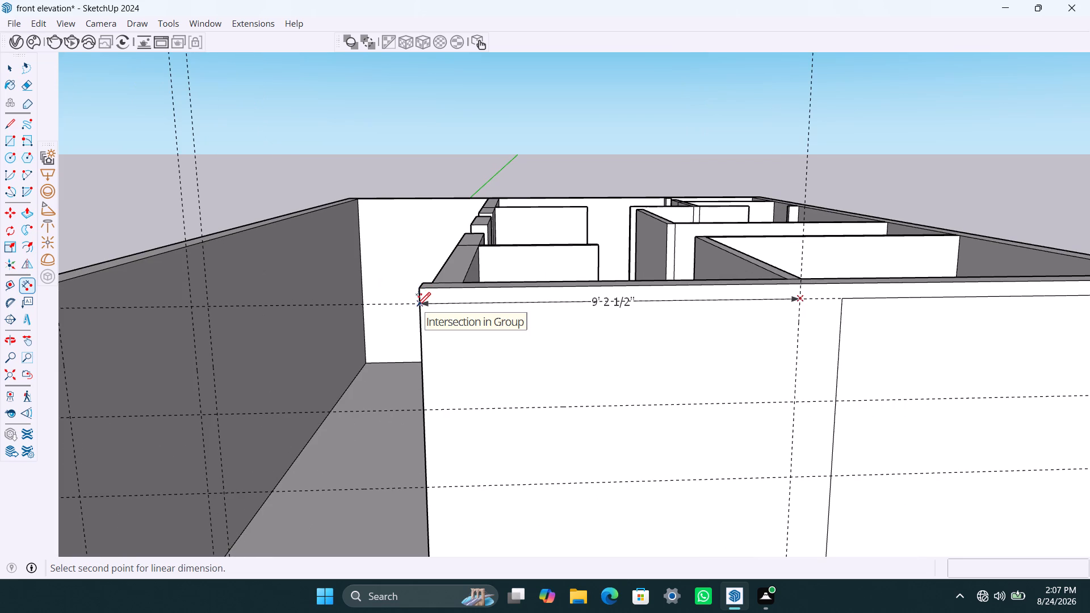
pyautogui.press('Escape')
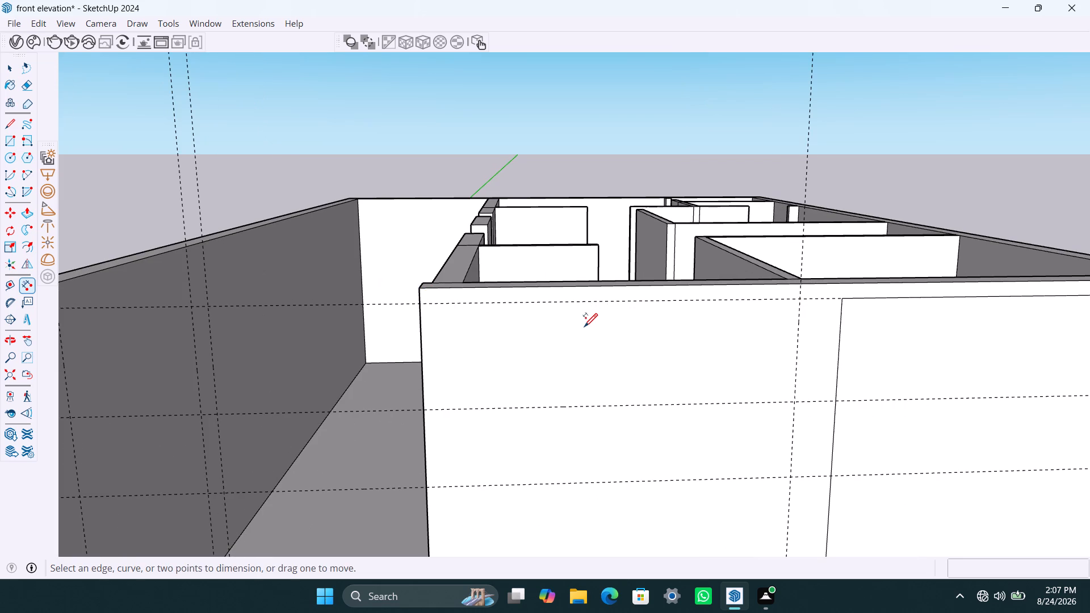
# Place a vertical guide 4'7" from the front wall's existing vertical guide, towards the corner beside the open bay.
pyautogui.press('t')
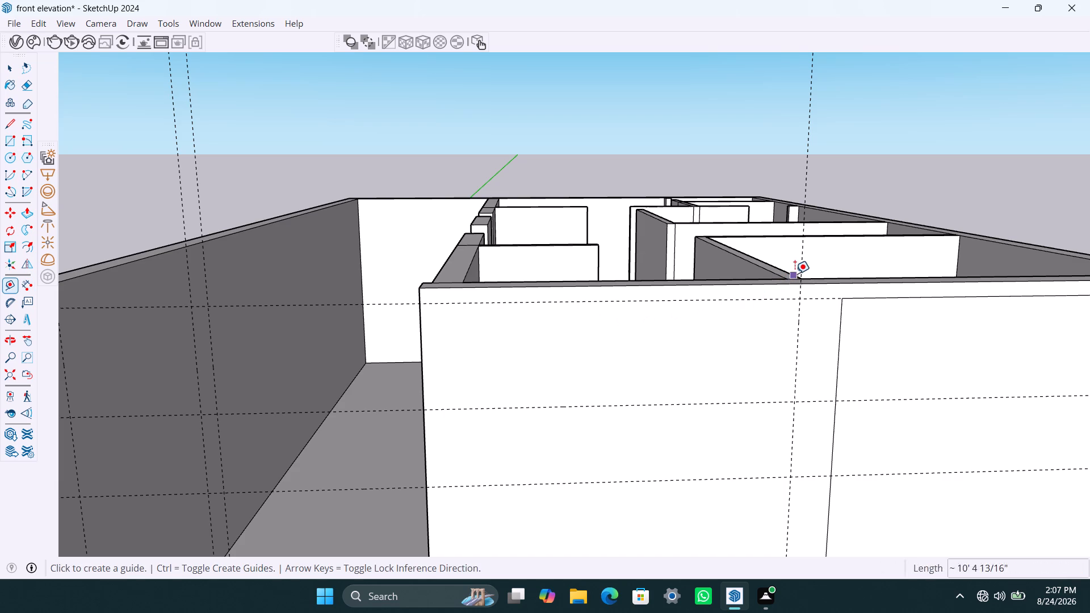
pyautogui.click(802, 267)
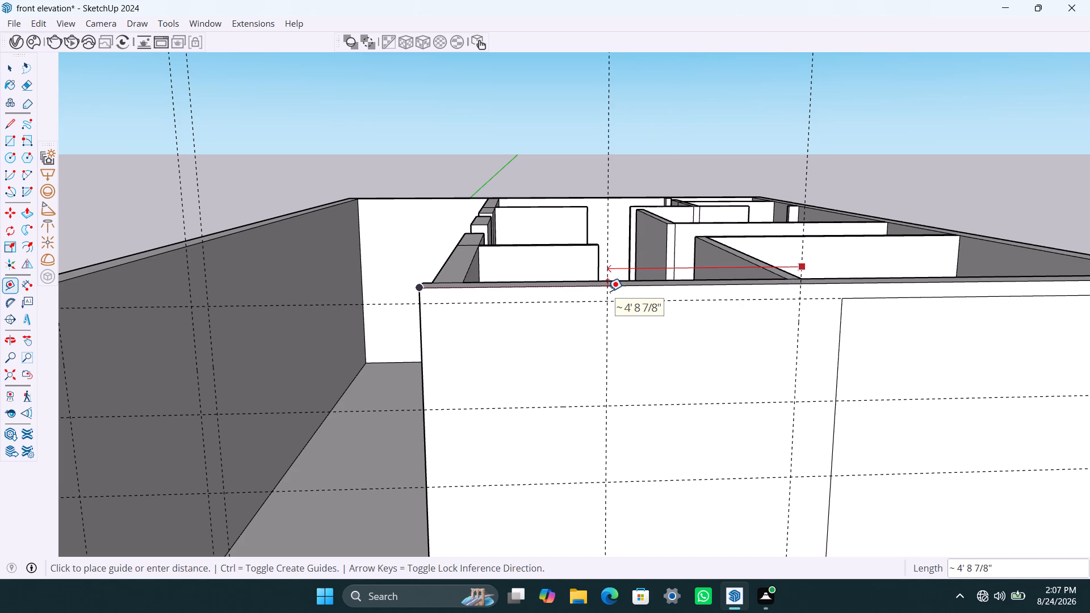
pyautogui.write('4\'7"')
pyautogui.press('Return')
pyautogui.press('space')
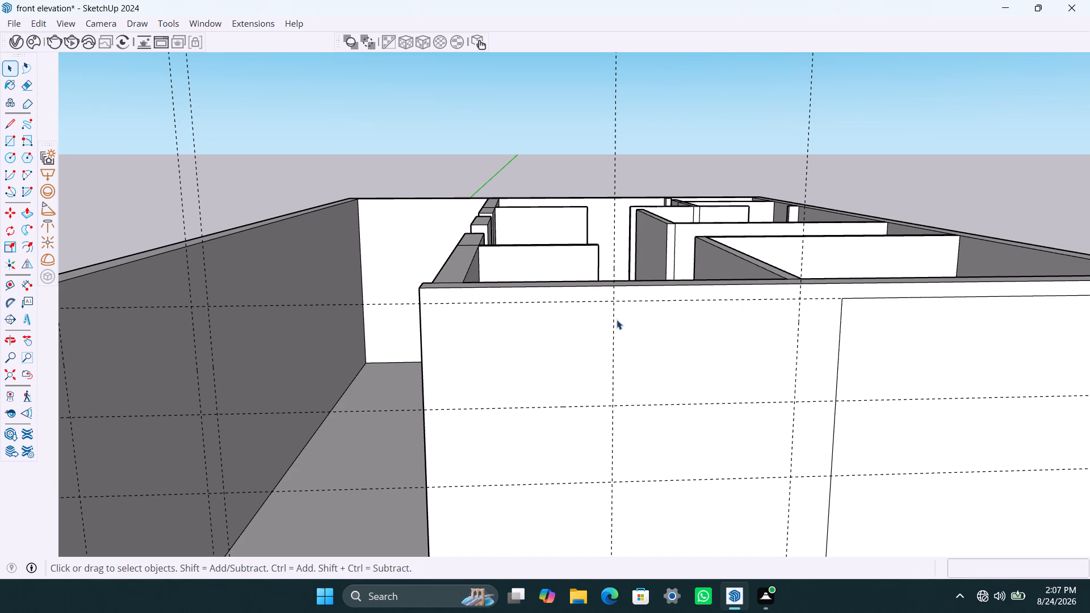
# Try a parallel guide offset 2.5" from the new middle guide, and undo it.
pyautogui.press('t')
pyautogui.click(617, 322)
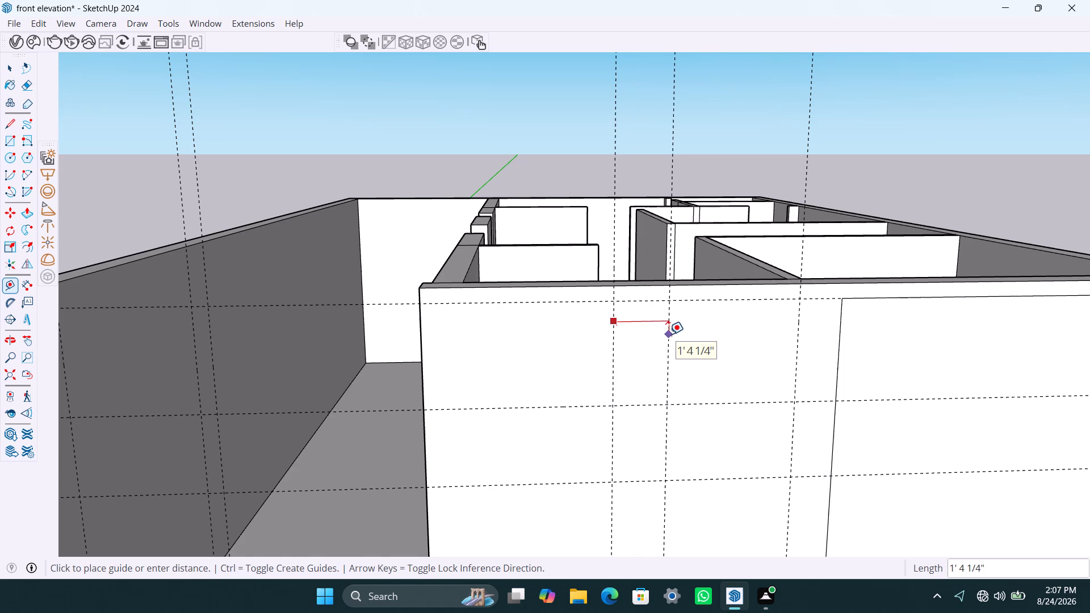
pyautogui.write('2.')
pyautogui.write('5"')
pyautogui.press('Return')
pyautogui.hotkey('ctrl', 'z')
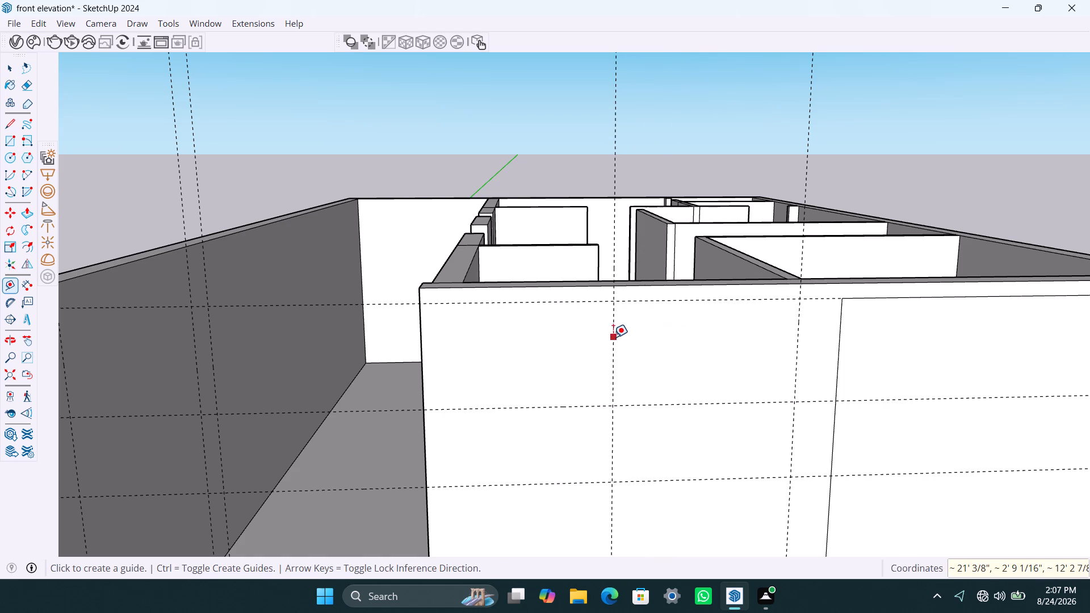
# Place vertical guides 2'6" on either side of the middle guide on the front wall.
pyautogui.click(611, 337)
pyautogui.write("2'")
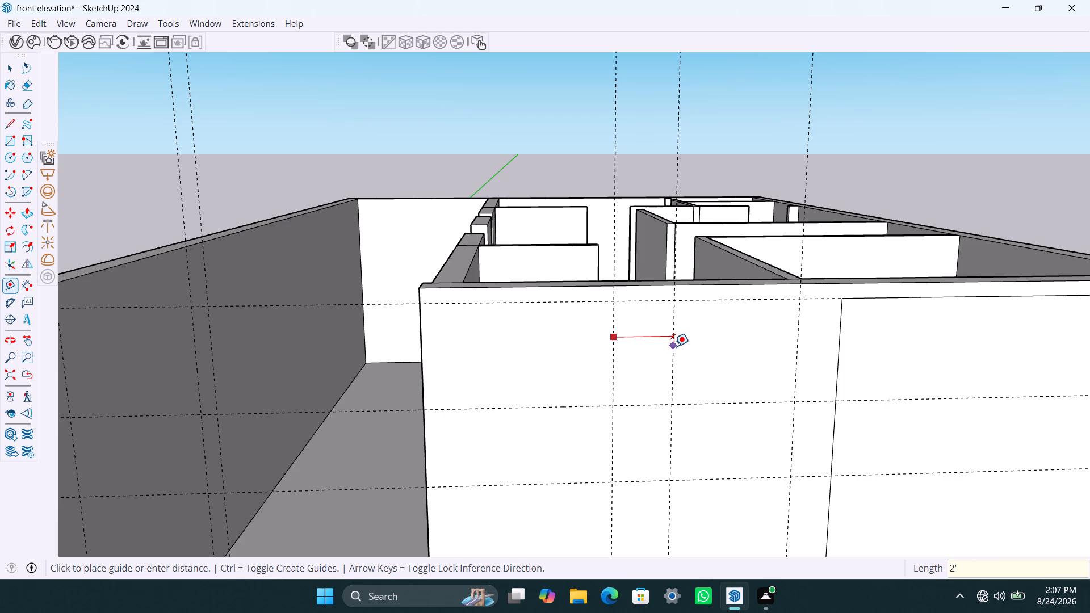
pyautogui.write('6"')
pyautogui.press('Return')
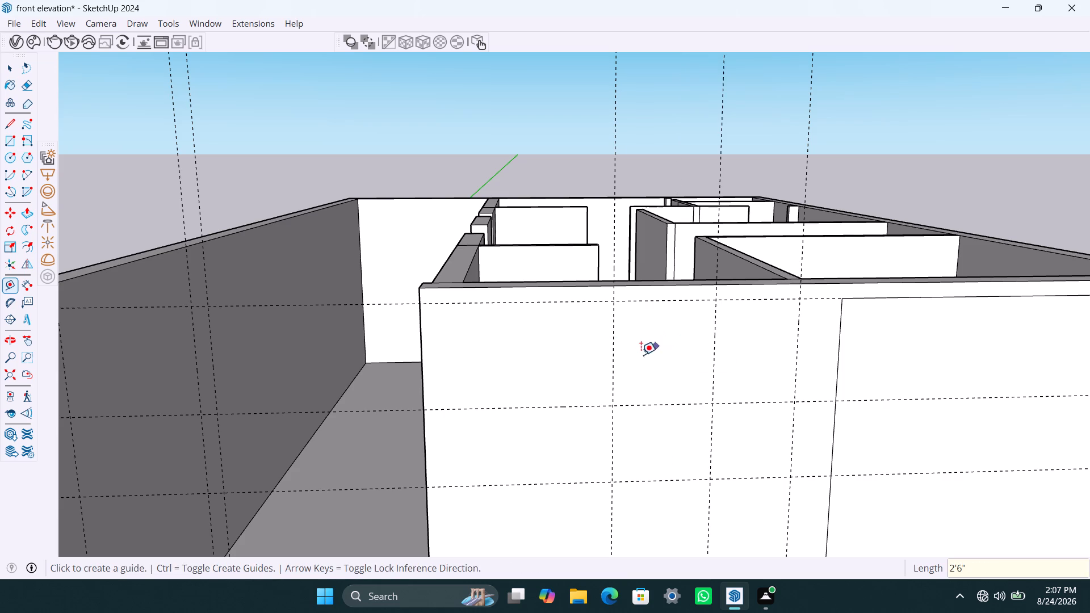
pyautogui.click(611, 347)
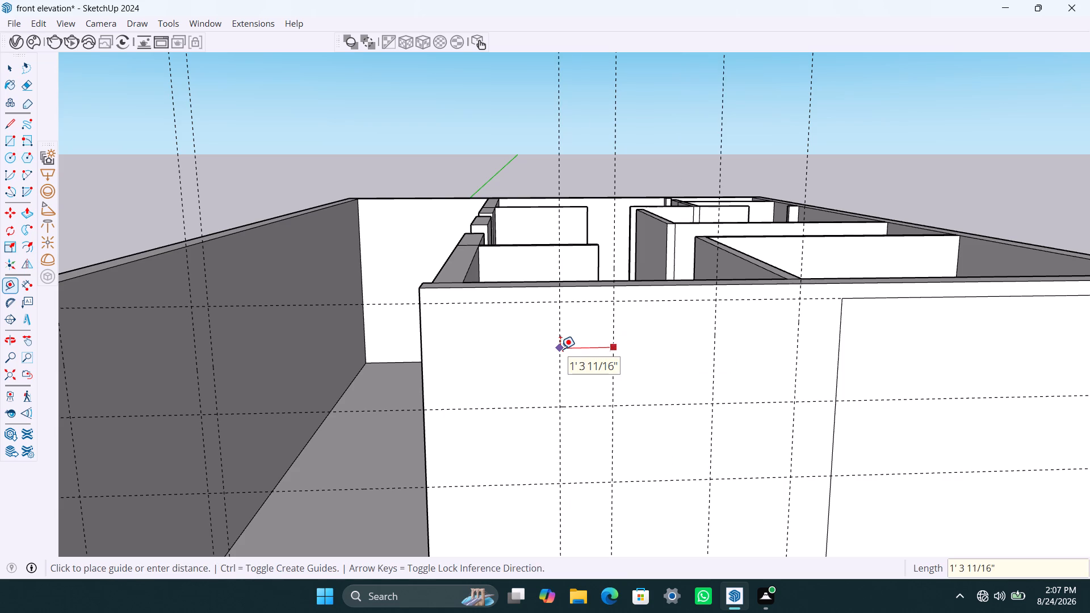
pyautogui.write('2\'6"')
pyautogui.press('Return')
pyautogui.press('space')
# Draw a 5' by 5' window rectangle between the guides on the front wall inside the storey's group, and leave the group.
pyautogui.scroll(-4, 561, 388)
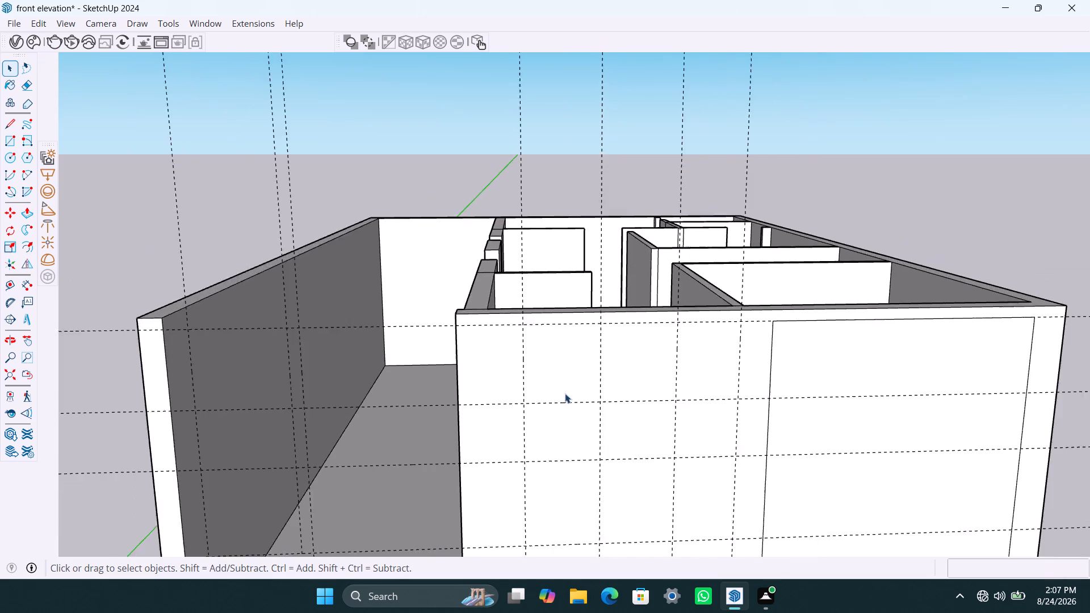
pyautogui.scroll(-5, 565, 385)
pyautogui.moveTo(565, 389); pyautogui.dragTo(540, 386, button='middle')
pyautogui.scroll(2, 543, 402)
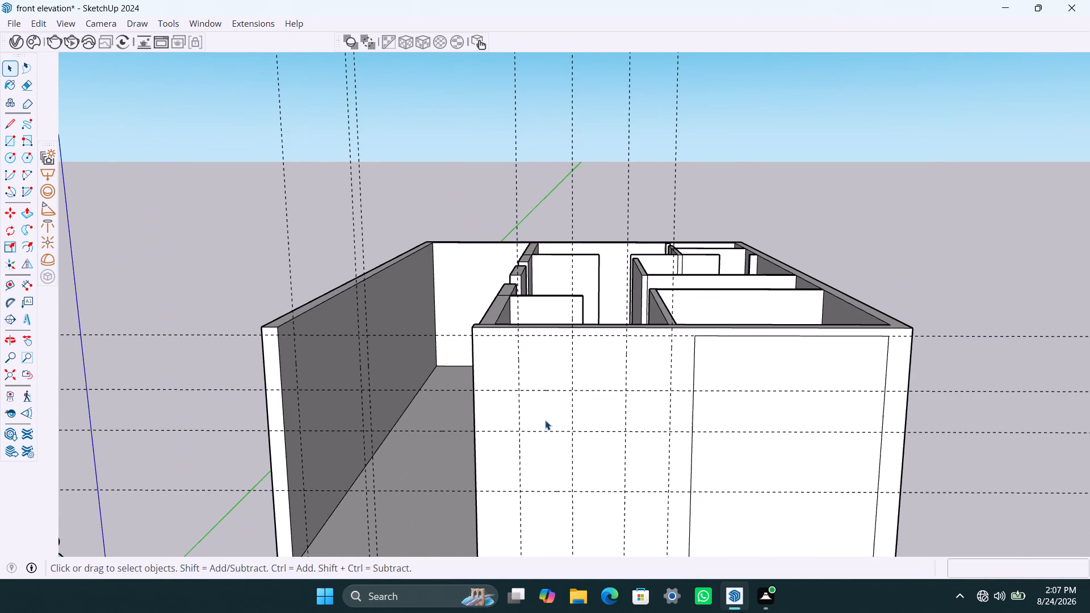
pyautogui.click(554, 424)
pyautogui.doubleClick(548, 424)
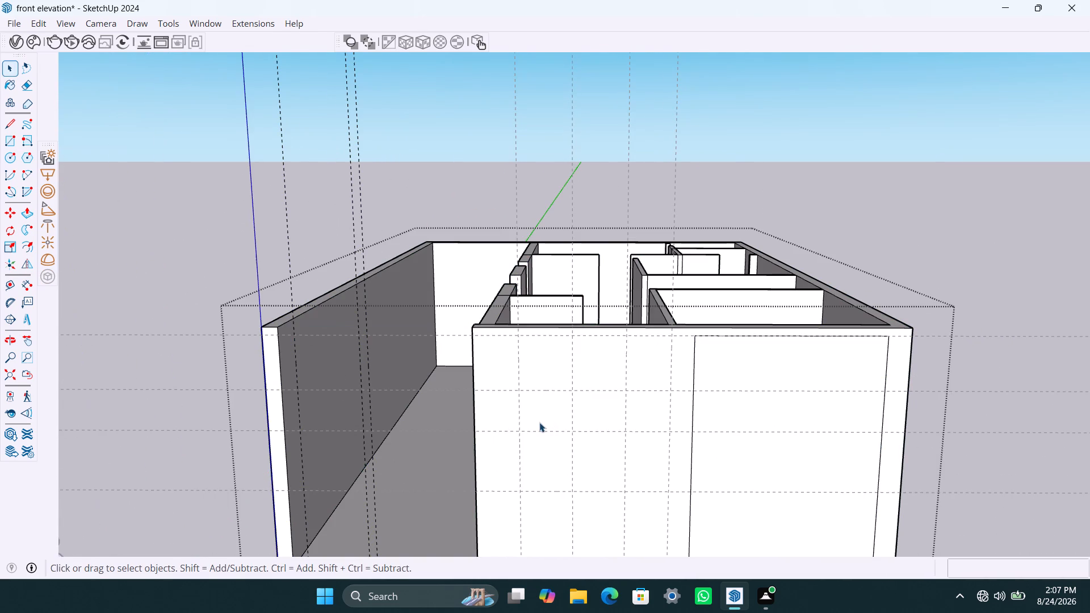
pyautogui.click(539, 422)
pyautogui.press('r')
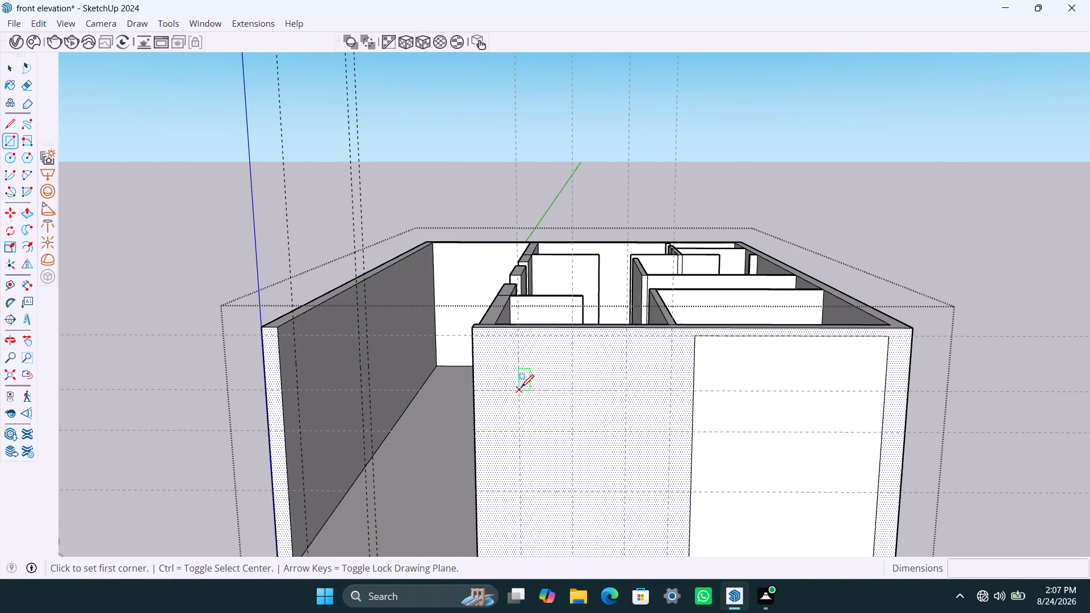
pyautogui.click(521, 390)
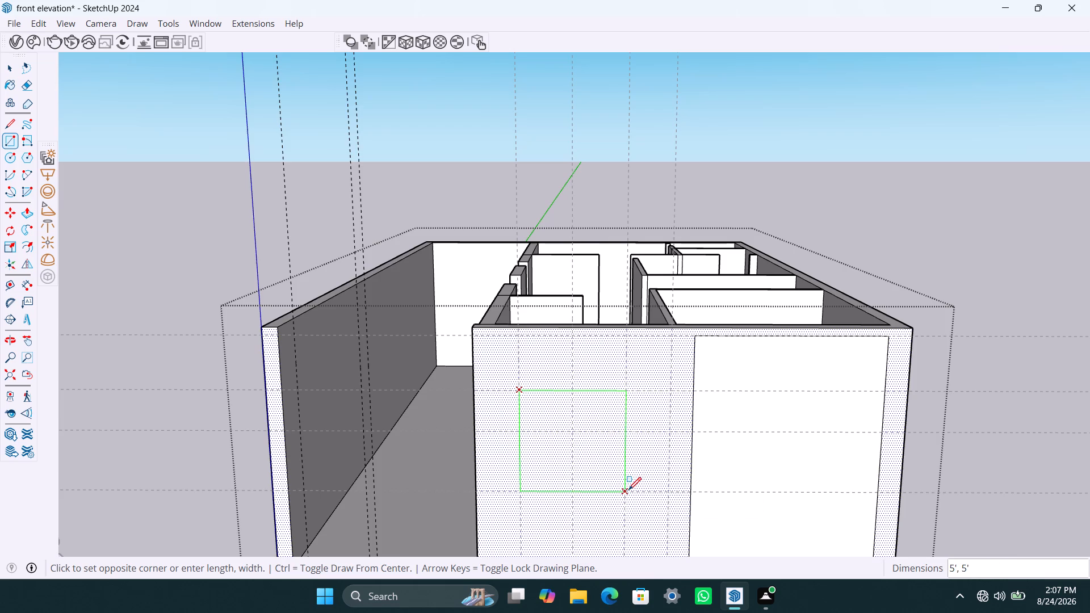
pyautogui.scroll(8, 628, 490)
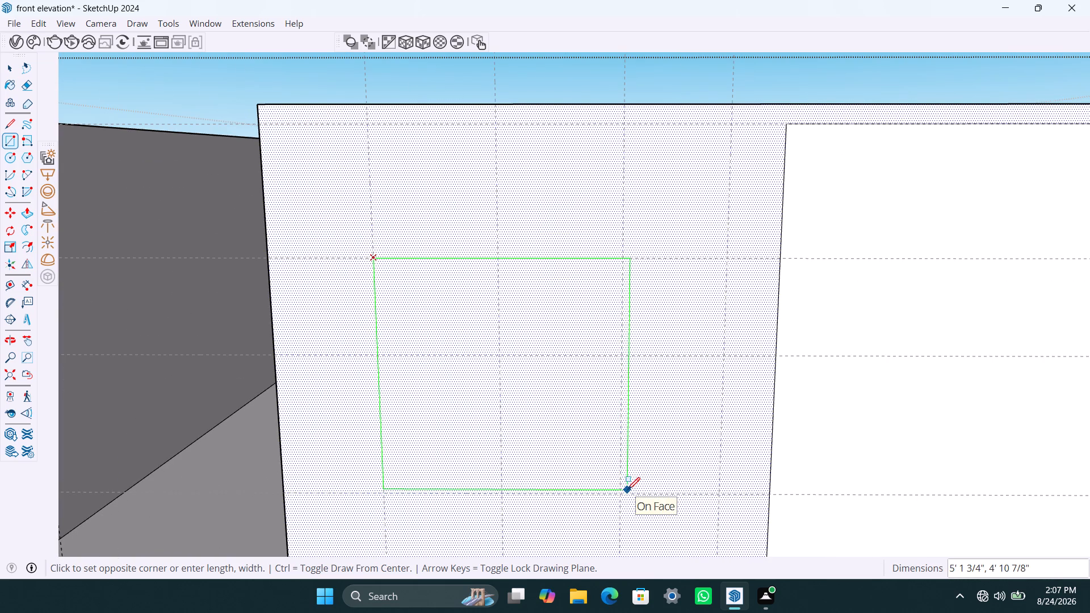
pyautogui.click(624, 492)
pyautogui.press('space')
pyautogui.scroll(-16, 608, 355)
pyautogui.click(849, 188)
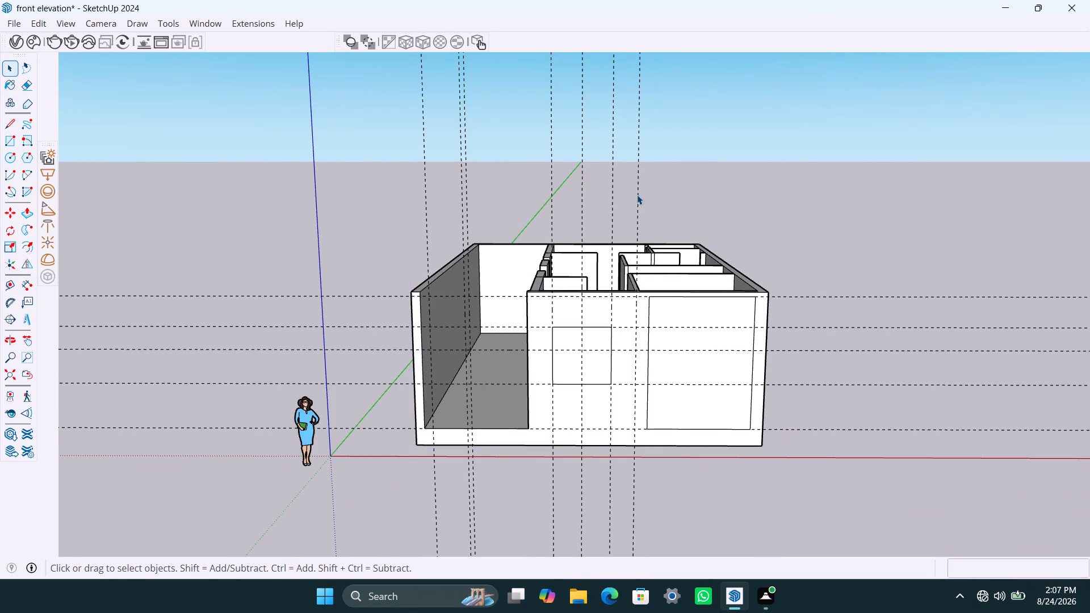
# Delete the four vertical guides crossing the front wall around the window outline.
pyautogui.click(637, 195)
pyautogui.press('Delete')
pyautogui.click(613, 190)
pyautogui.press('Delete')
pyautogui.click(582, 209)
pyautogui.press('Delete')
pyautogui.click(552, 215)
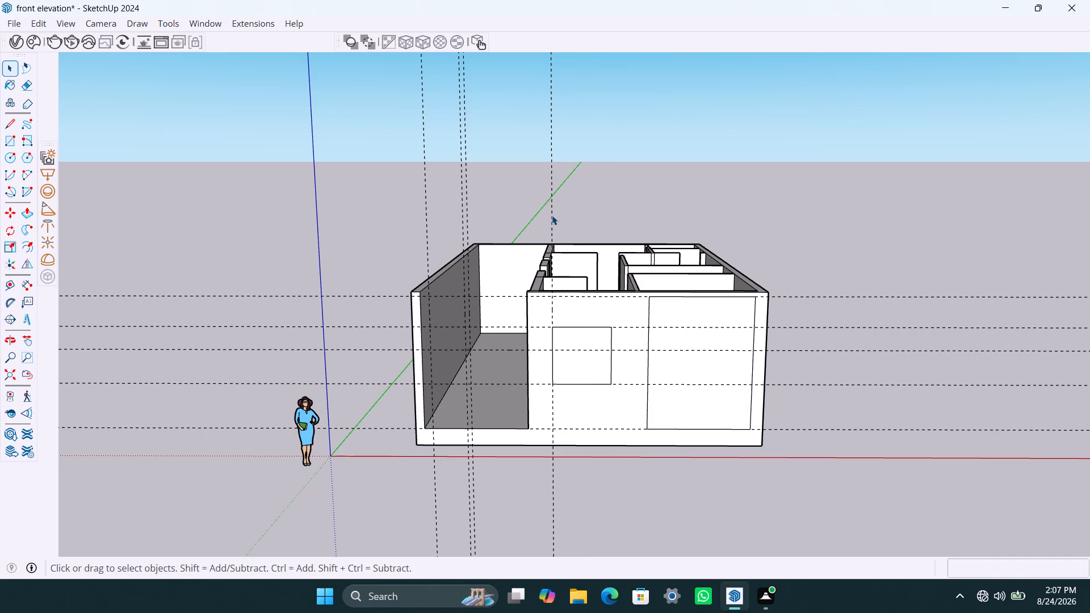
pyautogui.press('Delete')
# Delete the horizontal guides at the large rectangle's top and at the window outline's top and bottom.
pyautogui.click(799, 297)
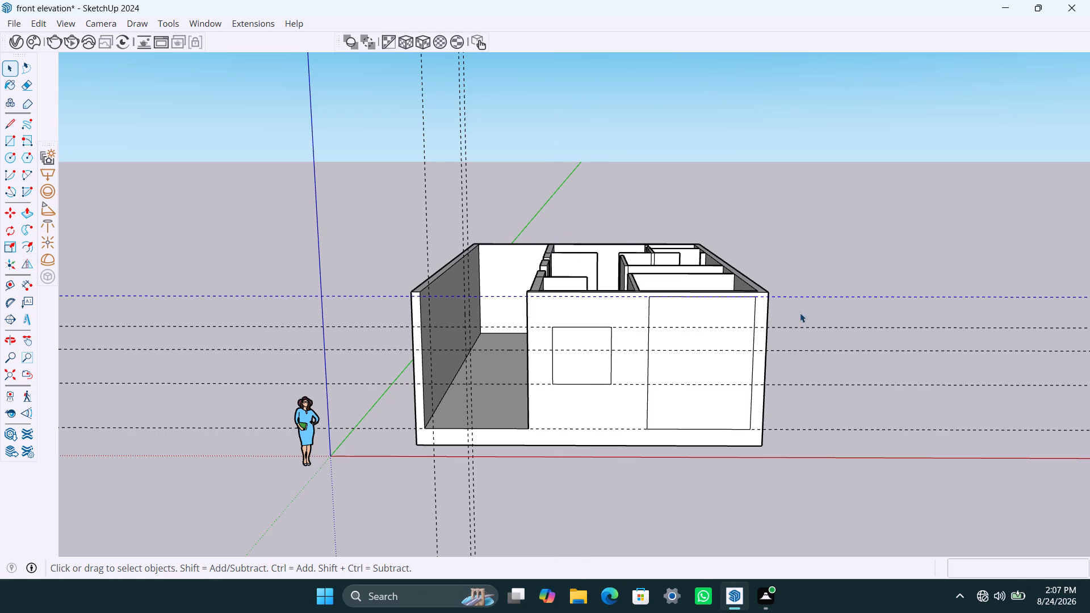
pyautogui.press('Delete')
pyautogui.click(799, 324)
pyautogui.press('Delete')
pyautogui.click(800, 326)
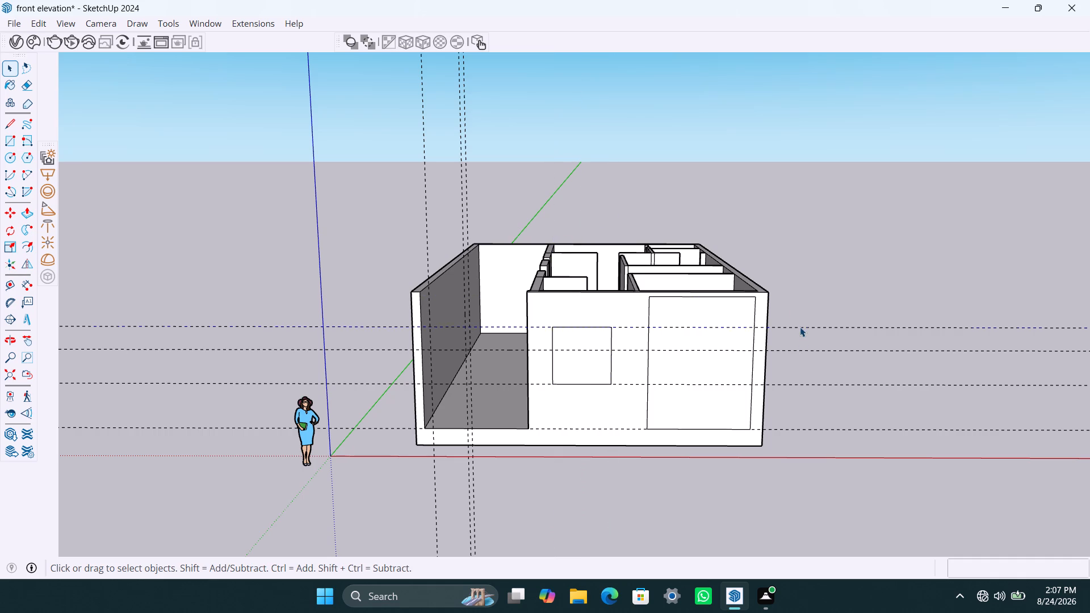
pyautogui.press('Delete')
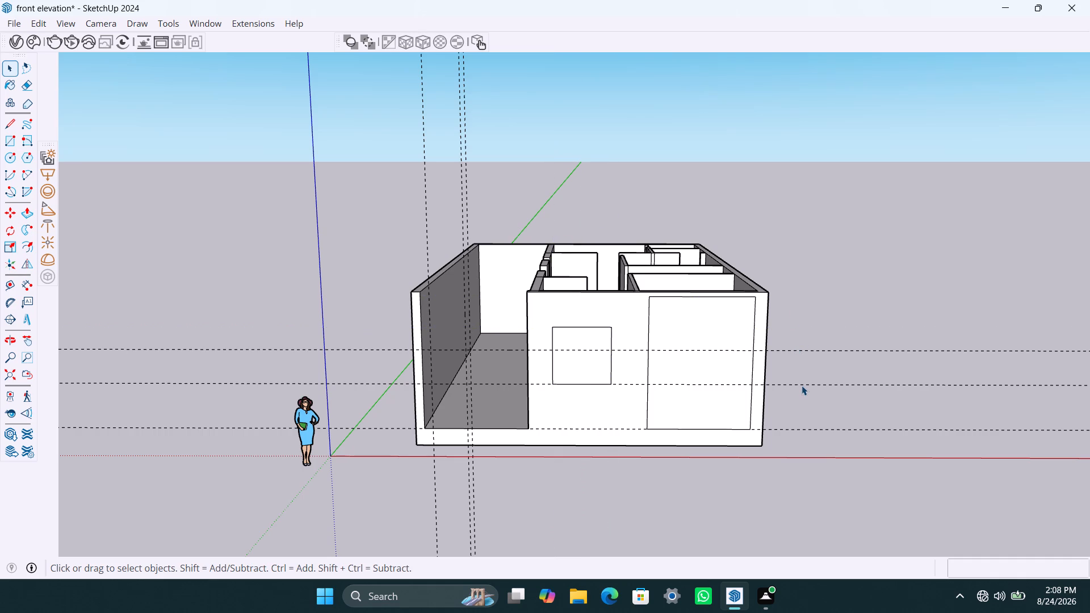
pyautogui.click(802, 385)
pyautogui.press('Delete')
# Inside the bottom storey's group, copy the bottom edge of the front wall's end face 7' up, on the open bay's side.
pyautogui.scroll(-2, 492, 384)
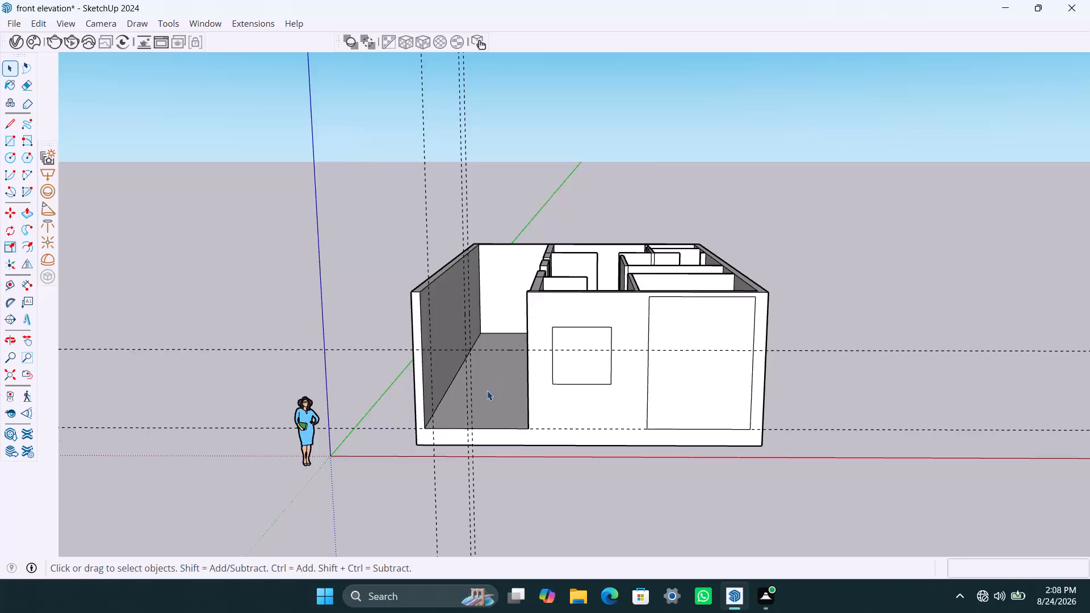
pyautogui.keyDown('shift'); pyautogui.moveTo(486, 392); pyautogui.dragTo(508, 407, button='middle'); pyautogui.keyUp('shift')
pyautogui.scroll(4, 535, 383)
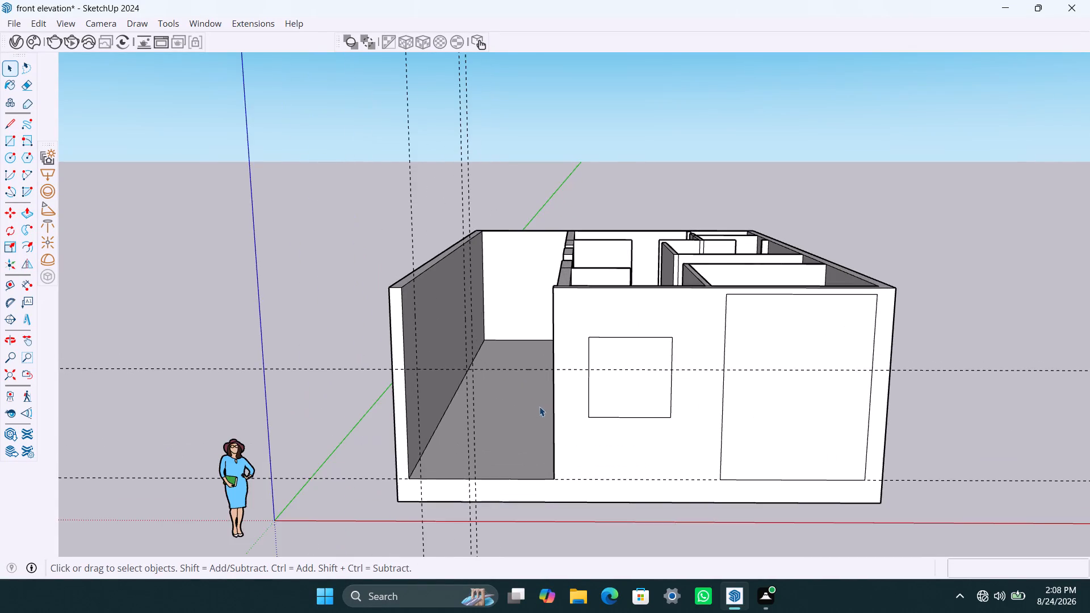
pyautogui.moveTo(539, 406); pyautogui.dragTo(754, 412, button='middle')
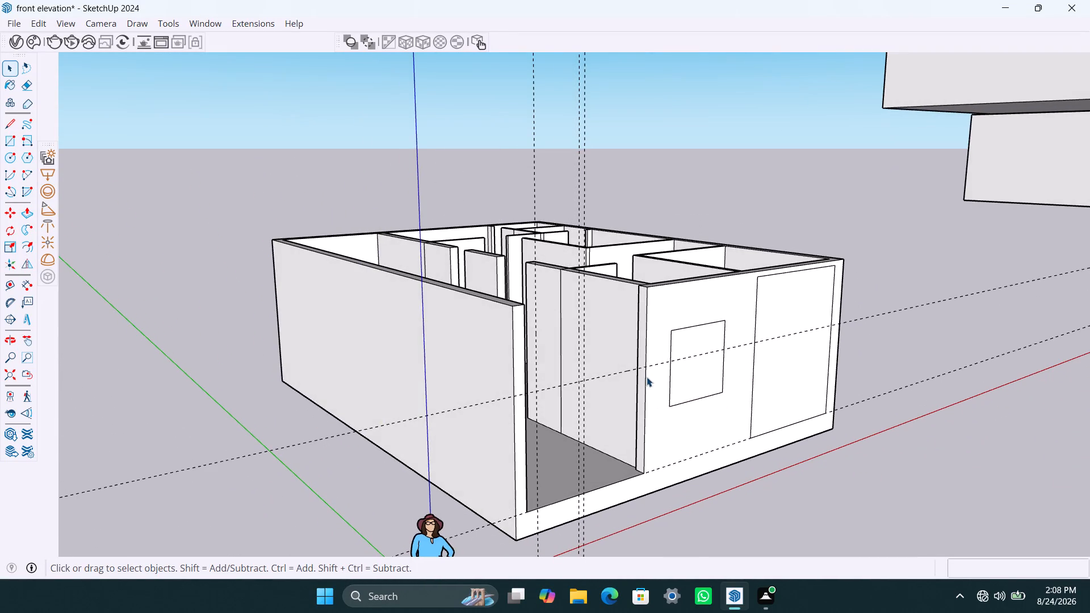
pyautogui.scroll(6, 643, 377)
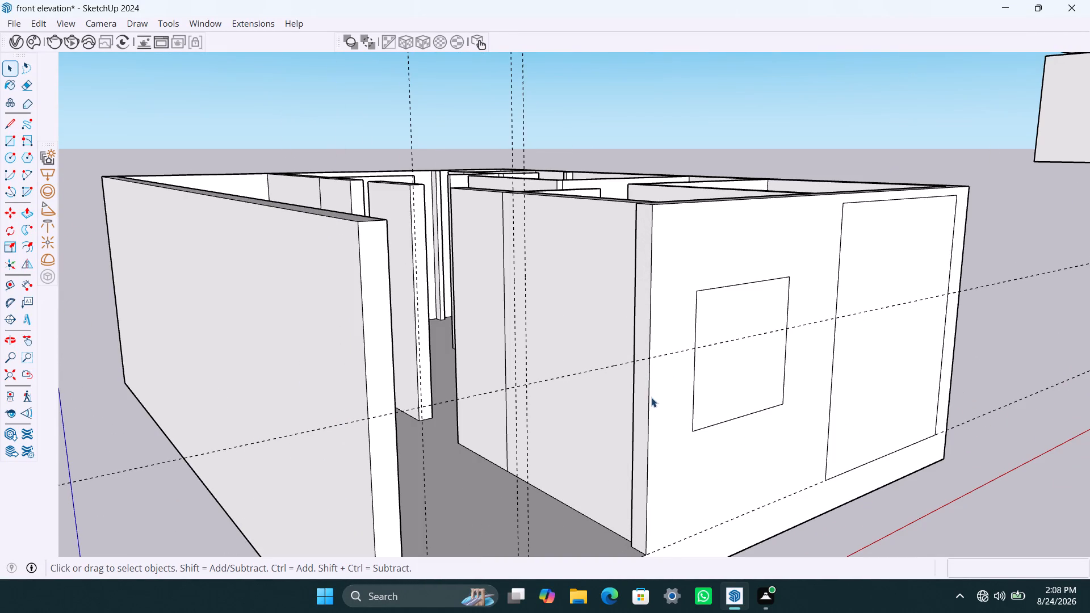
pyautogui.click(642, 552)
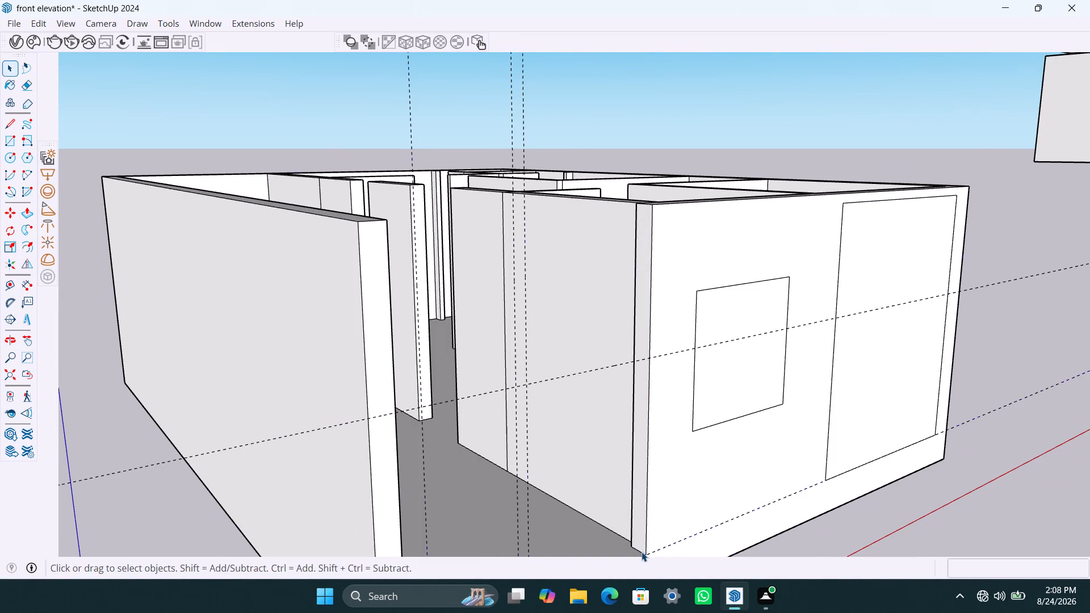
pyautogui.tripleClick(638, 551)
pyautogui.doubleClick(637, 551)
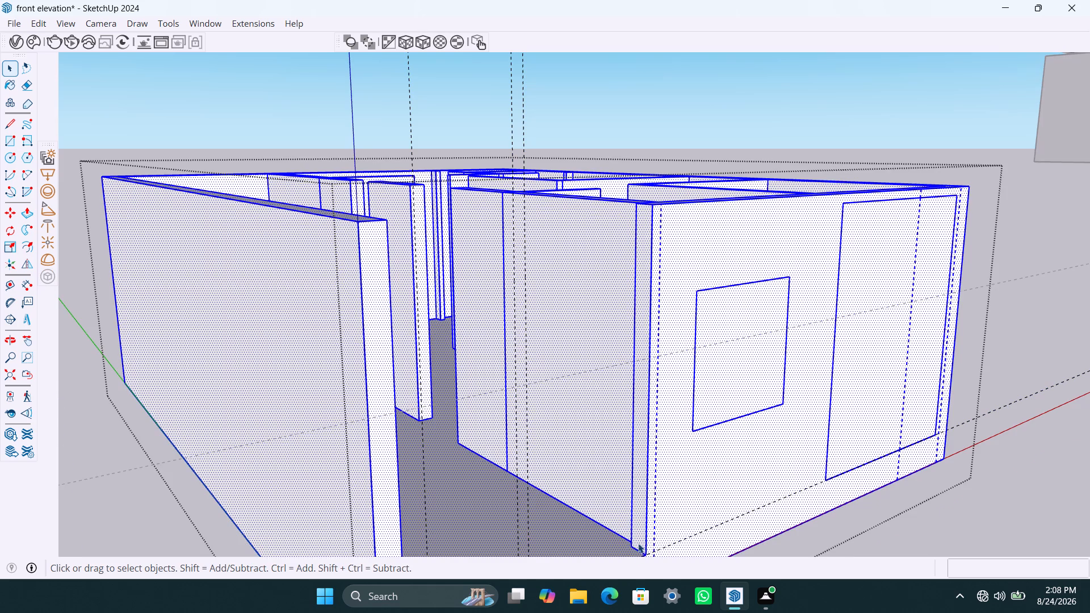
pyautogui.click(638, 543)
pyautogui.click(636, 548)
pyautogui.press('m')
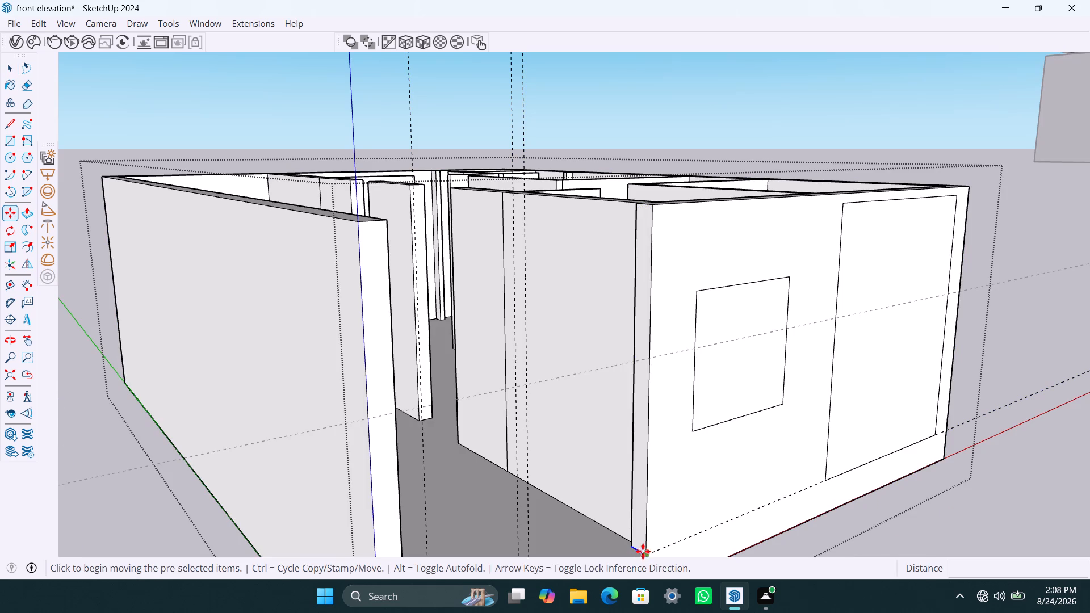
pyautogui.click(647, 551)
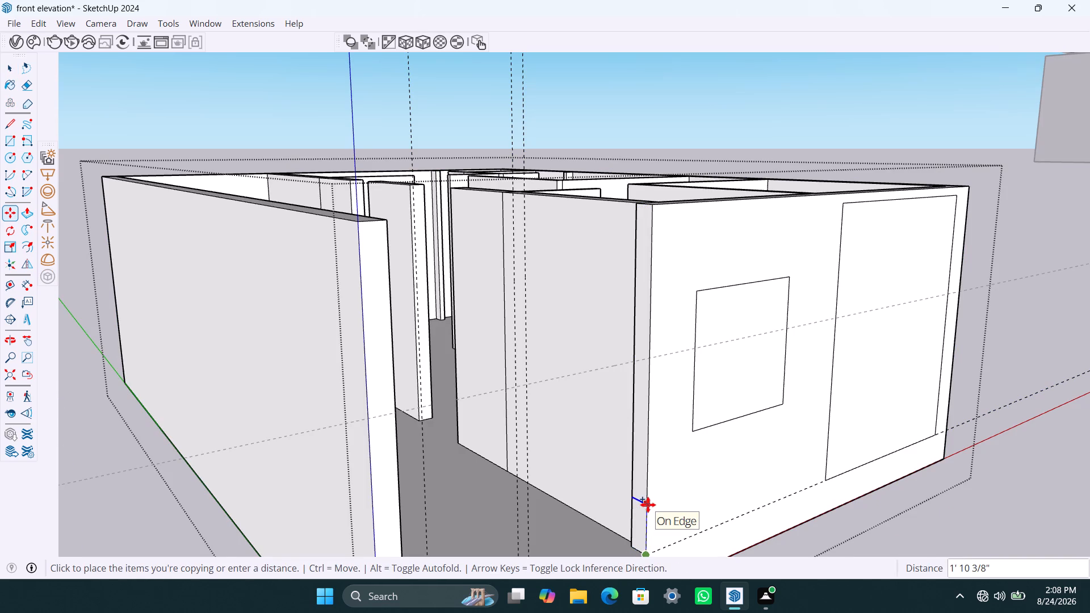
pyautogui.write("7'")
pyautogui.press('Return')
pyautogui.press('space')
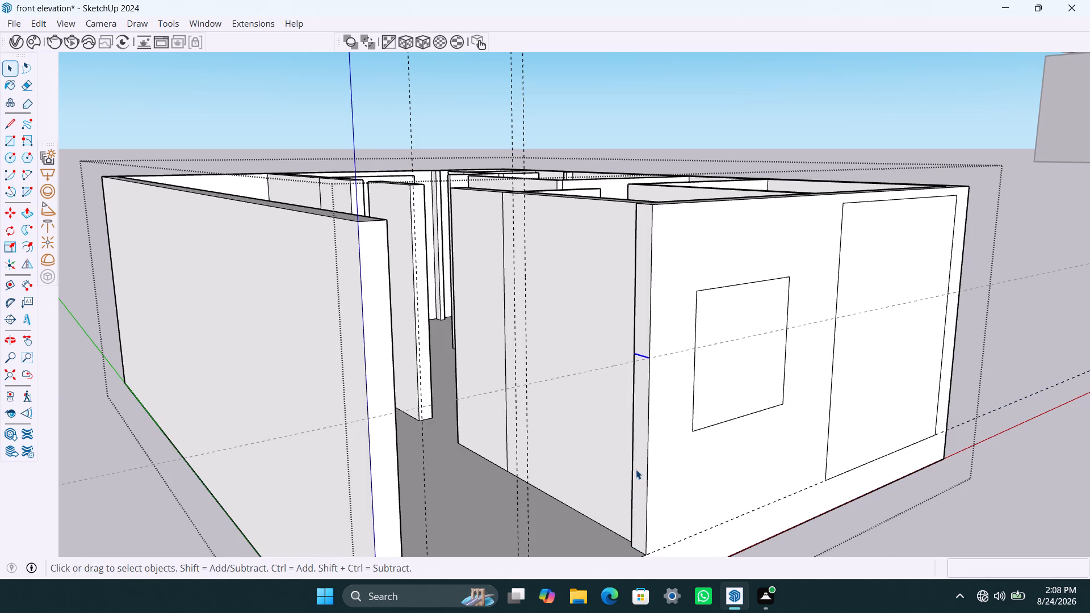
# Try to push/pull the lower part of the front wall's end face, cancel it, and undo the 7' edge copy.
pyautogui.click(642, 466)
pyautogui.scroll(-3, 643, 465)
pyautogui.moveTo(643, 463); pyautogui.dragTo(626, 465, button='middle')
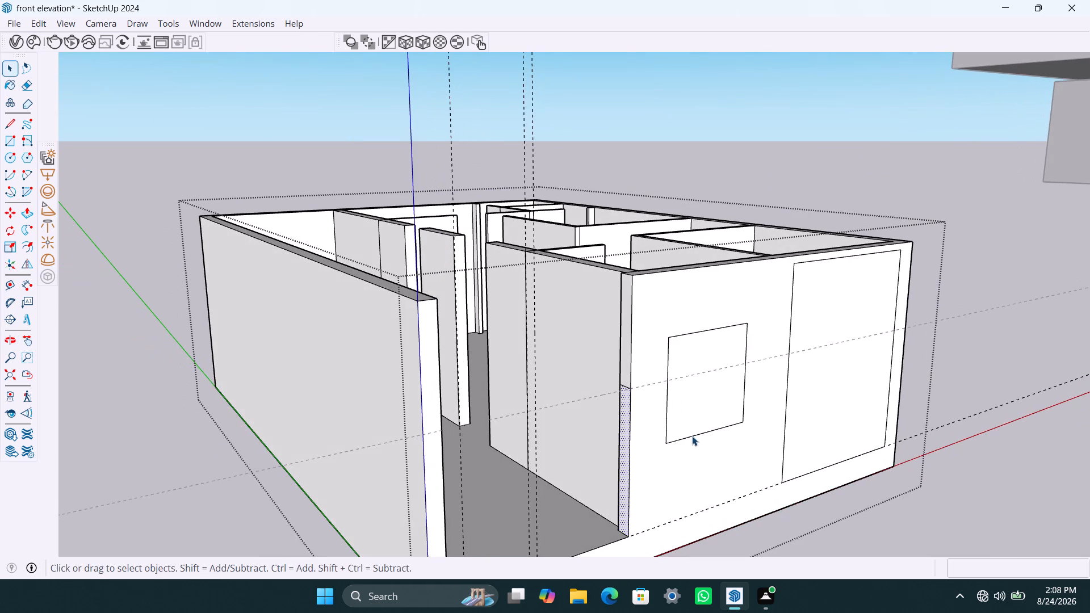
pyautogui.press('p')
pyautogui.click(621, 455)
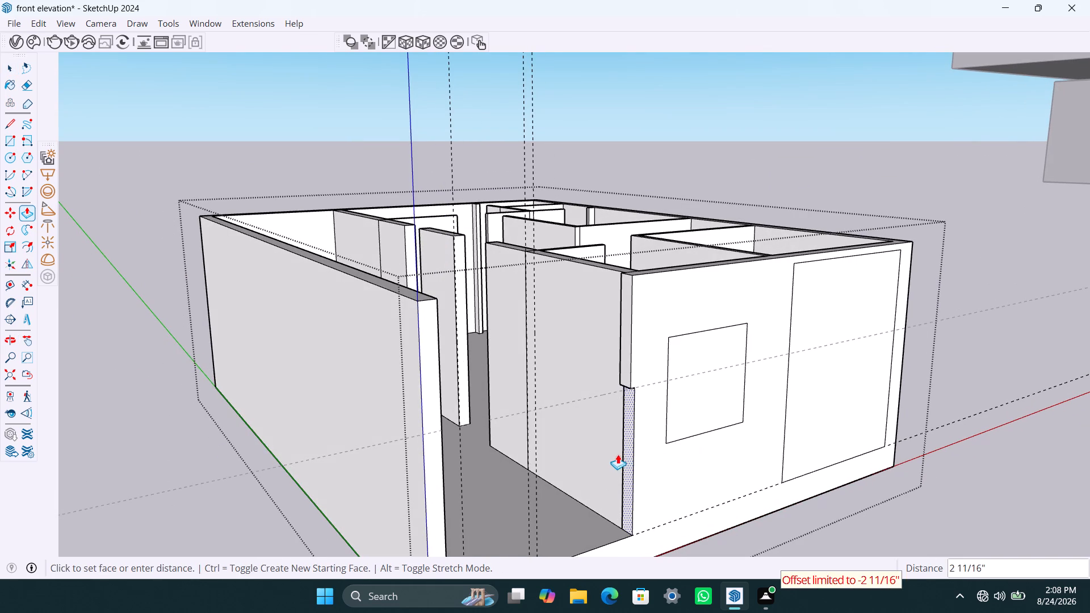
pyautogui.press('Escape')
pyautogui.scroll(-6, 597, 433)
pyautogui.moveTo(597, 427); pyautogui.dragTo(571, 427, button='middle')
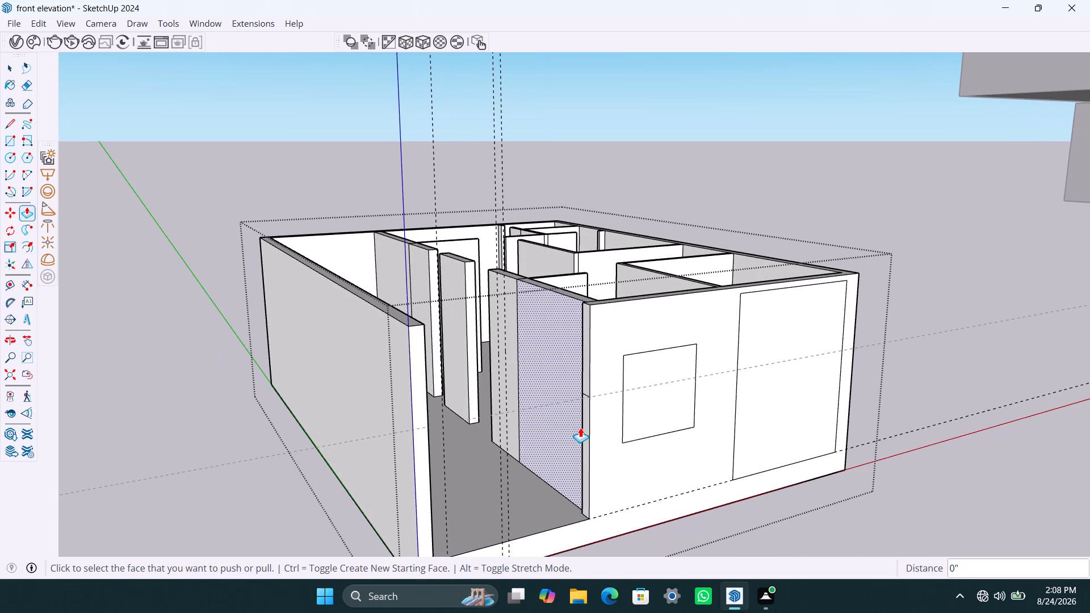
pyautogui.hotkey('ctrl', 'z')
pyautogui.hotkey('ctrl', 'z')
# Copy the front vertical edge of the open bay's outer side wall 9" inward along its inner face.
pyautogui.scroll(-4, 572, 421)
pyautogui.moveTo(564, 422); pyautogui.dragTo(469, 442, button='middle')
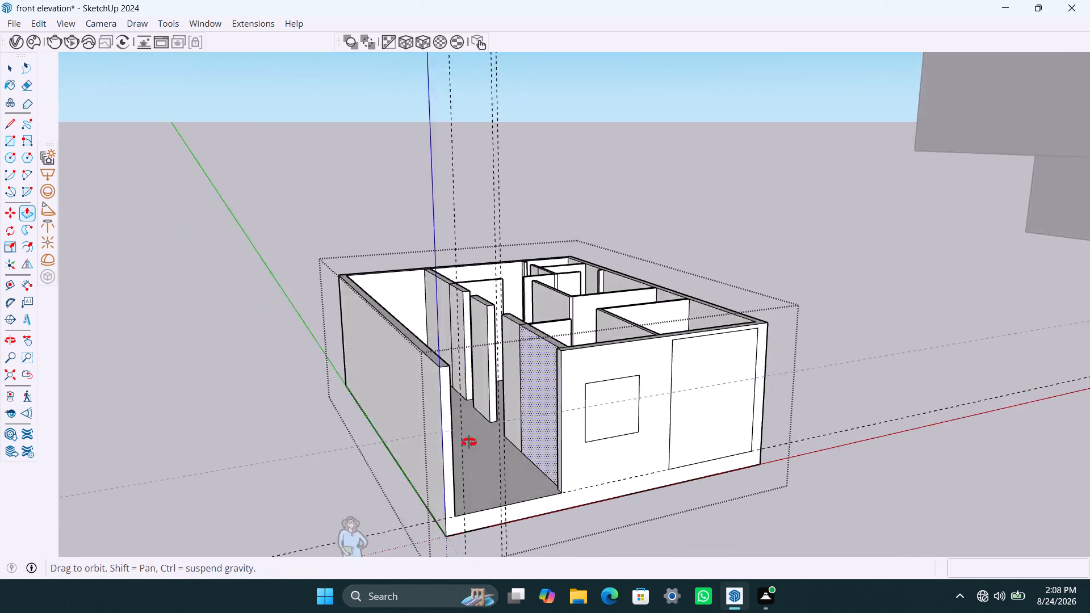
pyautogui.moveTo(469, 442); pyautogui.dragTo(319, 439, button='middle')
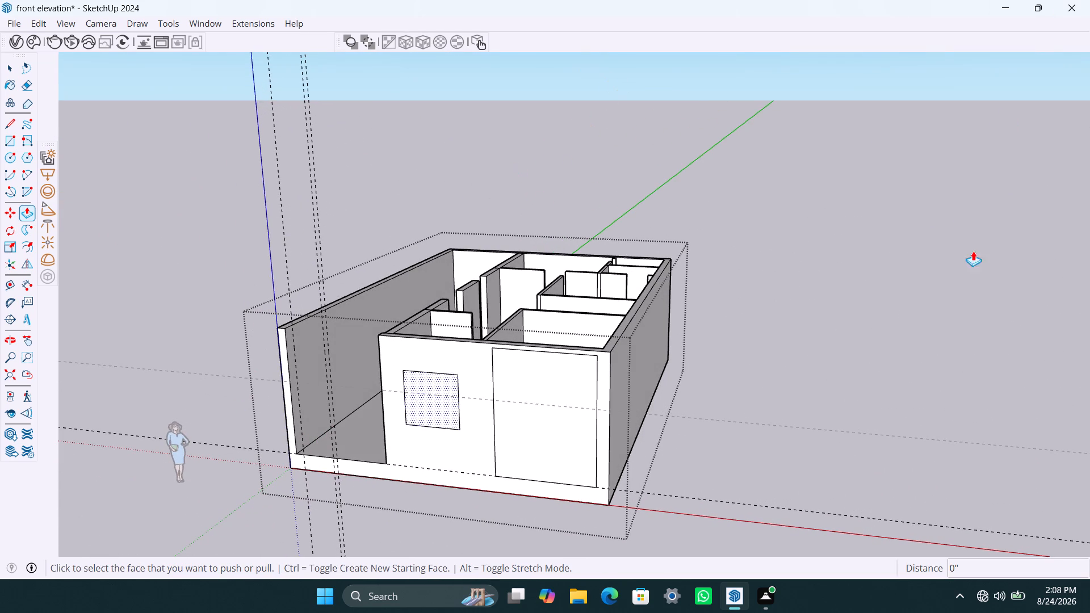
pyautogui.press('space')
pyautogui.scroll(13, 294, 454)
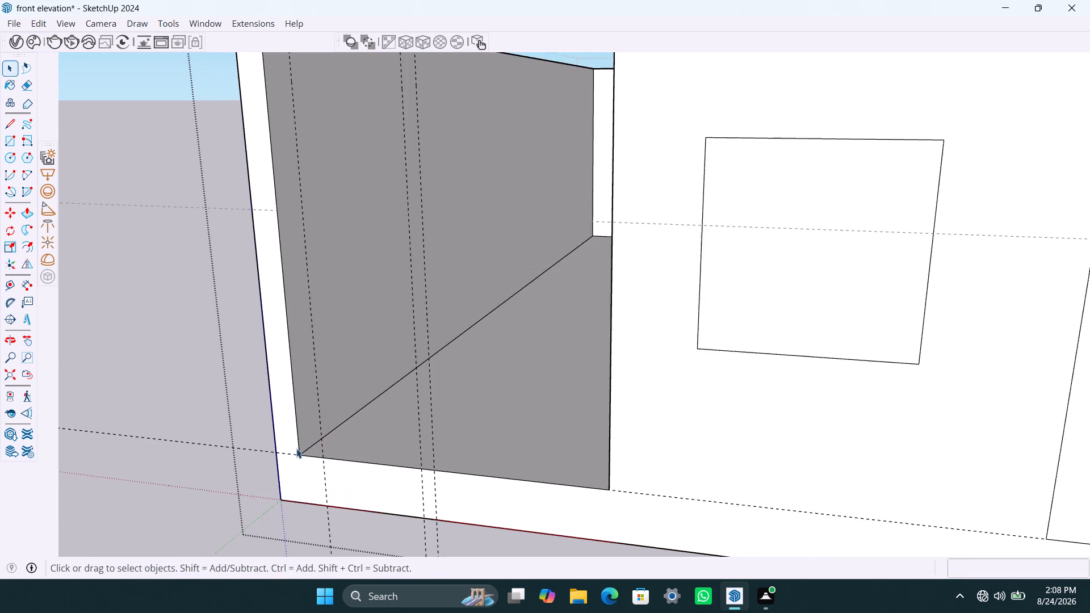
pyautogui.click(297, 438)
pyautogui.tripleClick(297, 438)
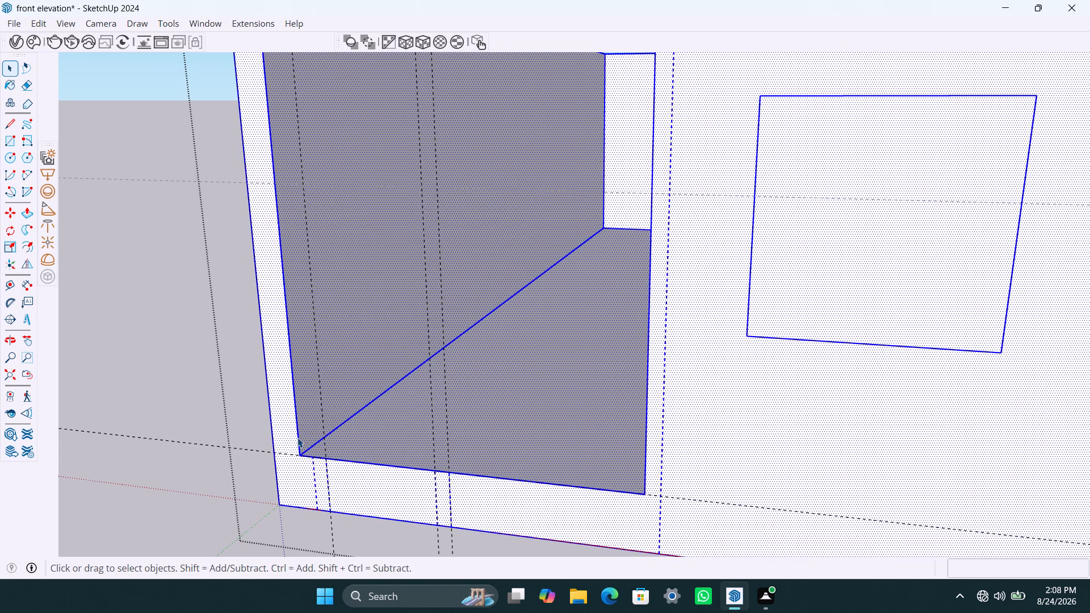
pyautogui.click(297, 437)
pyautogui.click(300, 427)
pyautogui.click(295, 433)
pyautogui.click(297, 429)
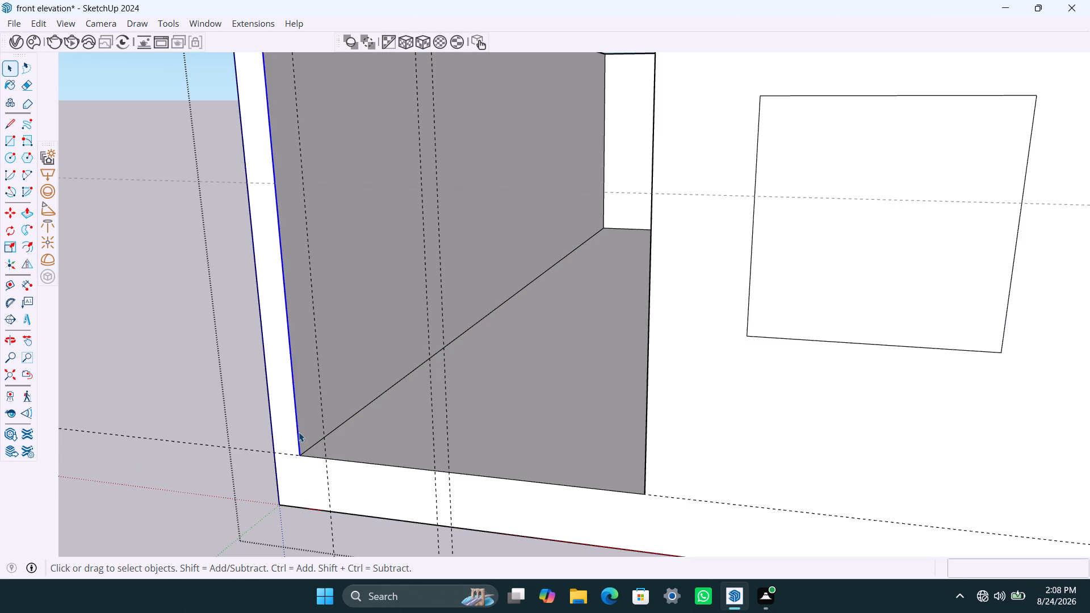
pyautogui.press('m')
pyautogui.click(300, 456)
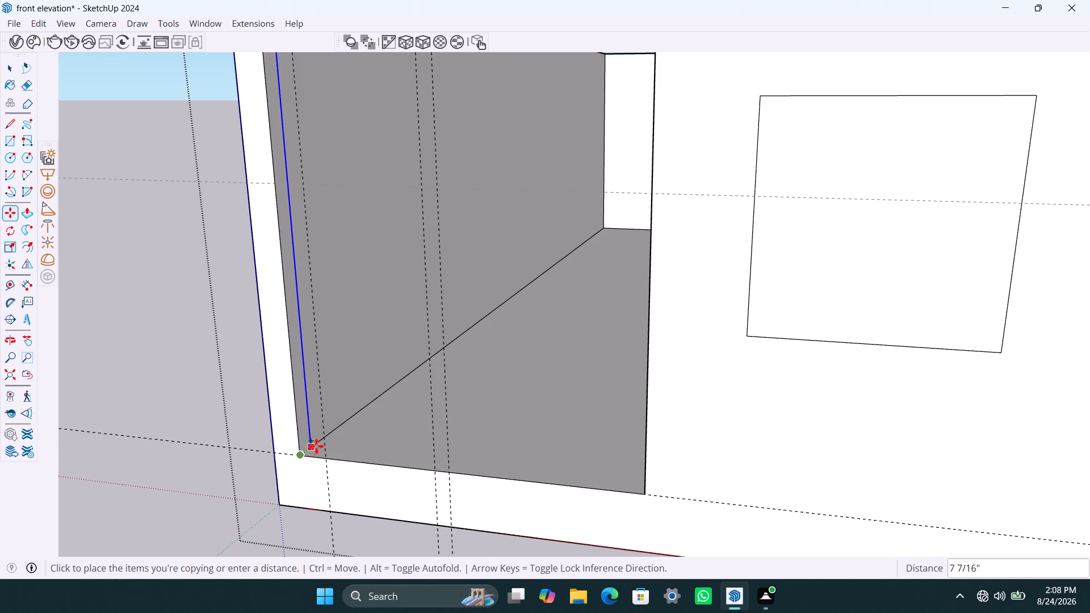
pyautogui.write('9"')
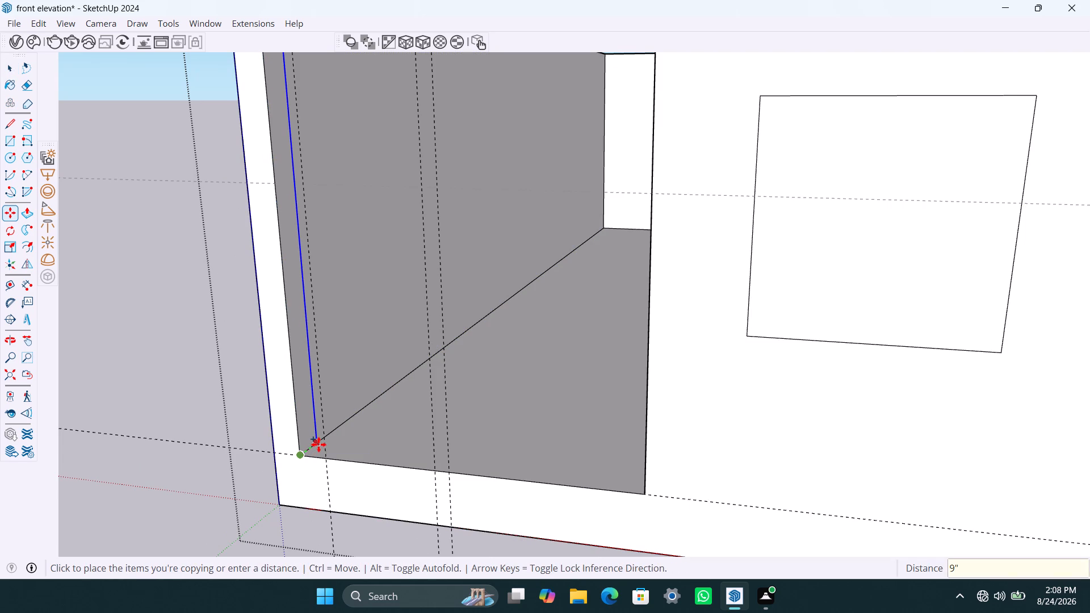
pyautogui.press('Return')
pyautogui.press('space')
# Copy the short floor-level edge of the 9" strip 7' up the side wall's inner face.
pyautogui.moveTo(308, 439); pyautogui.dragTo(312, 449)
pyautogui.click(310, 449)
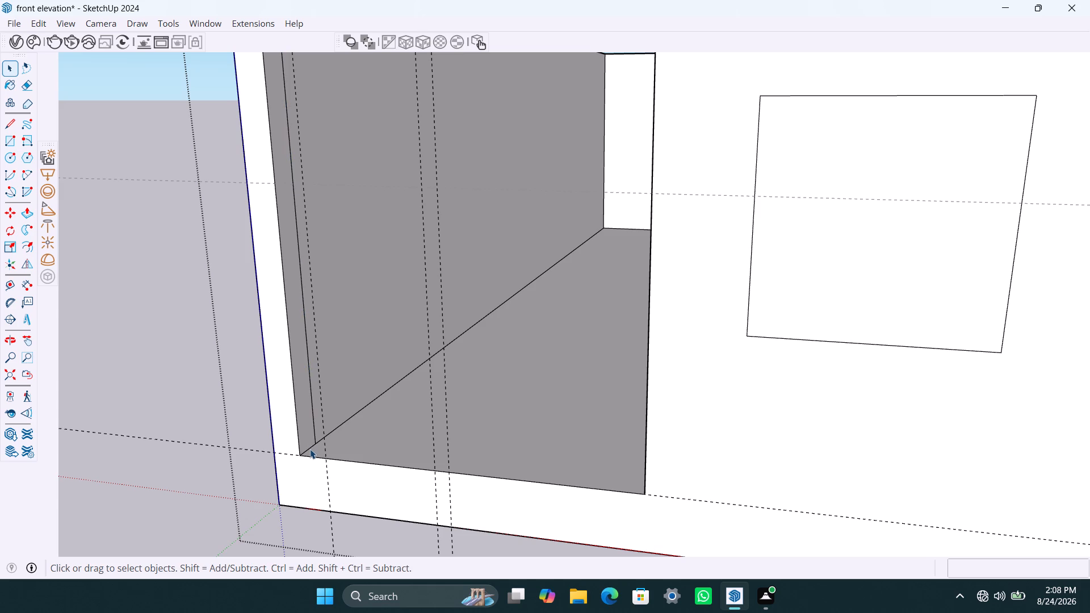
pyautogui.press('m')
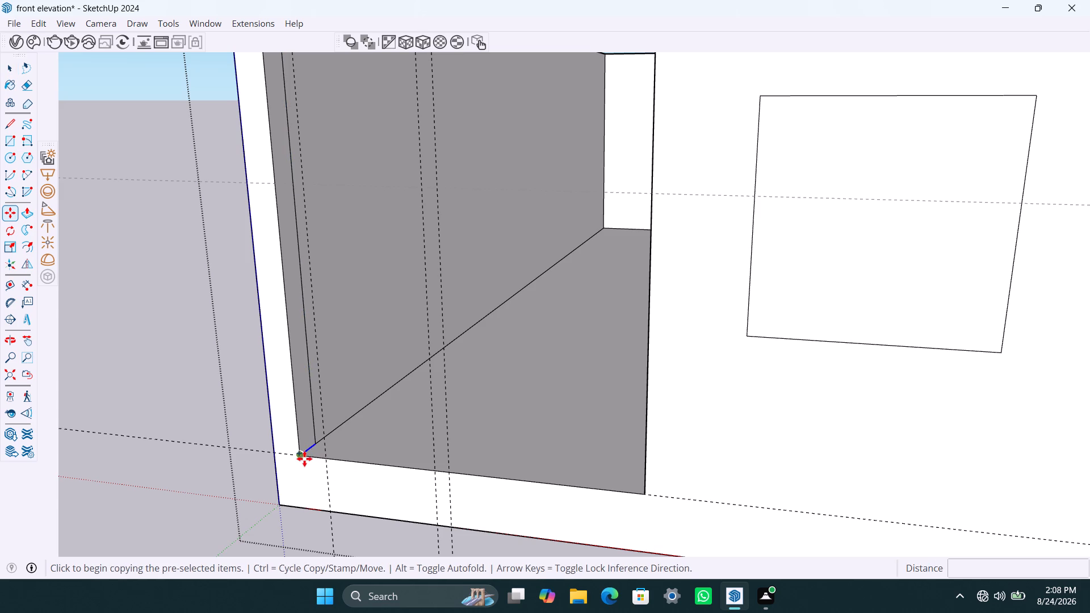
pyautogui.click(304, 459)
pyautogui.press('9')
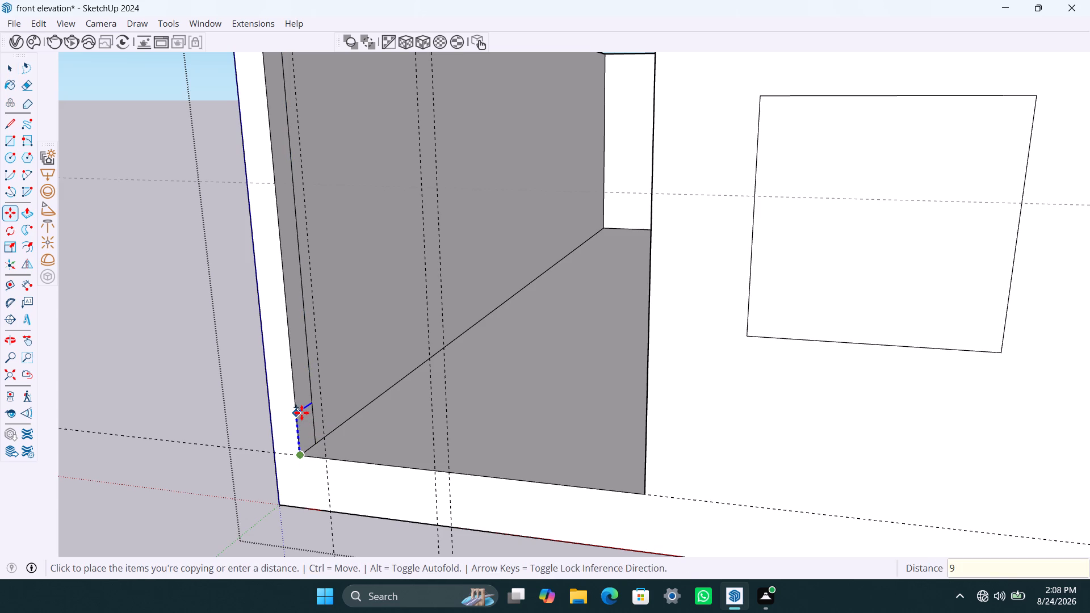
pyautogui.press('BackSpace')
pyautogui.write("7'")
pyautogui.press('Return')
pyautogui.press('space')
# Push/Pull the 9" wide, 7' high strip on the side wall 9" out into the open bay.
pyautogui.click(294, 304)
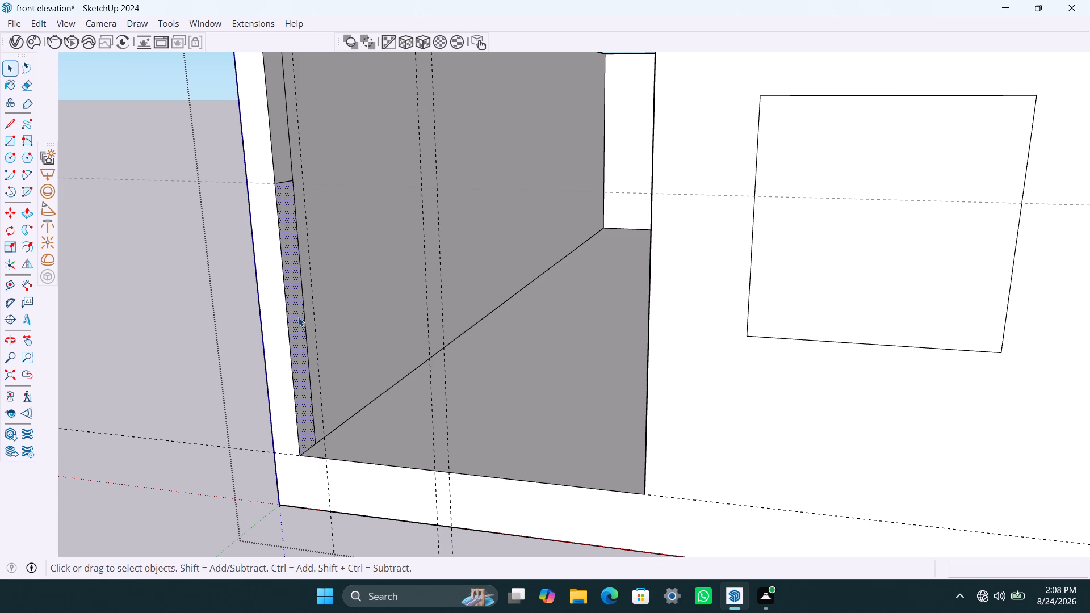
pyautogui.press('l')
pyautogui.click(298, 317)
pyautogui.press('space')
pyautogui.write('p')
pyautogui.click(305, 325)
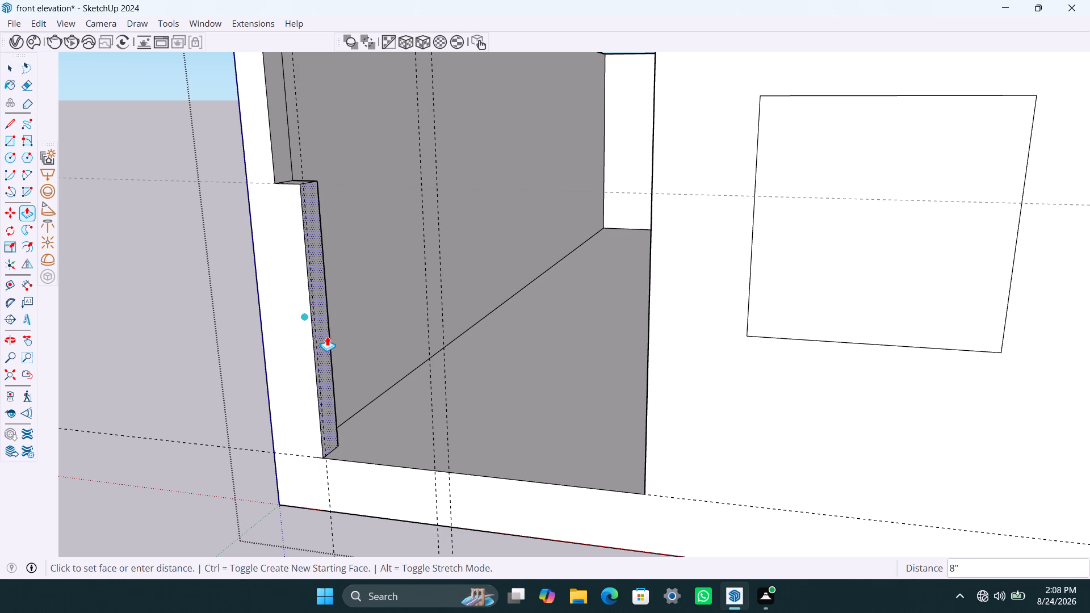
pyautogui.write('9"')
pyautogui.press('Return')
pyautogui.press('space')
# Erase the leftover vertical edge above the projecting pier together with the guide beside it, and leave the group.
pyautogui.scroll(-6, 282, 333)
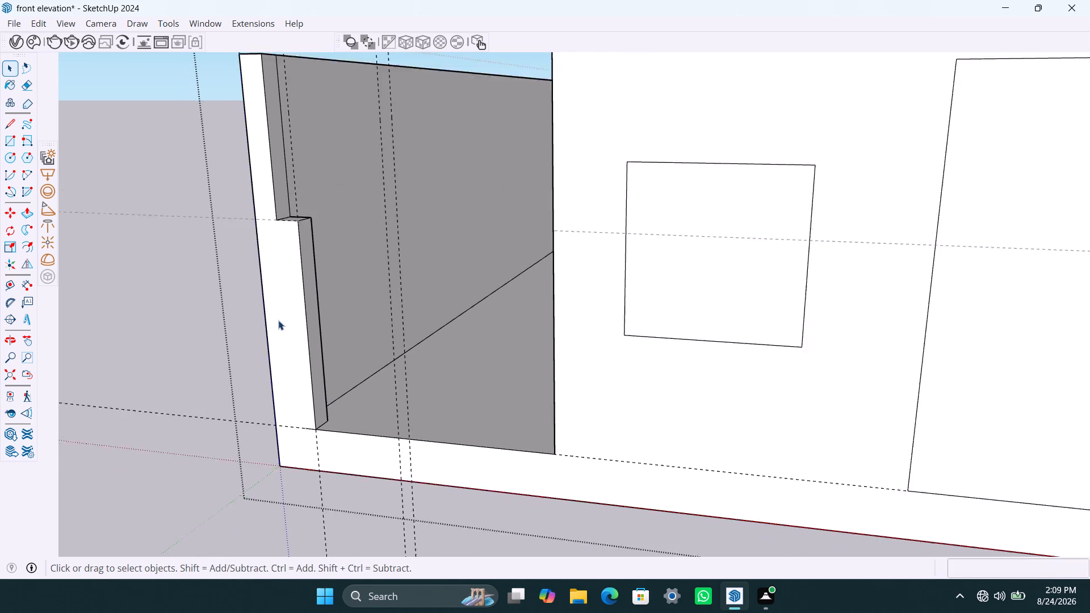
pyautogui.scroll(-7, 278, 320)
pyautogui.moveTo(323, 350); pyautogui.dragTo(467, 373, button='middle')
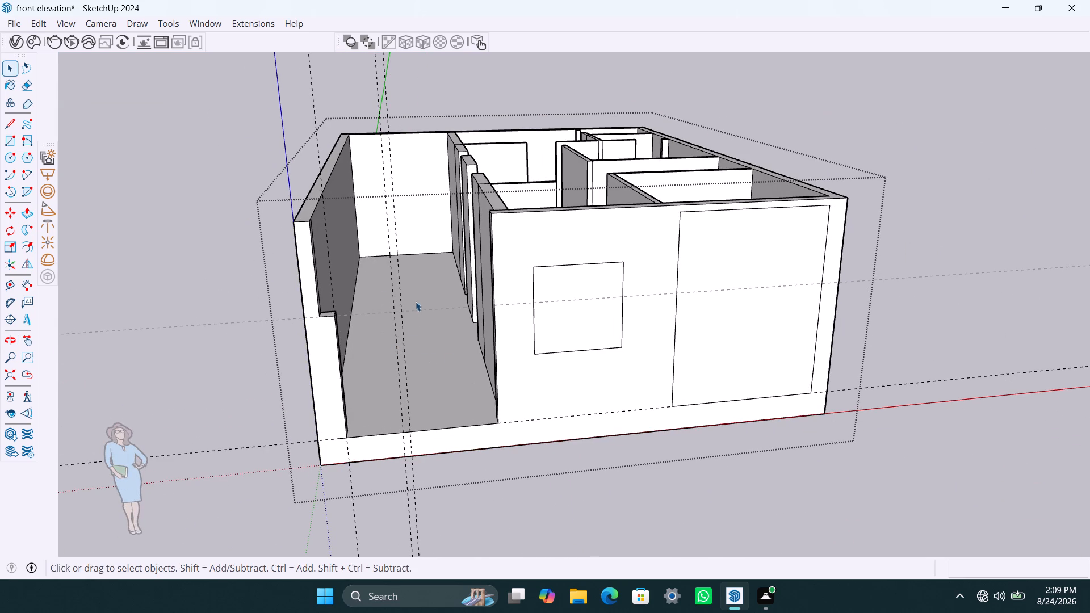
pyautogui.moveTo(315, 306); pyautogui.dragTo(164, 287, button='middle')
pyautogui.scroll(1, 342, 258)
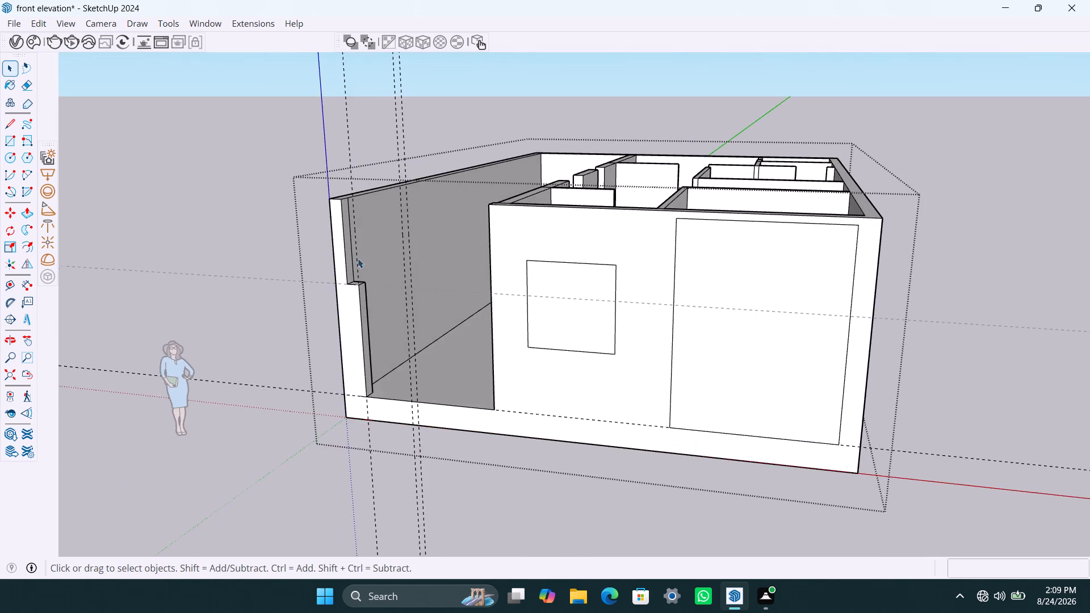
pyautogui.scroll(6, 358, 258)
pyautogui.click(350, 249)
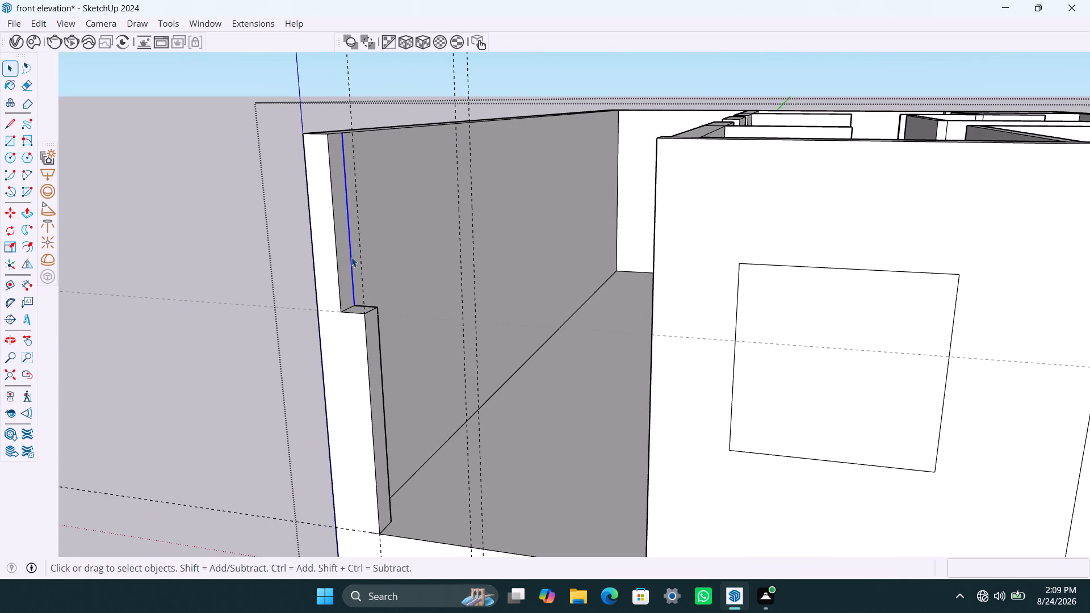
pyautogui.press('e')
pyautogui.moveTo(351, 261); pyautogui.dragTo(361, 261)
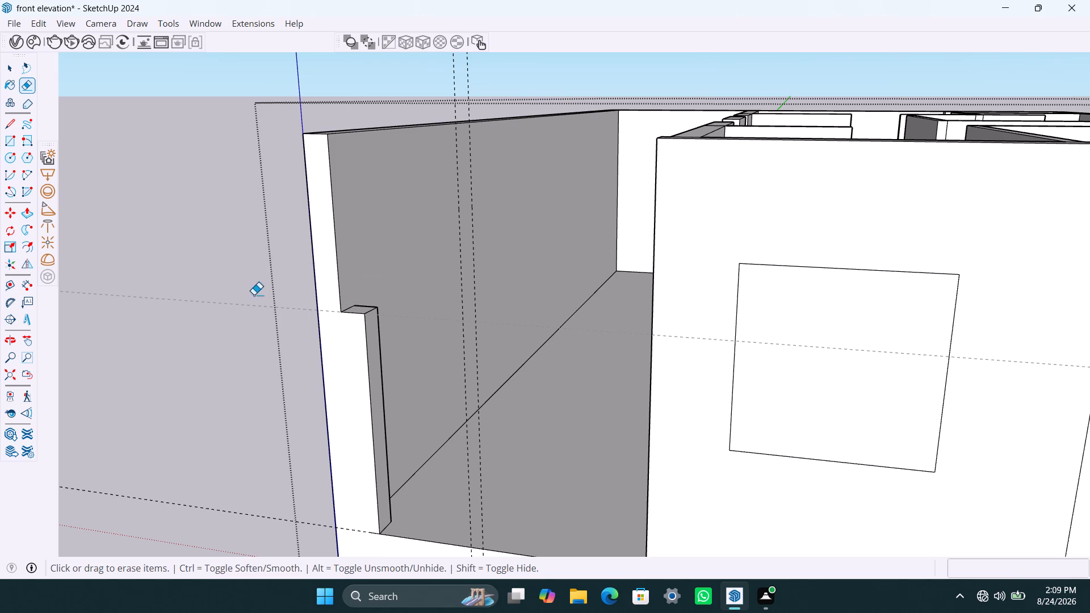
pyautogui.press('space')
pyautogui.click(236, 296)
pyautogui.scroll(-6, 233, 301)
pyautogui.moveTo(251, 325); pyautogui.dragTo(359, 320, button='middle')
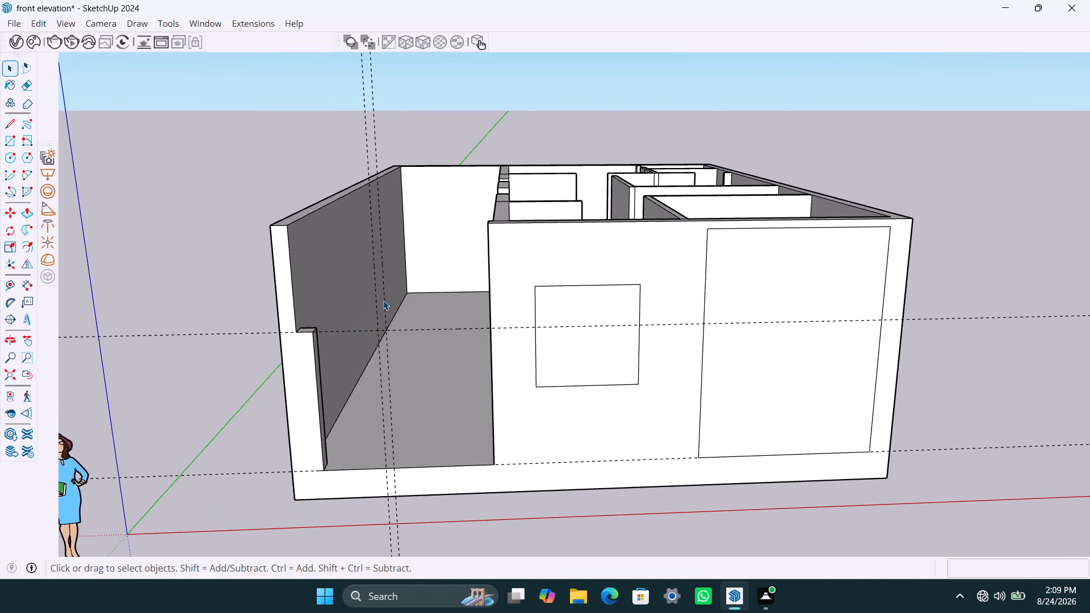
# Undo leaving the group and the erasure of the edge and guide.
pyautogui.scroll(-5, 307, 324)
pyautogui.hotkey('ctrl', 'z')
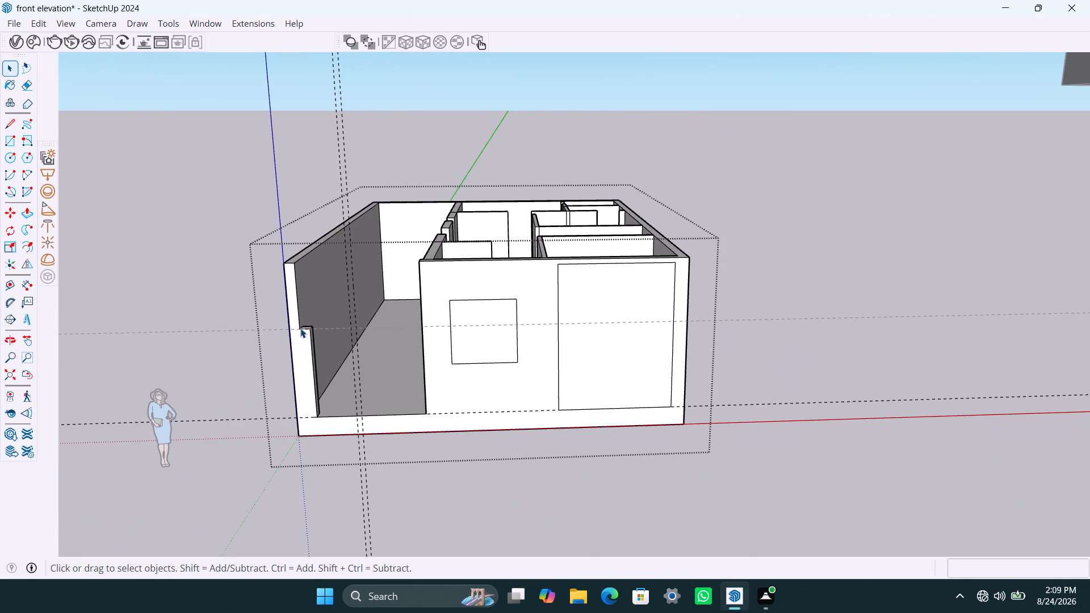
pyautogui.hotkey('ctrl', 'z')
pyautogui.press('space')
# Delete only the leftover vertical edge above the pier on the side wall's inner face, and leave the group.
pyautogui.scroll(5, 302, 308)
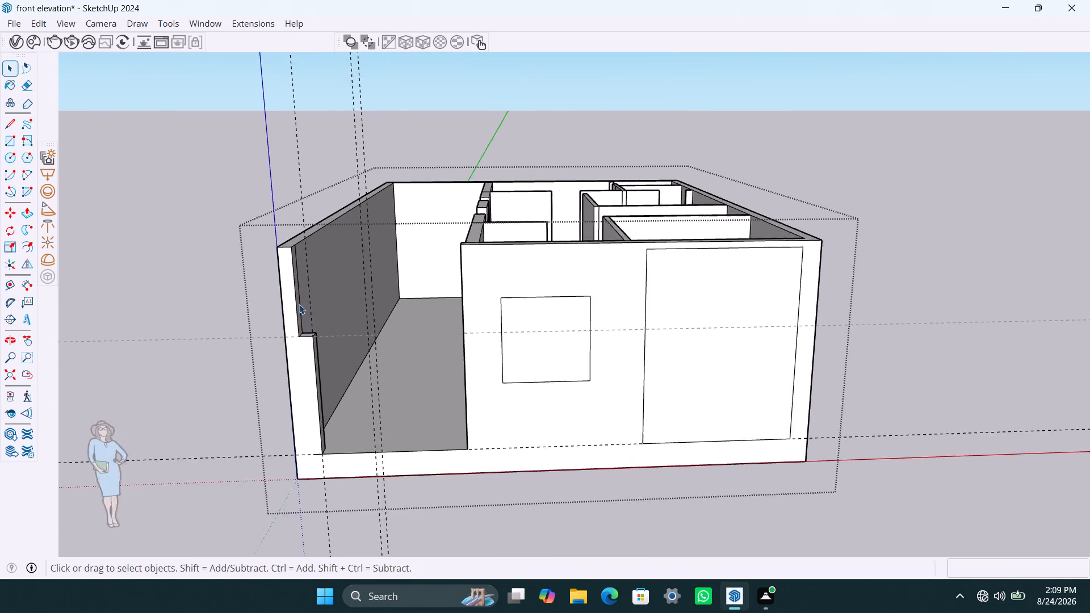
pyautogui.scroll(2, 299, 304)
pyautogui.click(298, 294)
pyautogui.press('Delete')
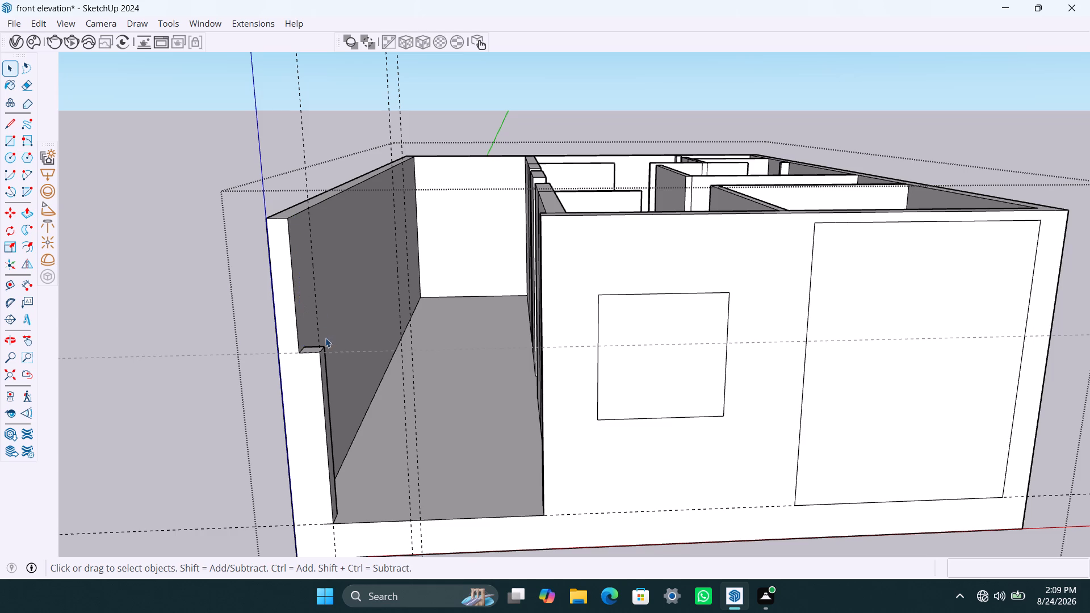
pyautogui.scroll(-9, 324, 339)
pyautogui.doubleClick(592, 156)
pyautogui.scroll(-3, 455, 354)
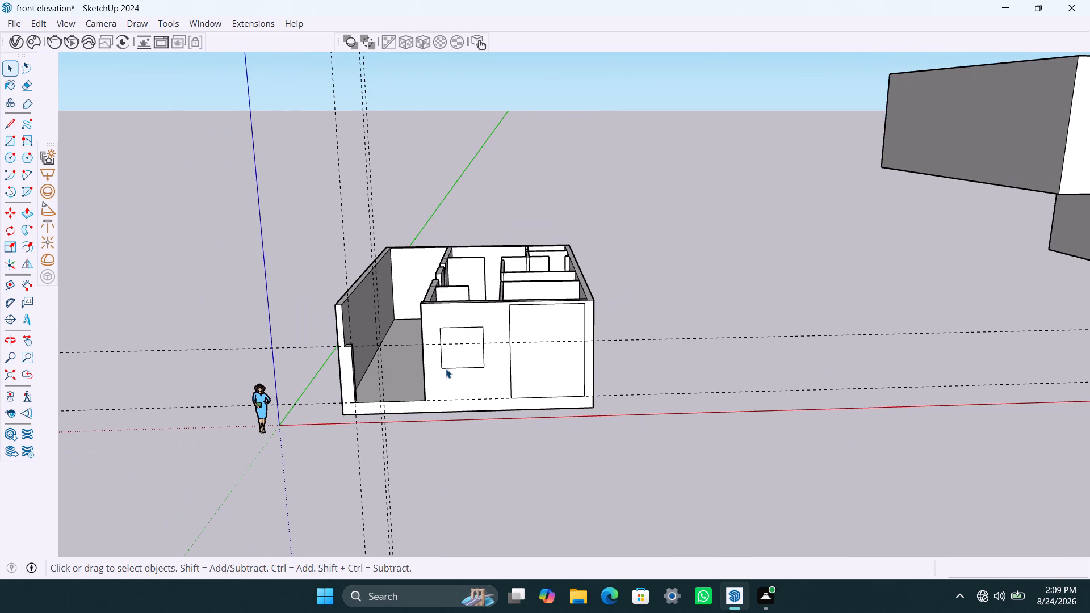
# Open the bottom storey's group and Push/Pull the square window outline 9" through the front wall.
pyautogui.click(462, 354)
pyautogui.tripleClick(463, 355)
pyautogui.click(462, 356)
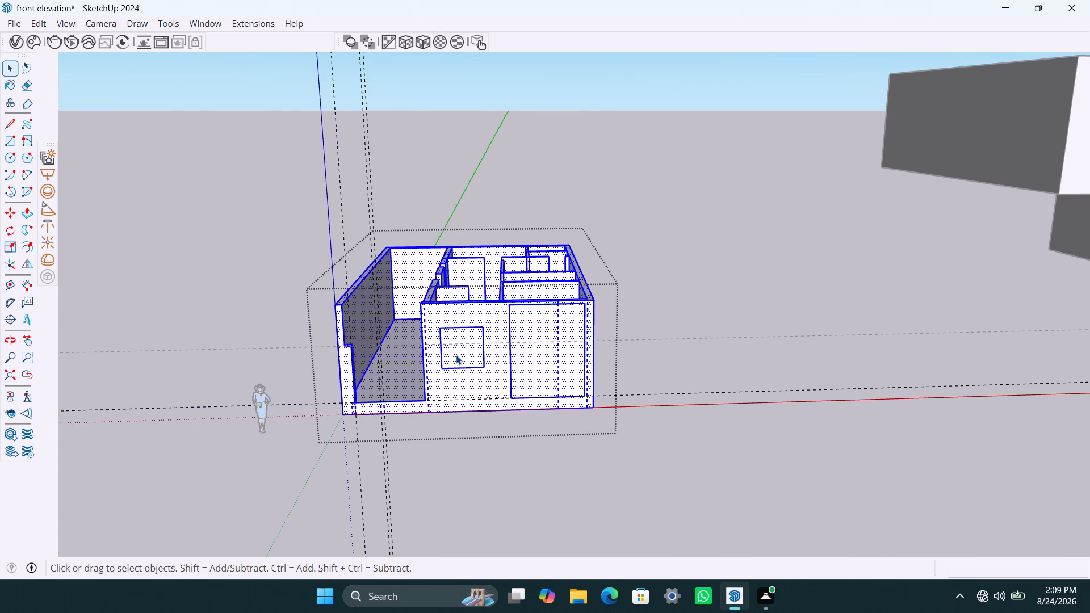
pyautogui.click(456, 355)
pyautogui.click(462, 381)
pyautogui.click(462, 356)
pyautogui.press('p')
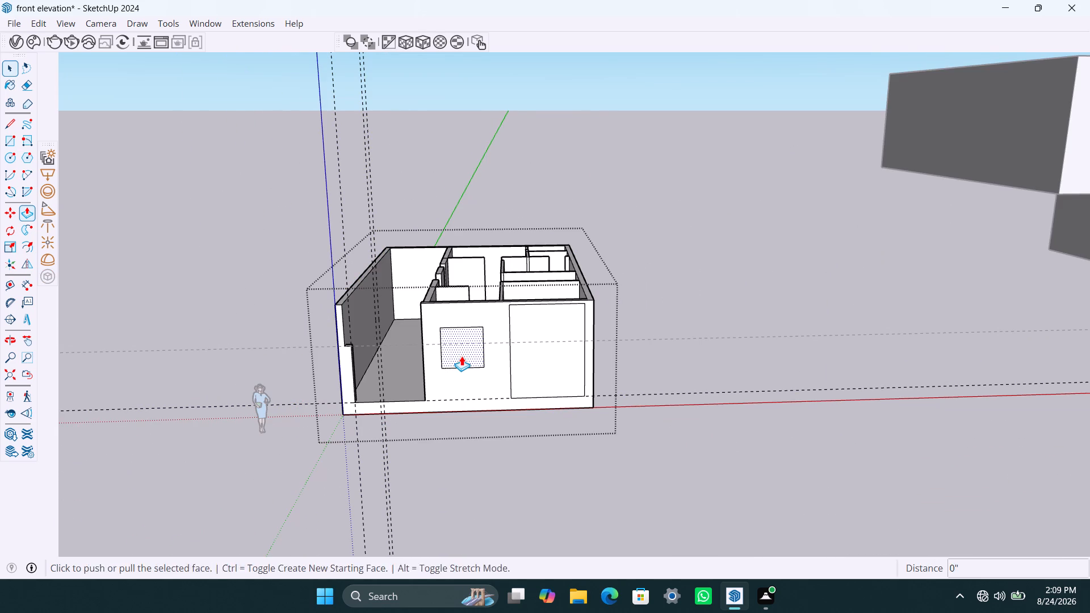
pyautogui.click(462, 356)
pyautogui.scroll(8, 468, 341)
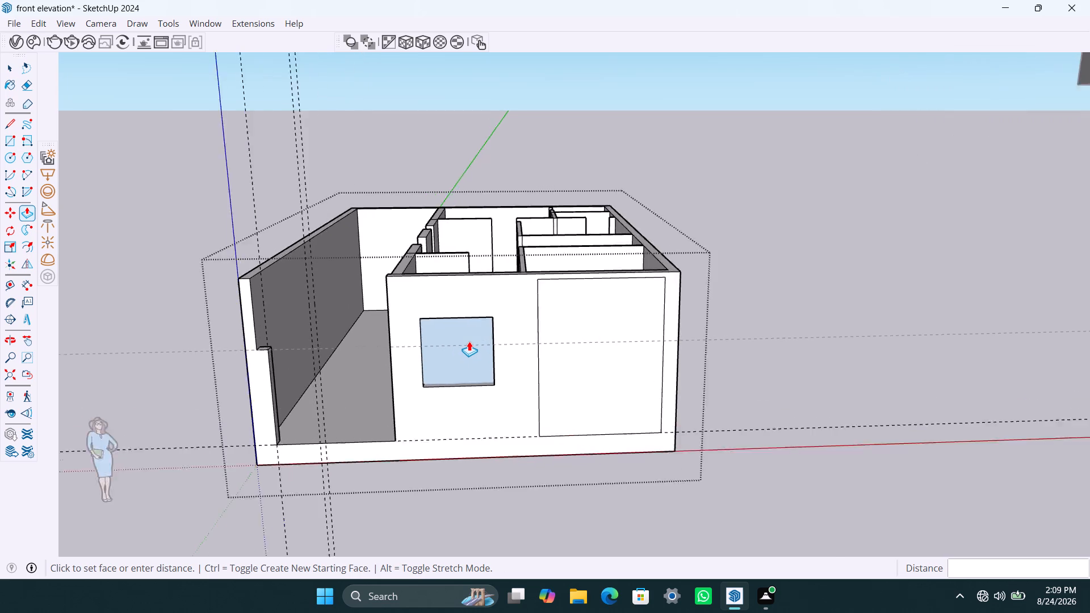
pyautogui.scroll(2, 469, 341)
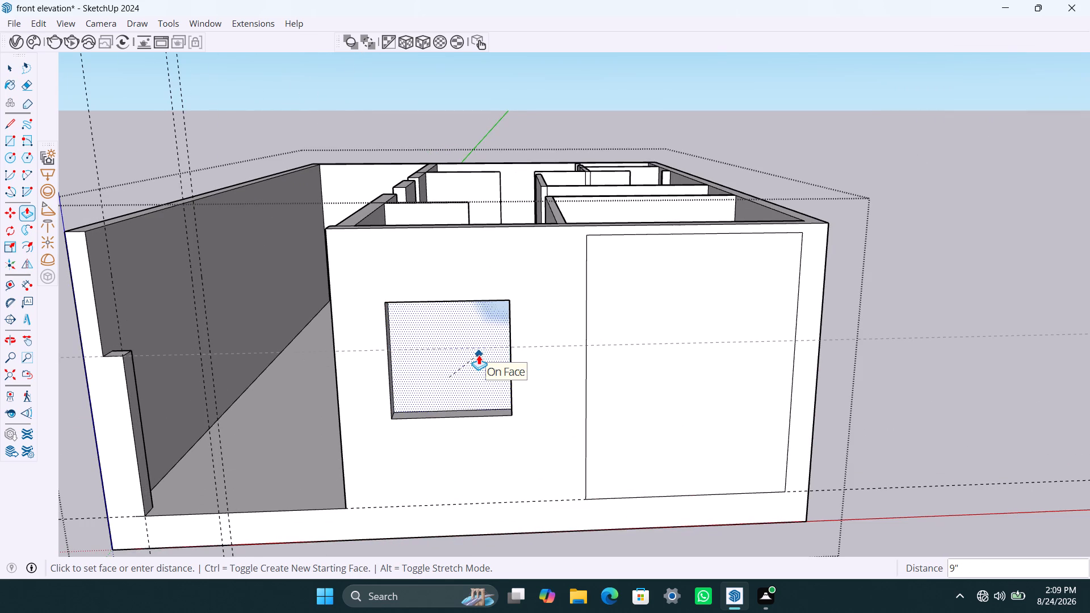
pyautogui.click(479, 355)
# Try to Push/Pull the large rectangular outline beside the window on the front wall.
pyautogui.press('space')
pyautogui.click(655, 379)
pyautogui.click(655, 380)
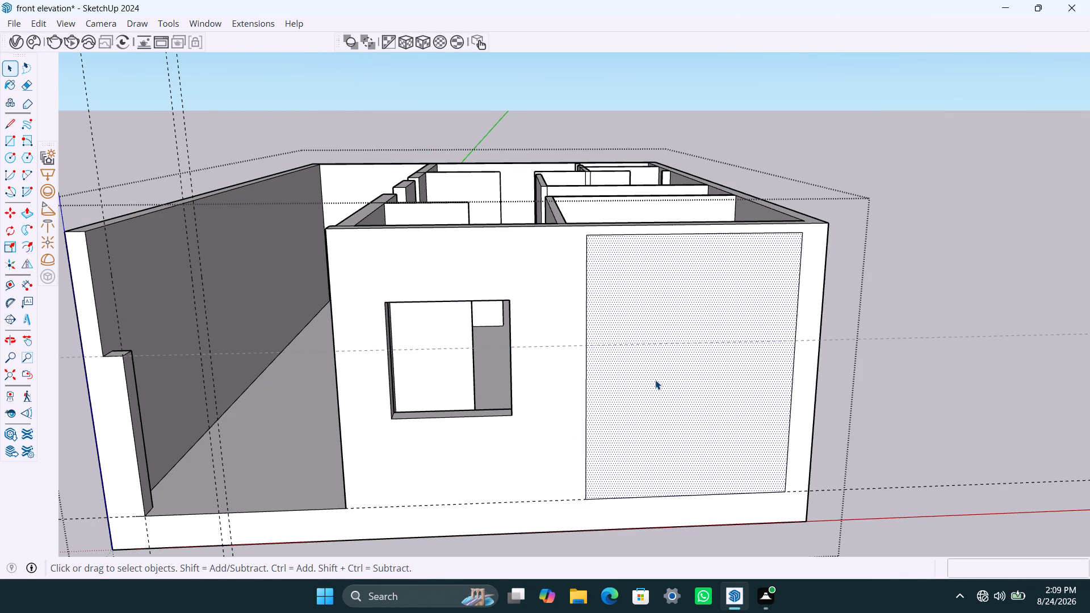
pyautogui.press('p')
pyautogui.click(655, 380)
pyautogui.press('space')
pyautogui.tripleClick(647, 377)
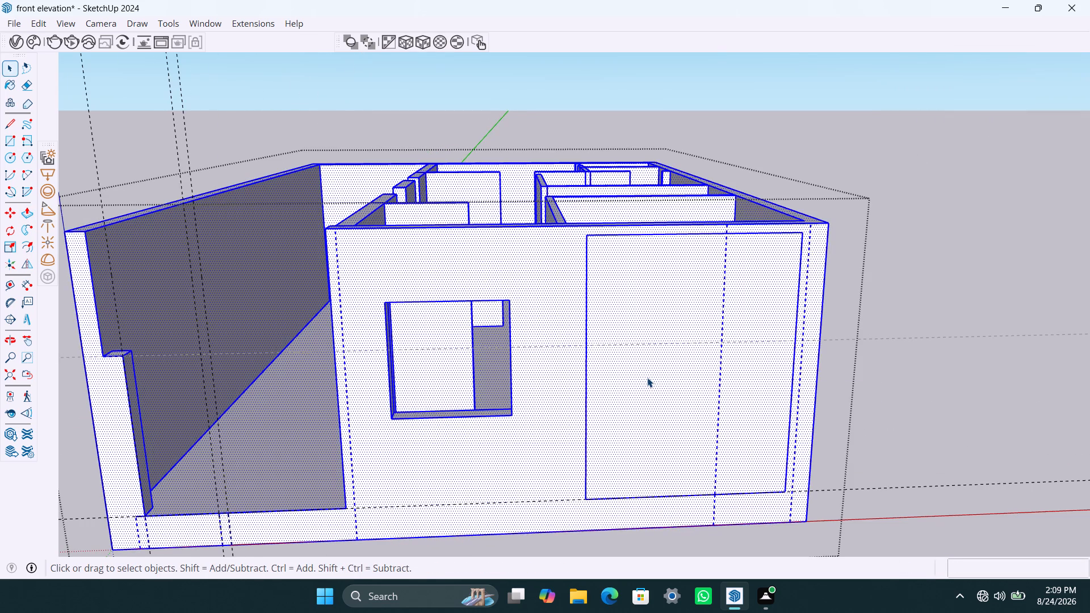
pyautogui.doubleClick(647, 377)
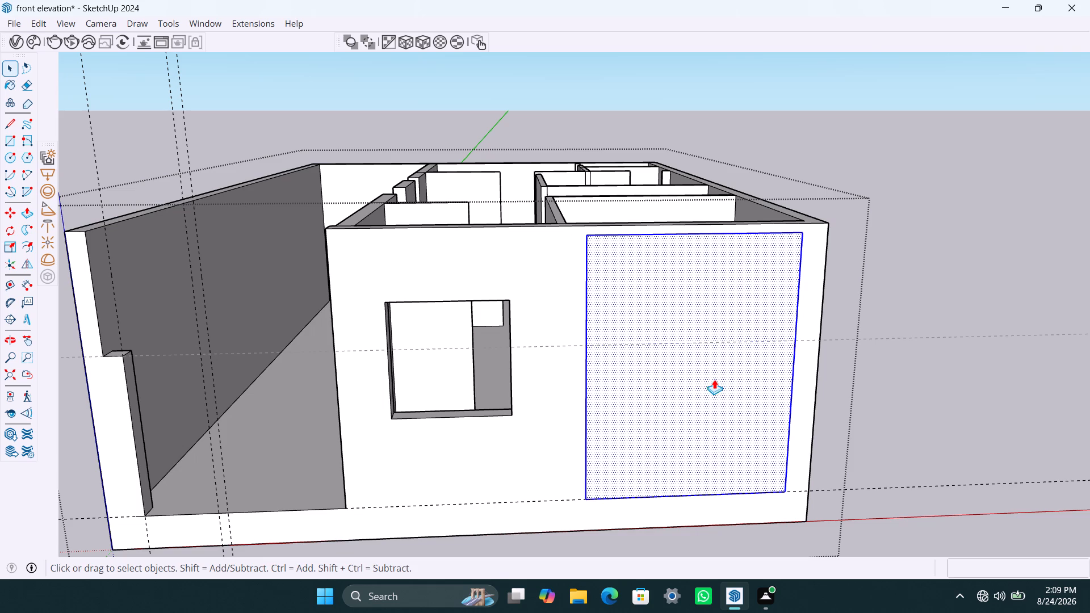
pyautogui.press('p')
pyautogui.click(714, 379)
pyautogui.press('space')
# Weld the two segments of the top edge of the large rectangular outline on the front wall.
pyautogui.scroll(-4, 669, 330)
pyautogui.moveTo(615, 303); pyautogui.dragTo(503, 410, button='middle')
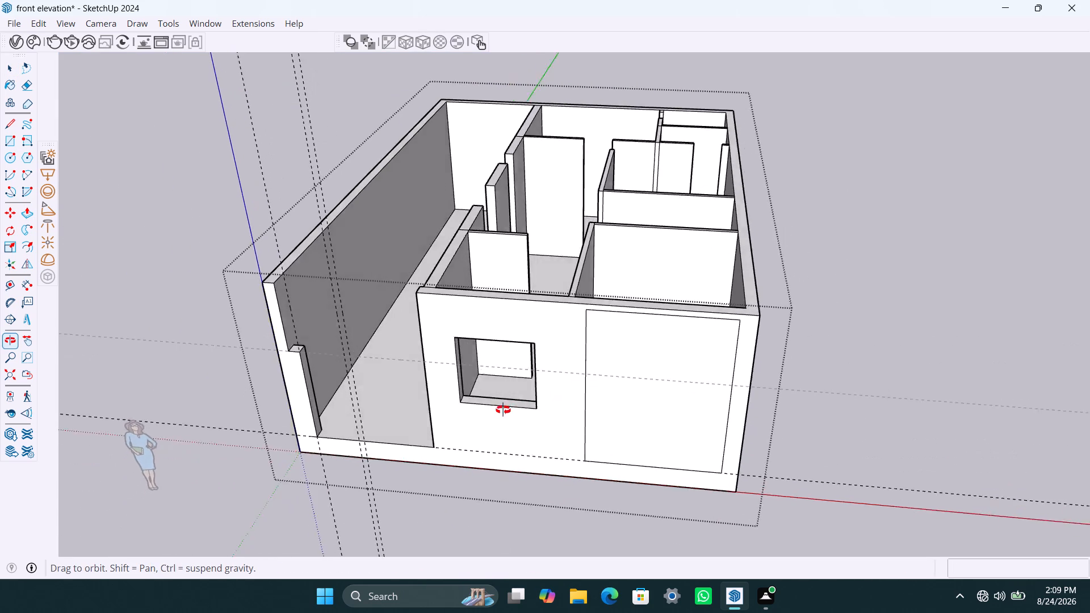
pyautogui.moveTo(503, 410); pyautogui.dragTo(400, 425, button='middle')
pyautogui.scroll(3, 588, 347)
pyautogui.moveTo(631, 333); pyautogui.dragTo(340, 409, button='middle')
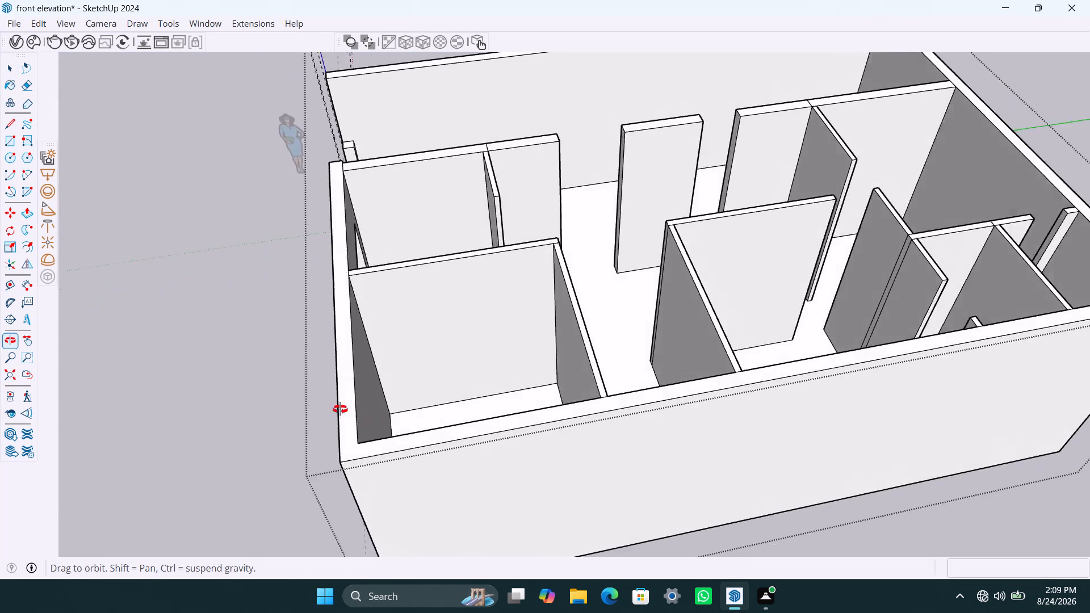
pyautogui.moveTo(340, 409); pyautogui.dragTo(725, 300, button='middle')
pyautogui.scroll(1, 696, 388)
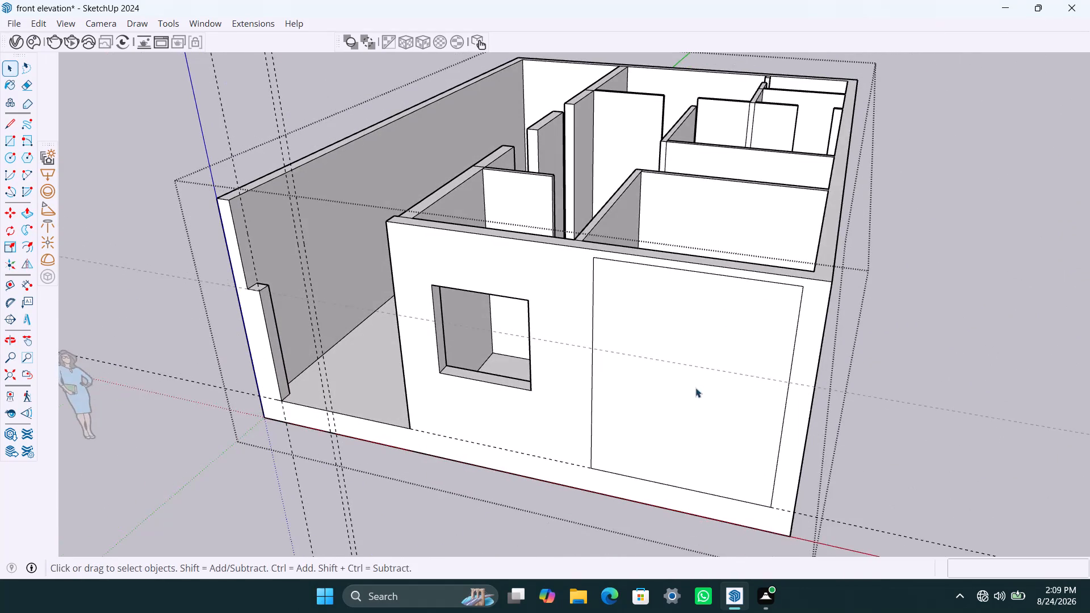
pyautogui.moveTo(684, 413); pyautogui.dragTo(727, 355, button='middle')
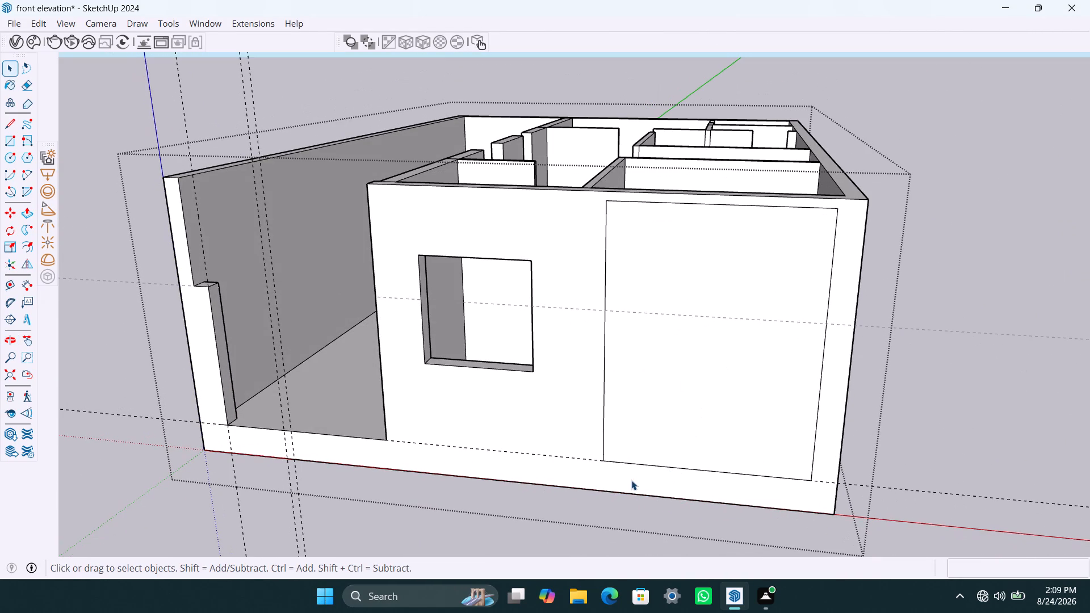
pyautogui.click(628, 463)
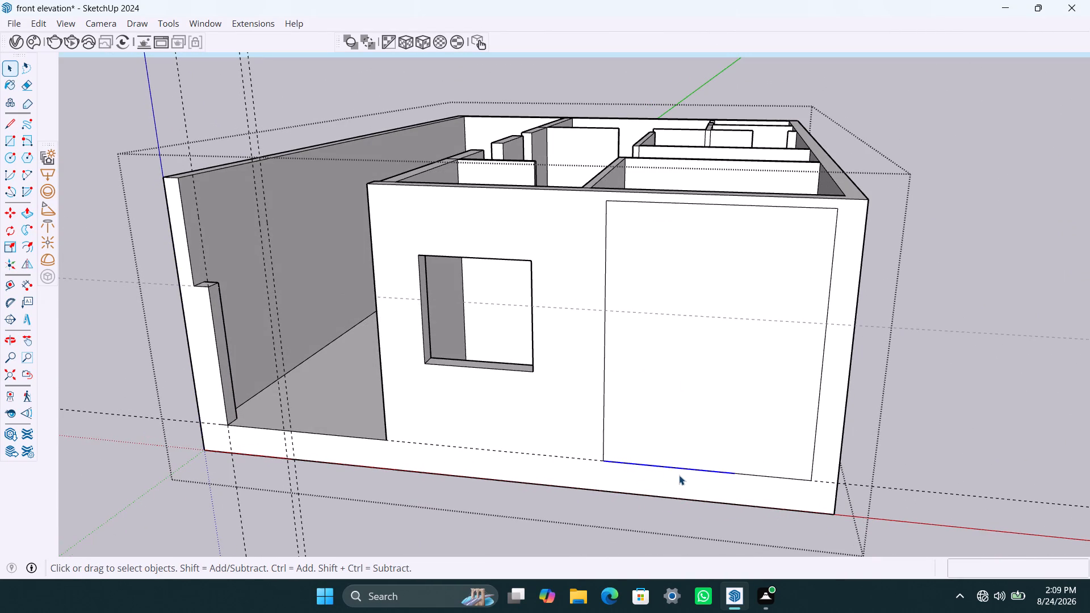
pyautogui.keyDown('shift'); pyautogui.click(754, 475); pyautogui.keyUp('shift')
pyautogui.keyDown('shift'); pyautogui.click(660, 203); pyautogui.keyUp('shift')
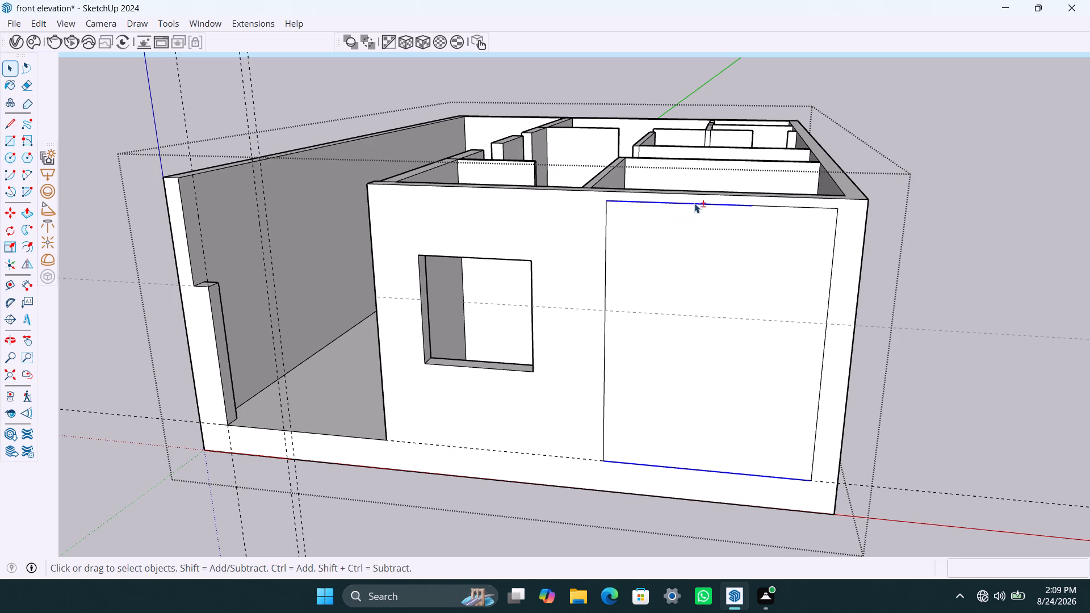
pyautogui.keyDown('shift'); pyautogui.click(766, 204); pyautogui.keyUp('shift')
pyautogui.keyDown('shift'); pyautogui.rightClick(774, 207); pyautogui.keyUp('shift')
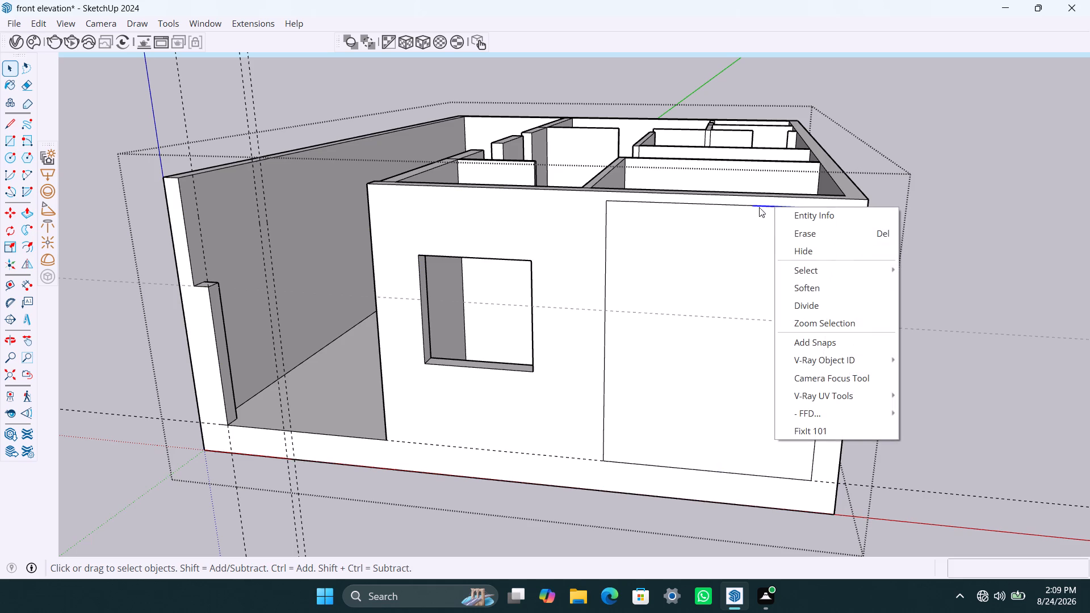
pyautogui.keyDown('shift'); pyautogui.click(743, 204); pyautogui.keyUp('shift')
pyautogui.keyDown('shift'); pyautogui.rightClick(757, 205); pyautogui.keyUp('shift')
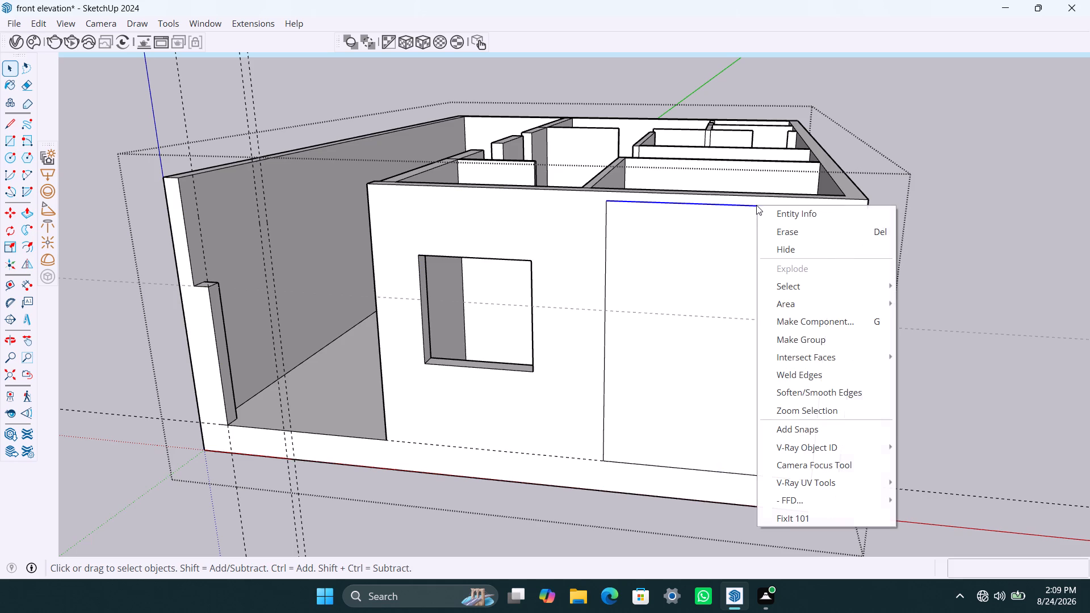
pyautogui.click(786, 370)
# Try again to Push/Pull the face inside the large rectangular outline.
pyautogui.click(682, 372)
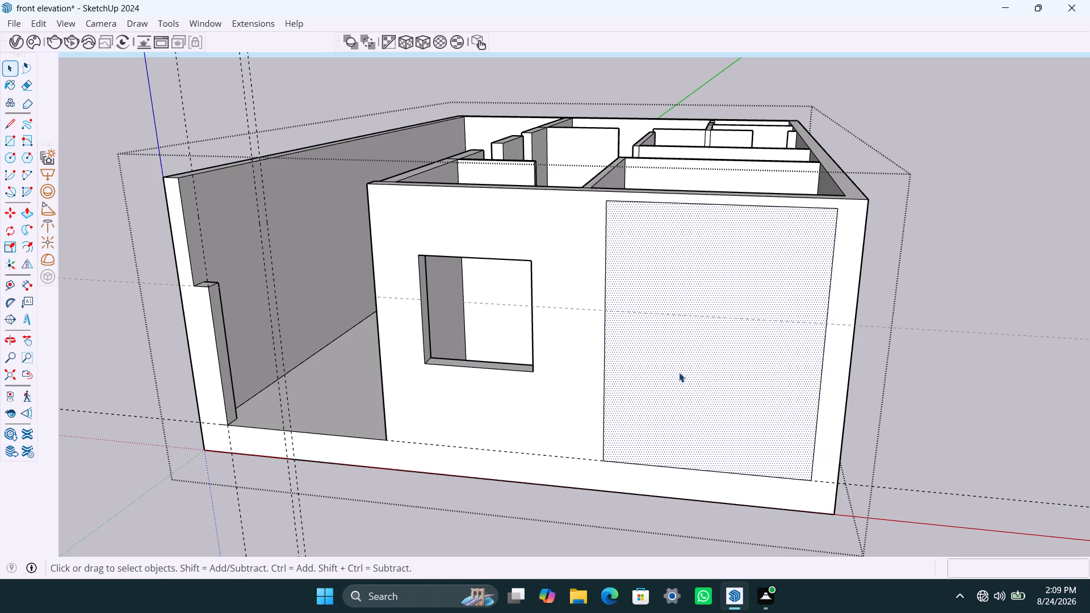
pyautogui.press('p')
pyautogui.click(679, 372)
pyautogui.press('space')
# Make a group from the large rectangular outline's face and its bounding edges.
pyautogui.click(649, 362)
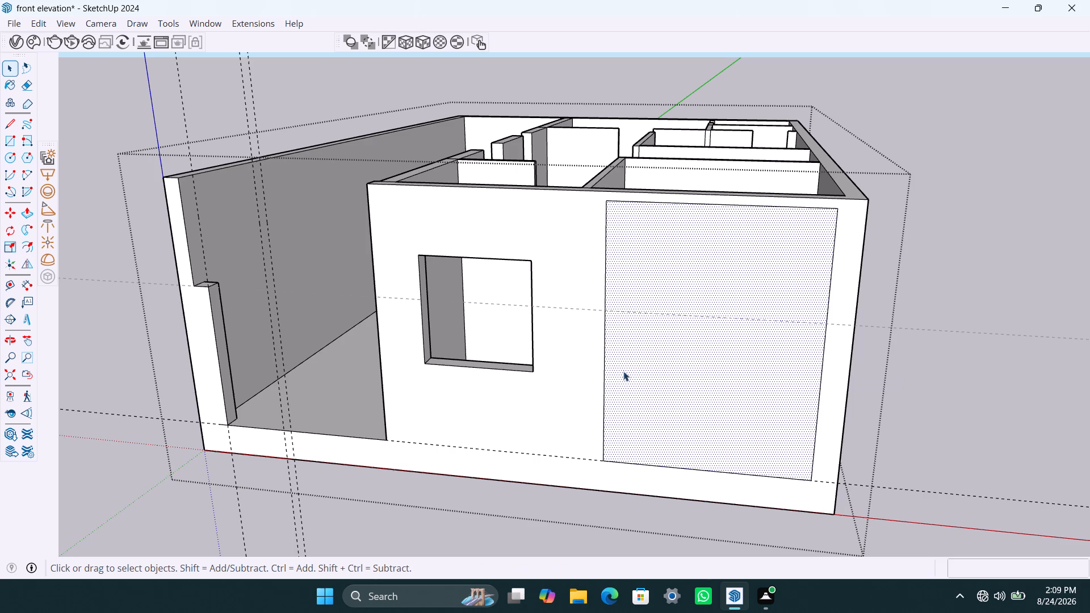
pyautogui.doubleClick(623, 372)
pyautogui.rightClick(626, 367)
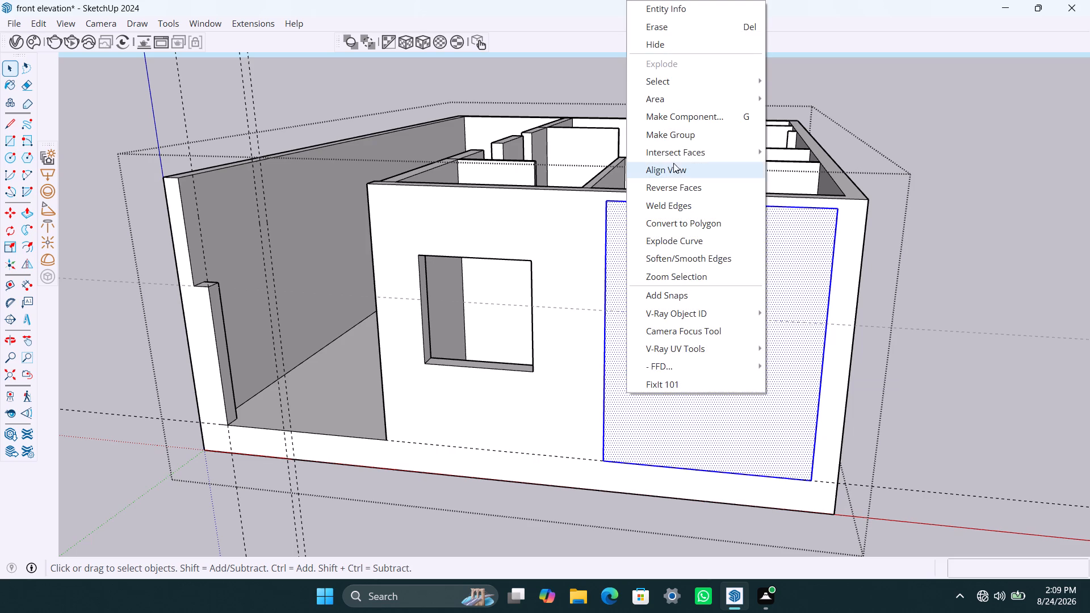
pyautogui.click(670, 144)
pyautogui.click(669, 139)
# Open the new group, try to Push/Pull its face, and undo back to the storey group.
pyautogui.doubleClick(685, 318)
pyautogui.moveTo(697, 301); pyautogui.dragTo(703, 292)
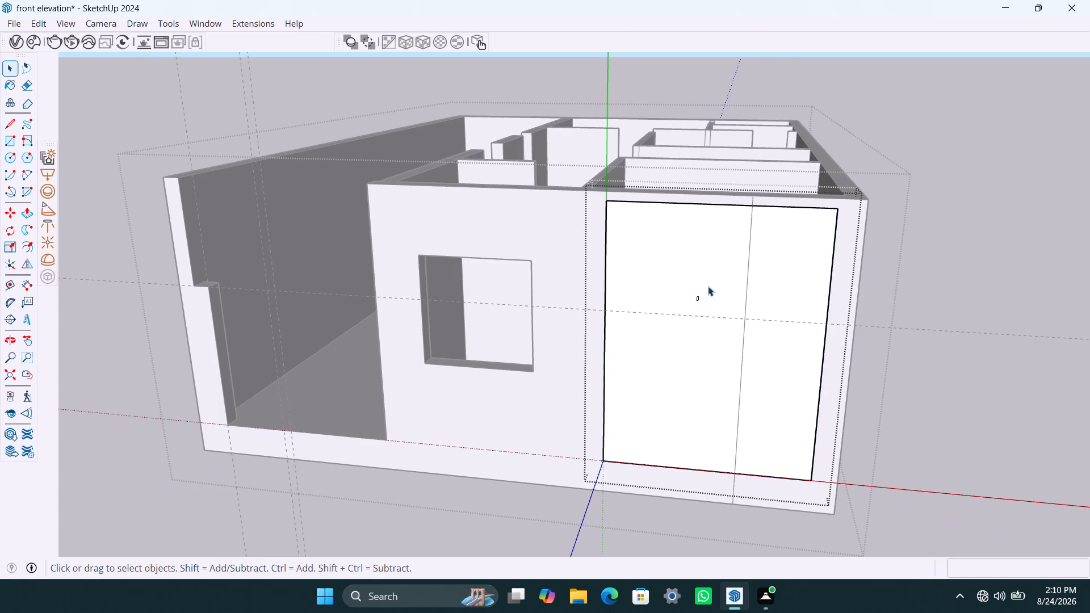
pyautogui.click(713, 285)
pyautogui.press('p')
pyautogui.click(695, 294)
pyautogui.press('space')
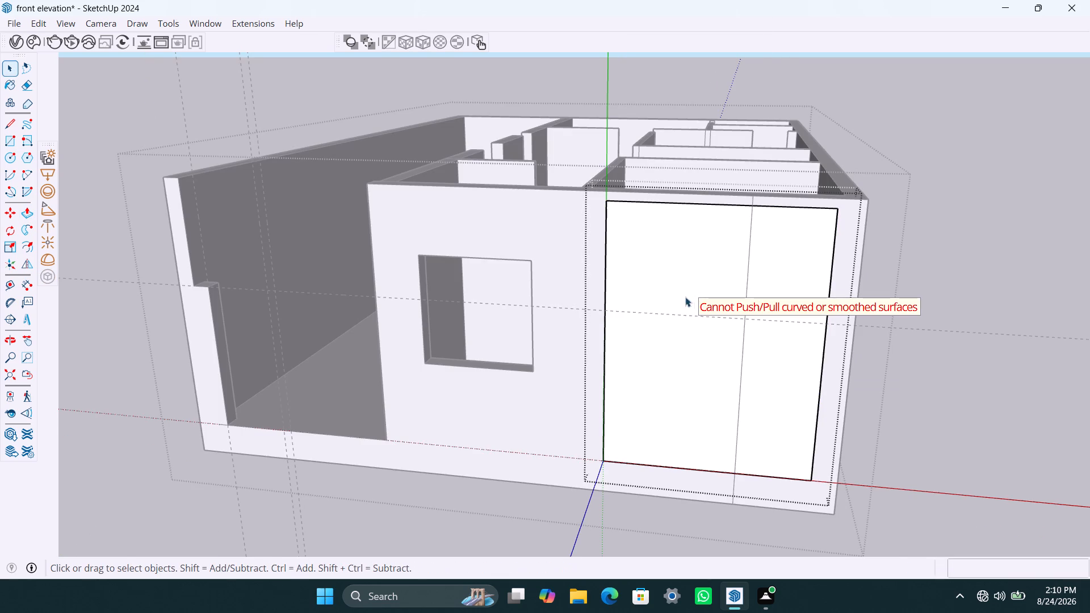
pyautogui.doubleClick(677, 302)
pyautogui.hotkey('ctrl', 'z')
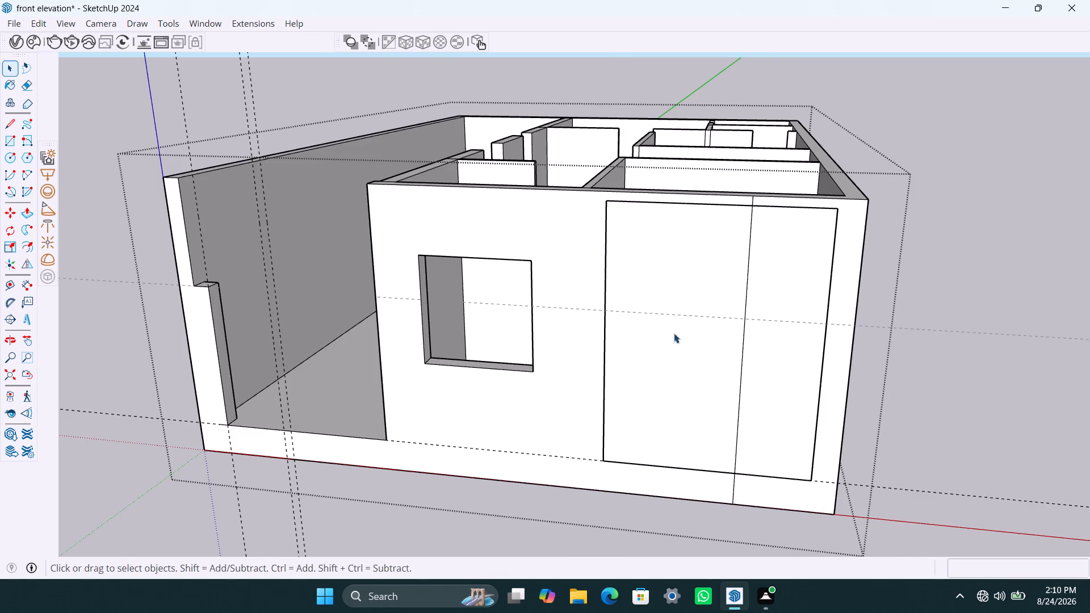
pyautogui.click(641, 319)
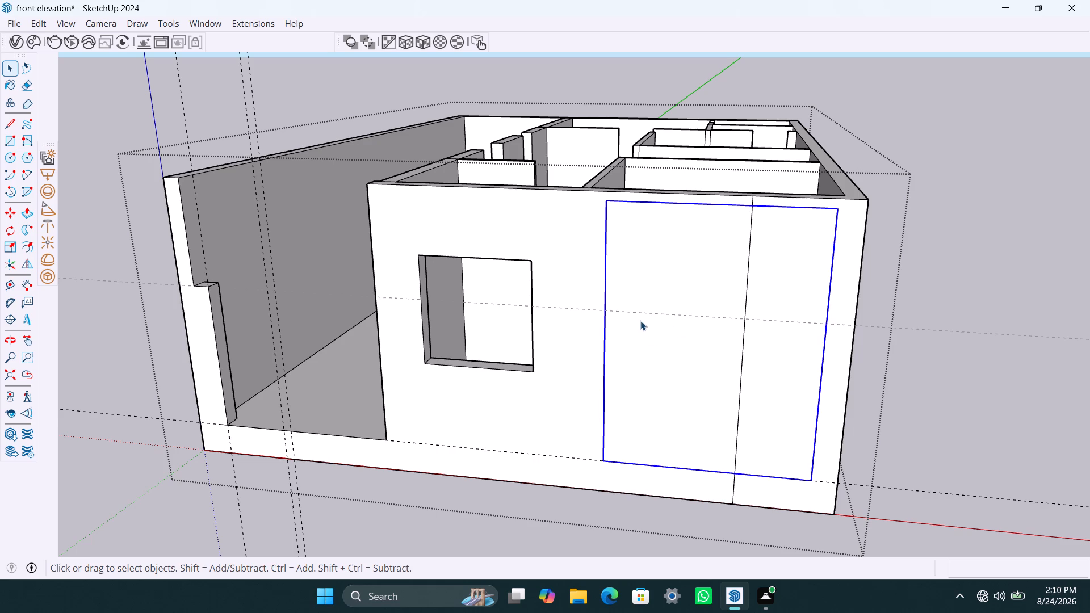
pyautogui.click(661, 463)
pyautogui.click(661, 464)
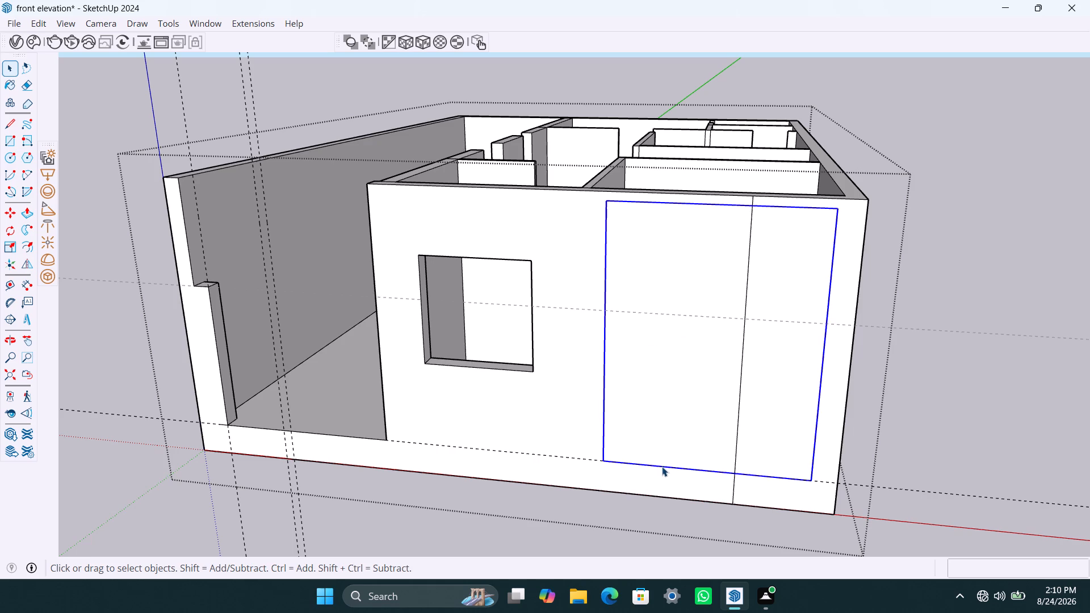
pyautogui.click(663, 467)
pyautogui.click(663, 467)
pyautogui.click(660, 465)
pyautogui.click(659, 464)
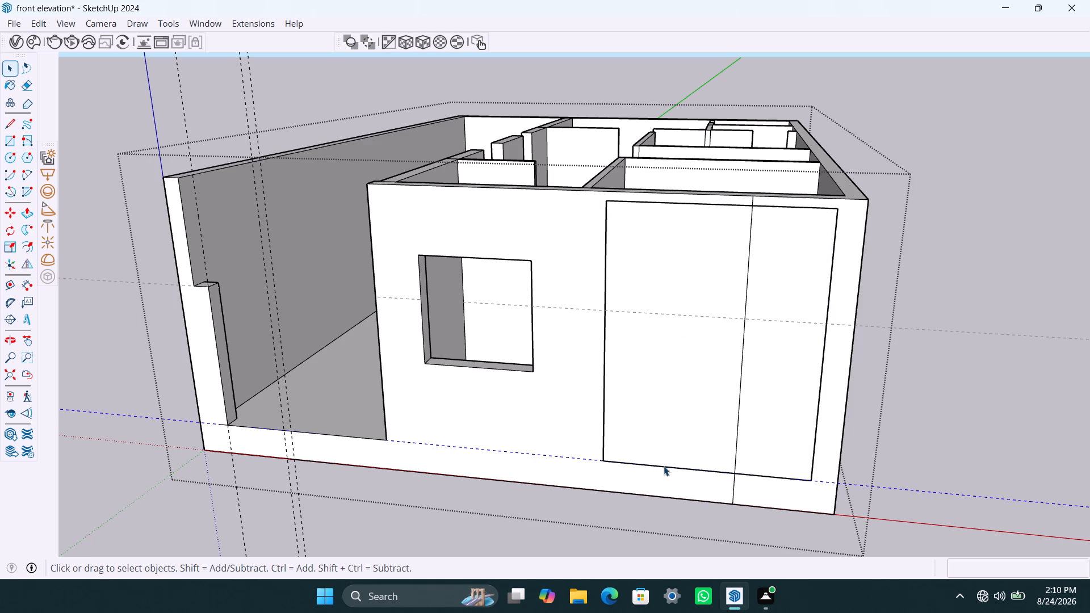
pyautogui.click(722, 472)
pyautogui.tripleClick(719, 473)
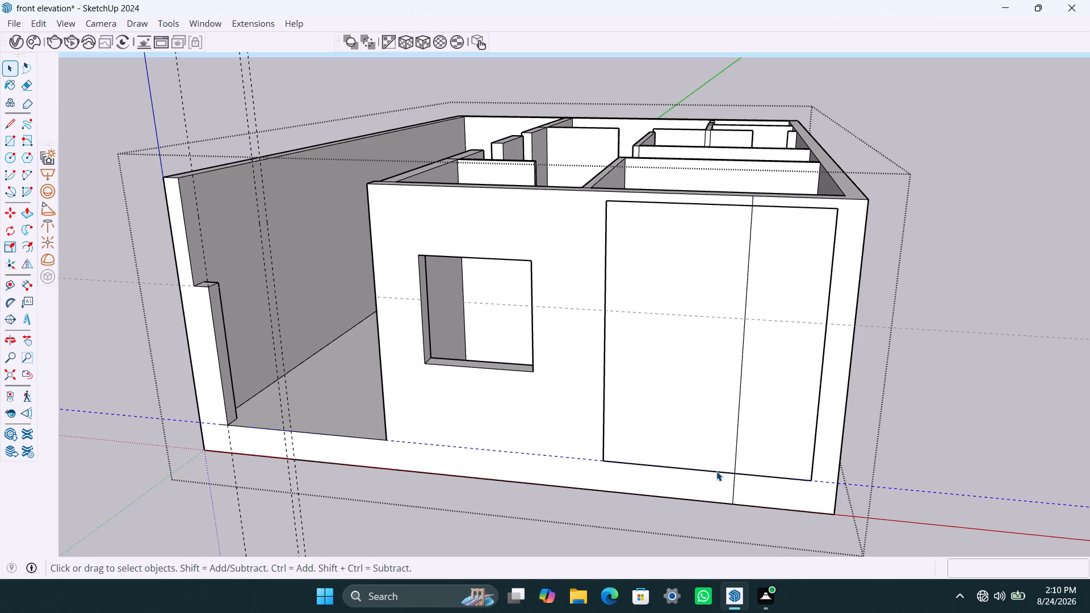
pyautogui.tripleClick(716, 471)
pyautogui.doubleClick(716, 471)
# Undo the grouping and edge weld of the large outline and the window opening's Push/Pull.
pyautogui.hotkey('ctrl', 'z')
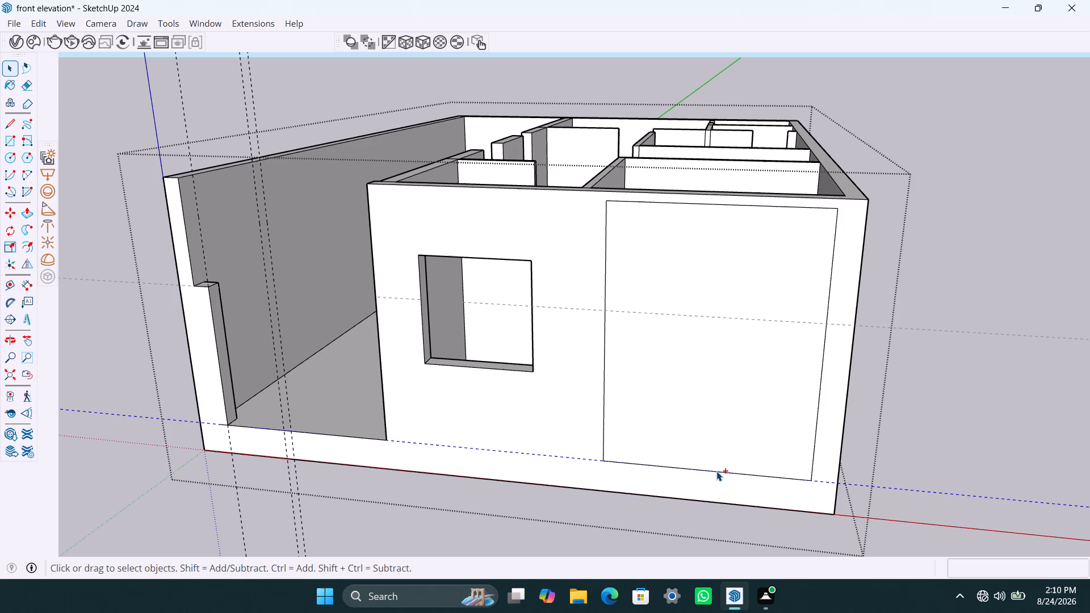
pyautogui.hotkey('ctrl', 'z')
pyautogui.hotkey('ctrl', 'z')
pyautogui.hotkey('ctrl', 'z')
# Reopen the bottom storey's group and Push/Pull the square window outline 9" to cut the opening through the front wall.
pyautogui.press('space')
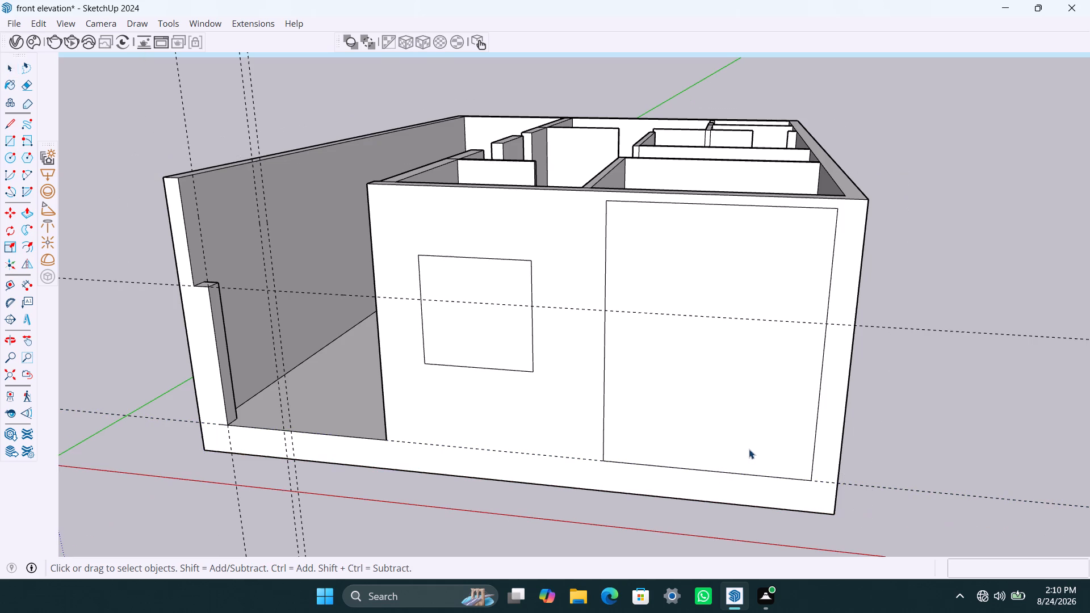
pyautogui.click(749, 449)
pyautogui.doubleClick(736, 417)
pyautogui.tripleClick(498, 333)
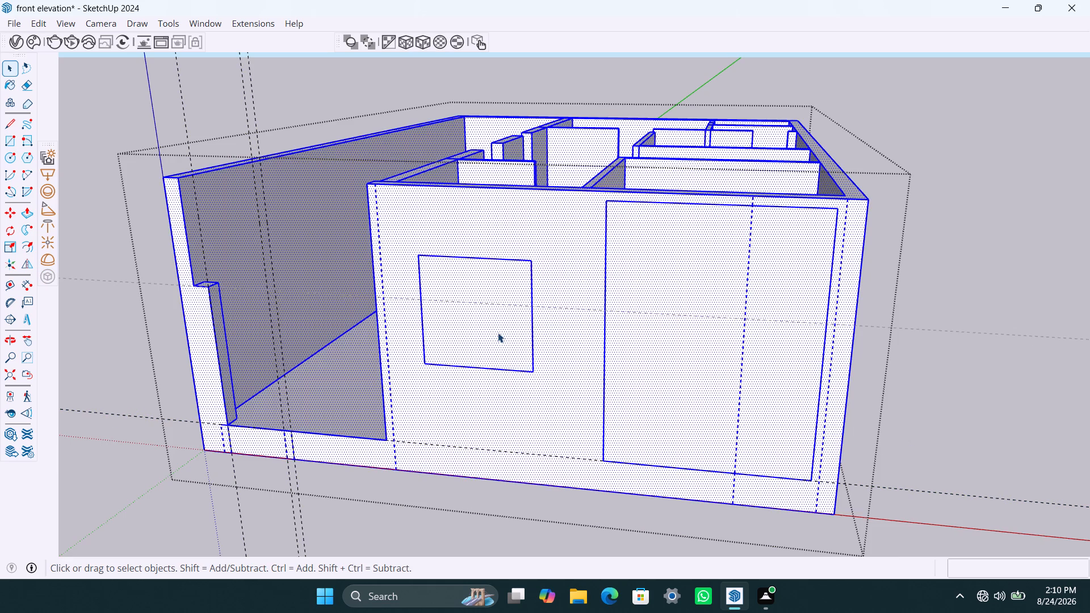
pyautogui.moveTo(621, 380); pyautogui.dragTo(741, 411)
pyautogui.click(926, 362)
pyautogui.click(497, 330)
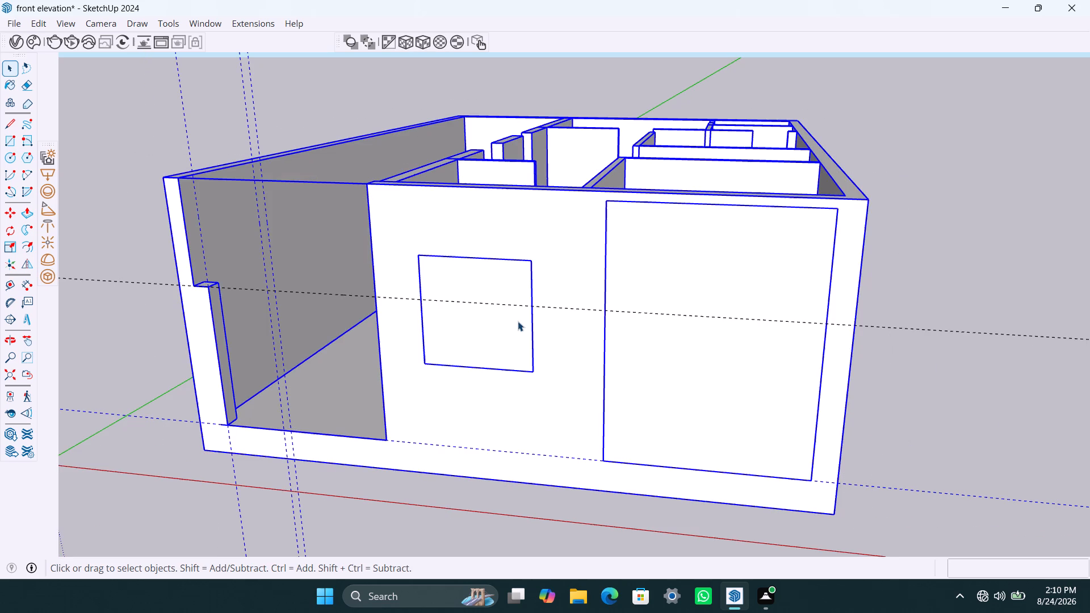
pyautogui.tripleClick(517, 321)
pyautogui.click(515, 323)
pyautogui.click(506, 328)
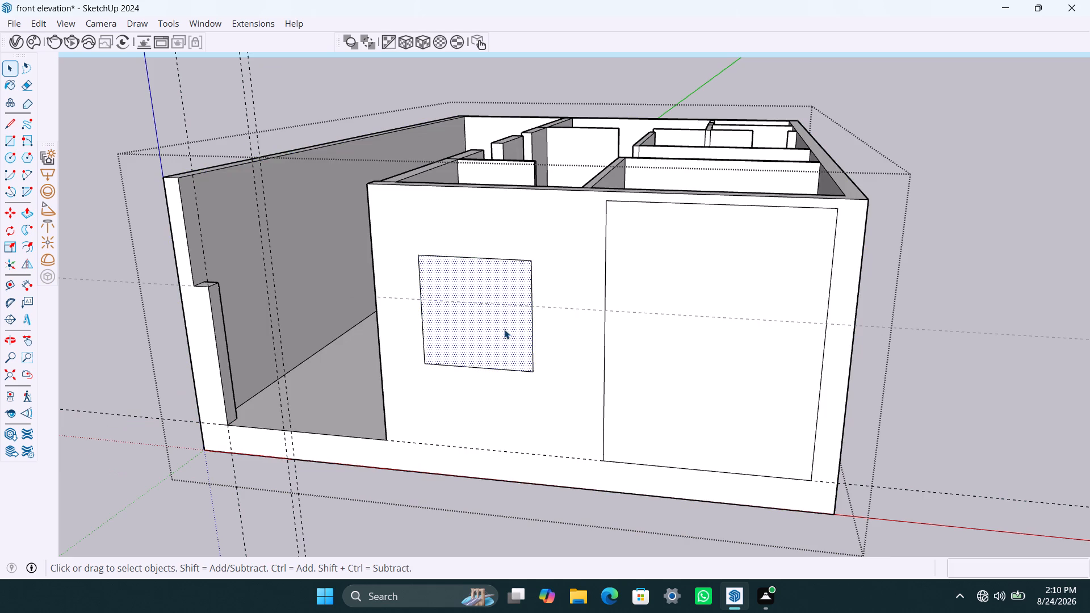
pyautogui.press('p')
pyautogui.click(504, 329)
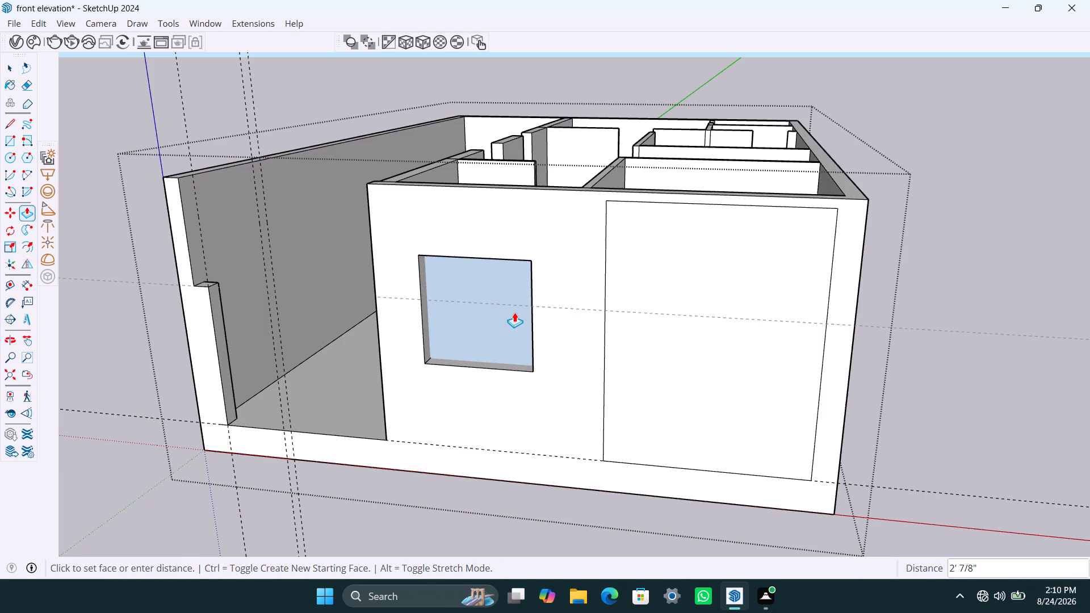
pyautogui.scroll(2, 511, 324)
pyautogui.moveTo(512, 328); pyautogui.dragTo(605, 295, button='middle')
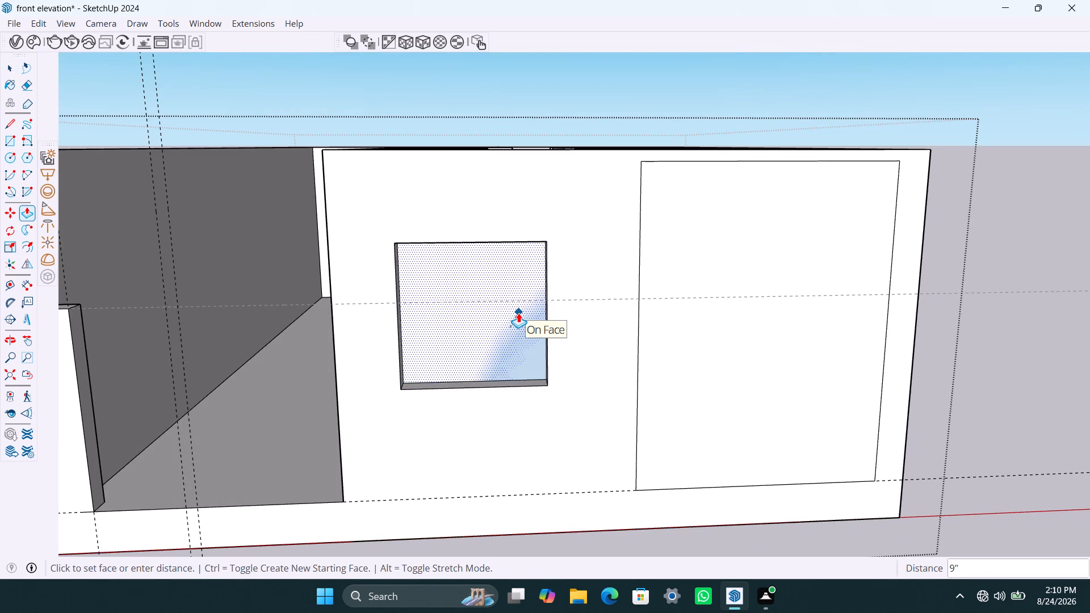
pyautogui.click(518, 313)
pyautogui.press('space')
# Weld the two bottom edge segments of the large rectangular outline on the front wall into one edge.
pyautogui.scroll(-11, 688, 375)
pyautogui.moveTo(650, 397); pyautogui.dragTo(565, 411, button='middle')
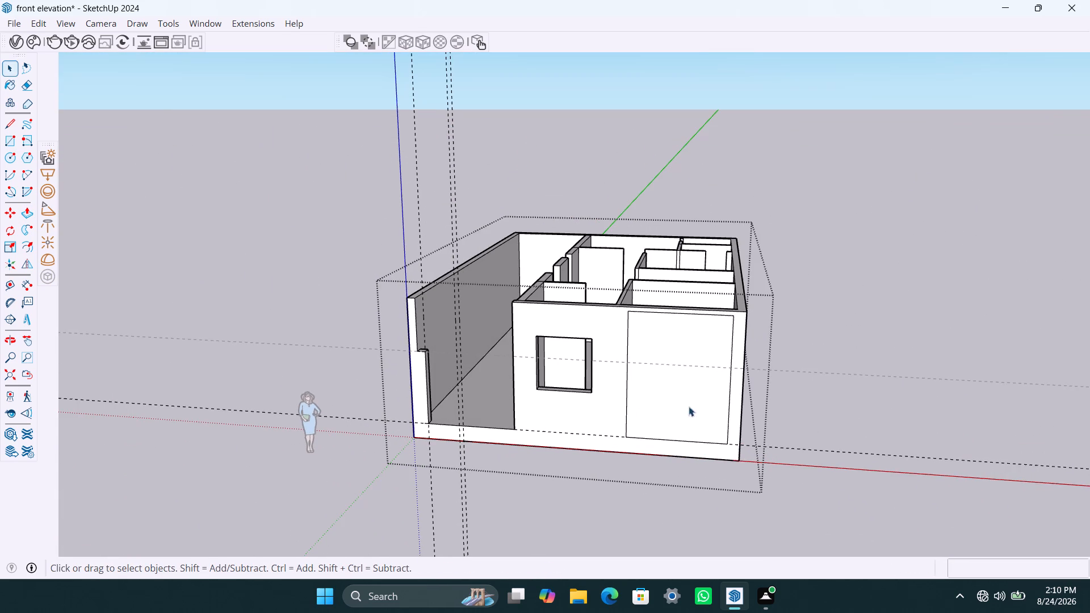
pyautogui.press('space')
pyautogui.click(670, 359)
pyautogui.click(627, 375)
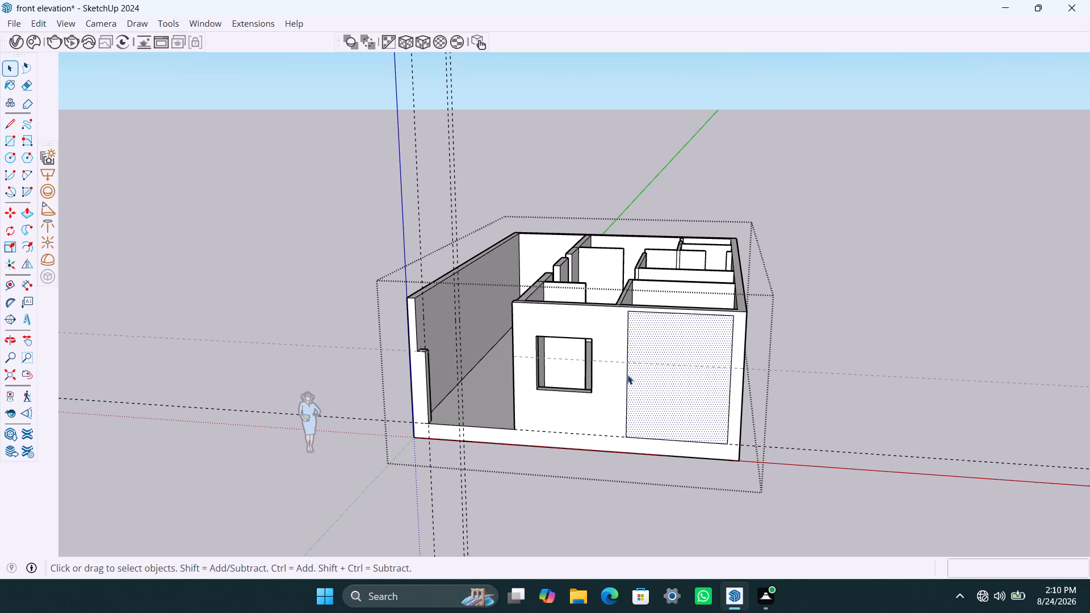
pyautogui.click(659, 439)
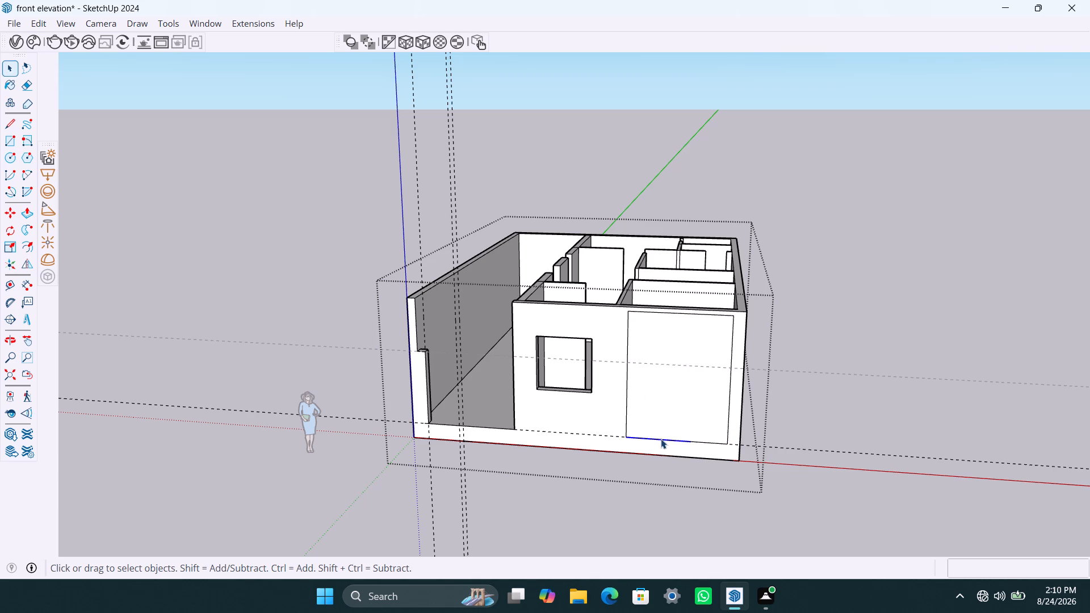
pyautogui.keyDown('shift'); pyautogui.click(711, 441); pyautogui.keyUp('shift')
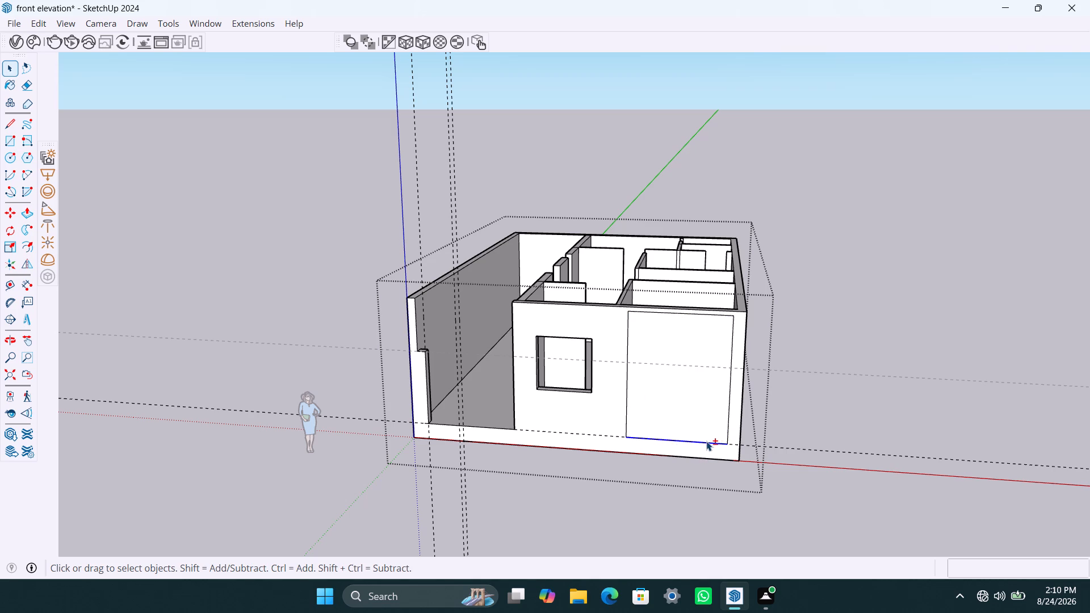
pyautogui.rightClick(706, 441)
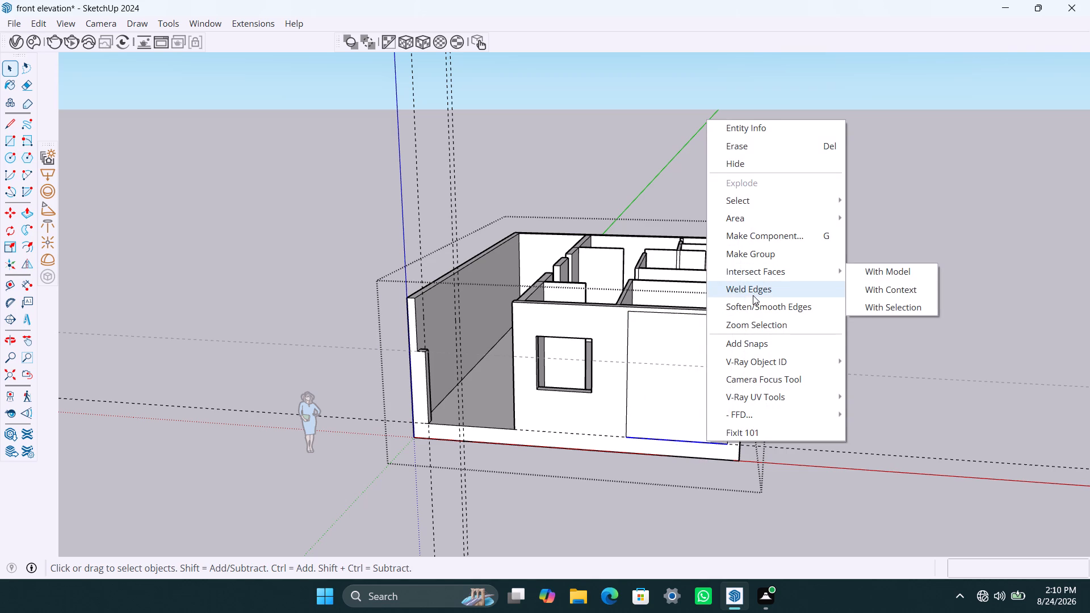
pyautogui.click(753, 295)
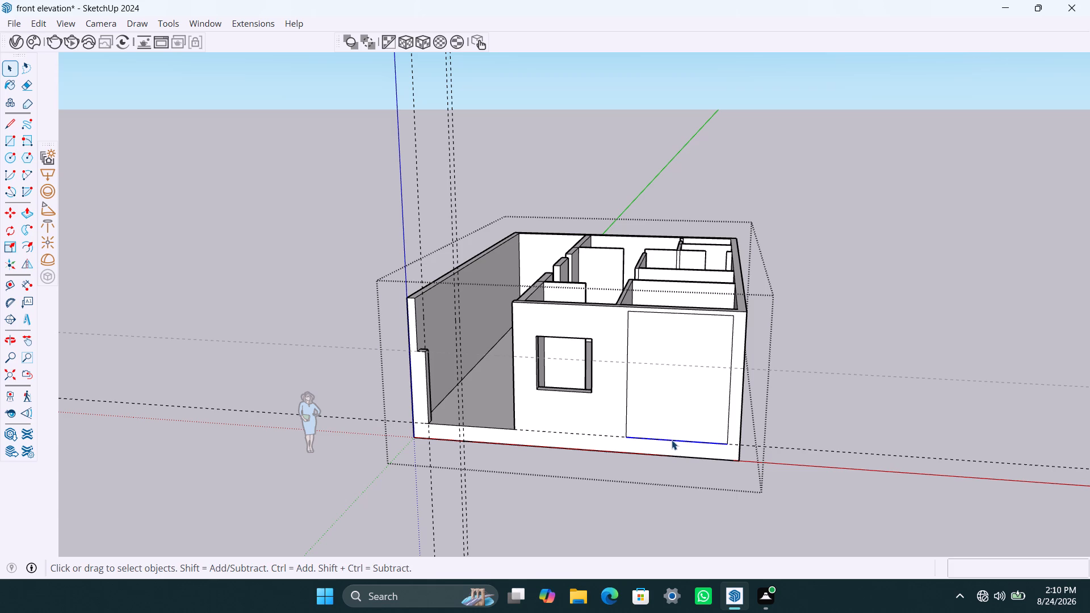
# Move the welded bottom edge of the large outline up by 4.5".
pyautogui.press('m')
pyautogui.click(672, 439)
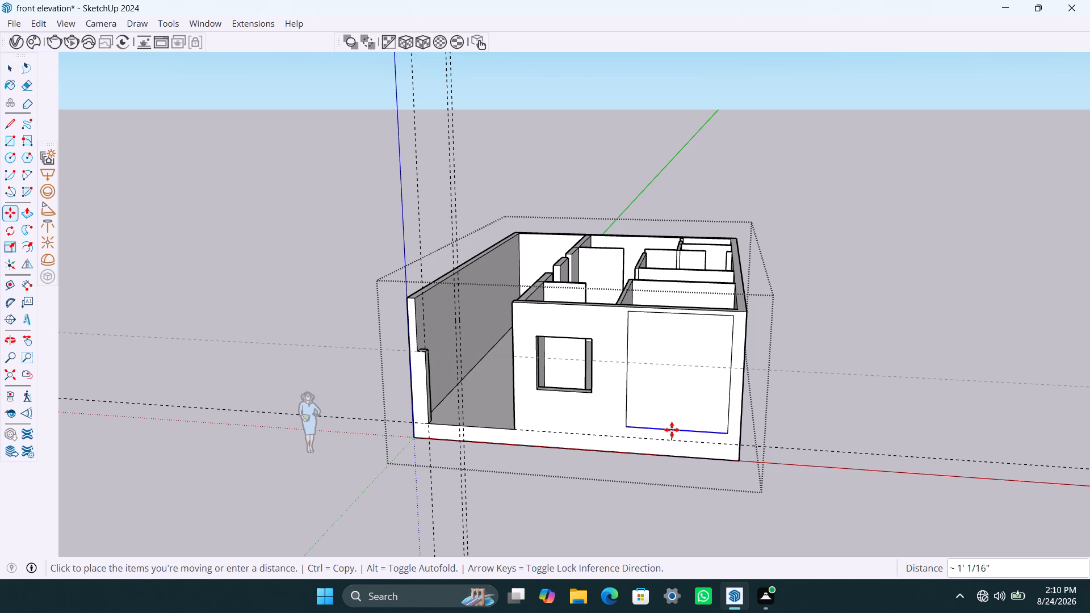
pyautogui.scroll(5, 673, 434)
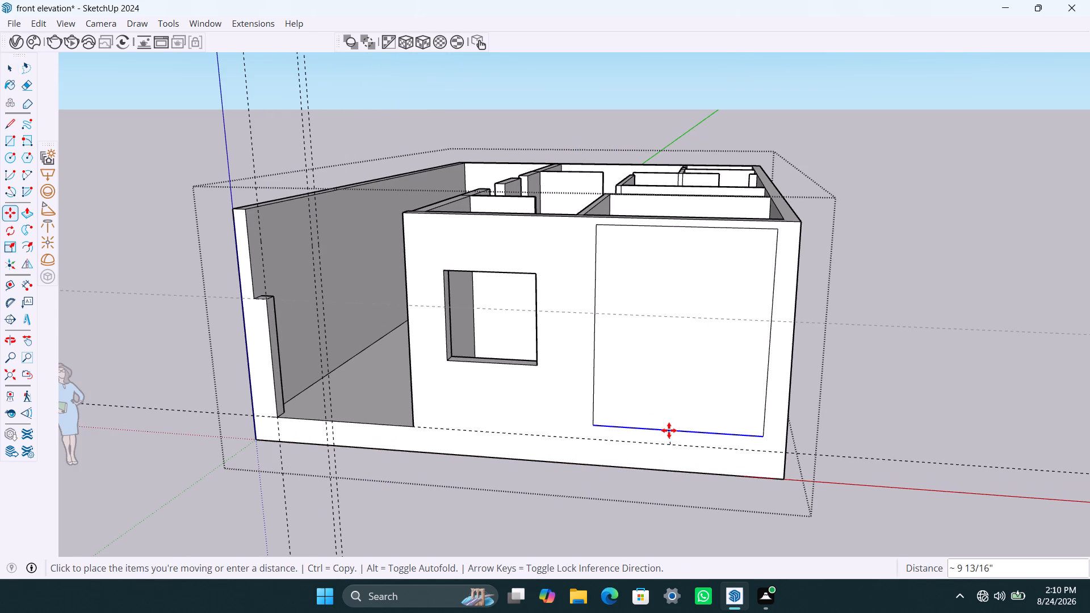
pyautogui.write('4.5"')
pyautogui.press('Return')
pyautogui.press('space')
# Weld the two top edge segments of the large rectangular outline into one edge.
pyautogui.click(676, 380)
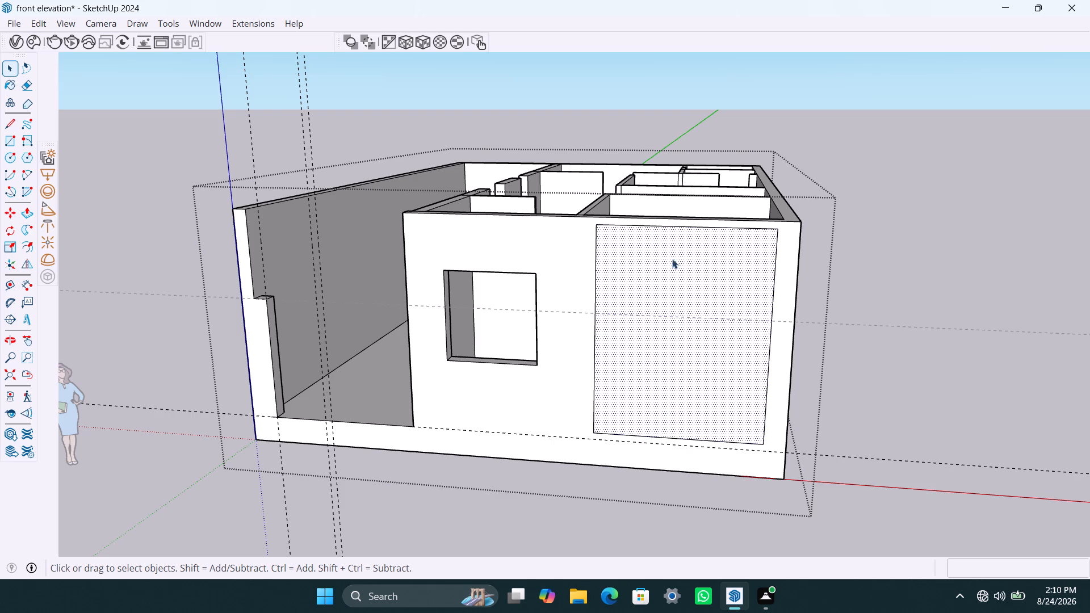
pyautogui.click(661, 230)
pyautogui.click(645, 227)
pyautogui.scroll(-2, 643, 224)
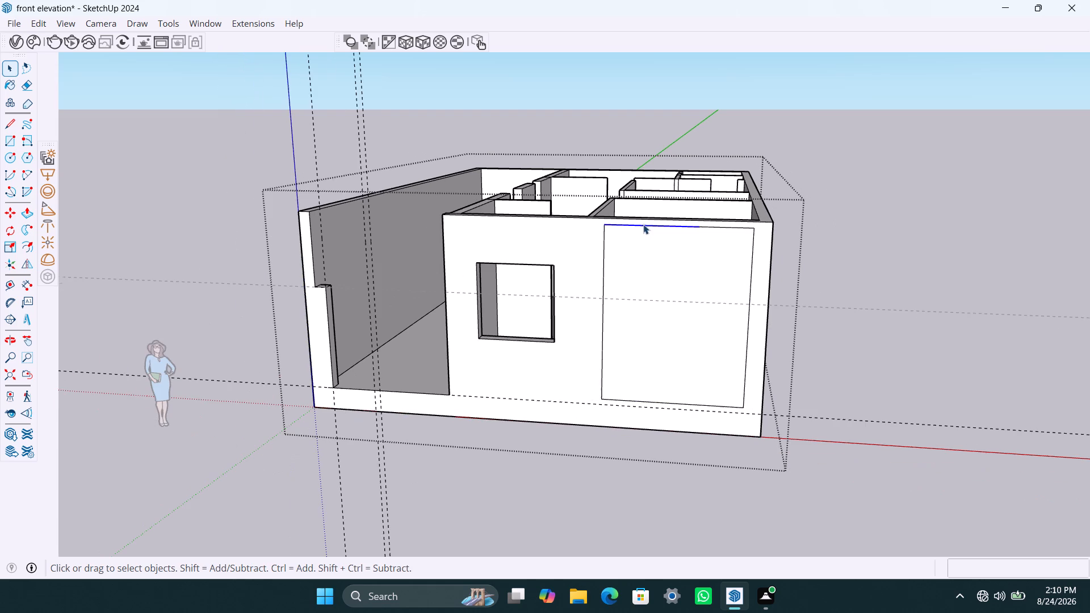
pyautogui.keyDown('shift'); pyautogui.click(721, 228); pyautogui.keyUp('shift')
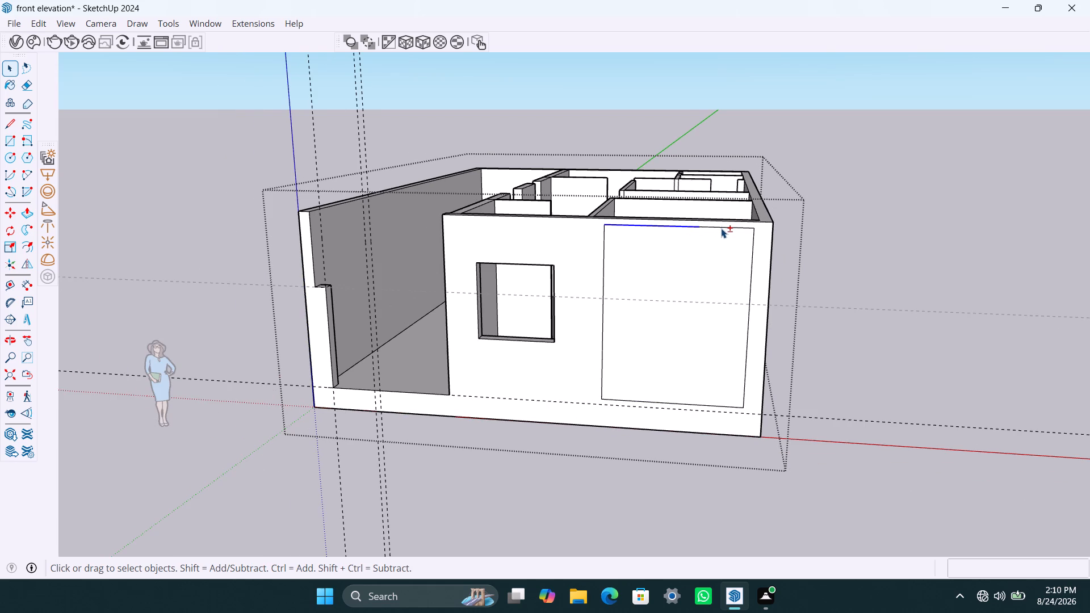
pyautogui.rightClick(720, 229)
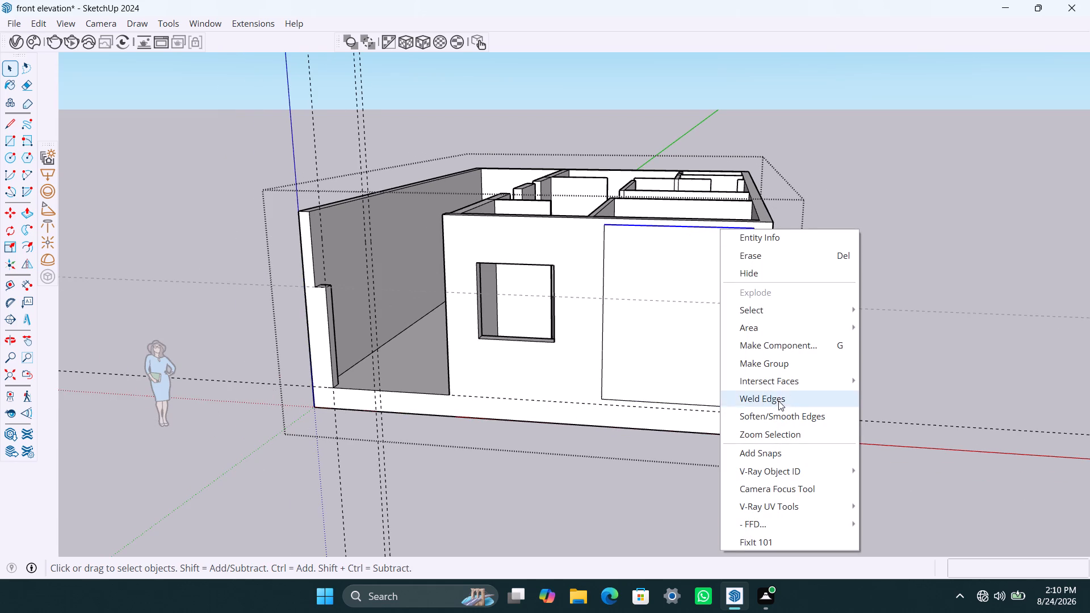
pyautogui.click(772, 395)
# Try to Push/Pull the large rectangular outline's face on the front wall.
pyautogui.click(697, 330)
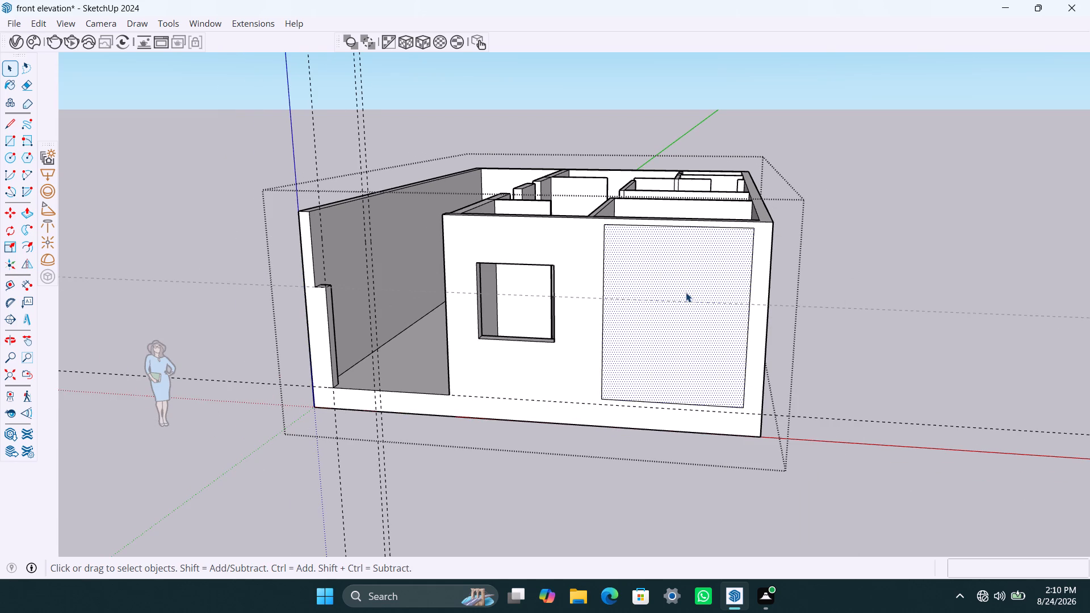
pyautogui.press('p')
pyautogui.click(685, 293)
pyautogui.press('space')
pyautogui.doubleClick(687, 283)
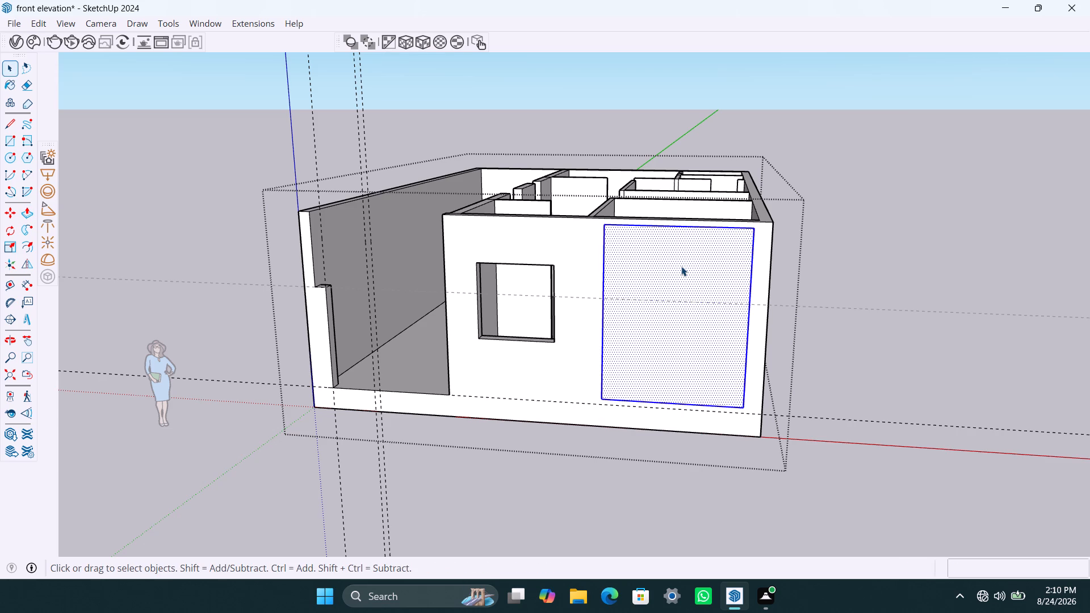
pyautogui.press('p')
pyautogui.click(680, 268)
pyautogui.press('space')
# Examine the bottom storey's front wall and the rooms behind it from inside and outside.
pyautogui.scroll(-4, 650, 280)
pyautogui.moveTo(651, 284); pyautogui.dragTo(469, 392, button='middle')
pyautogui.scroll(5, 597, 292)
pyautogui.moveTo(610, 306); pyautogui.dragTo(274, 376, button='middle')
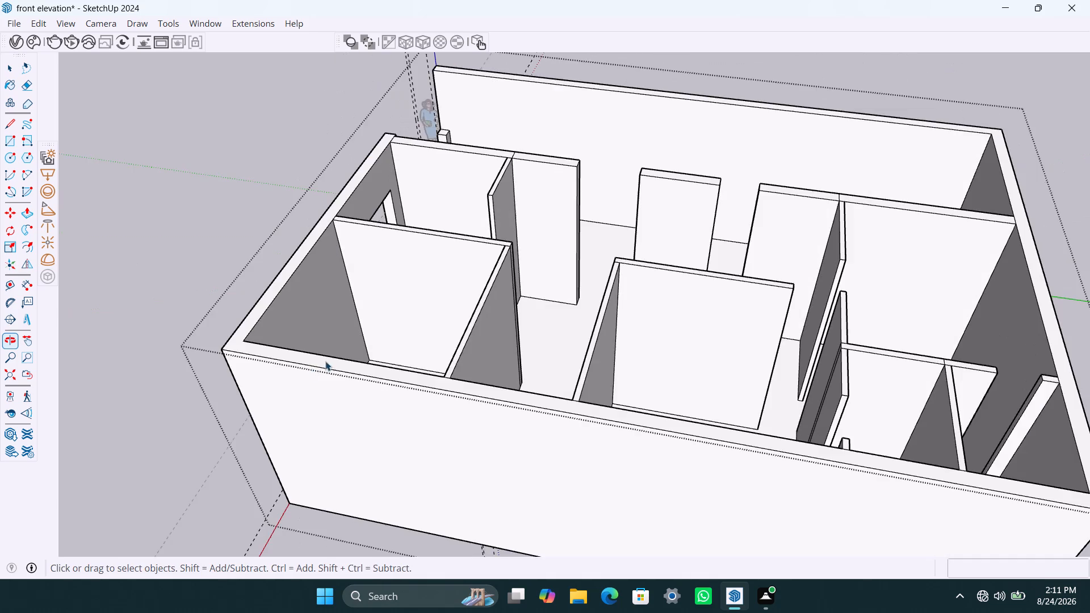
pyautogui.scroll(3, 330, 343)
pyautogui.moveTo(375, 303); pyautogui.dragTo(803, 324, button='middle')
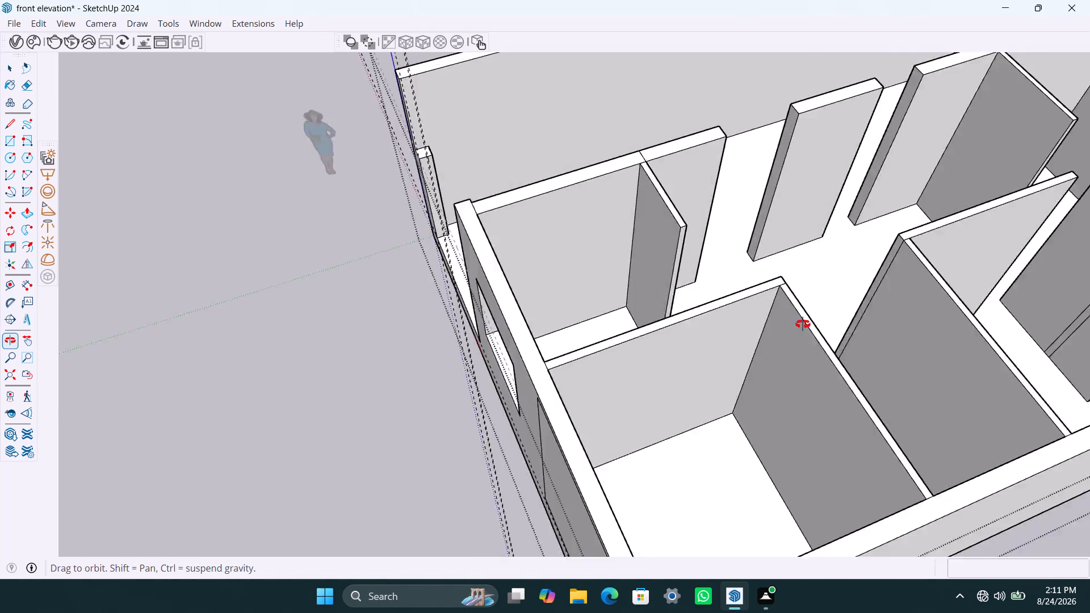
pyautogui.moveTo(803, 324); pyautogui.dragTo(880, 256, button='middle')
pyautogui.scroll(-4, 791, 264)
pyautogui.moveTo(742, 313); pyautogui.dragTo(854, 322, button='middle')
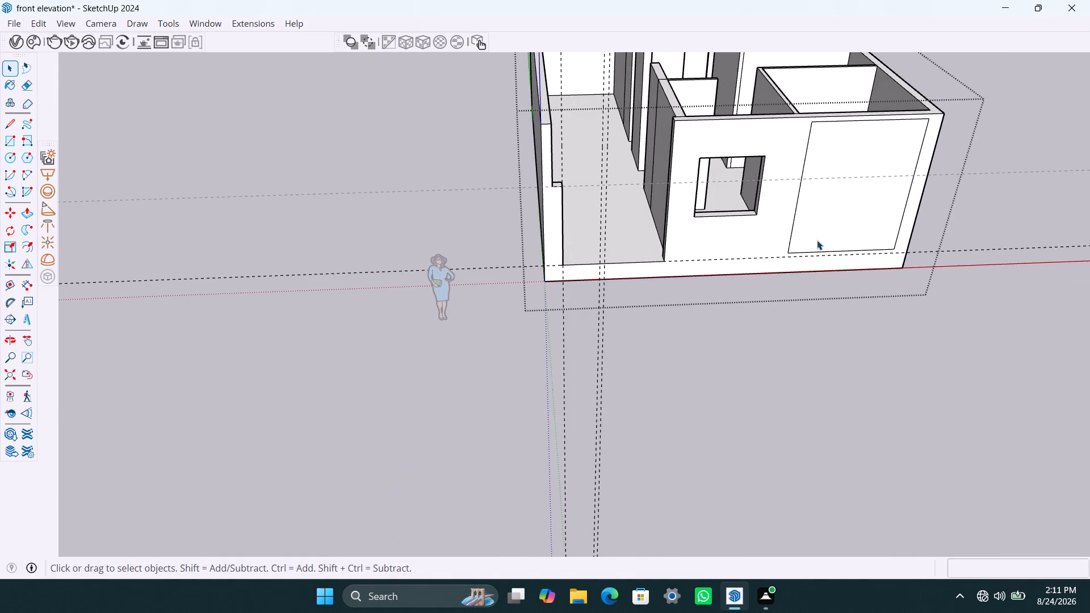
pyautogui.scroll(-3, 817, 236)
pyautogui.keyDown('shift'); pyautogui.moveTo(759, 234); pyautogui.dragTo(631, 284, button='middle'); pyautogui.keyUp('shift')
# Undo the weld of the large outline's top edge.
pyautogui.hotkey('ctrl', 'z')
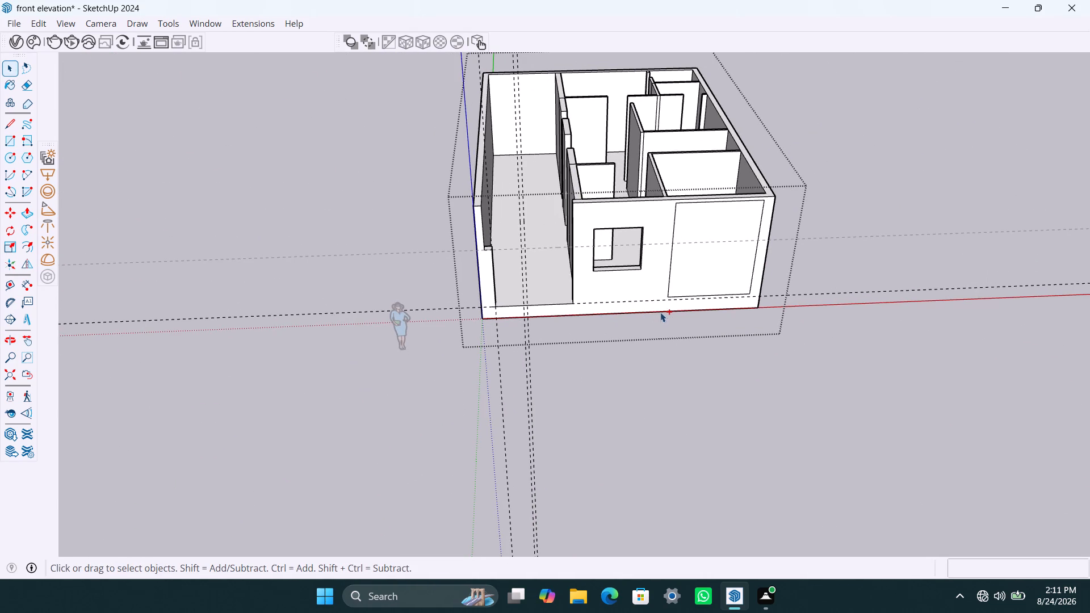
# Delete the side, top and bottom edges of the large rectangular outline from the front wall.
pyautogui.click(669, 270)
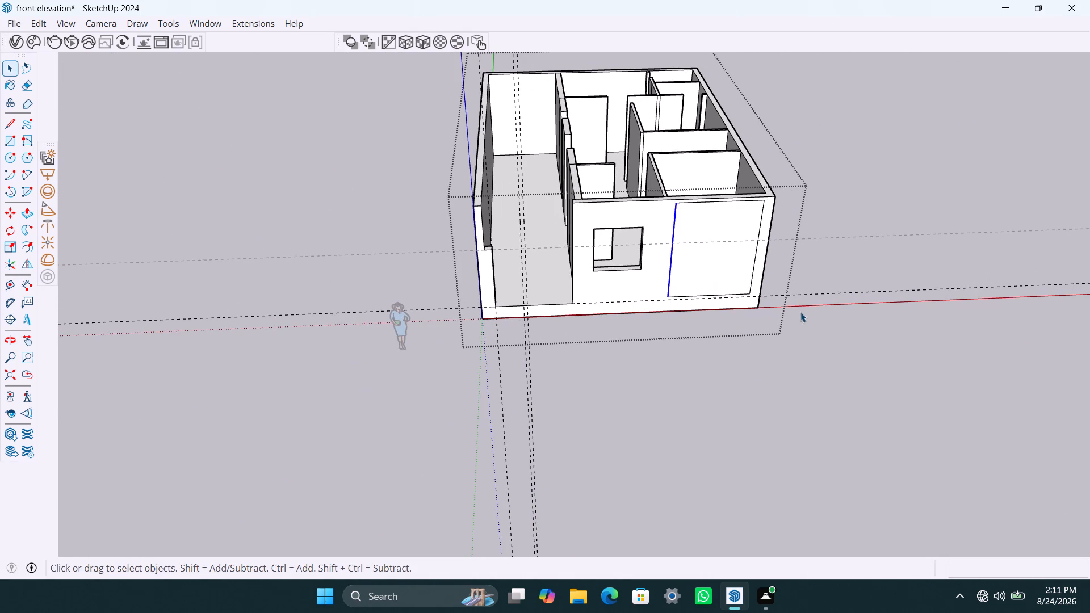
pyautogui.press('BackSpace')
pyautogui.click(757, 256)
pyautogui.press('BackSpace')
pyautogui.press('Delete')
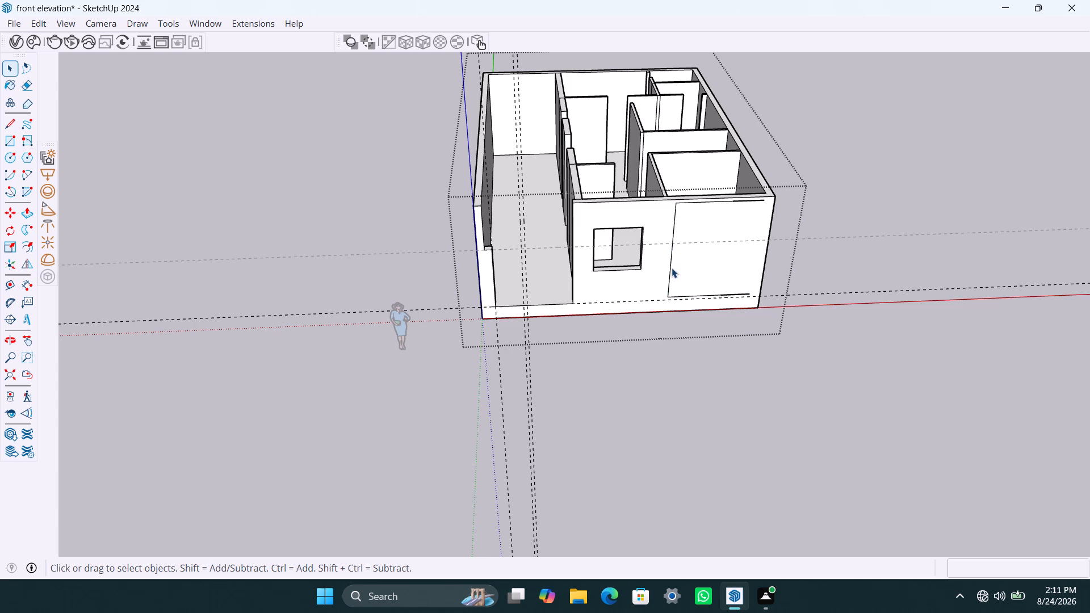
pyautogui.click(672, 268)
pyautogui.press('Delete')
pyautogui.click(685, 201)
pyautogui.click(691, 204)
pyautogui.press('Delete')
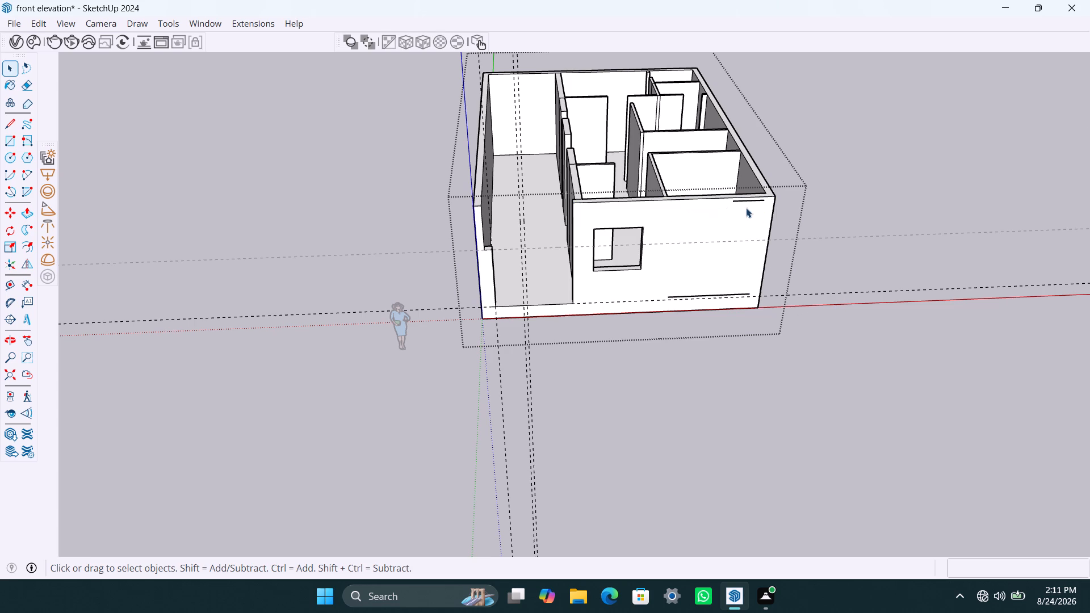
pyautogui.click(747, 202)
pyautogui.press('Delete')
pyautogui.click(732, 293)
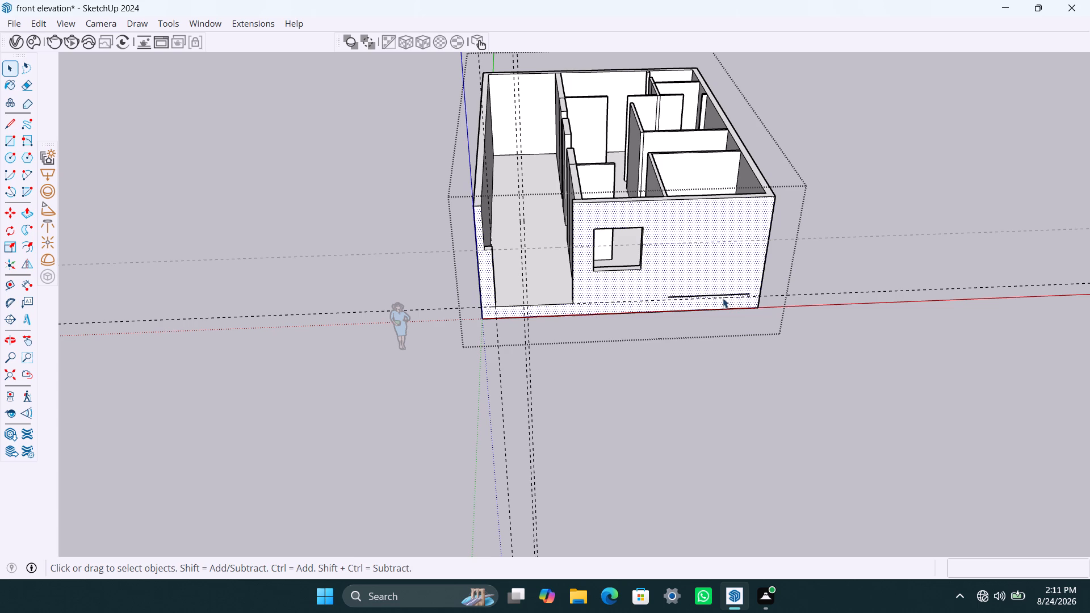
pyautogui.click(706, 296)
pyautogui.press('Delete')
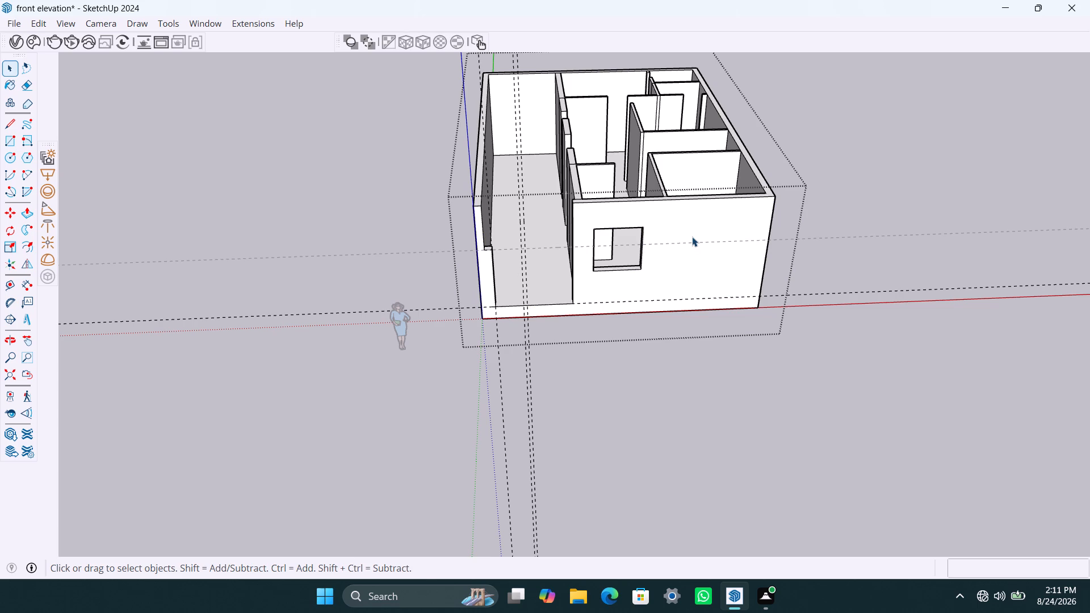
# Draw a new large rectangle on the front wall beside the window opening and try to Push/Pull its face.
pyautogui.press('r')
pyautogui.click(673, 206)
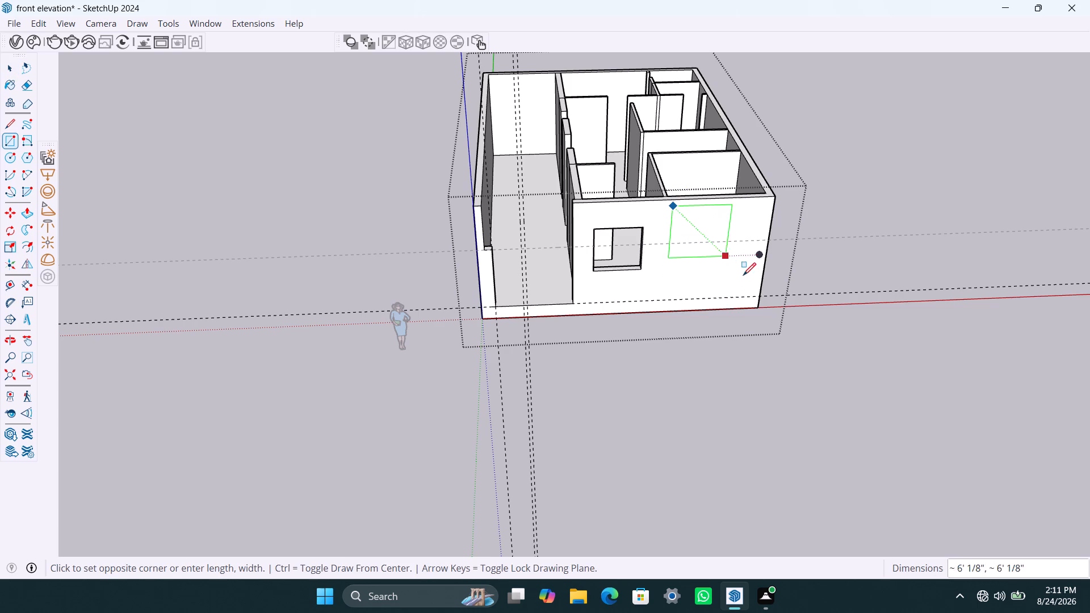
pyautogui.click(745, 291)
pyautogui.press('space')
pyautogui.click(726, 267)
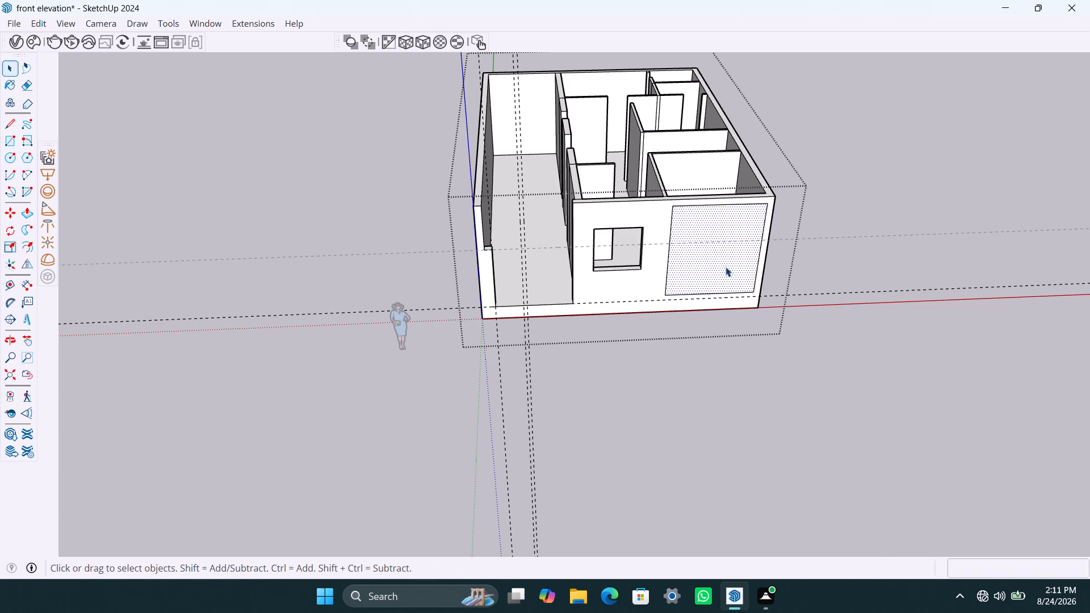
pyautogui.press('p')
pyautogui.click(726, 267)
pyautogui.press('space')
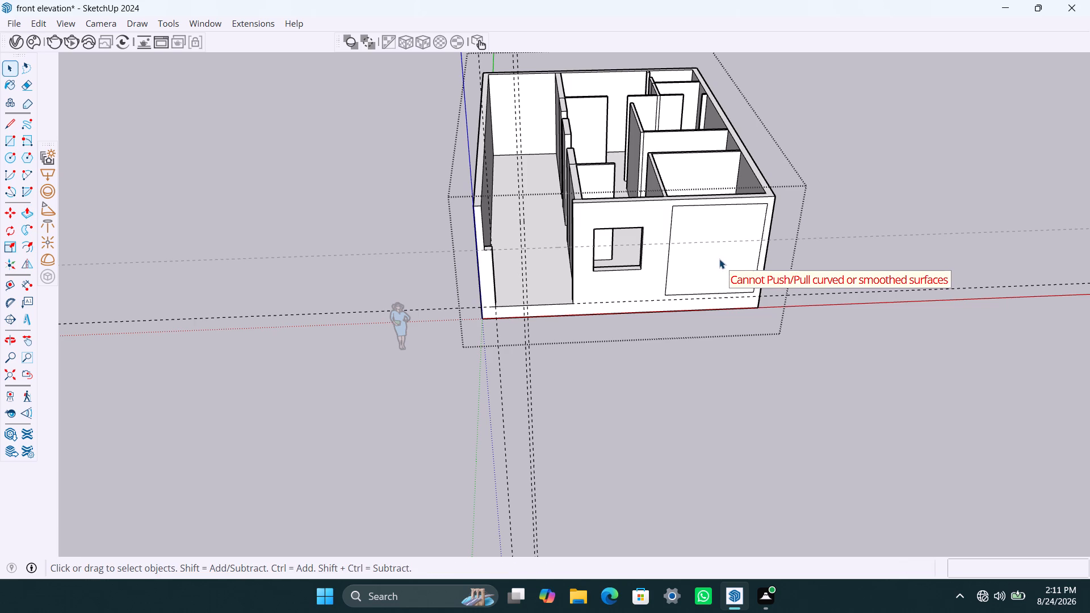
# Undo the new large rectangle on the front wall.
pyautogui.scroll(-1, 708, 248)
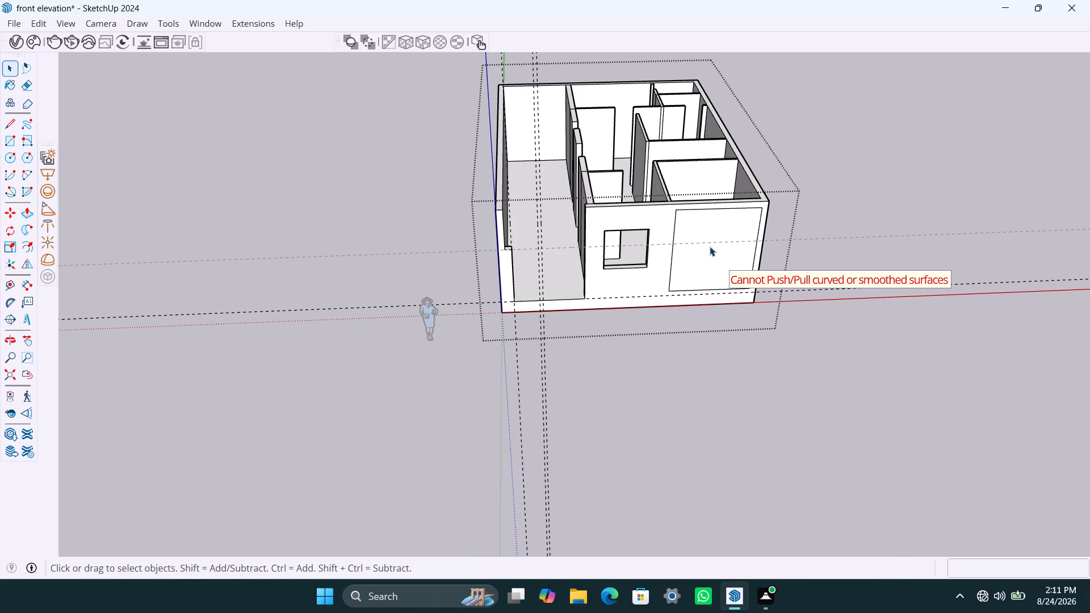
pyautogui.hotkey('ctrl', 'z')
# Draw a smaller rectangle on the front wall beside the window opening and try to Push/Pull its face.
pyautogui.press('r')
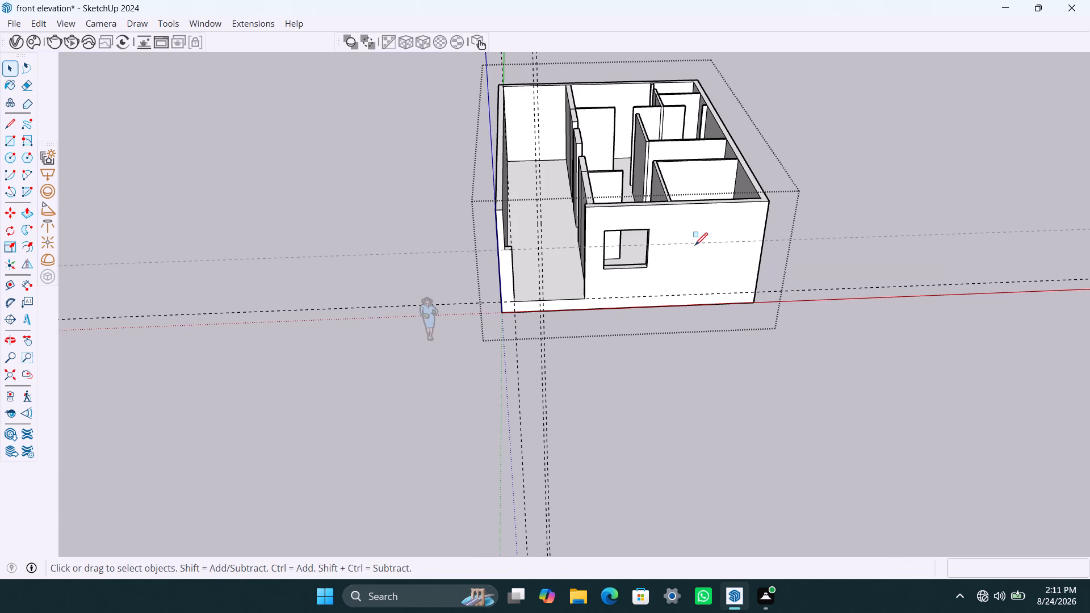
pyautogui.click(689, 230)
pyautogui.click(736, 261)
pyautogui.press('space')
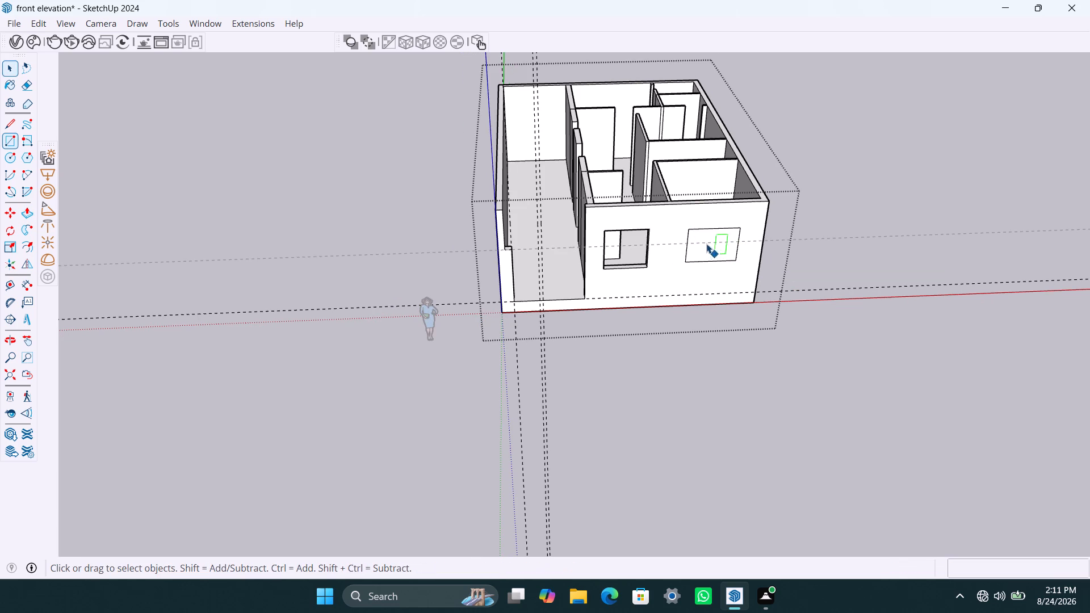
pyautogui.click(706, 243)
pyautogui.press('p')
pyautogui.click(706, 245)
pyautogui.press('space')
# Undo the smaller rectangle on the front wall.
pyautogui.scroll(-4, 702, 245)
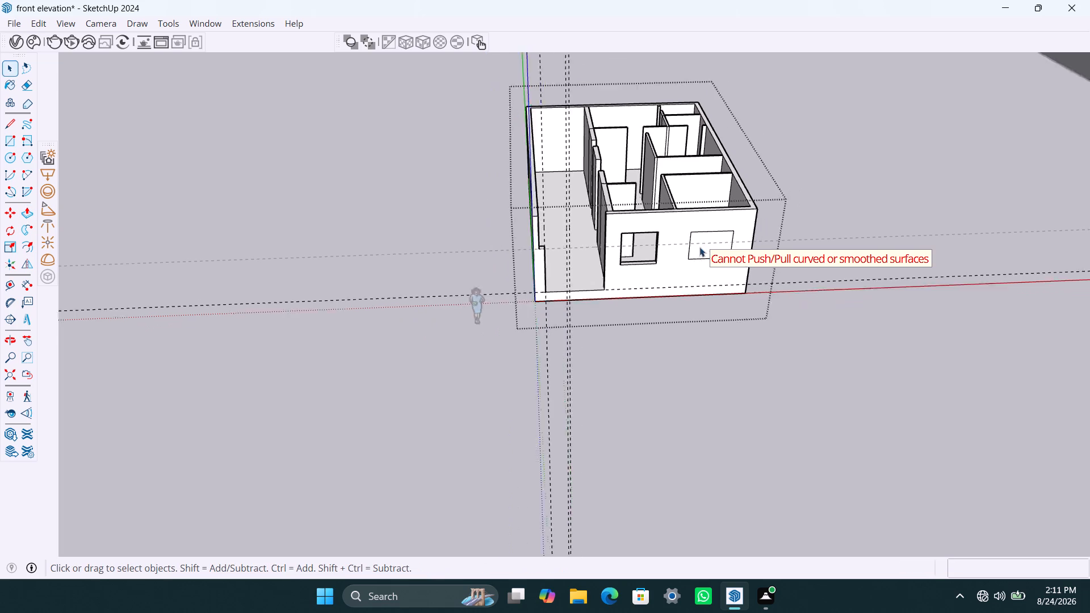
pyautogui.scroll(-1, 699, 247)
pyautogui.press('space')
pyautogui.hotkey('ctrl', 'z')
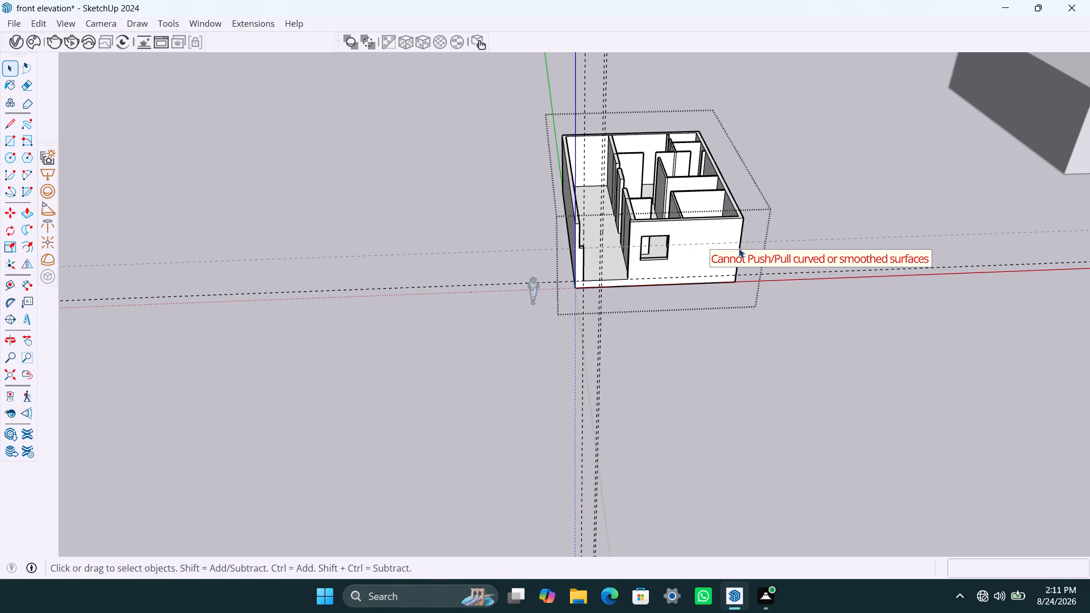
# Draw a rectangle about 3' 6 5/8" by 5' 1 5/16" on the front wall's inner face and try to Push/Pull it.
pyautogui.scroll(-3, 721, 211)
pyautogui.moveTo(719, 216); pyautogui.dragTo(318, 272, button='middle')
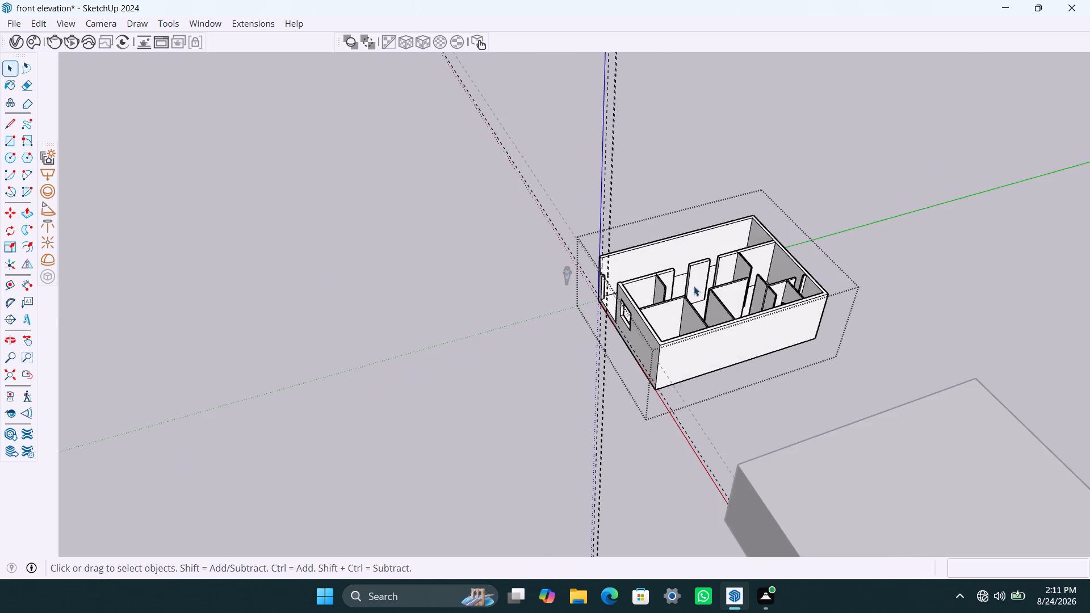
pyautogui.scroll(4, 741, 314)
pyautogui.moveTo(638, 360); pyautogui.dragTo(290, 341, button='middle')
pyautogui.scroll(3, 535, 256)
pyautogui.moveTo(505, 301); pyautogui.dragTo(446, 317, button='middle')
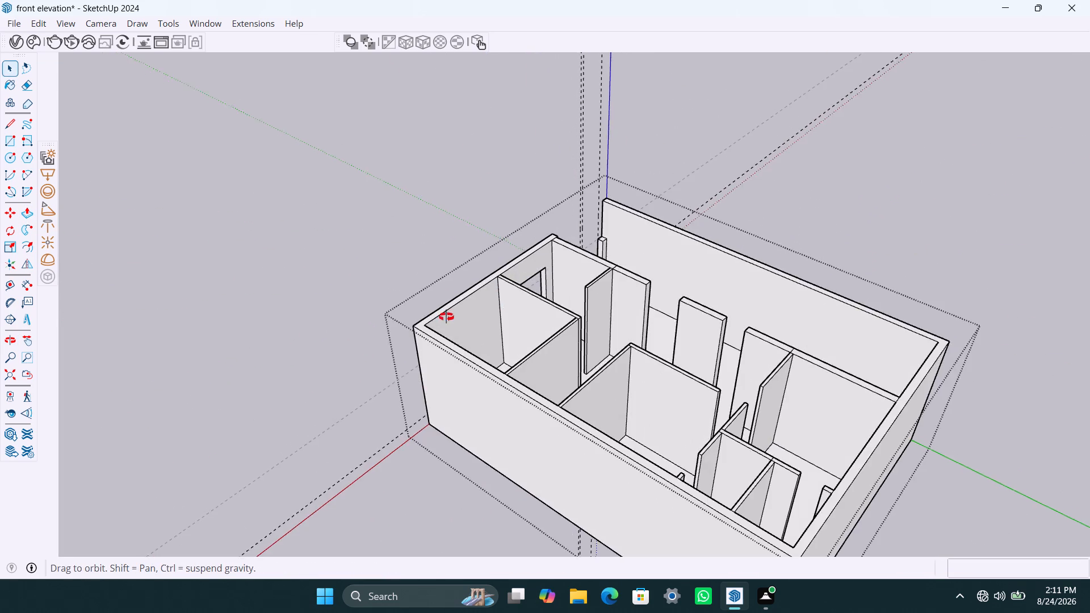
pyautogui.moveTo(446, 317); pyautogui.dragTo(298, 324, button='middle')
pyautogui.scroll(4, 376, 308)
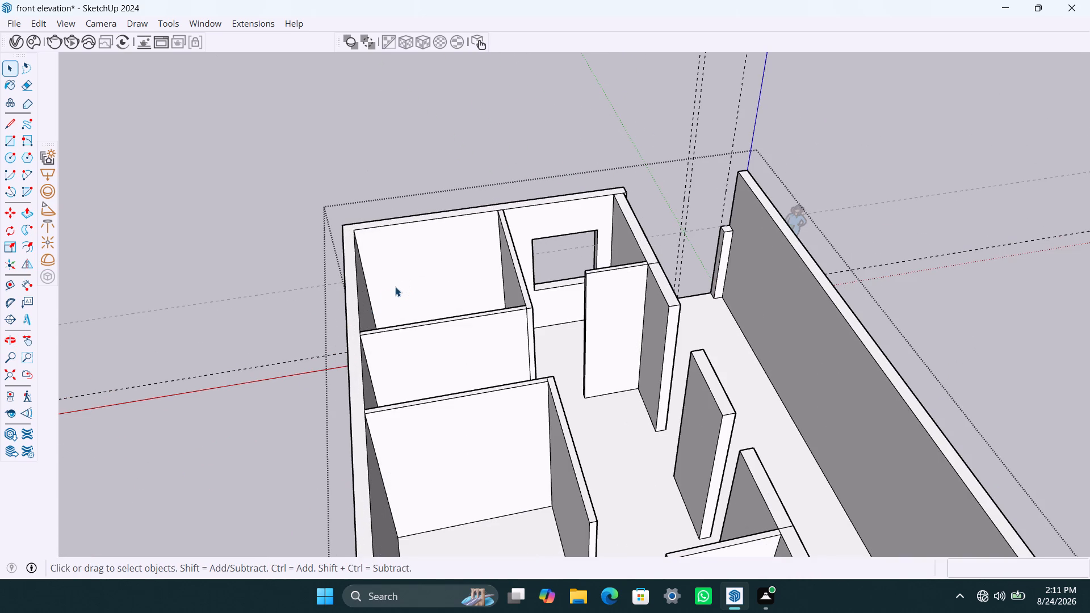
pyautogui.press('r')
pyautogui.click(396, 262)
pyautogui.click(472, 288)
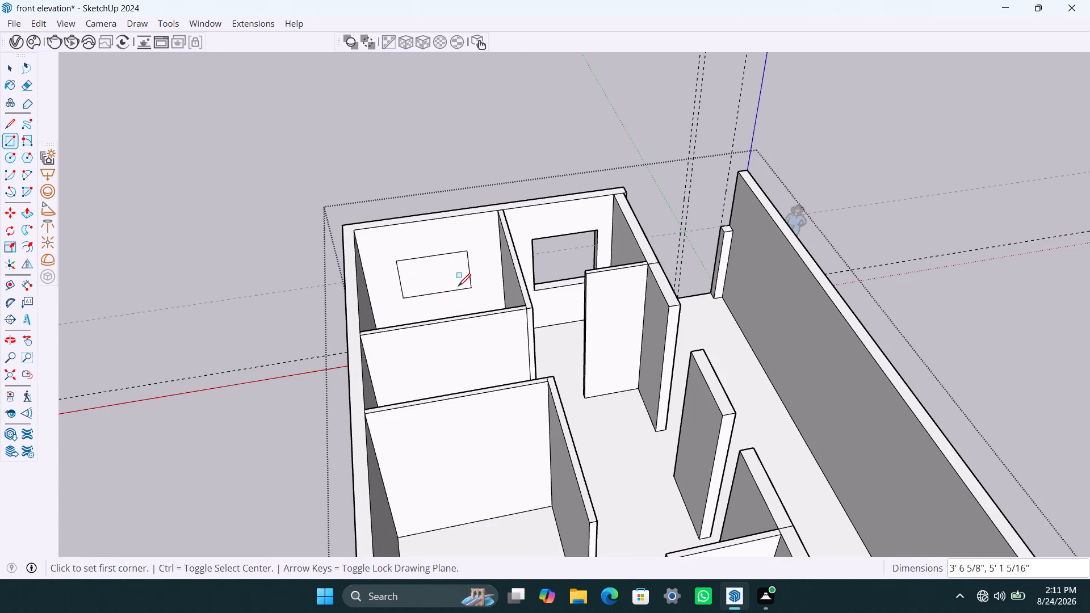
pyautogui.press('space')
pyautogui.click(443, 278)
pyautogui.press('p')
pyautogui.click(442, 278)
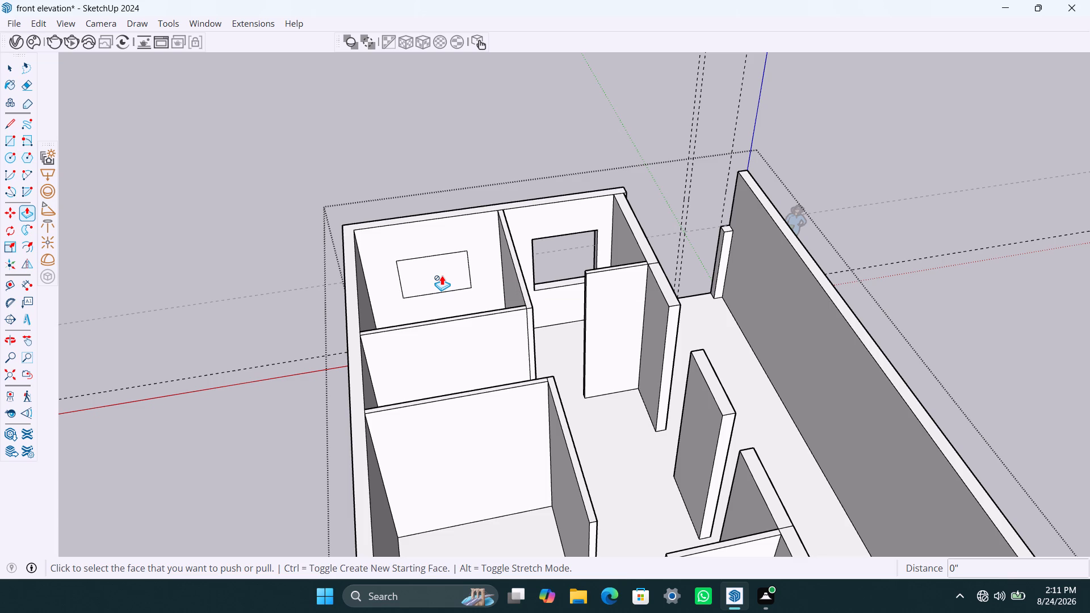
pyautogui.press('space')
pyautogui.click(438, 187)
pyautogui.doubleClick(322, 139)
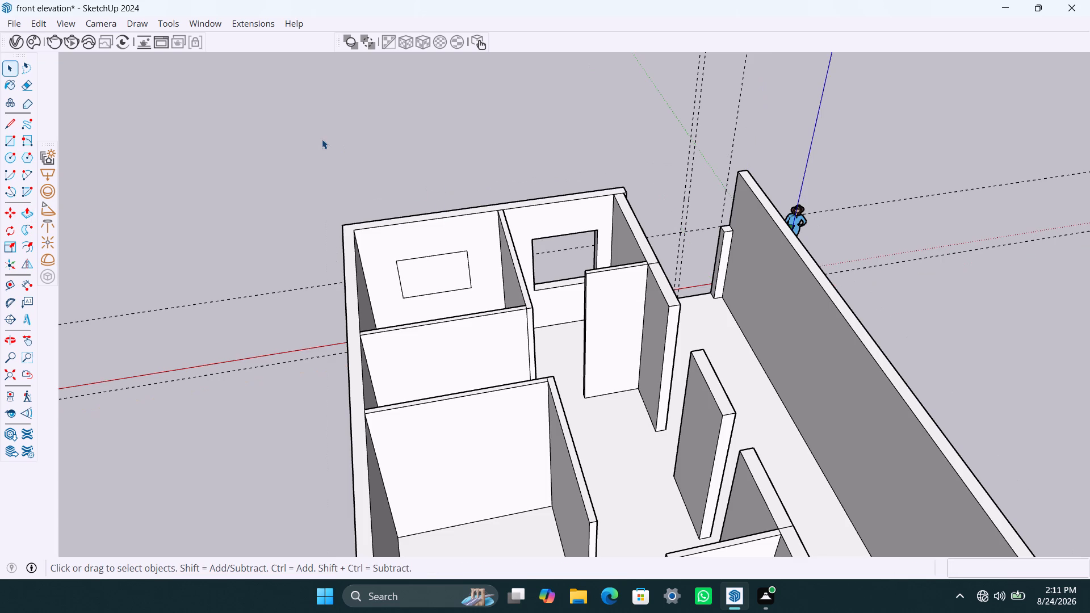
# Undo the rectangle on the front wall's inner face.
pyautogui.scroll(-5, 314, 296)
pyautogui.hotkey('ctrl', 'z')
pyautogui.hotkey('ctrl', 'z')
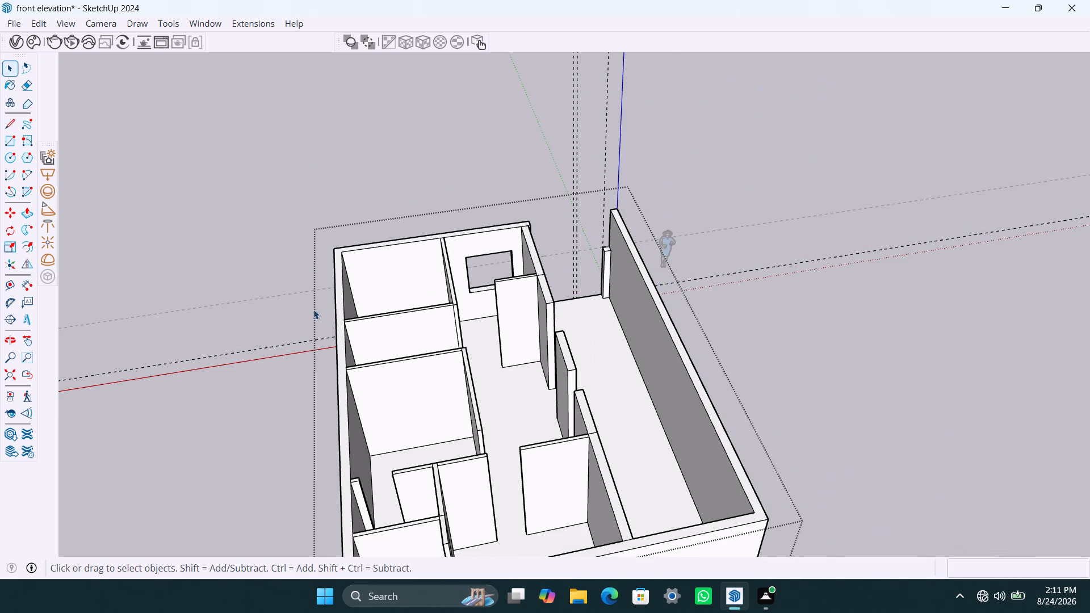
# Copy the front wall's top outer edge down about 4 1/2" along the wall face.
pyautogui.scroll(-5, 311, 305)
pyautogui.moveTo(277, 334); pyautogui.dragTo(940, 292, button='middle')
pyautogui.scroll(4, 664, 391)
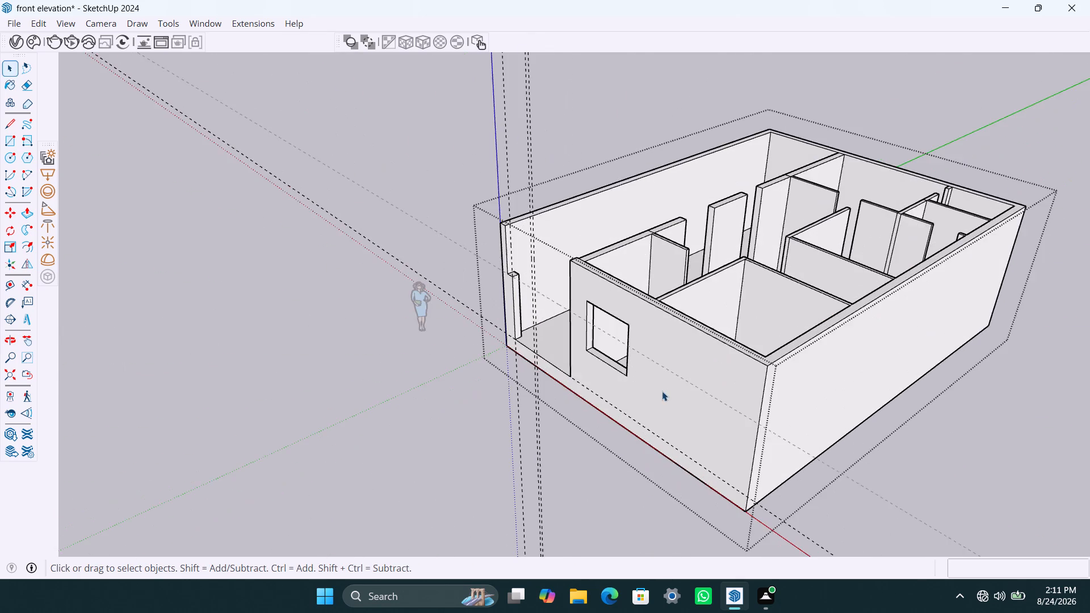
pyautogui.moveTo(659, 397); pyautogui.dragTo(923, 366, button='middle')
pyautogui.scroll(3, 786, 310)
pyautogui.keyDown('shift'); pyautogui.moveTo(777, 308); pyautogui.dragTo(702, 333, button='middle'); pyautogui.keyUp('shift')
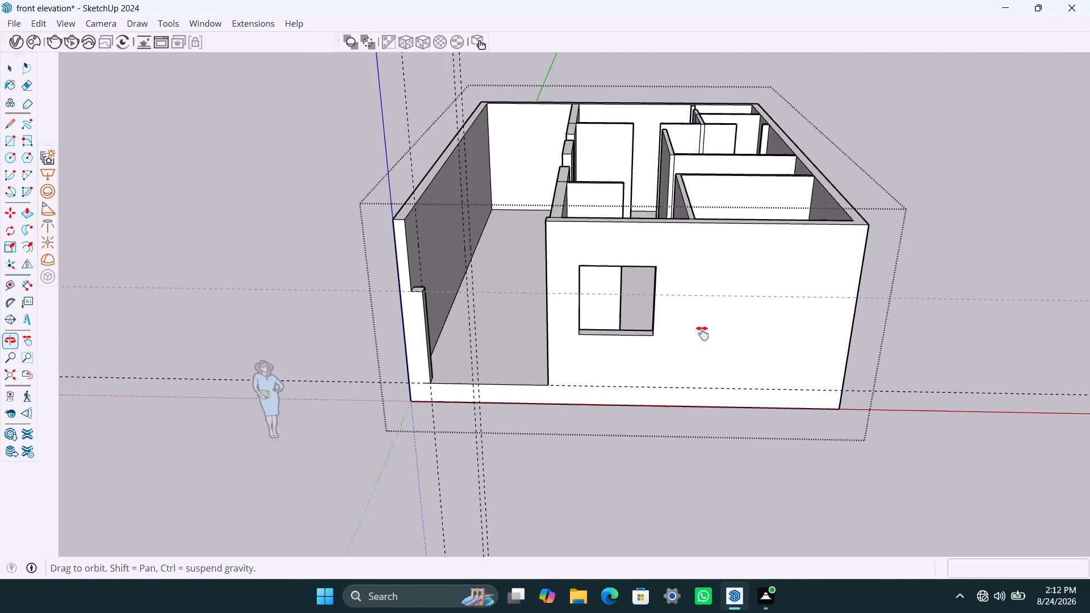
pyautogui.keyDown('shift'); pyautogui.moveTo(702, 333); pyautogui.dragTo(605, 349, button='middle'); pyautogui.keyUp('shift')
pyautogui.doubleClick(816, 261)
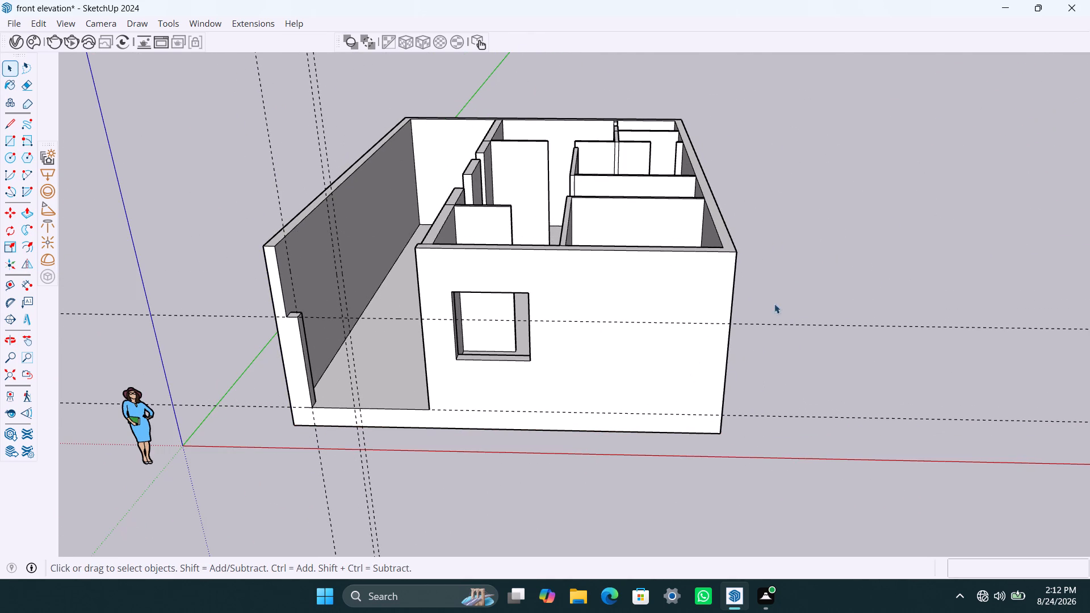
pyautogui.click(640, 251)
pyautogui.doubleClick(638, 253)
pyautogui.click(633, 254)
pyautogui.click(631, 254)
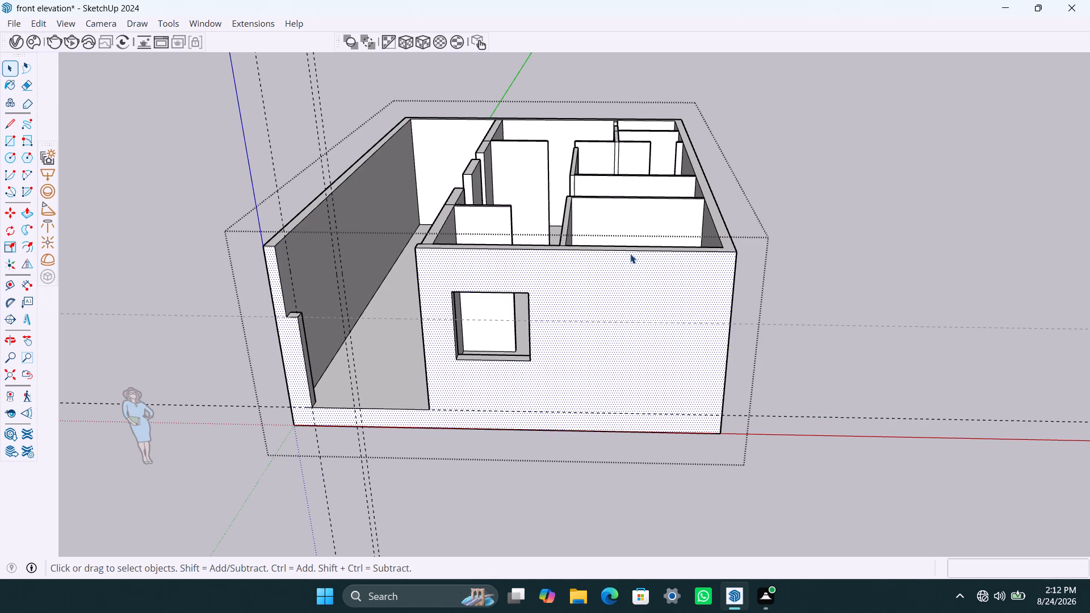
pyautogui.click(620, 254)
pyautogui.click(607, 251)
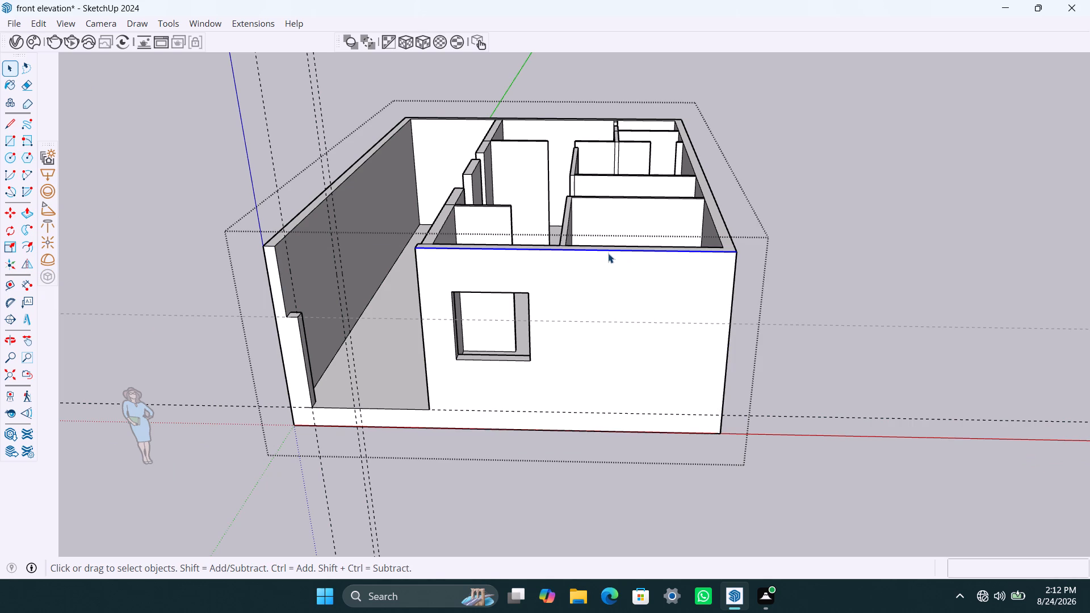
pyautogui.press('m')
pyautogui.click(609, 253)
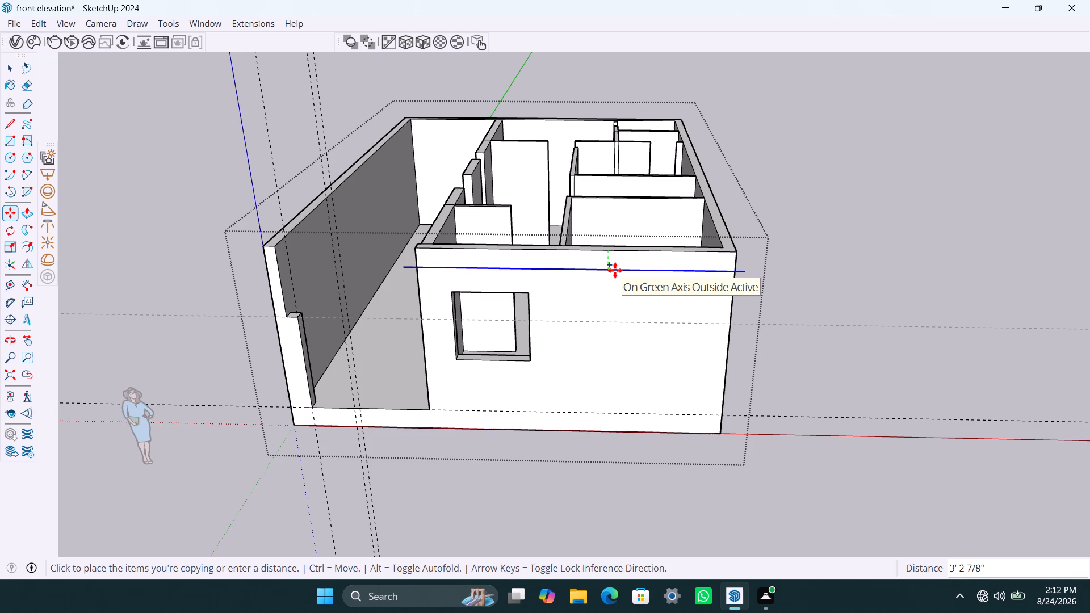
pyautogui.press('`')
pyautogui.press('space')
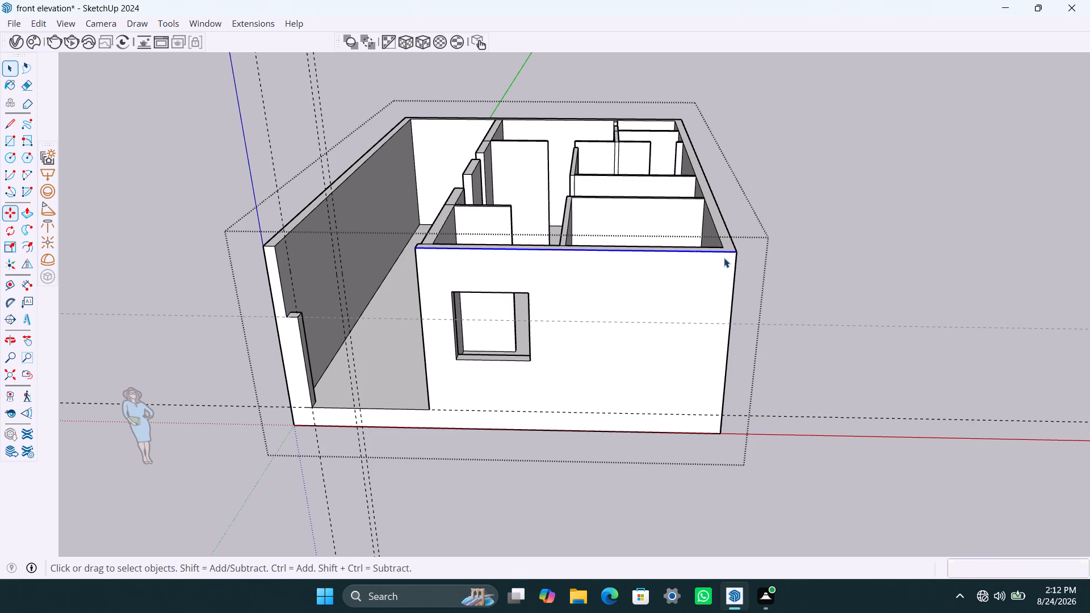
pyautogui.press('m')
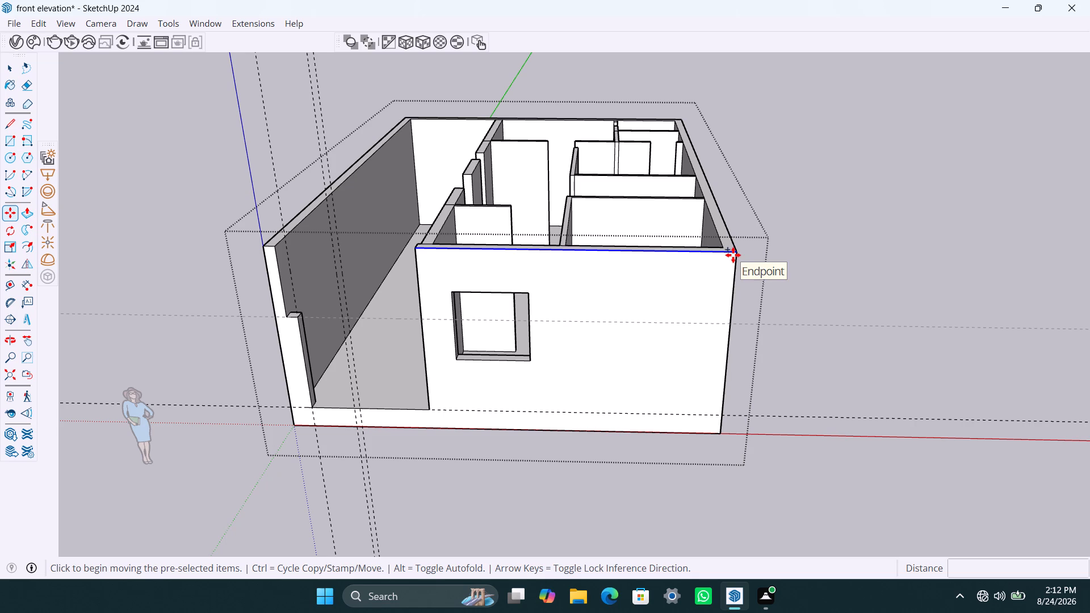
pyautogui.click(737, 255)
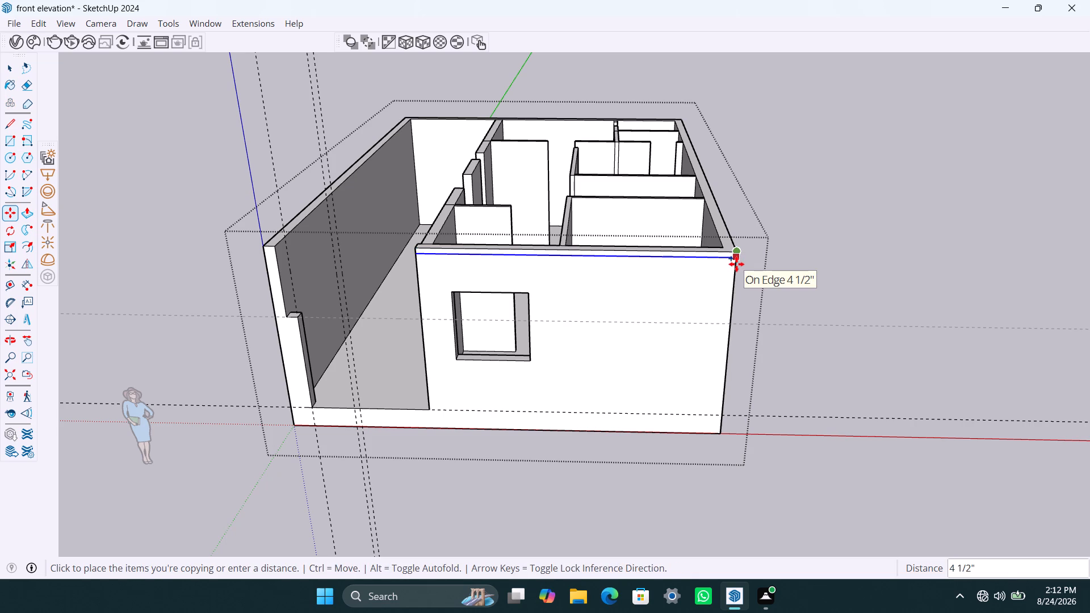
pyautogui.click(736, 264)
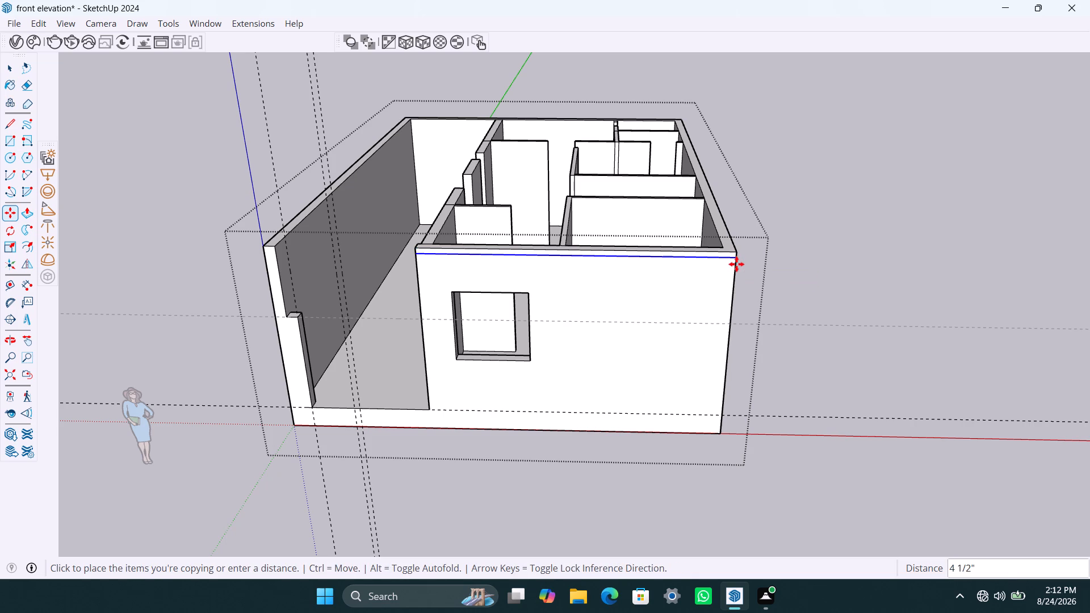
pyautogui.press('space')
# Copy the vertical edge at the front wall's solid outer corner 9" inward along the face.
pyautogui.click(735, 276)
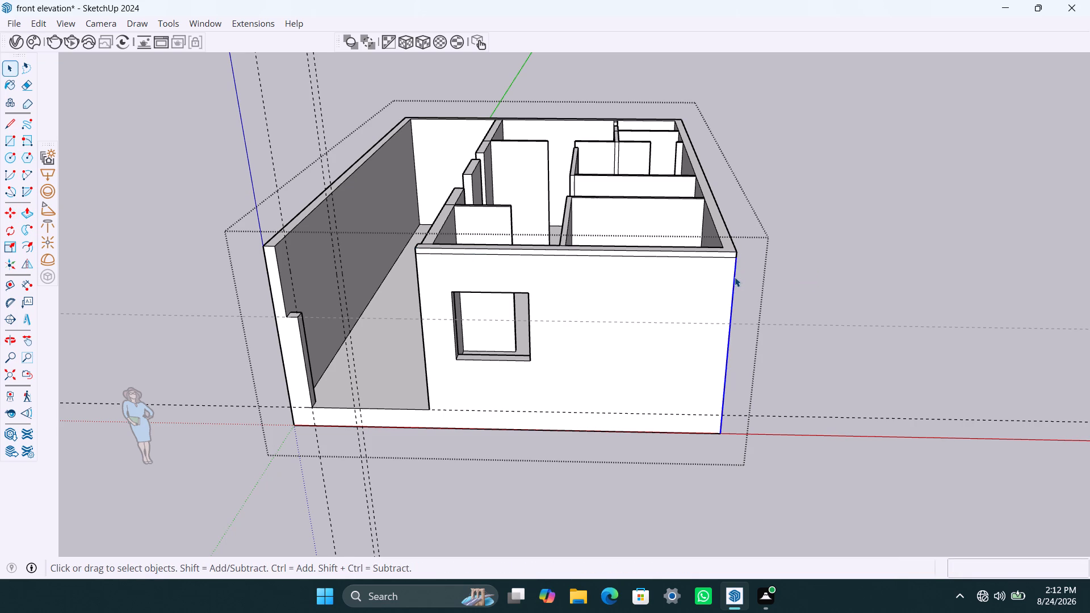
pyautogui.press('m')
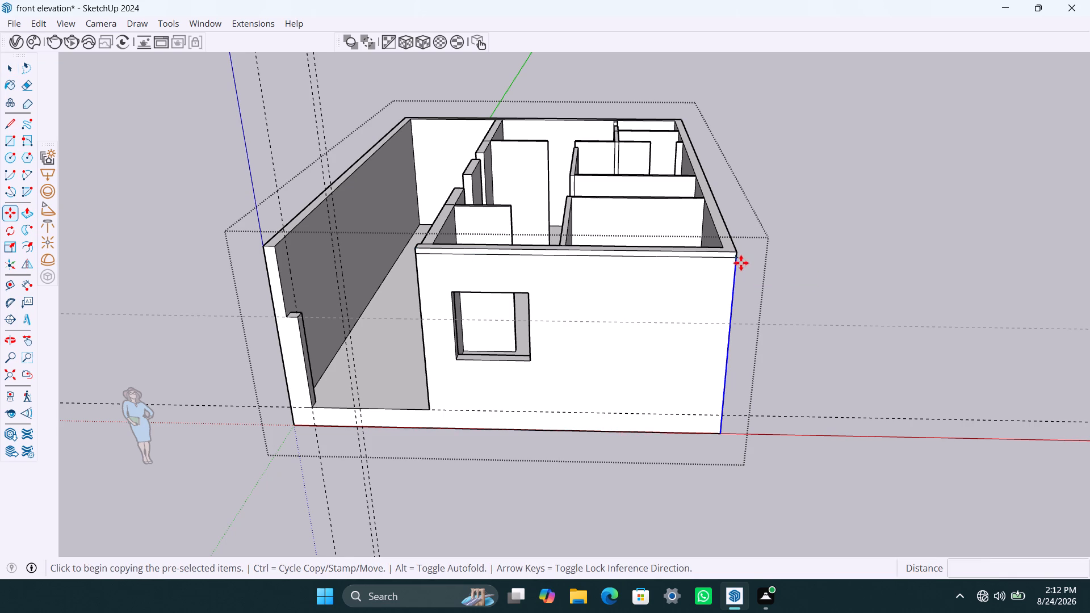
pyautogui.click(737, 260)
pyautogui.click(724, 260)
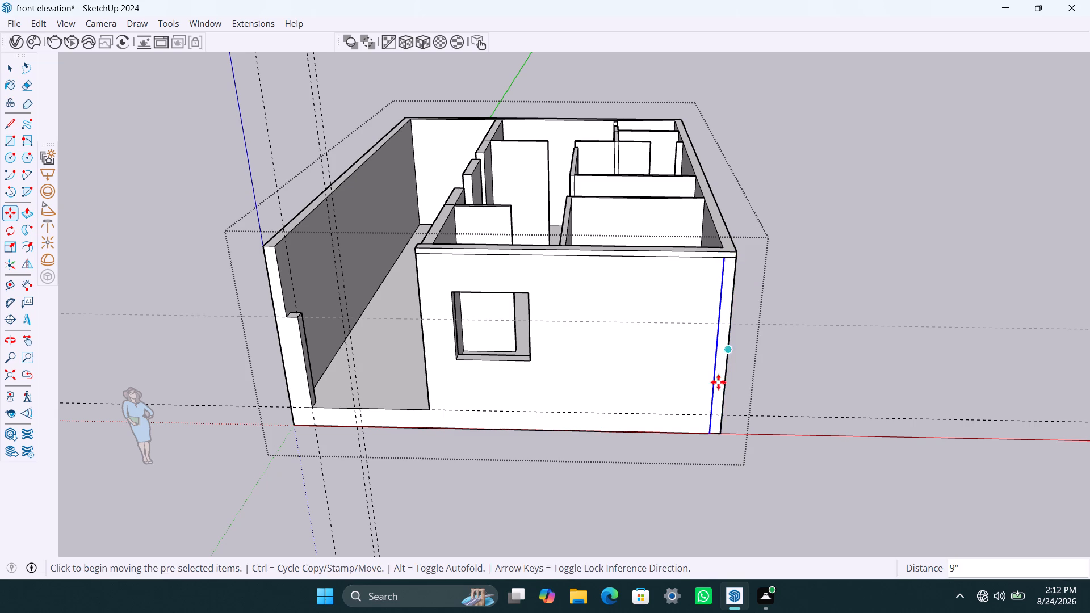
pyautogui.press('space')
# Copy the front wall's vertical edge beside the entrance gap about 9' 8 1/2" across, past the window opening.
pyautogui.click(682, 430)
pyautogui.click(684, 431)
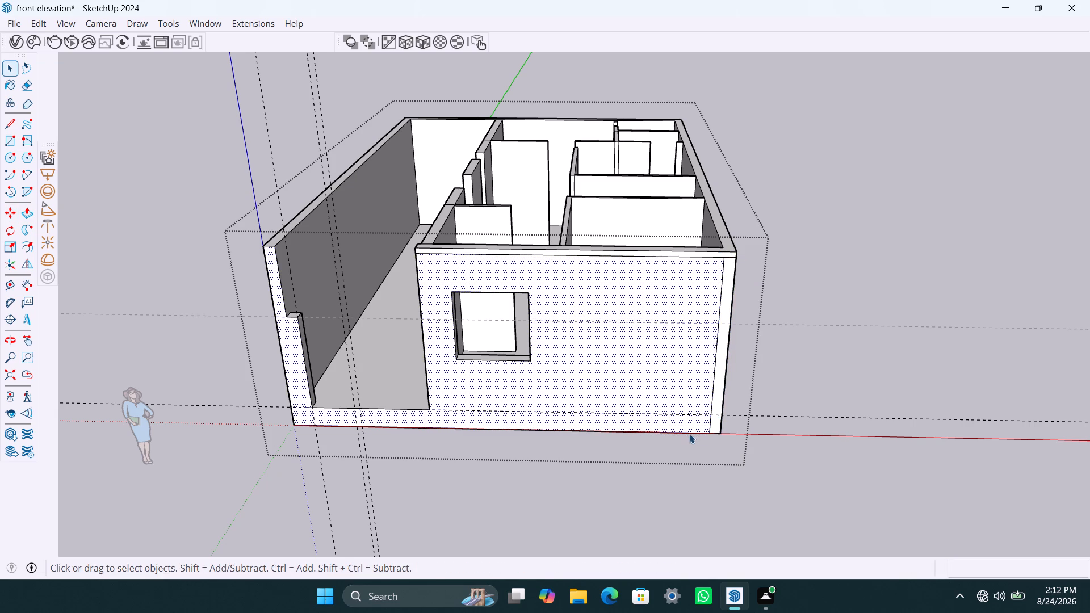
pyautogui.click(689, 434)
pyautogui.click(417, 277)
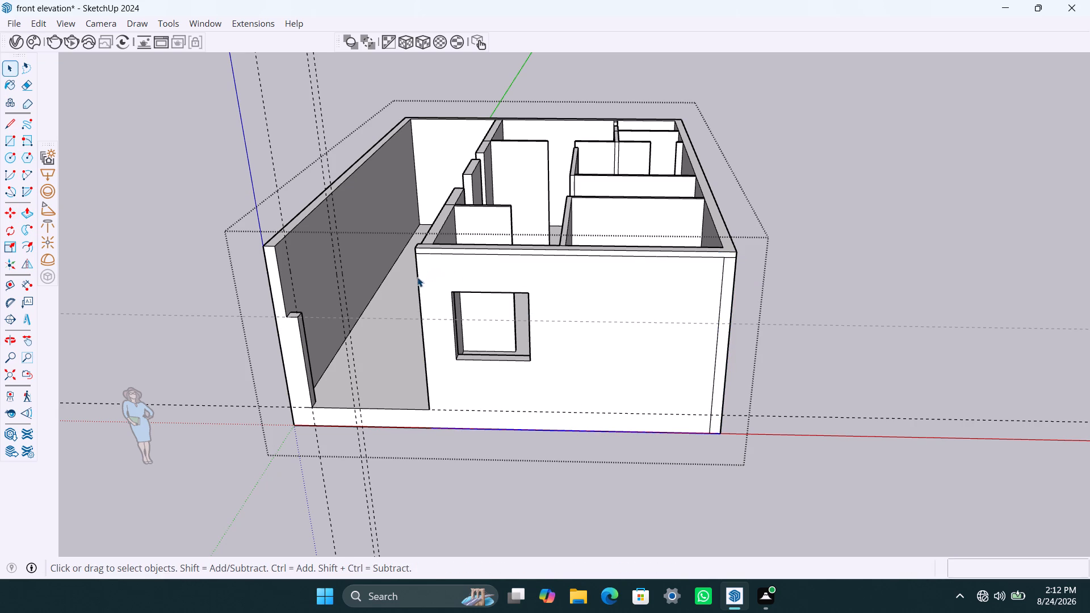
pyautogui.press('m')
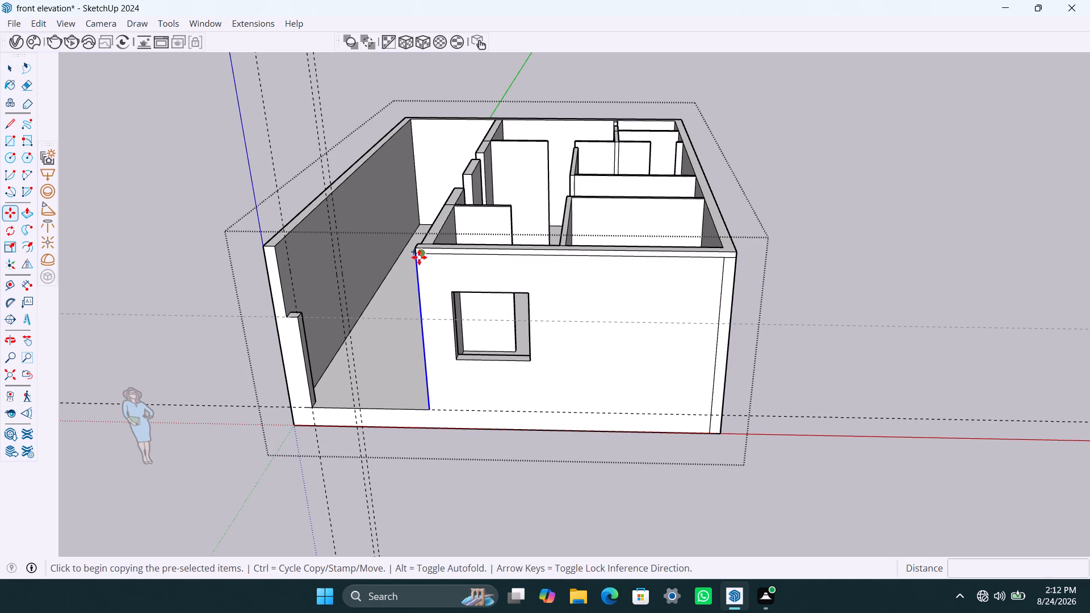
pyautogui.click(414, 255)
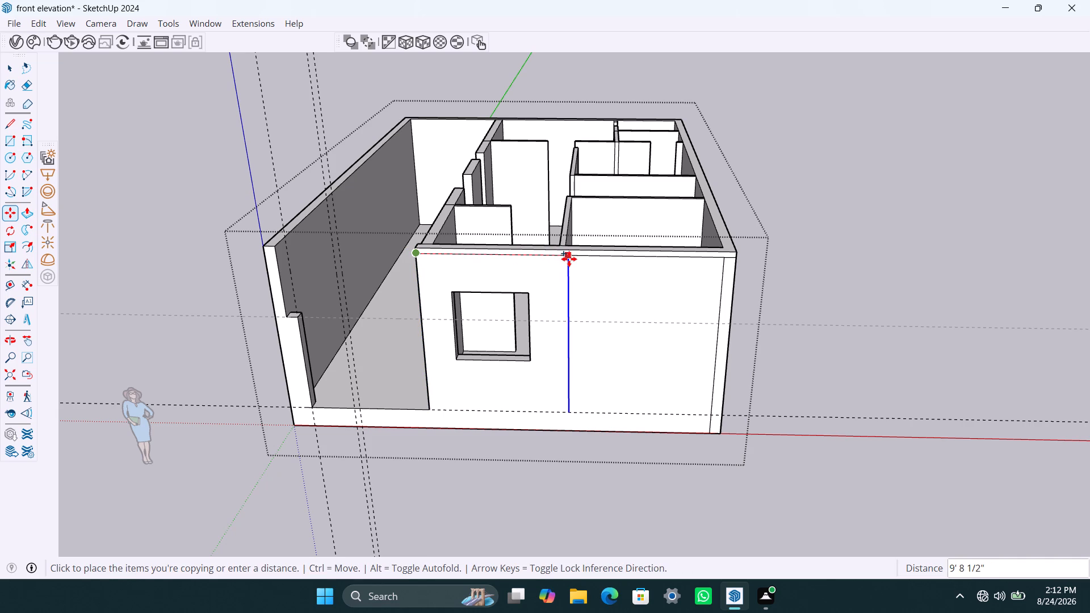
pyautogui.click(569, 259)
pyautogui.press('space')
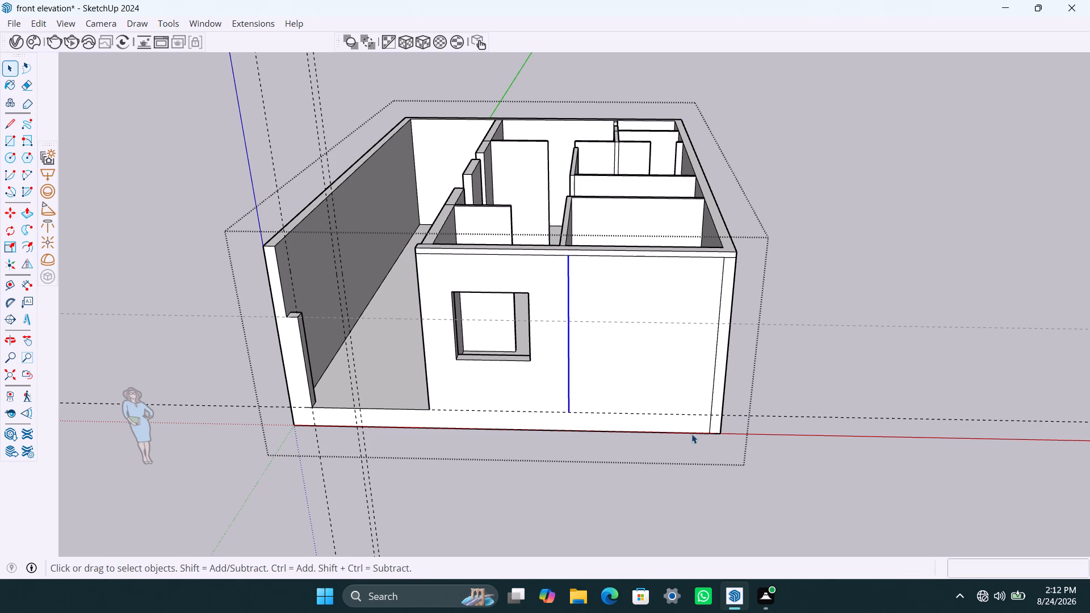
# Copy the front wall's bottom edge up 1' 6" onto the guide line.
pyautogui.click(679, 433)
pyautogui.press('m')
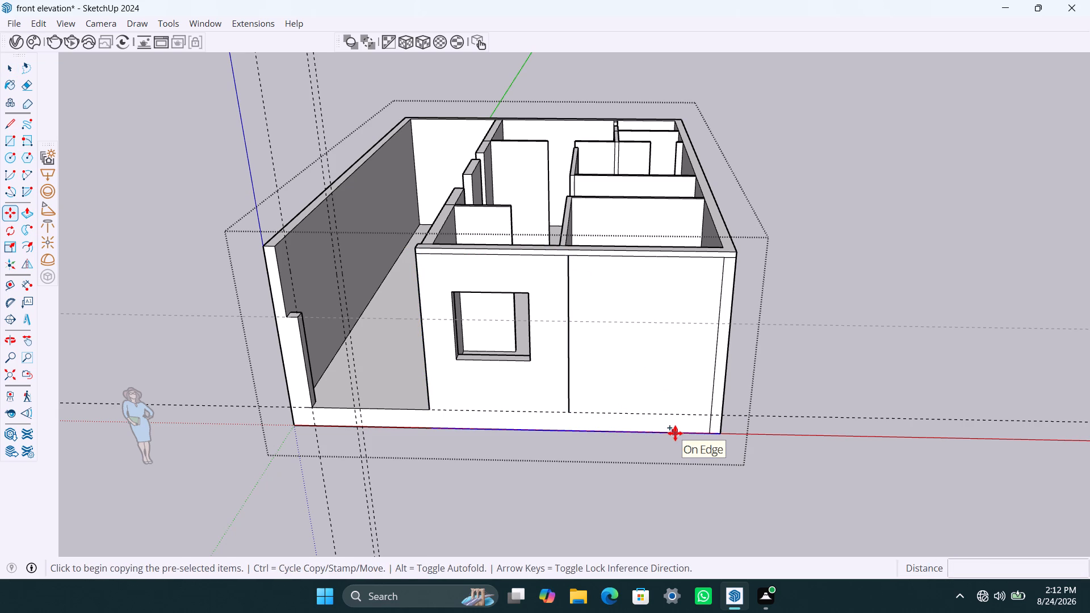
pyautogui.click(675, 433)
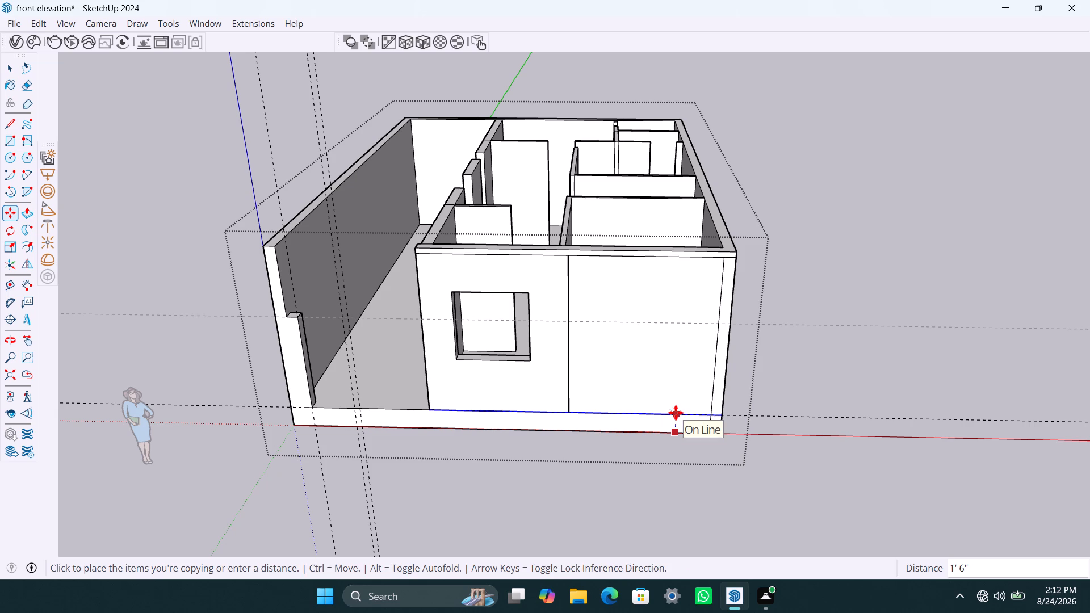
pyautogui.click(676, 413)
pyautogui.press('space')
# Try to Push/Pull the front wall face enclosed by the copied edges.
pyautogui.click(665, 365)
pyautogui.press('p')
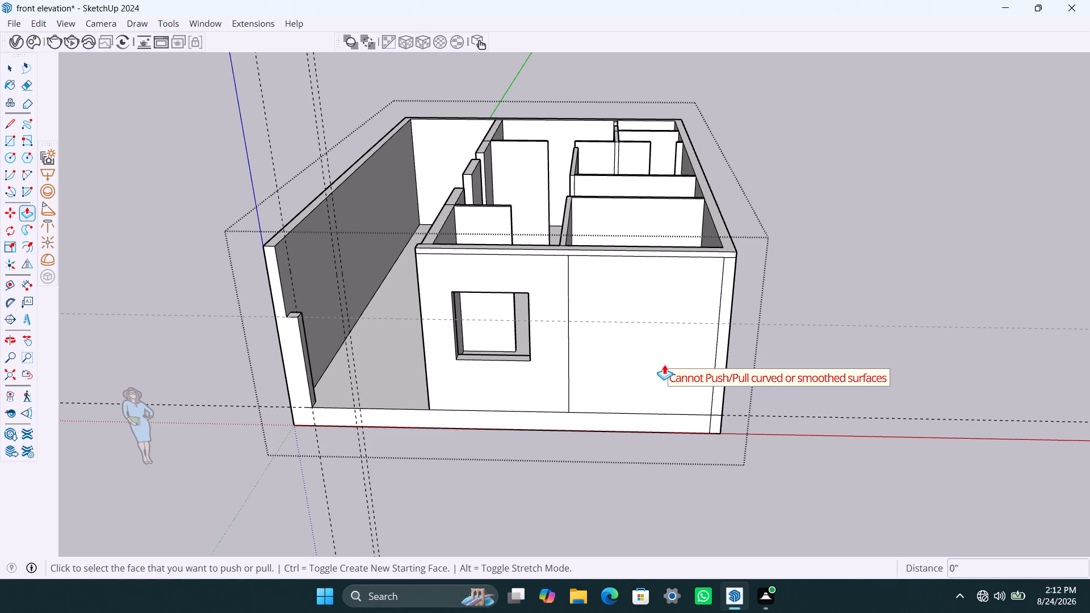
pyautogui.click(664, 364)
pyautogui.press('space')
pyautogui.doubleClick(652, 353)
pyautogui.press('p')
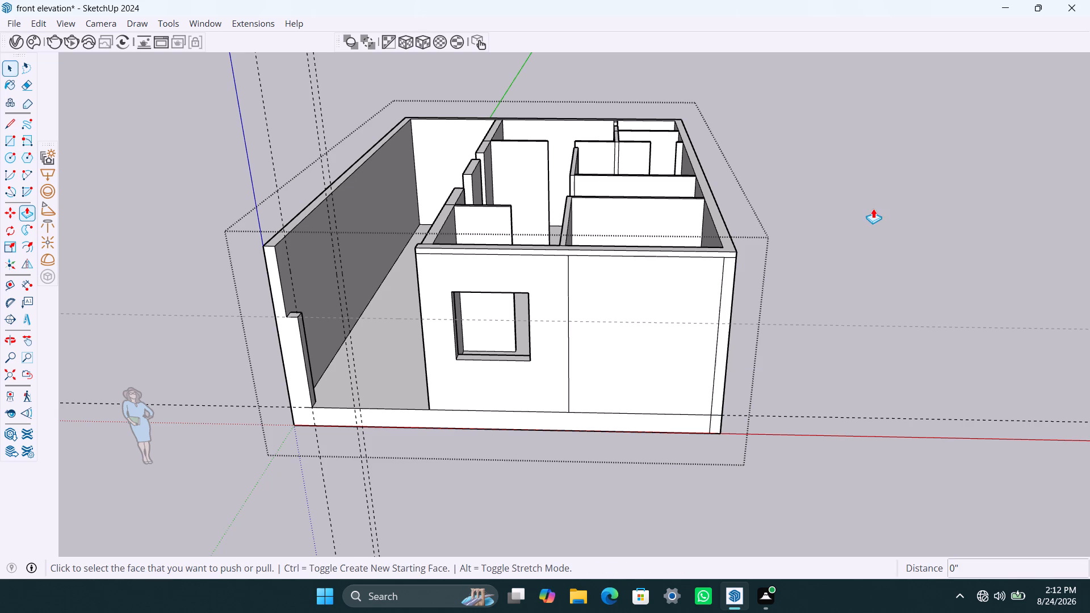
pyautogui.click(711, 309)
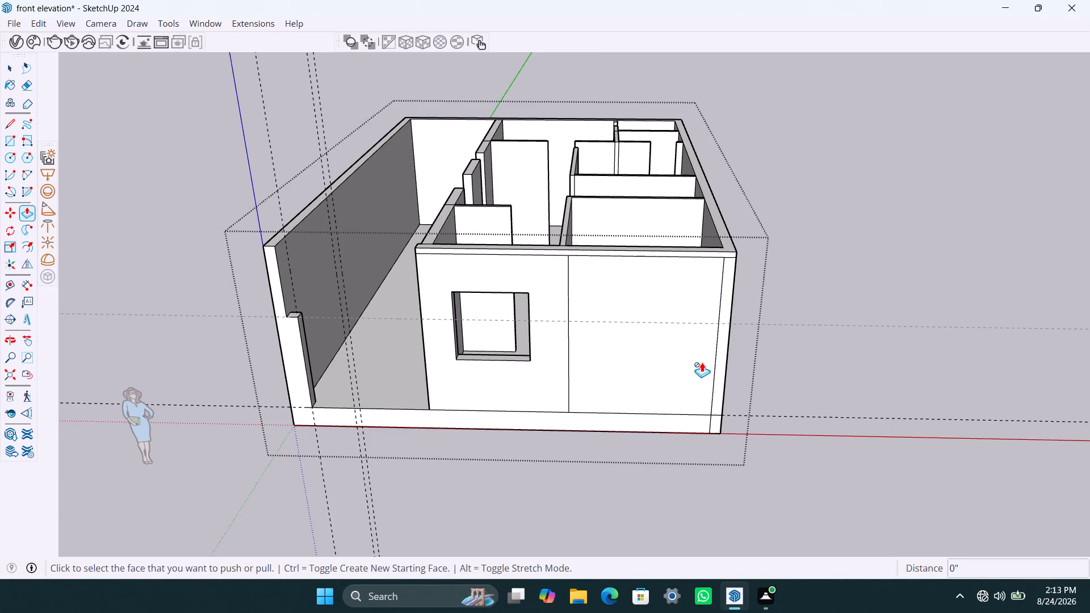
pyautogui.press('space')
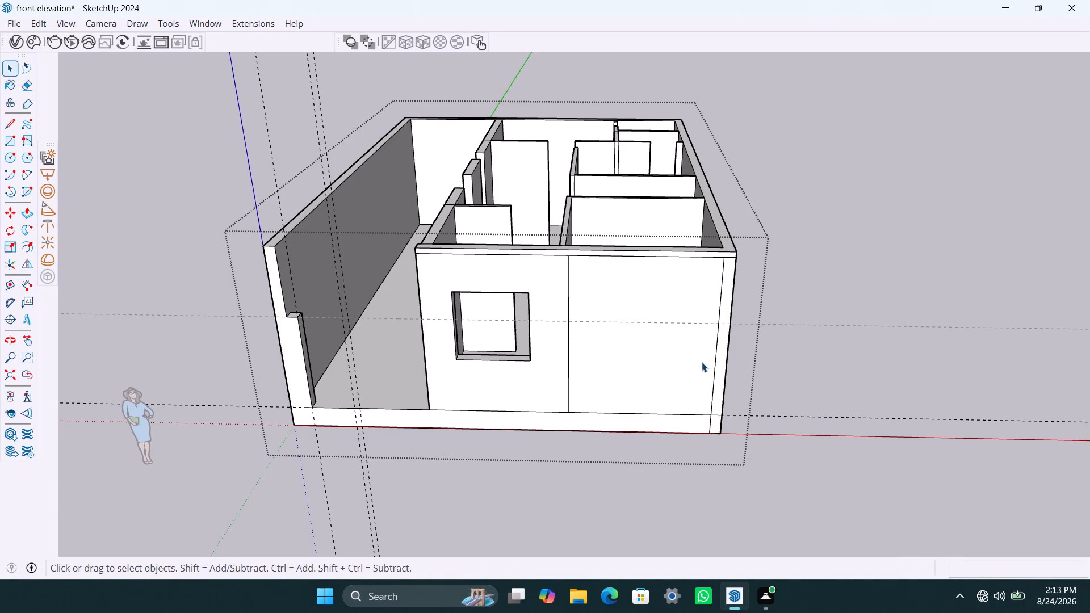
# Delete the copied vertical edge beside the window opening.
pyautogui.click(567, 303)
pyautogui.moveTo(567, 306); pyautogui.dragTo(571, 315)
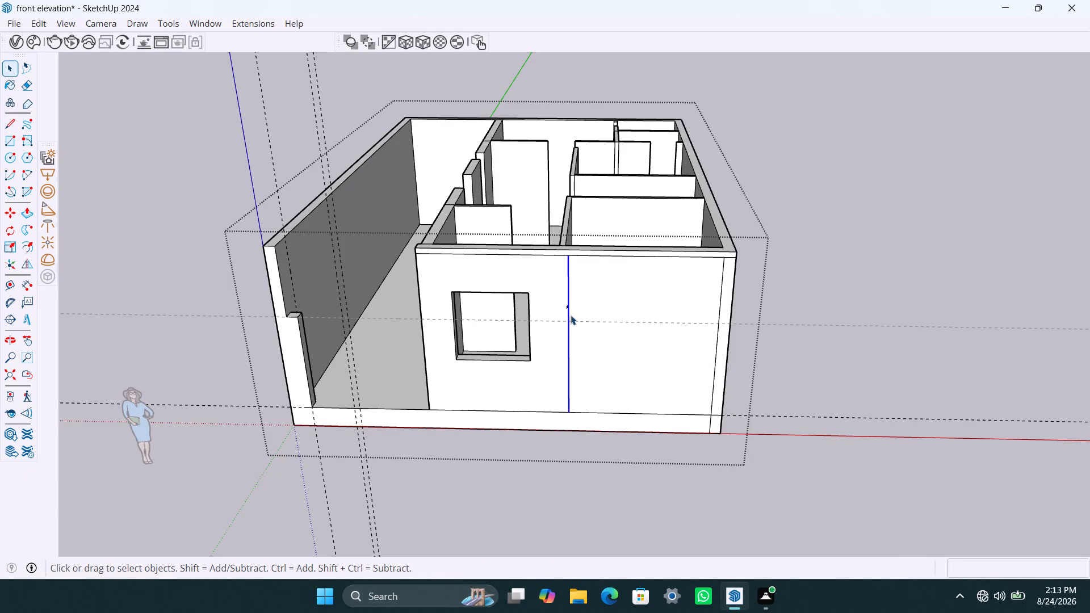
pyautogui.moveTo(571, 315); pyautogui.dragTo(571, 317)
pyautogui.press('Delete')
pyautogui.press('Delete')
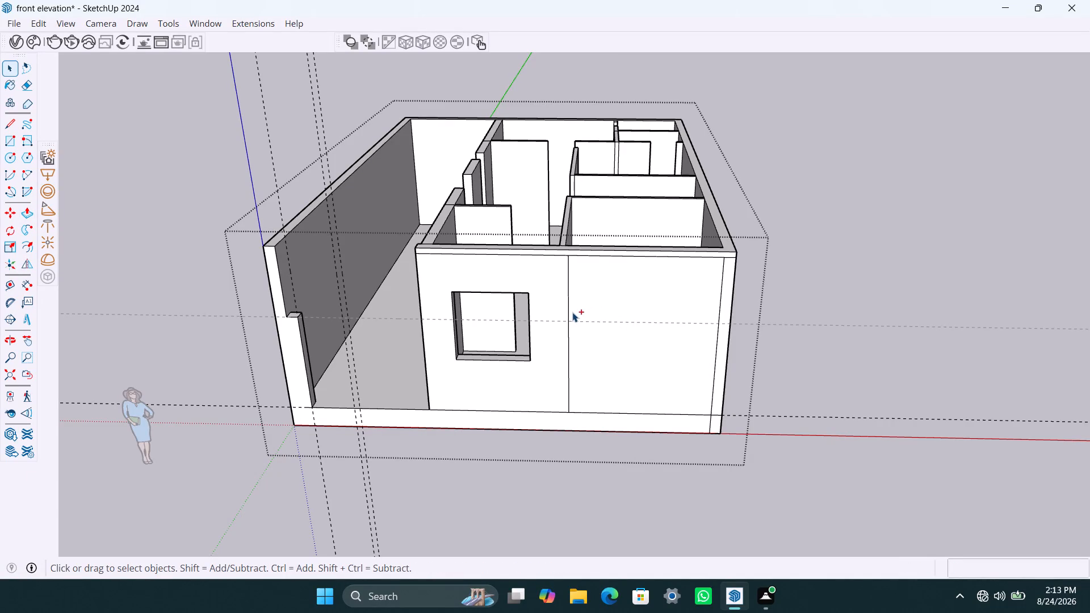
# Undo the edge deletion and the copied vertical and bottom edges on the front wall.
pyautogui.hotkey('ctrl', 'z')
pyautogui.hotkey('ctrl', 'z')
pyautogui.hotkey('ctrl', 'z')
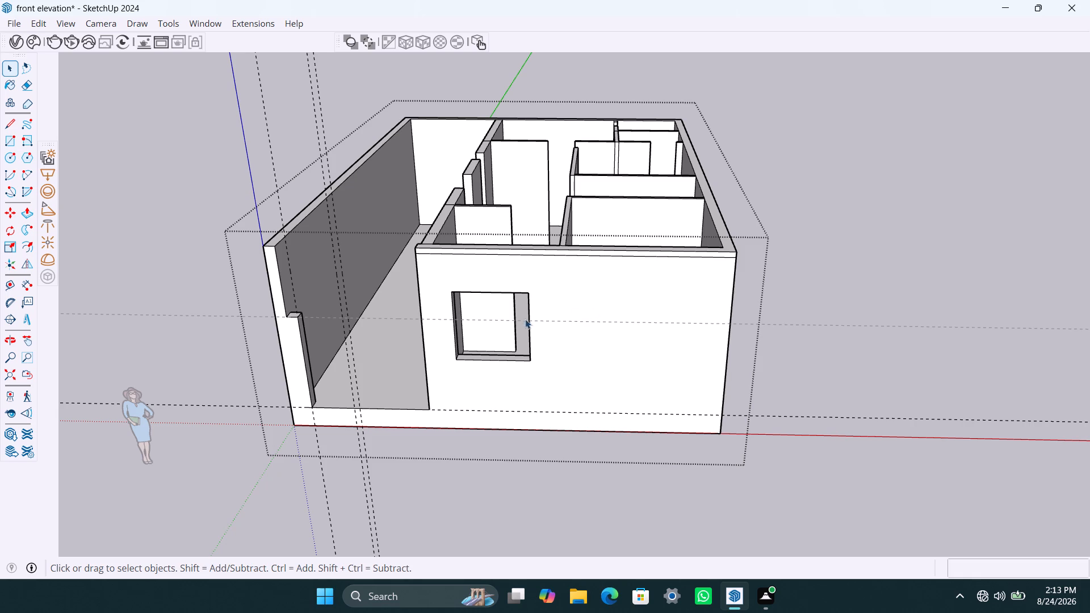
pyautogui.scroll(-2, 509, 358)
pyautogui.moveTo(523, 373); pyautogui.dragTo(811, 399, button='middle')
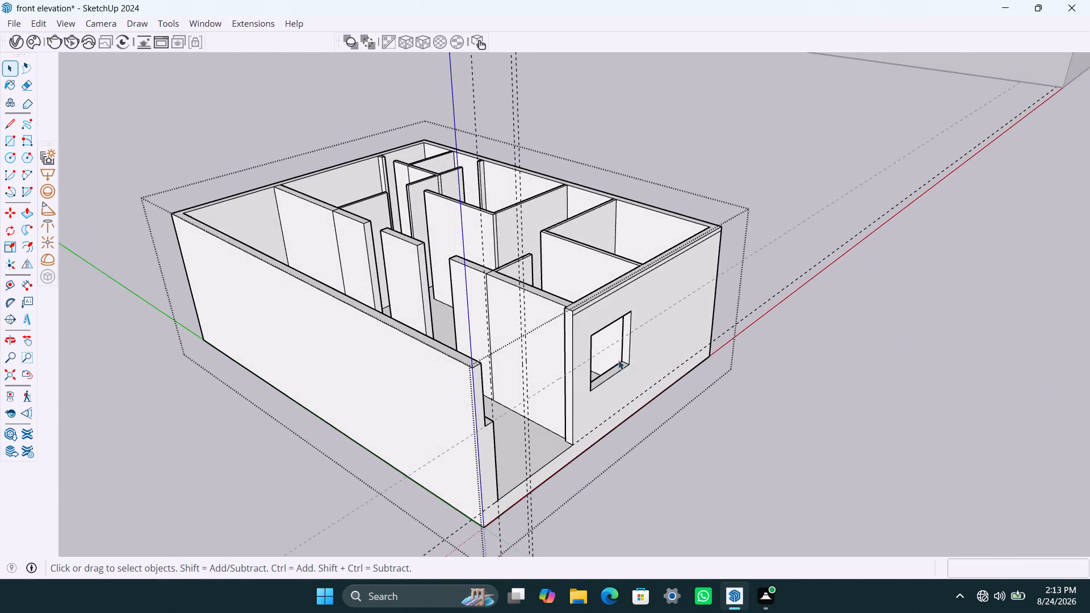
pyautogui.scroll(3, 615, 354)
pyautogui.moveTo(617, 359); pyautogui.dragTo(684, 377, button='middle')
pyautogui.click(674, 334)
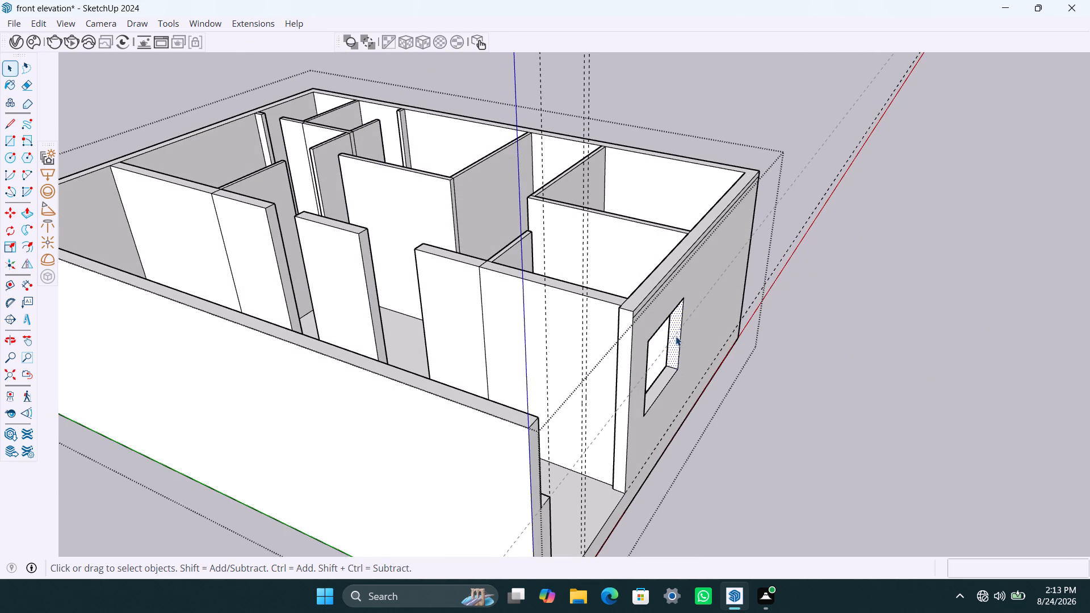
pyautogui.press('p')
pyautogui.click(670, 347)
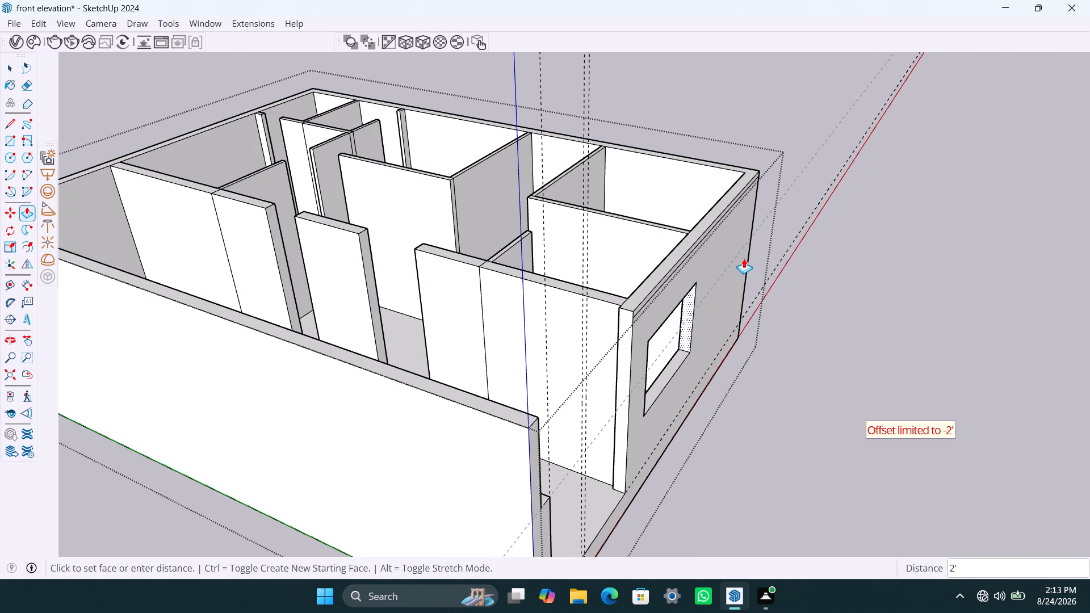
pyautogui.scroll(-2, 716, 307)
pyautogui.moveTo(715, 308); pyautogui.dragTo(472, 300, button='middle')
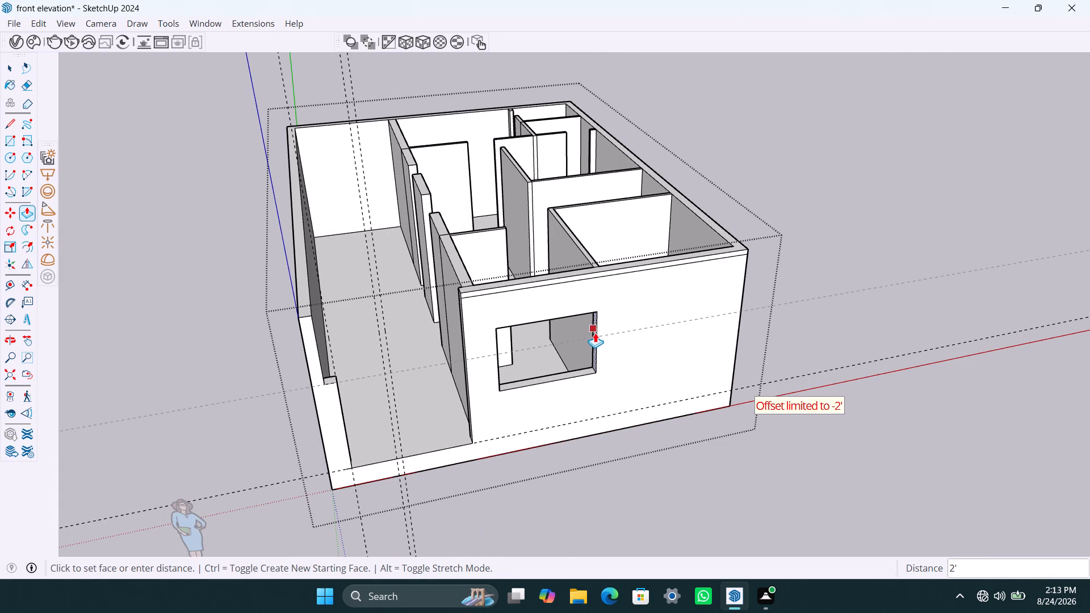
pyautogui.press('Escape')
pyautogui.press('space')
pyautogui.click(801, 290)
# Select all of the bottom storey's connected geometry and clean it up with Fixit 101.
pyautogui.scroll(-4, 672, 252)
pyautogui.moveTo(655, 260); pyautogui.dragTo(233, 426, button='middle')
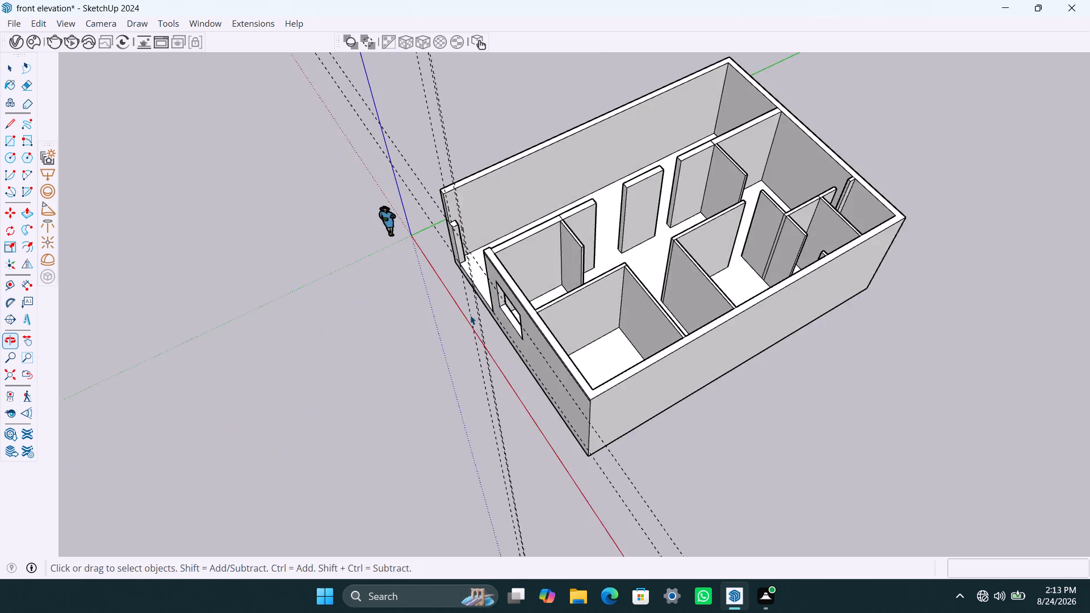
pyautogui.scroll(3, 505, 296)
pyautogui.moveTo(636, 297); pyautogui.dragTo(169, 342, button='middle')
pyautogui.scroll(4, 438, 263)
pyautogui.moveTo(532, 243); pyautogui.dragTo(405, 262, button='middle')
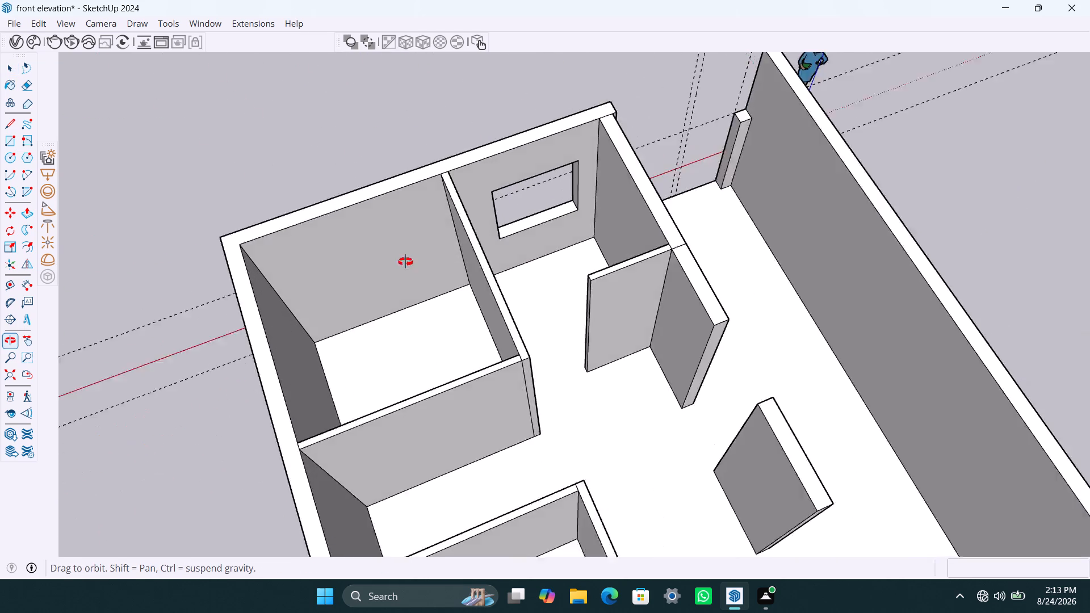
pyautogui.moveTo(405, 262); pyautogui.dragTo(426, 260, button='middle')
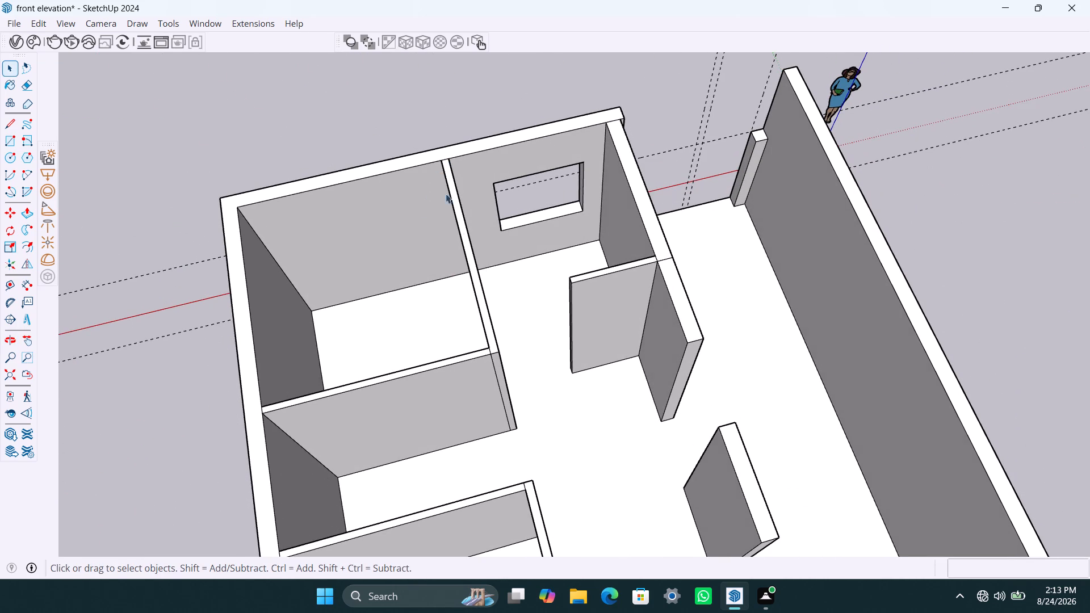
pyautogui.click(497, 377)
pyautogui.tripleClick(500, 388)
pyautogui.doubleClick(500, 388)
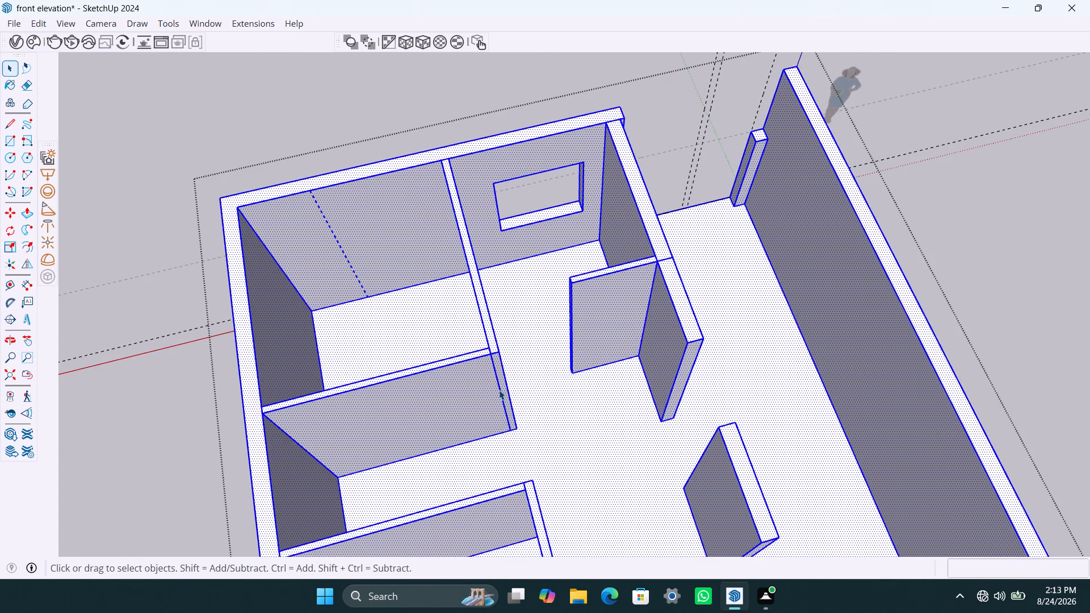
pyautogui.click(499, 390)
pyautogui.scroll(-12, 485, 353)
pyautogui.moveTo(556, 415); pyautogui.dragTo(546, 248, button='middle')
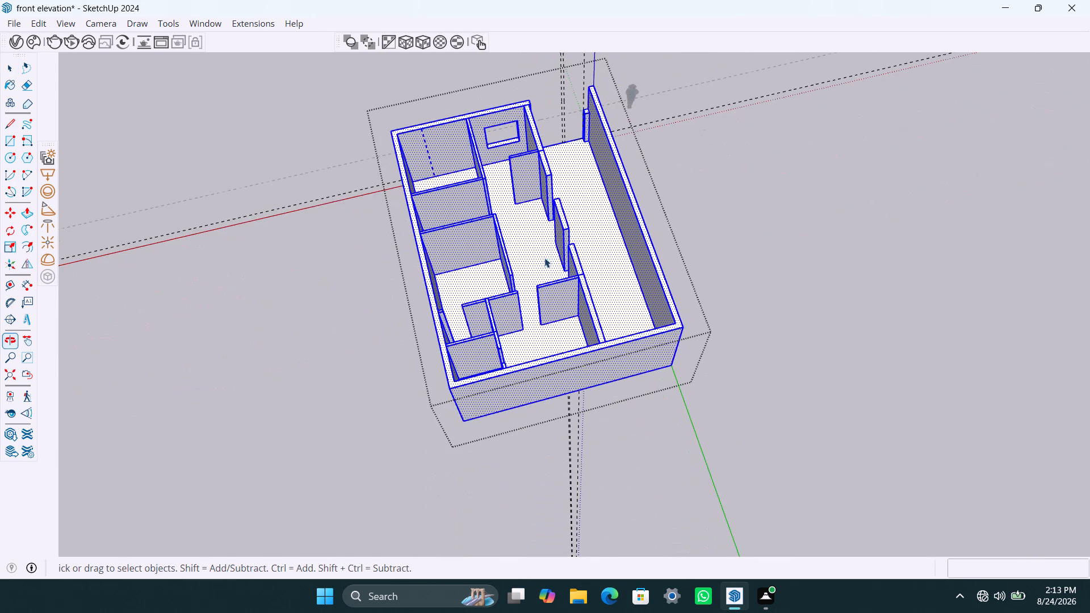
pyautogui.rightClick(517, 368)
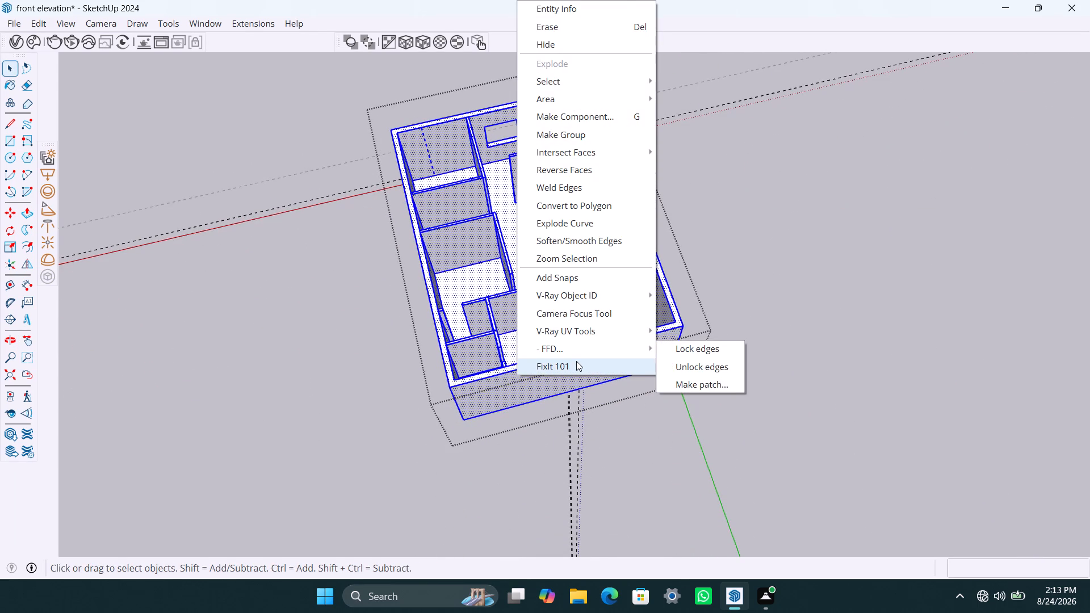
pyautogui.click(576, 361)
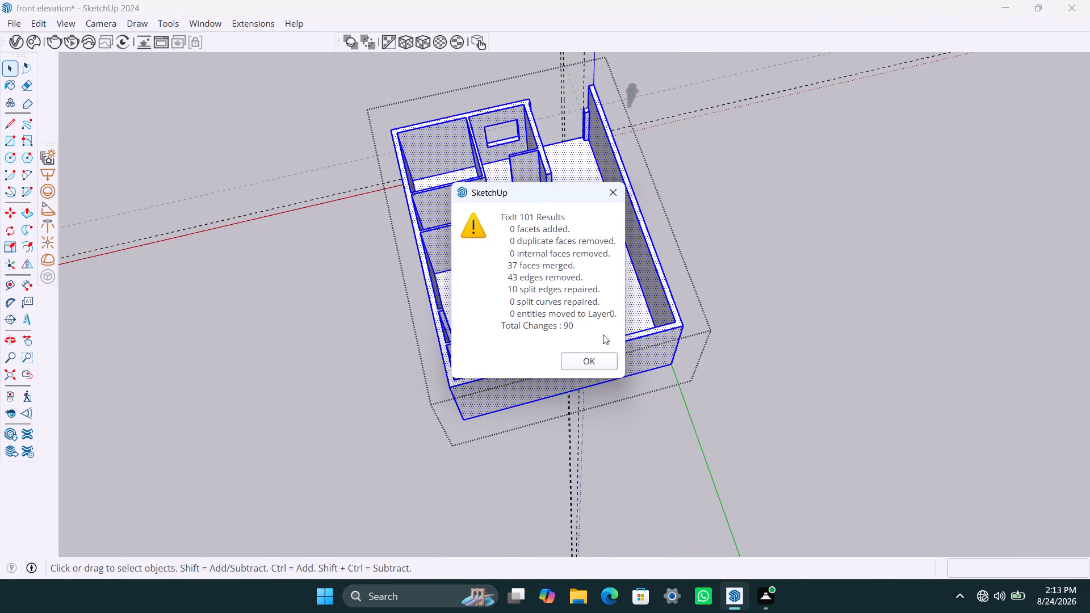
pyautogui.click(592, 366)
pyautogui.click(749, 328)
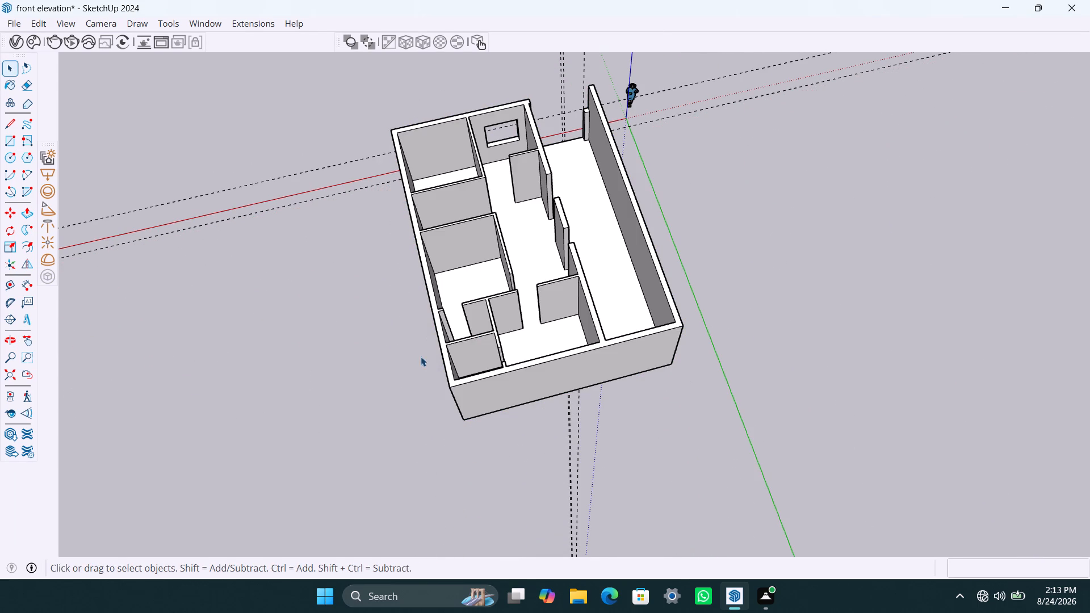
# Reselect all of the bottom storey's geometry and run Fixit 101 on it a second time.
pyautogui.moveTo(372, 115); pyautogui.dragTo(715, 422)
pyautogui.doubleClick(616, 385)
pyautogui.tripleClick(603, 373)
pyautogui.click(603, 373)
pyautogui.rightClick(603, 373)
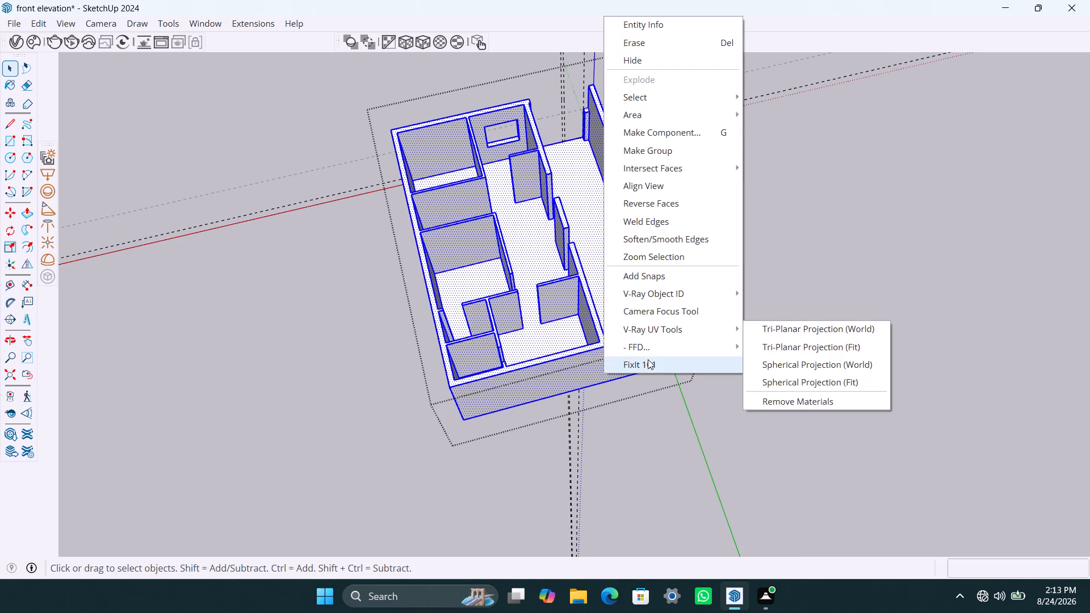
pyautogui.click(647, 361)
pyautogui.click(579, 363)
pyautogui.click(735, 308)
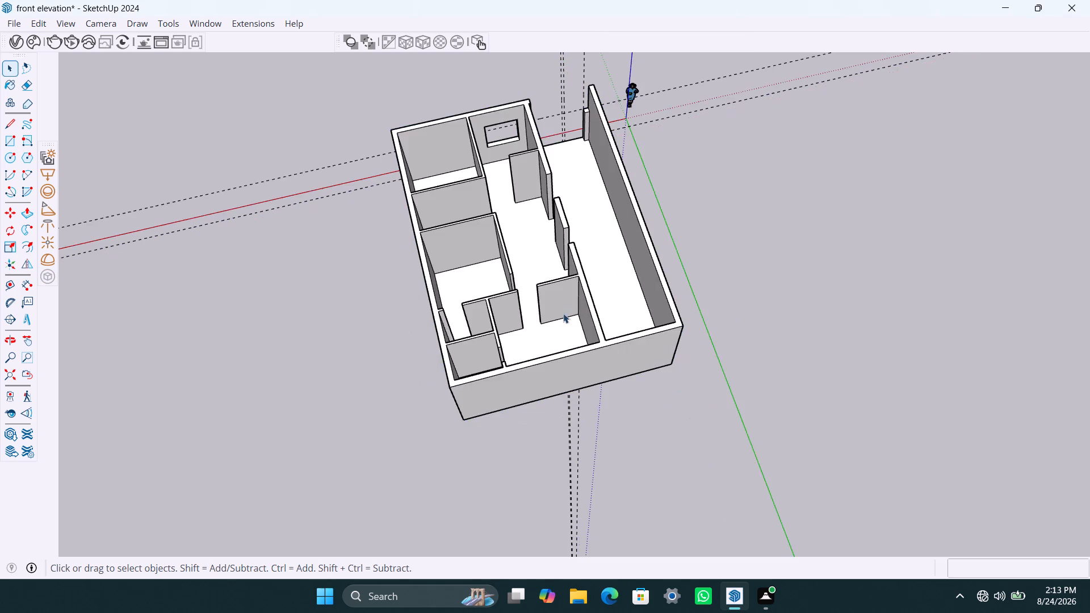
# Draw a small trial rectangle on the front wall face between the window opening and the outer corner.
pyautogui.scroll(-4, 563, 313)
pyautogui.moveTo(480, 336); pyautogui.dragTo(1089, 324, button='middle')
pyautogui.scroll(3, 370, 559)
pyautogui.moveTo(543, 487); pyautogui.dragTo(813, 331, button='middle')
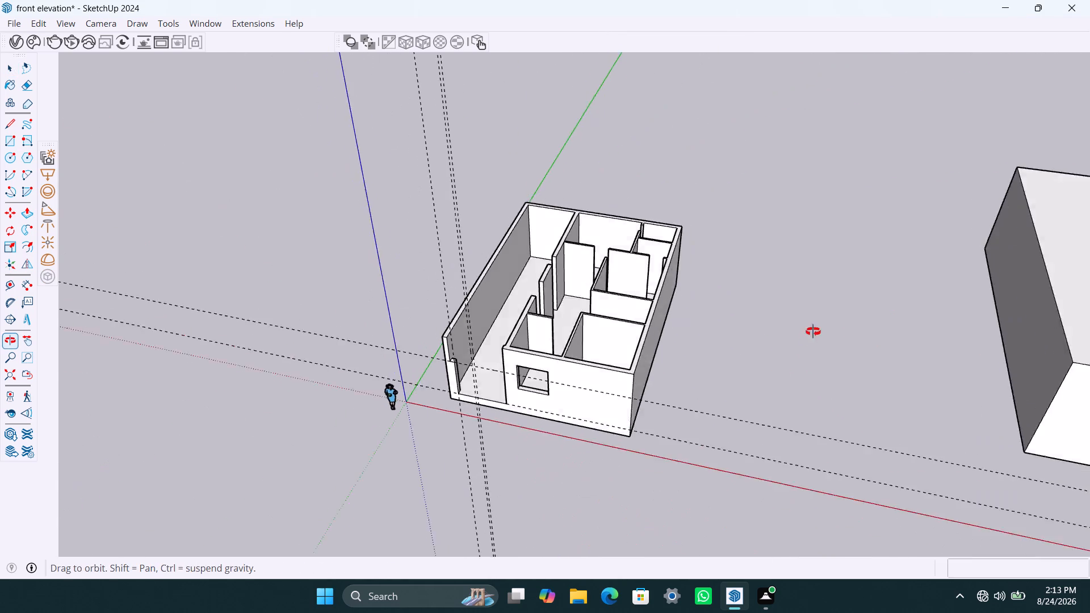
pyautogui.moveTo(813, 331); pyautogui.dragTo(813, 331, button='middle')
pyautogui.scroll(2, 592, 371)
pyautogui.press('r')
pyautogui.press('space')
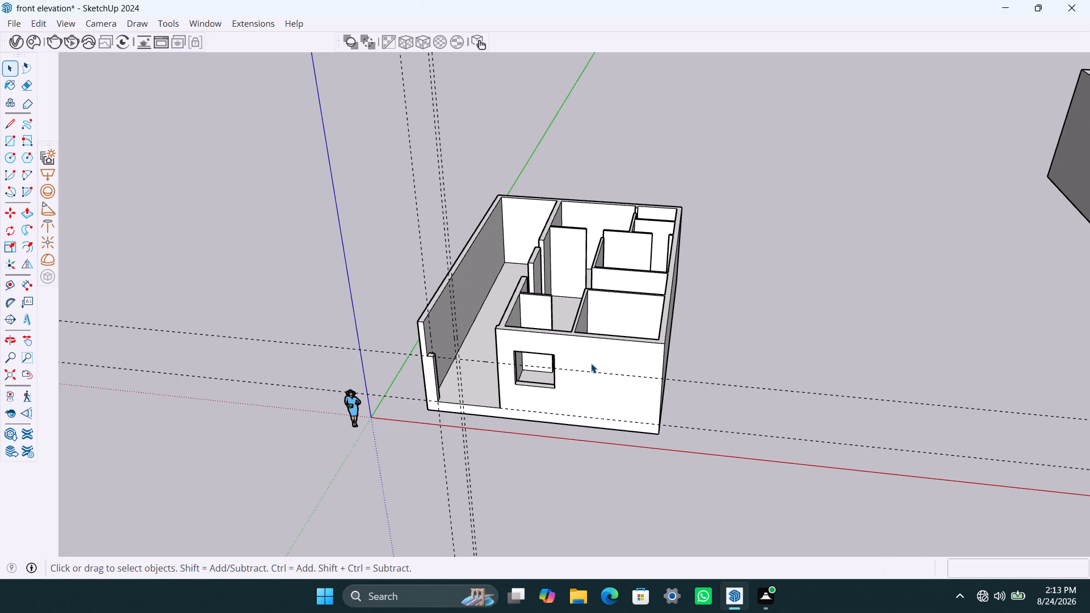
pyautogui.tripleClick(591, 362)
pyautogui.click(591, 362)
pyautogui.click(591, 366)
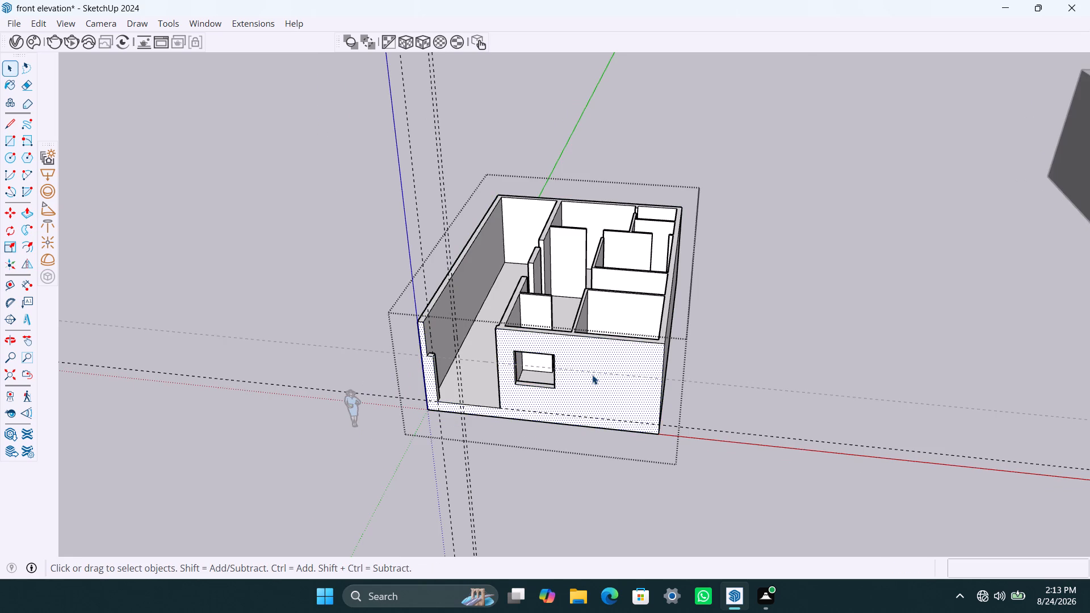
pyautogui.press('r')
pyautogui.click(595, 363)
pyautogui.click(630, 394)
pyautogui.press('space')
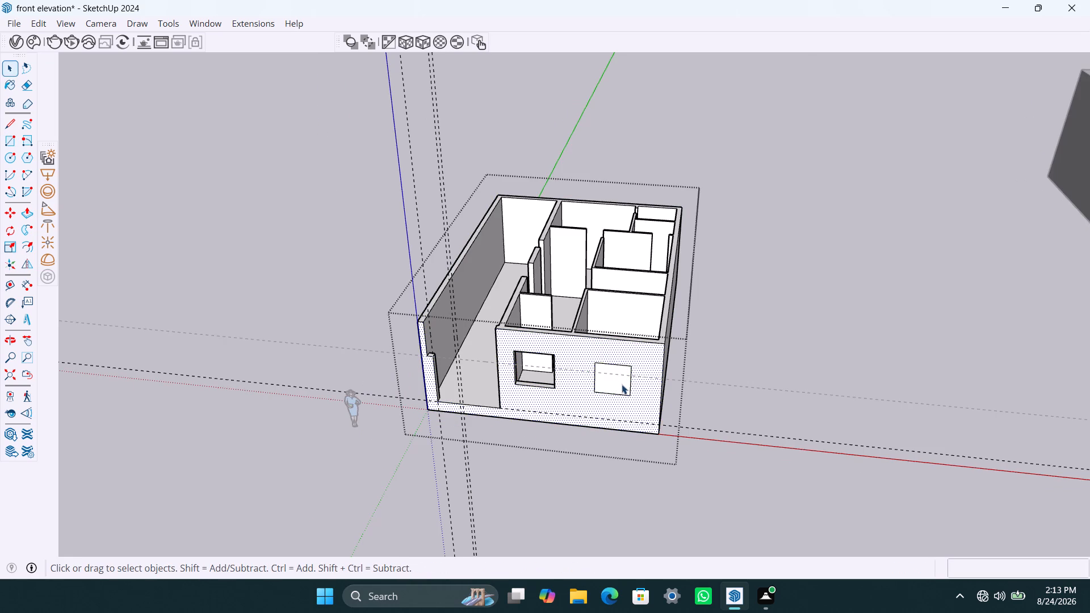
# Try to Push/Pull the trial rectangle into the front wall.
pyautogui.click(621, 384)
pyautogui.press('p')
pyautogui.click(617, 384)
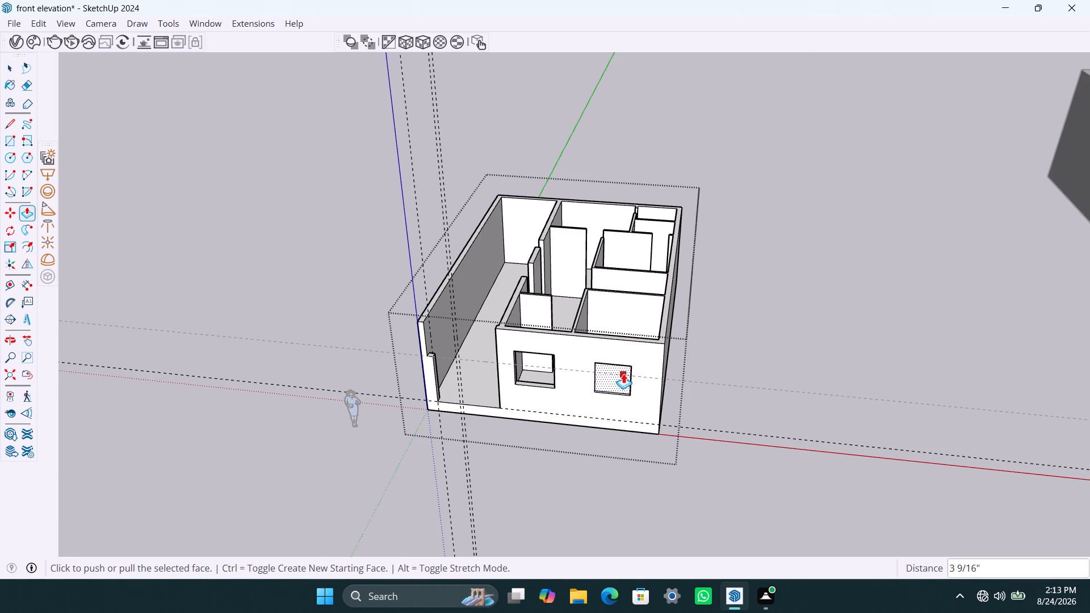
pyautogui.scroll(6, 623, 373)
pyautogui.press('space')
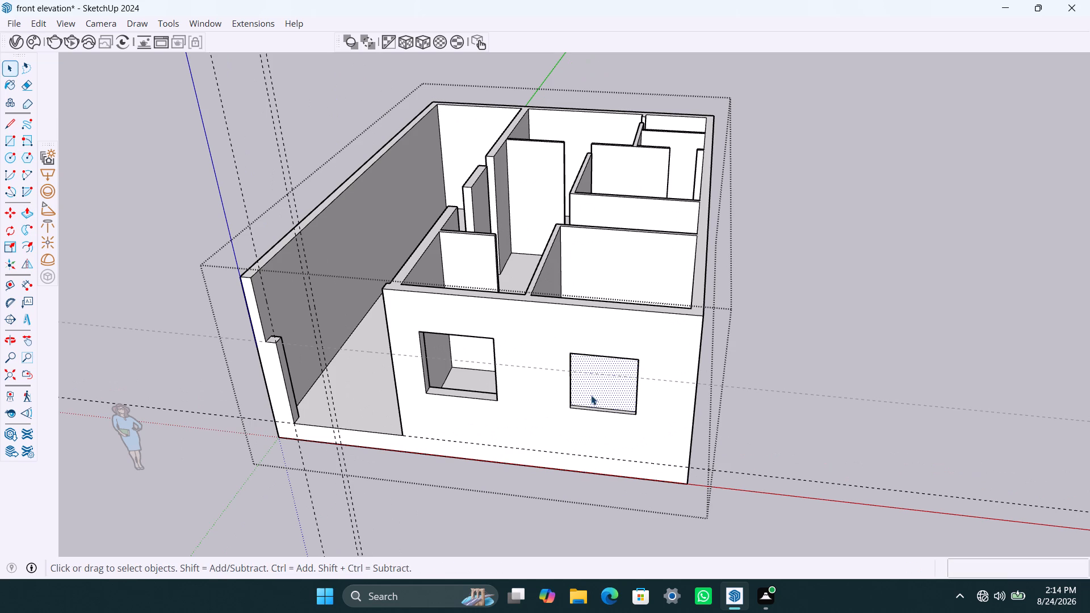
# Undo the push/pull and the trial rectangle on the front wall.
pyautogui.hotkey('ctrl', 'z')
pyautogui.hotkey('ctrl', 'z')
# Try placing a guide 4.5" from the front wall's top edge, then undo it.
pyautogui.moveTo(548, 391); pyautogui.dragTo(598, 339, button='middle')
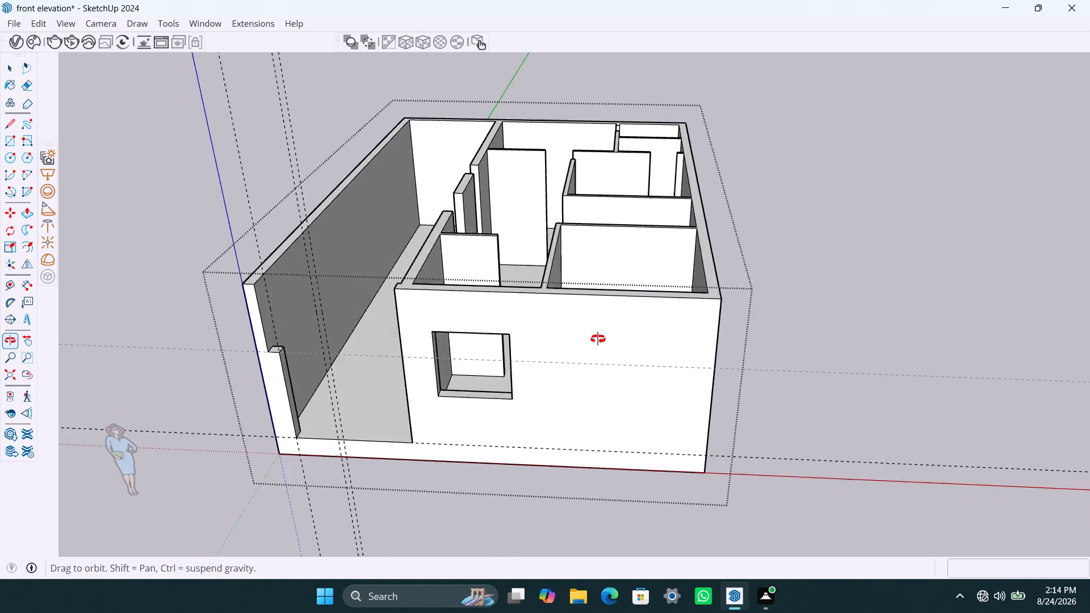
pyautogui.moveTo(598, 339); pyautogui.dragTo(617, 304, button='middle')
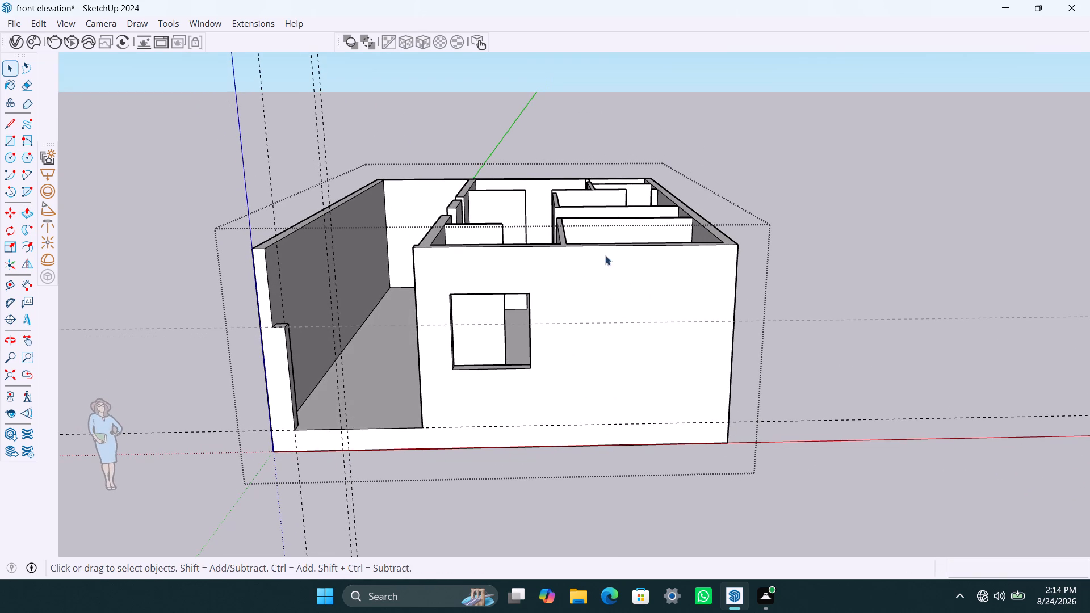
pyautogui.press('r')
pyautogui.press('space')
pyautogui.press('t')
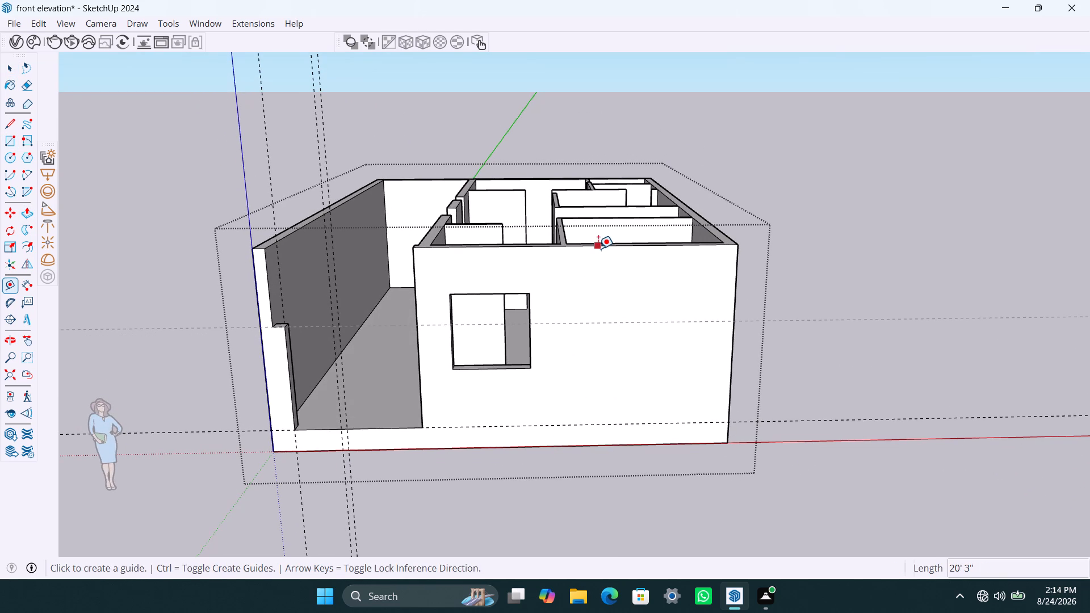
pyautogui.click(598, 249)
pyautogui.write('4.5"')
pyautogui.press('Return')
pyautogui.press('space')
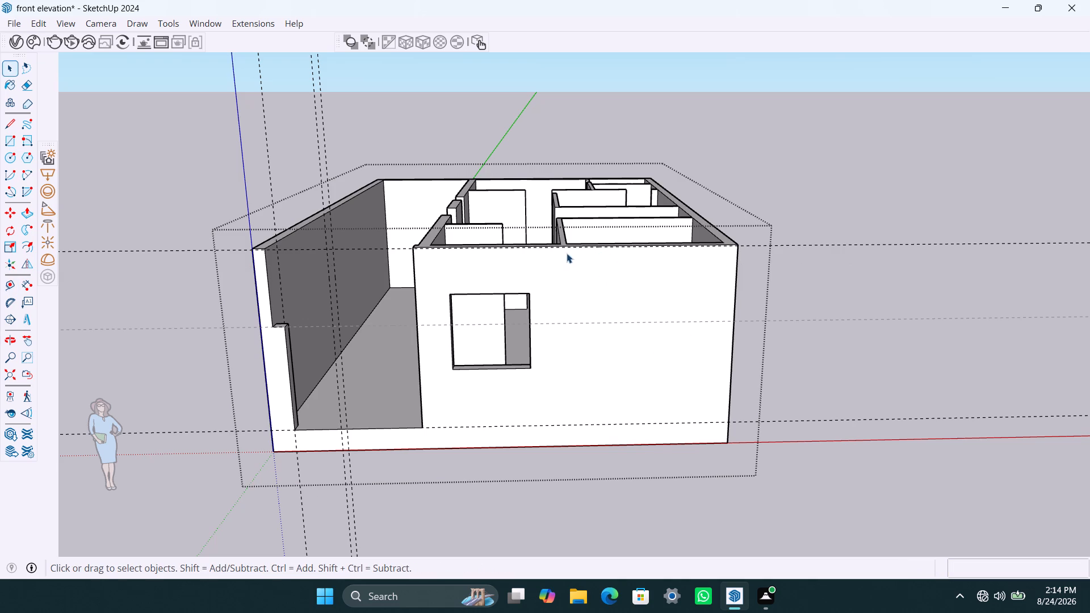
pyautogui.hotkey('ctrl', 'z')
# Place a horizontal guide 4.5" below the front wall's top edge.
pyautogui.press('t')
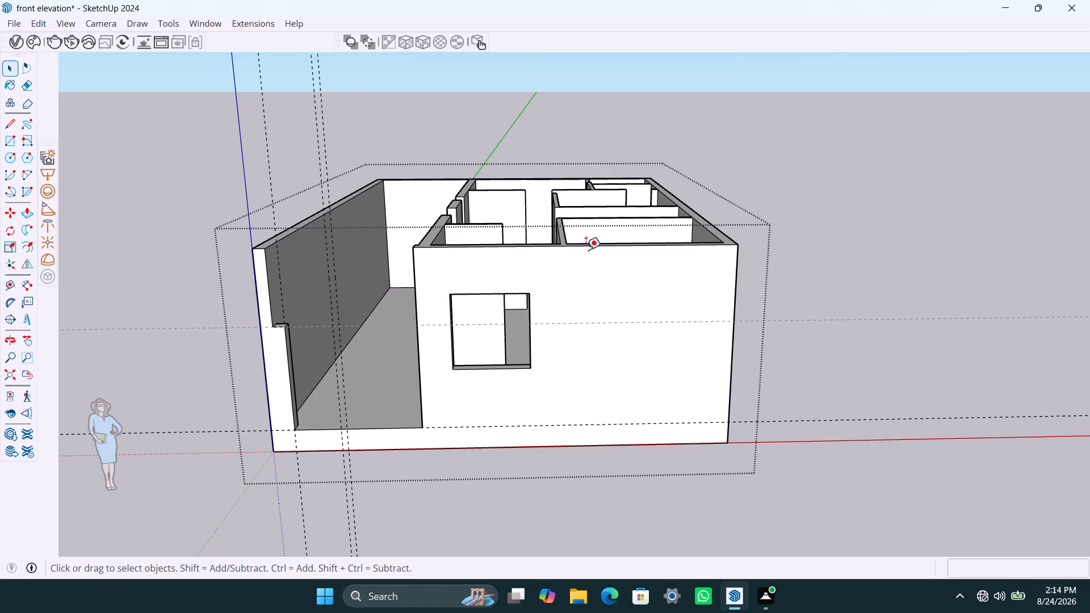
pyautogui.click(598, 246)
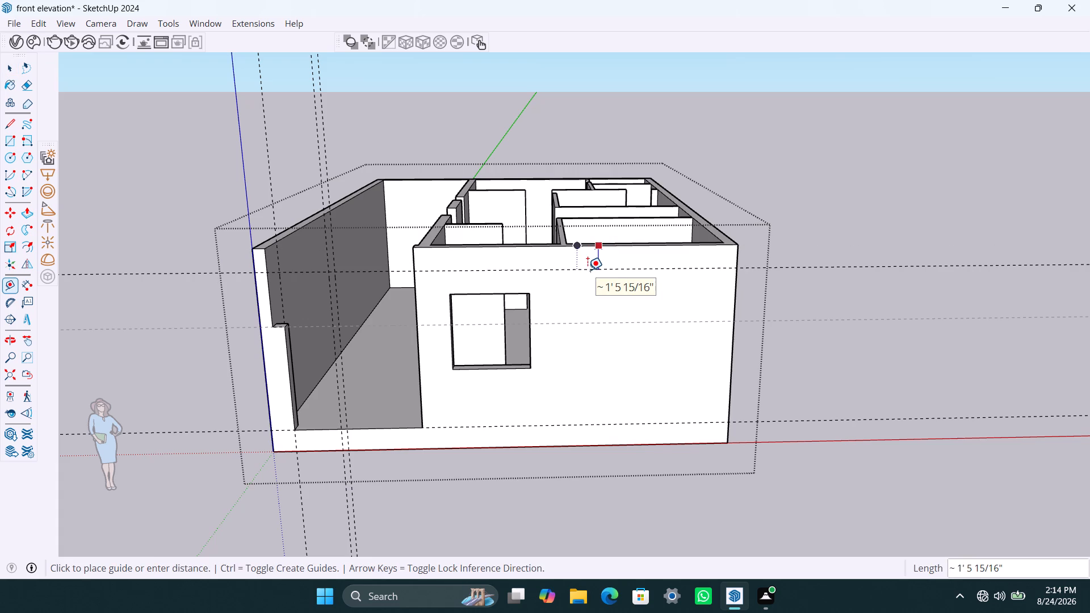
pyautogui.write('4.5"')
pyautogui.press('Return')
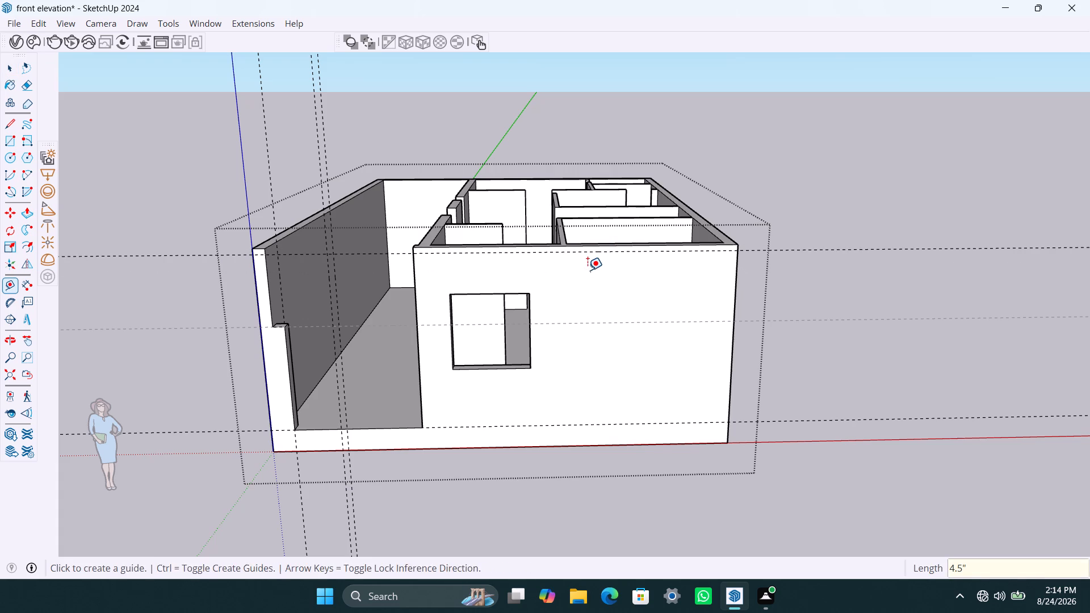
pyautogui.press('space')
# Draw a rectangle about 9' 3" wide and 11' 7 1/2" high beside the window, between the top and bottom guides.
pyautogui.press('r')
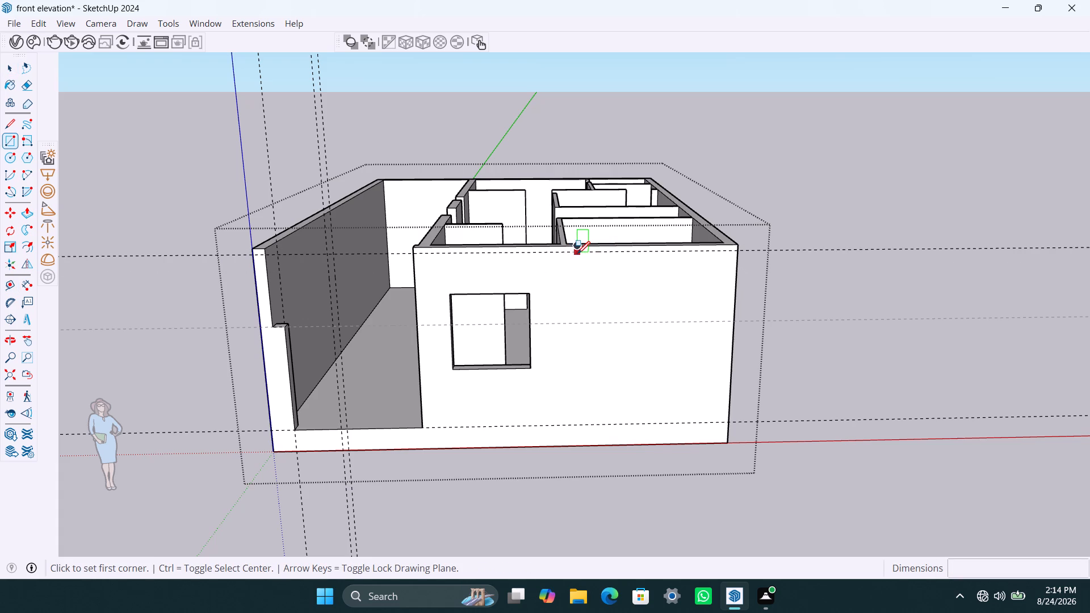
pyautogui.click(577, 254)
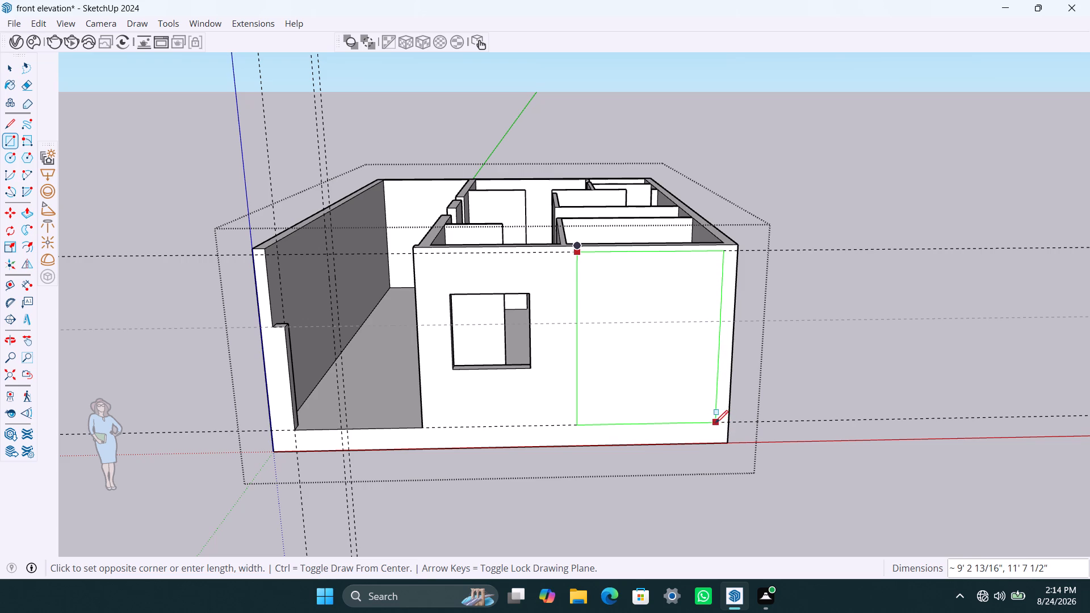
pyautogui.click(715, 423)
pyautogui.press('space')
# Push/Pull the large rectangle through the front wall's thickness to cut the opening, and leave the storey's group.
pyautogui.click(669, 397)
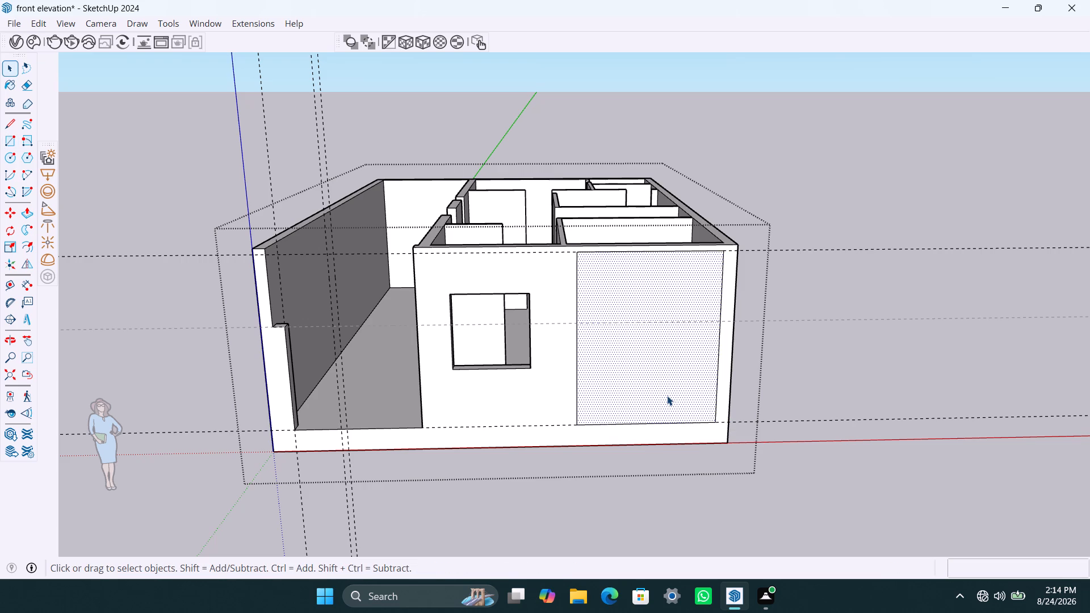
pyautogui.press('p')
pyautogui.click(664, 393)
pyautogui.click(667, 380)
pyautogui.press('space')
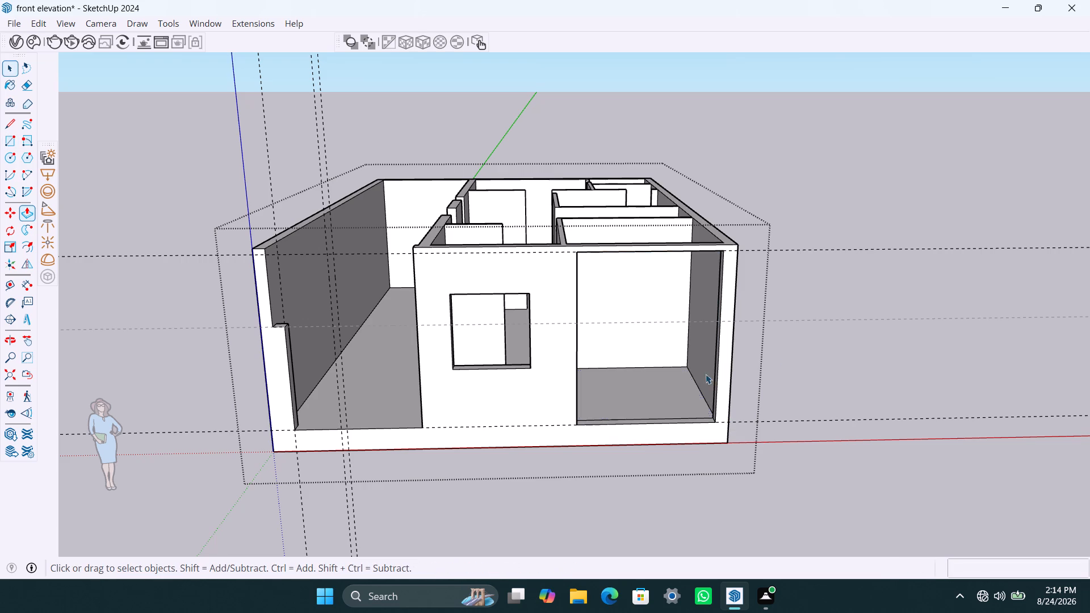
pyautogui.click(827, 347)
# Delete the horizontal guide just below the front wall's top edge from inside the storey's group.
pyautogui.scroll(-3, 620, 375)
pyautogui.moveTo(598, 380); pyautogui.dragTo(550, 368, button='middle')
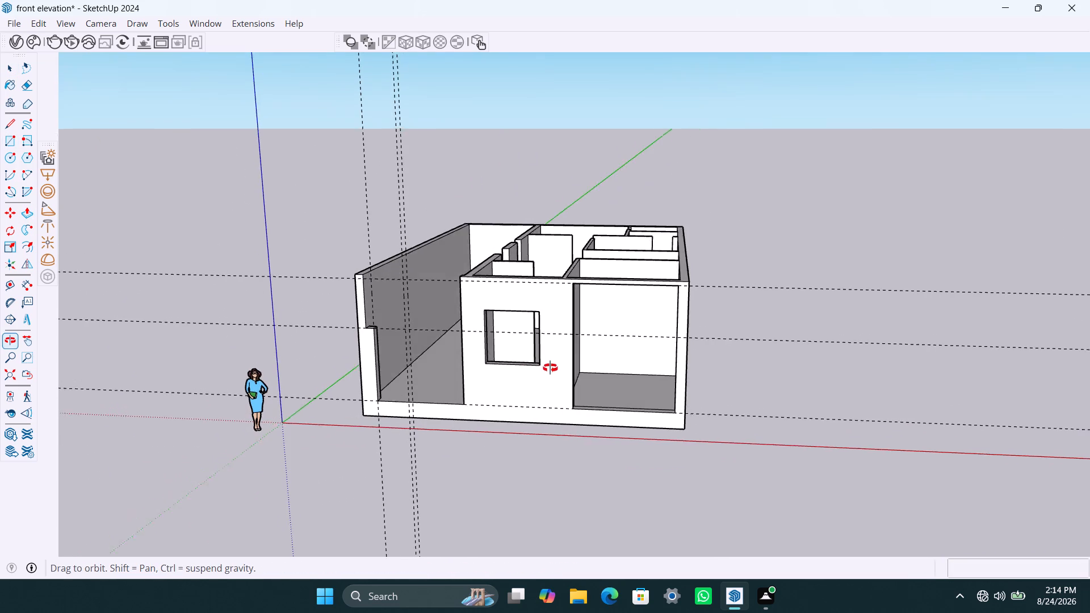
pyautogui.moveTo(550, 368); pyautogui.dragTo(582, 368, button='middle')
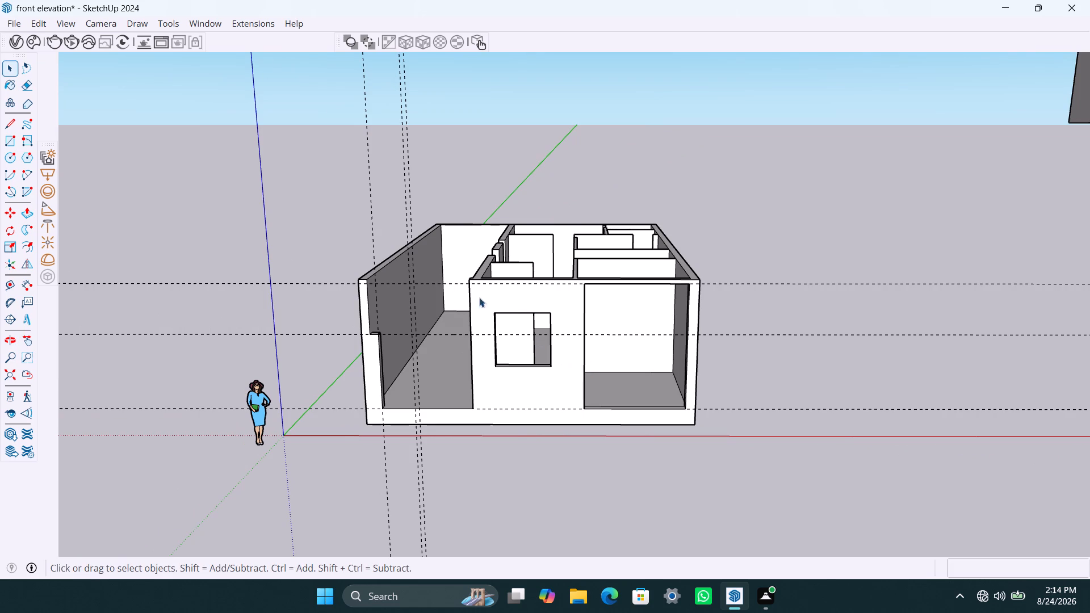
pyautogui.click(444, 283)
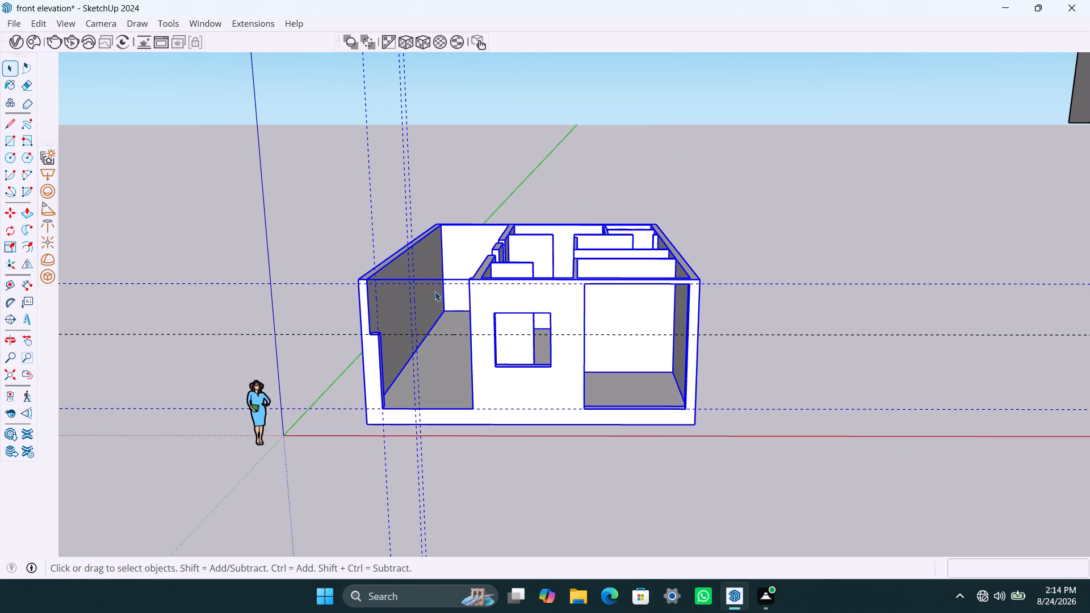
pyautogui.click(783, 285)
pyautogui.click(782, 285)
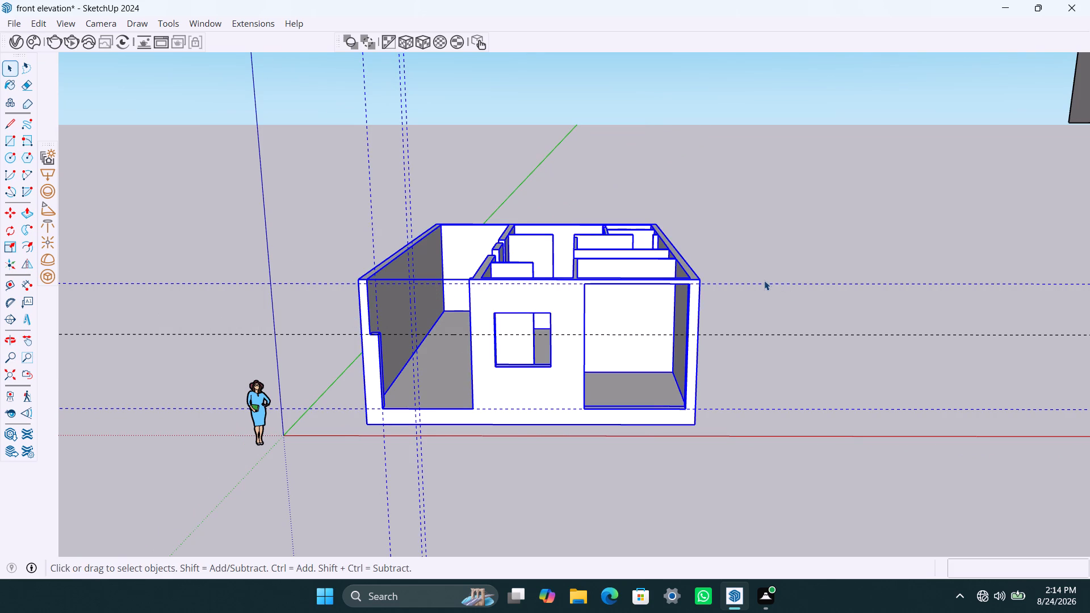
pyautogui.click(764, 280)
pyautogui.click(765, 284)
pyautogui.tripleClick(765, 288)
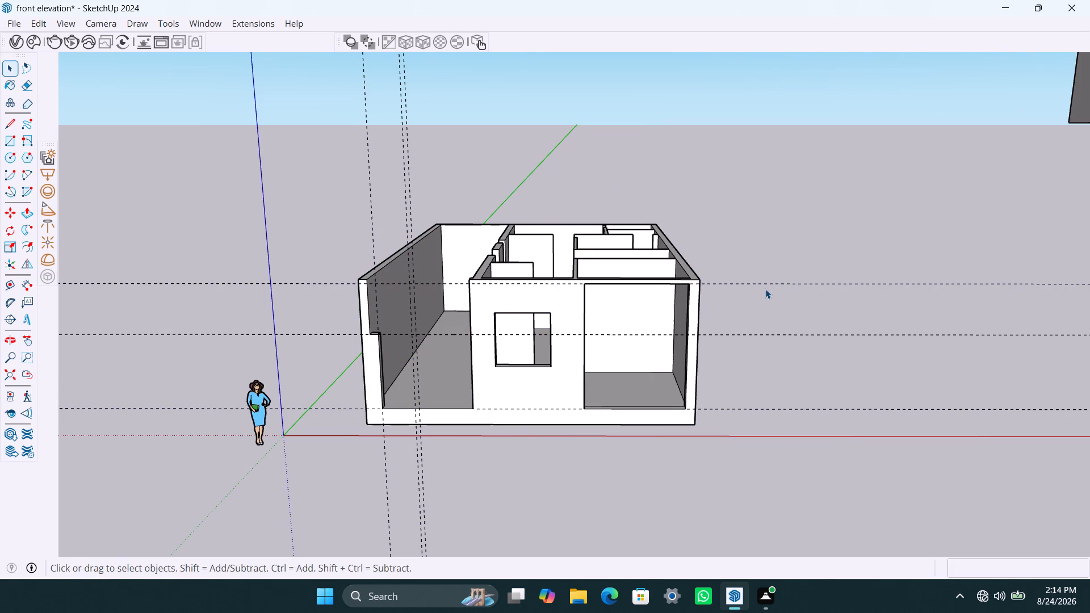
pyautogui.press('e')
pyautogui.moveTo(772, 272); pyautogui.dragTo(773, 294)
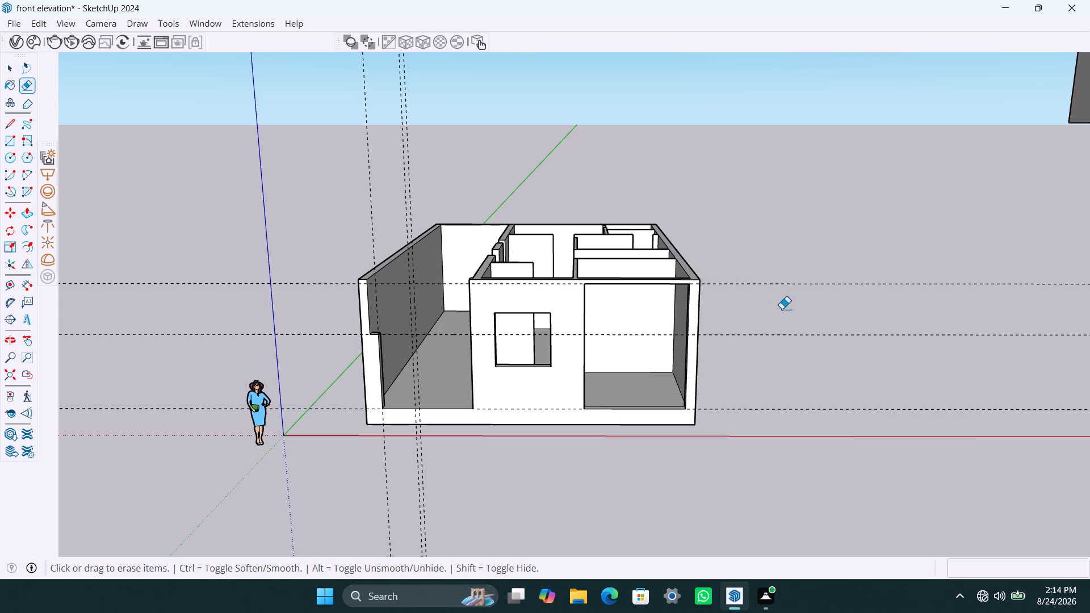
pyautogui.moveTo(782, 285); pyautogui.dragTo(782, 298)
pyautogui.moveTo(787, 279); pyautogui.dragTo(788, 287)
pyautogui.press('space')
pyautogui.click(797, 286)
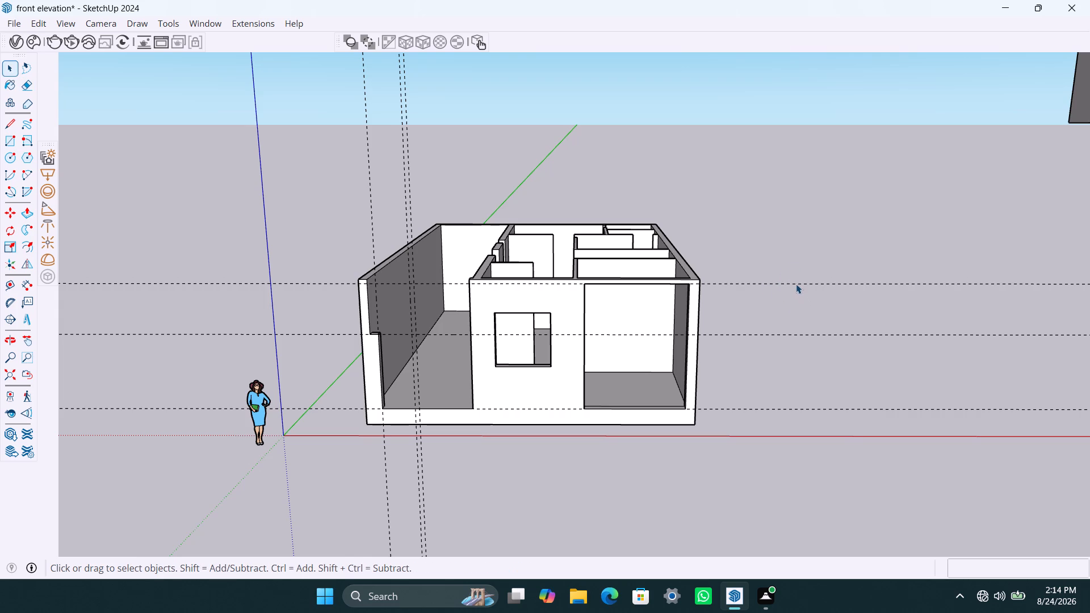
pyautogui.click(796, 284)
pyautogui.tripleClick(796, 284)
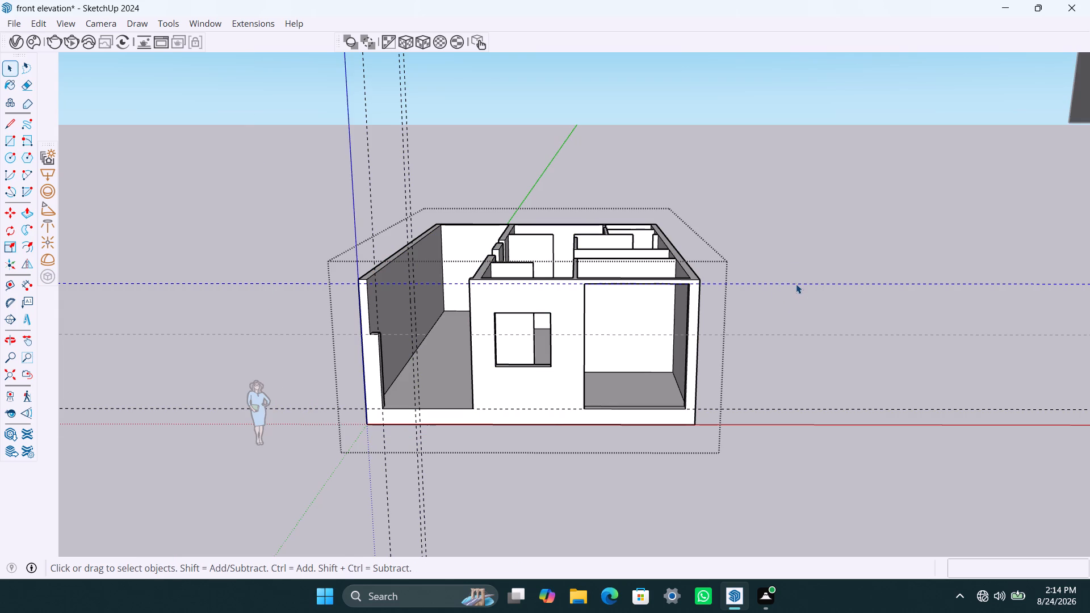
pyautogui.press('Delete')
# Delete the two remaining horizontal guides, at the base of the openings and at the front wall's mid-height.
pyautogui.click(824, 334)
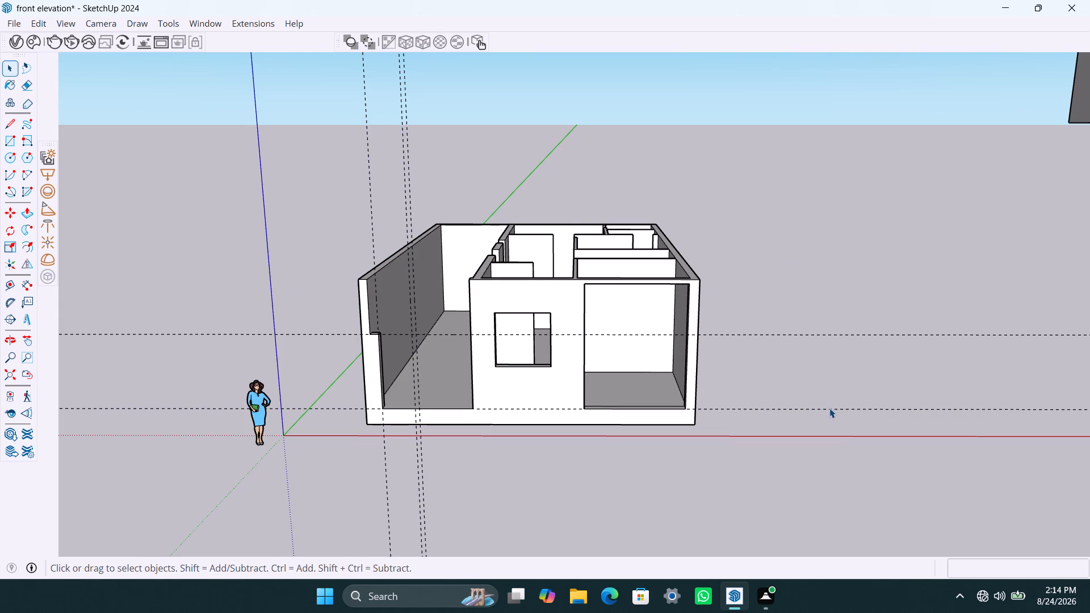
pyautogui.click(829, 408)
pyautogui.doubleClick(830, 409)
pyautogui.click(831, 407)
pyautogui.click(831, 409)
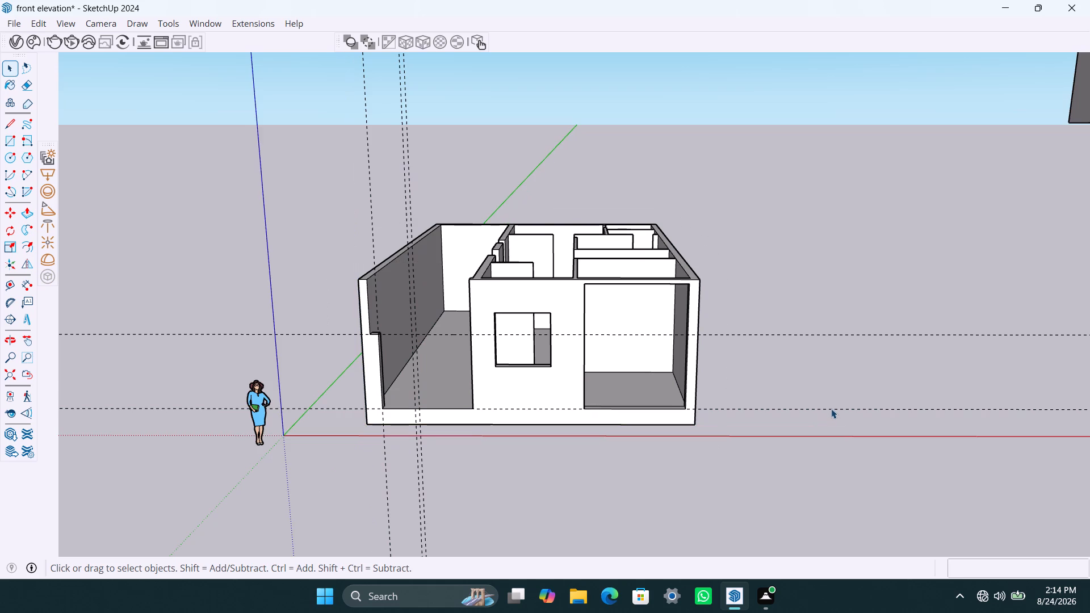
pyautogui.tripleClick(831, 409)
pyautogui.press('Delete')
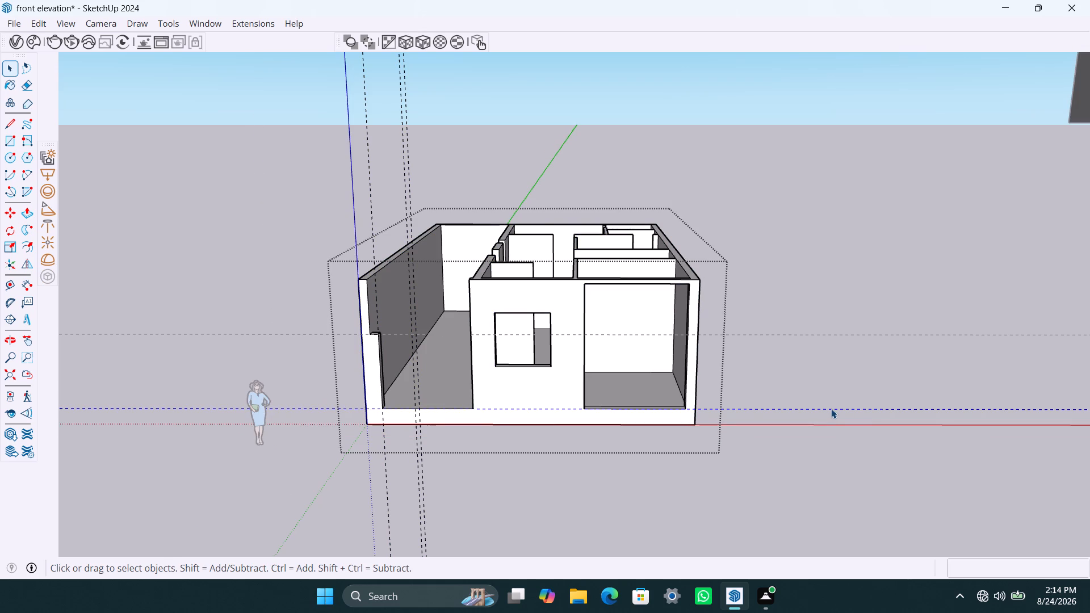
pyautogui.click(827, 299)
pyautogui.click(799, 335)
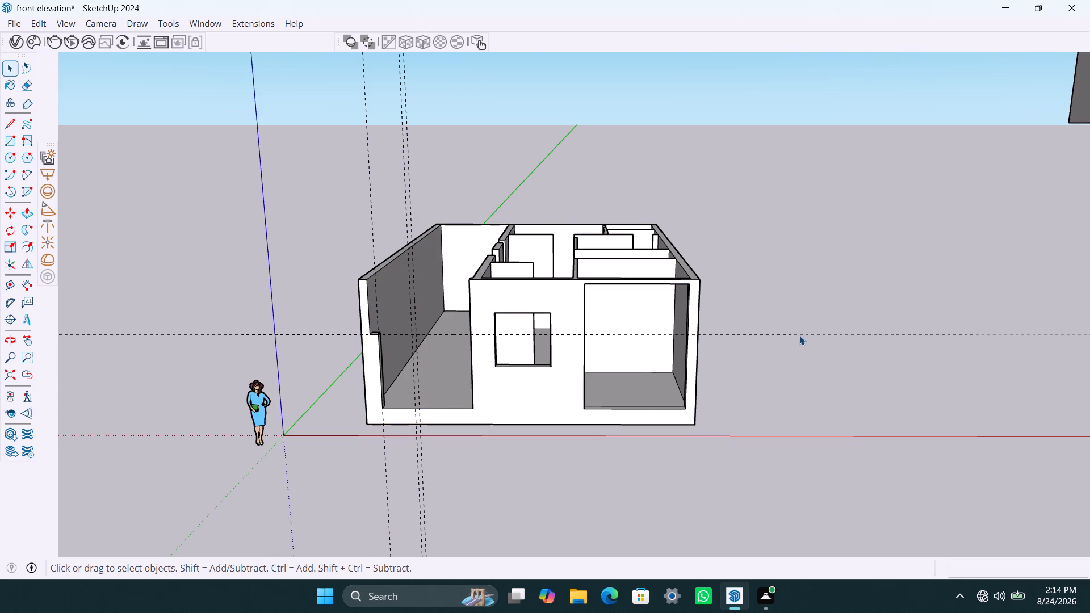
pyautogui.press('Delete')
# Examine the bottom storey's front openings and interior walls from above and from the front.
pyautogui.scroll(-4, 665, 380)
pyautogui.moveTo(648, 410); pyautogui.dragTo(630, 397, button='middle')
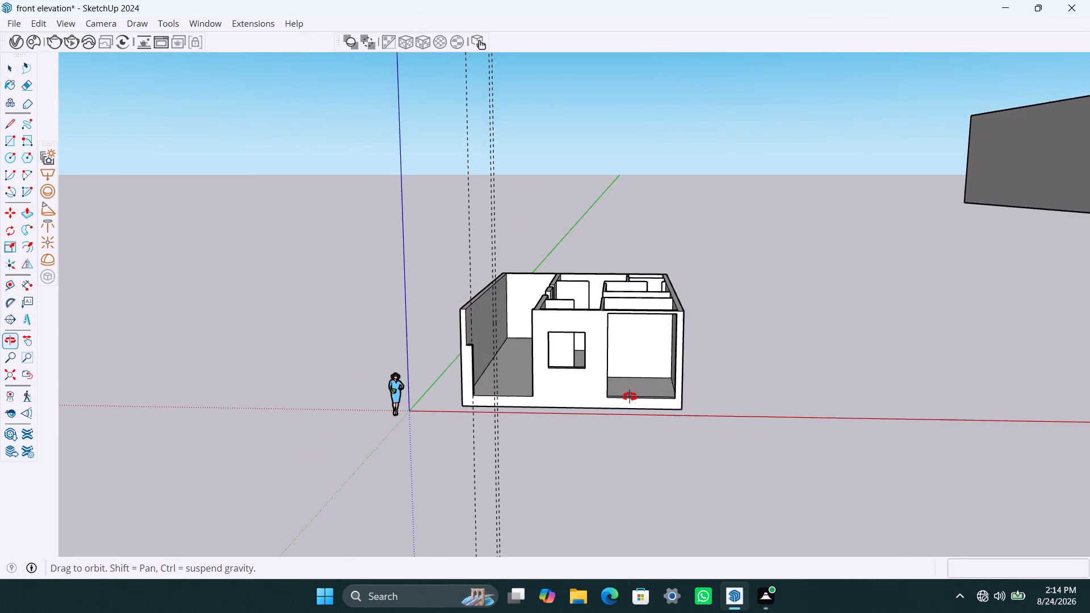
pyautogui.moveTo(630, 397); pyautogui.dragTo(635, 412, button='middle')
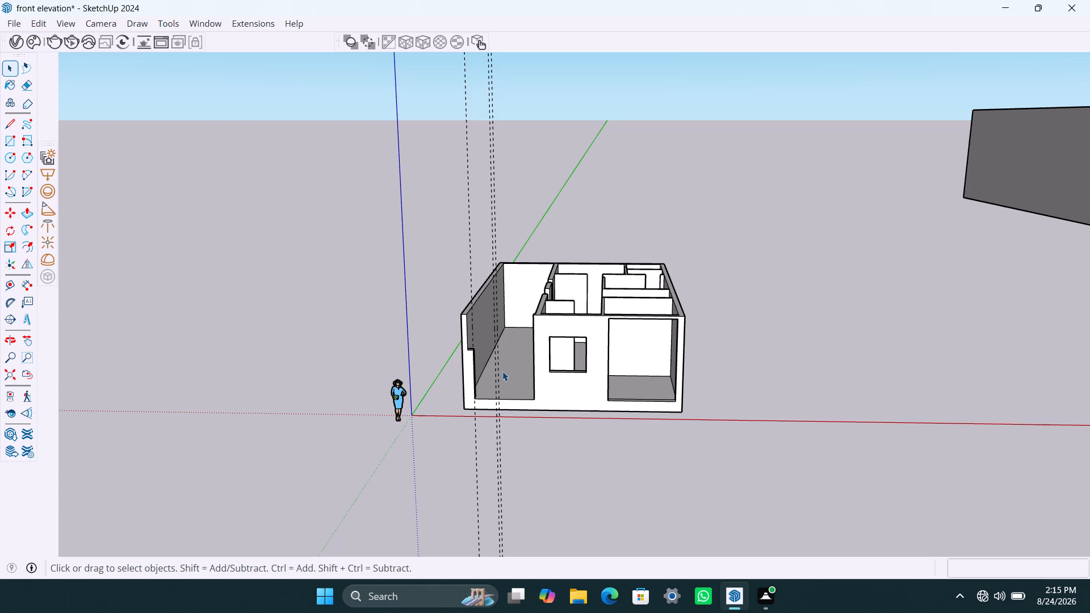
pyautogui.scroll(2, 584, 367)
pyautogui.moveTo(564, 375); pyautogui.dragTo(567, 366, button='middle')
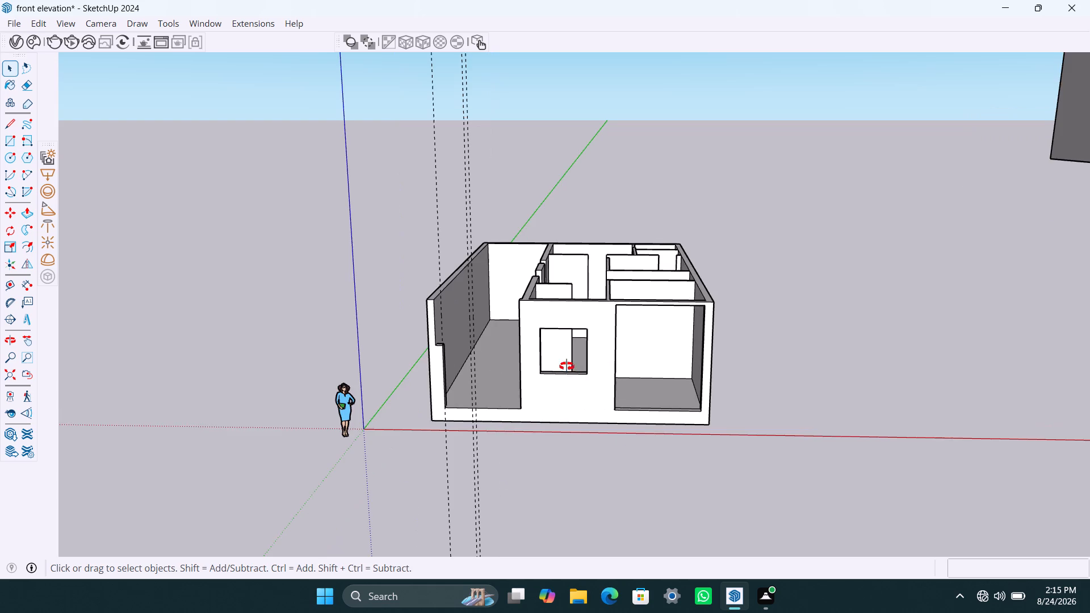
pyautogui.moveTo(567, 366); pyautogui.dragTo(563, 305, button='middle')
pyautogui.scroll(2, 572, 346)
pyautogui.moveTo(573, 356); pyautogui.dragTo(567, 513, button='middle')
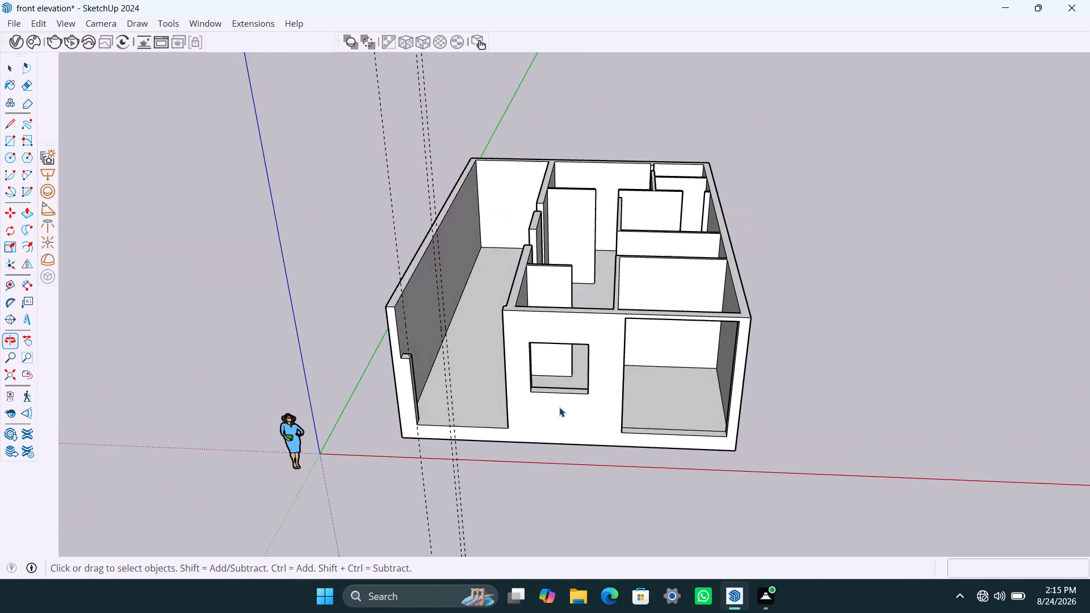
pyautogui.scroll(3, 561, 362)
pyautogui.moveTo(562, 418); pyautogui.dragTo(560, 448, button='middle')
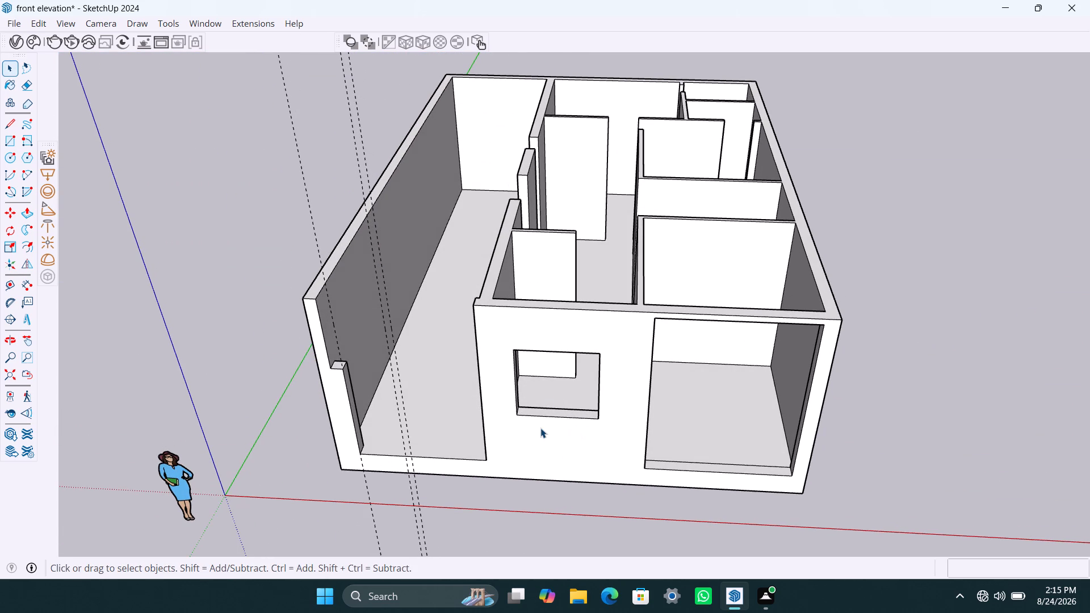
pyautogui.moveTo(565, 427); pyautogui.dragTo(567, 351, button='middle')
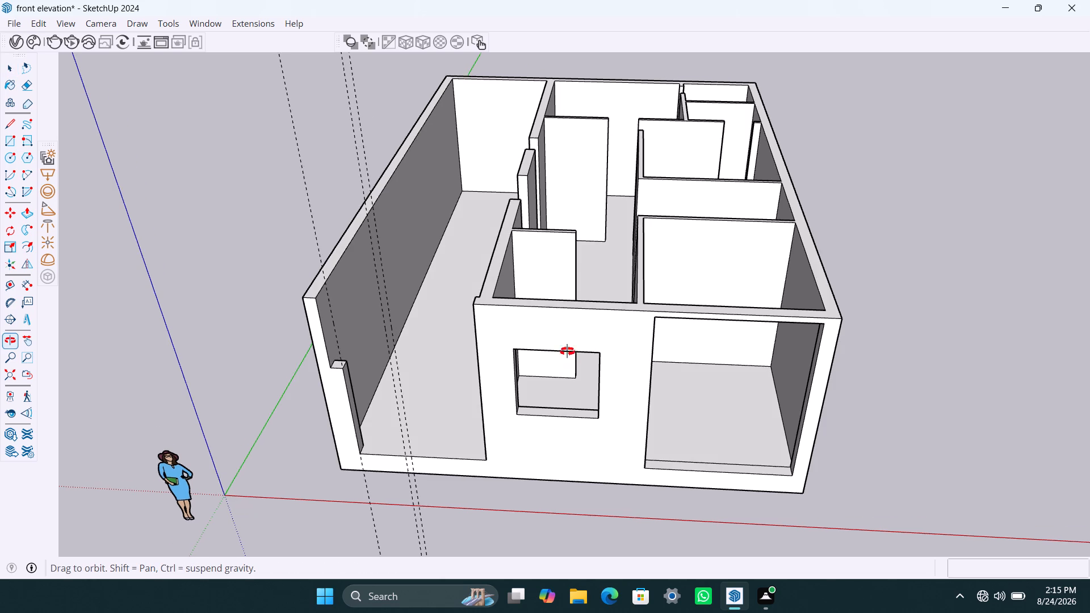
pyautogui.moveTo(567, 351); pyautogui.dragTo(585, 274, button='middle')
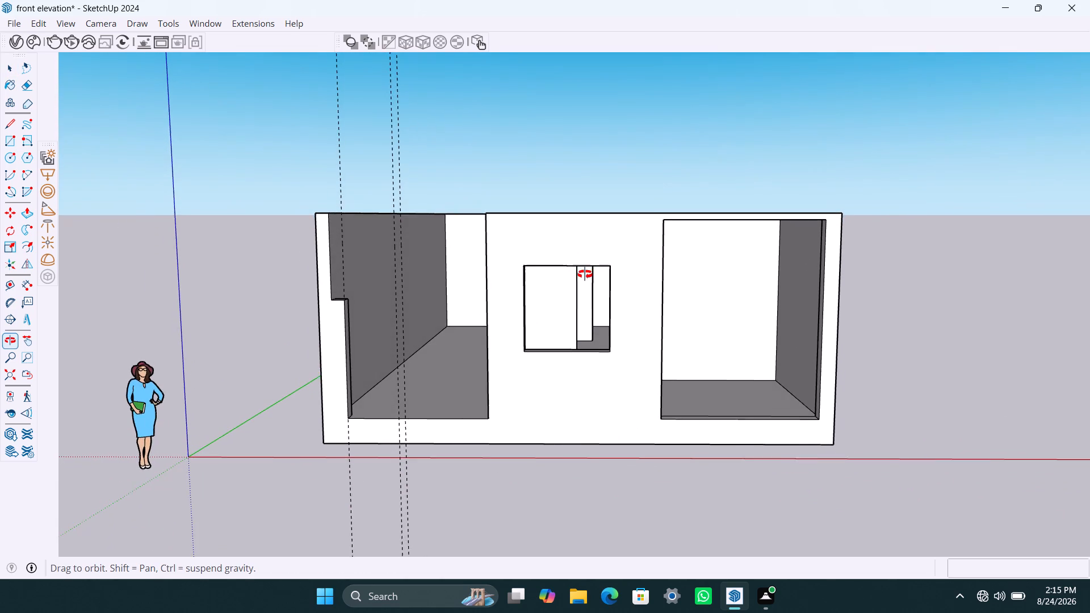
pyautogui.moveTo(585, 274); pyautogui.dragTo(575, 282, button='middle')
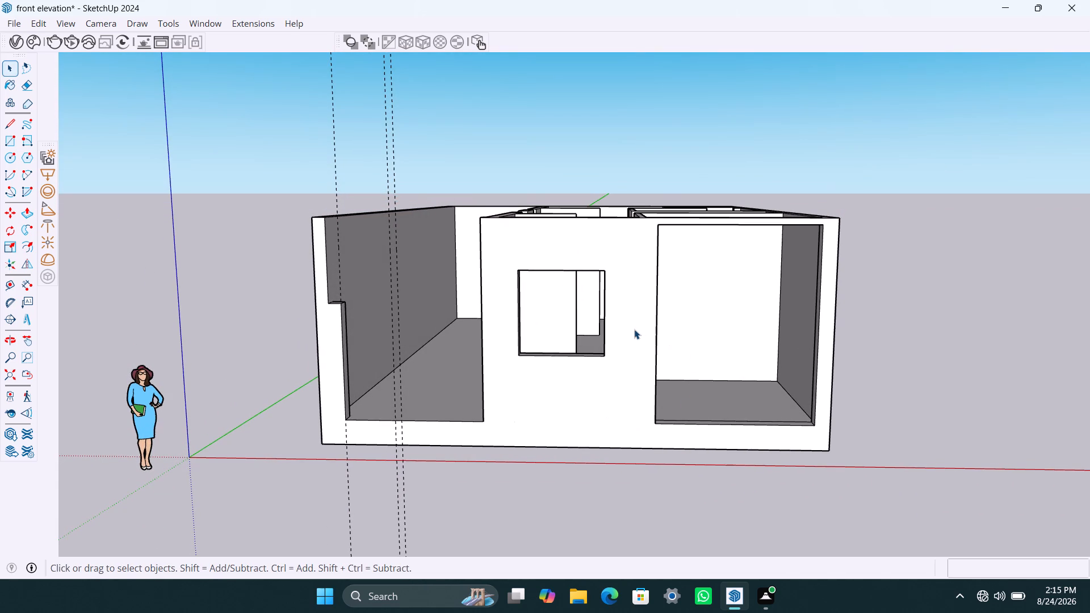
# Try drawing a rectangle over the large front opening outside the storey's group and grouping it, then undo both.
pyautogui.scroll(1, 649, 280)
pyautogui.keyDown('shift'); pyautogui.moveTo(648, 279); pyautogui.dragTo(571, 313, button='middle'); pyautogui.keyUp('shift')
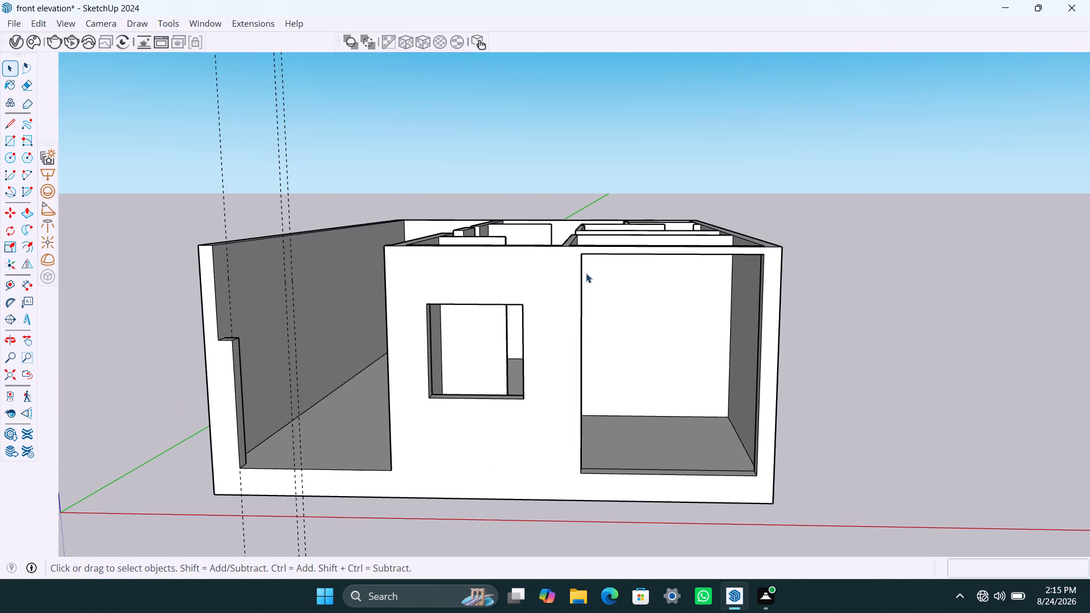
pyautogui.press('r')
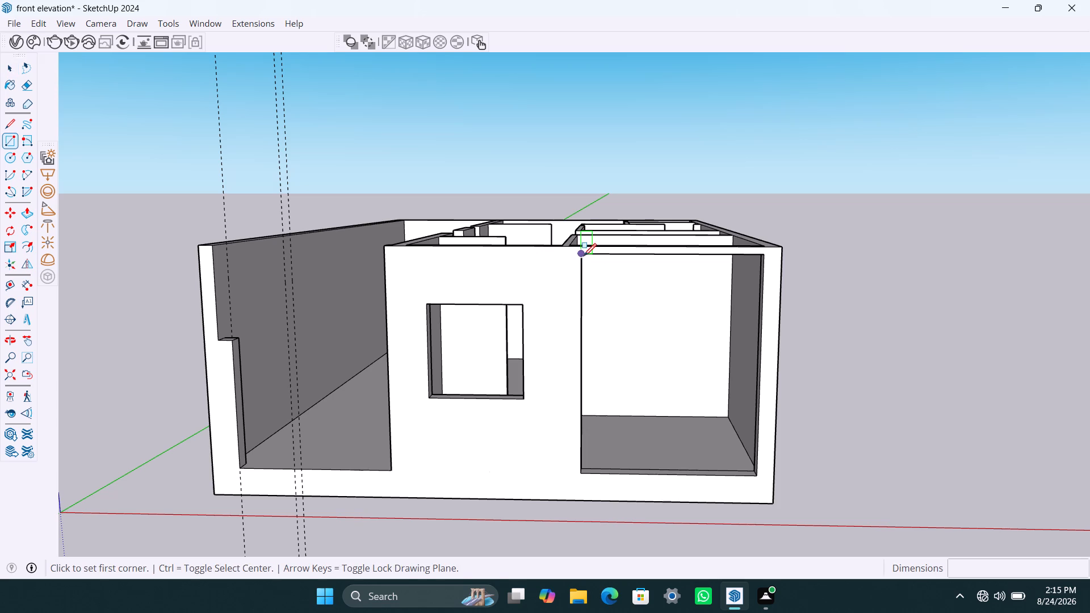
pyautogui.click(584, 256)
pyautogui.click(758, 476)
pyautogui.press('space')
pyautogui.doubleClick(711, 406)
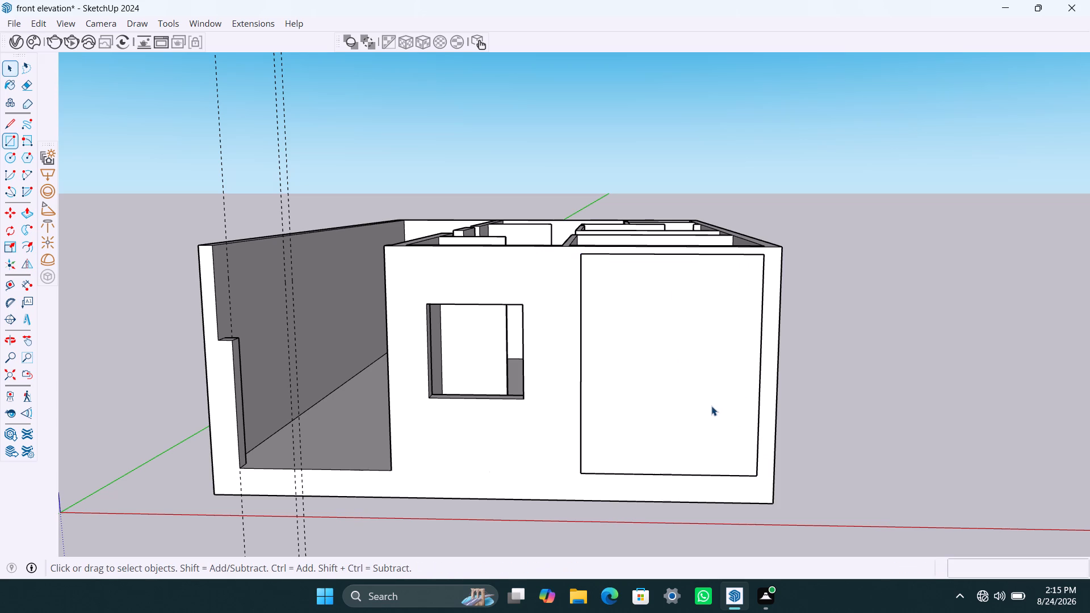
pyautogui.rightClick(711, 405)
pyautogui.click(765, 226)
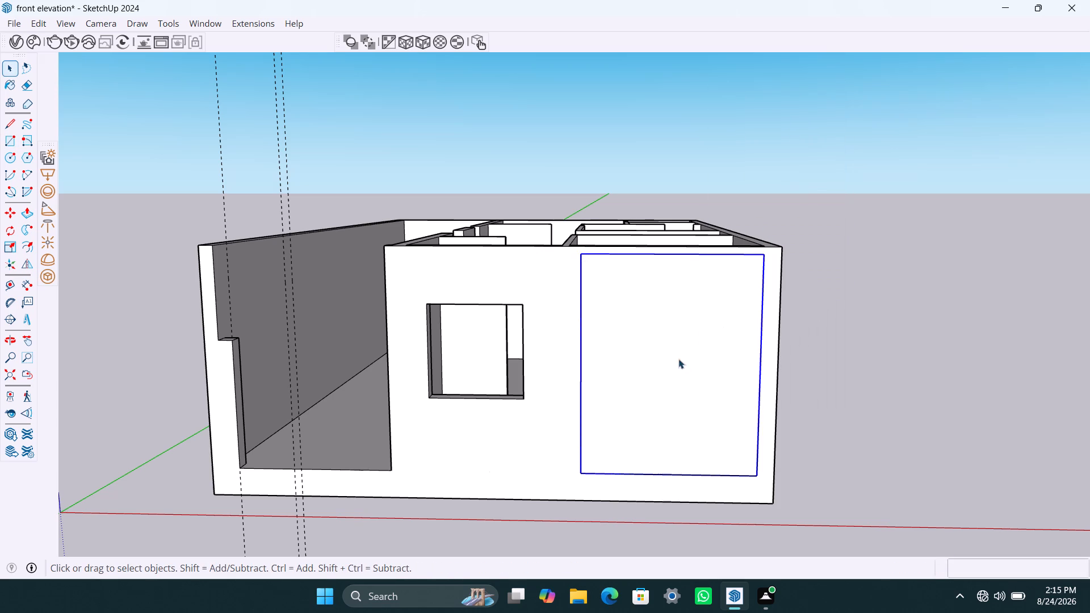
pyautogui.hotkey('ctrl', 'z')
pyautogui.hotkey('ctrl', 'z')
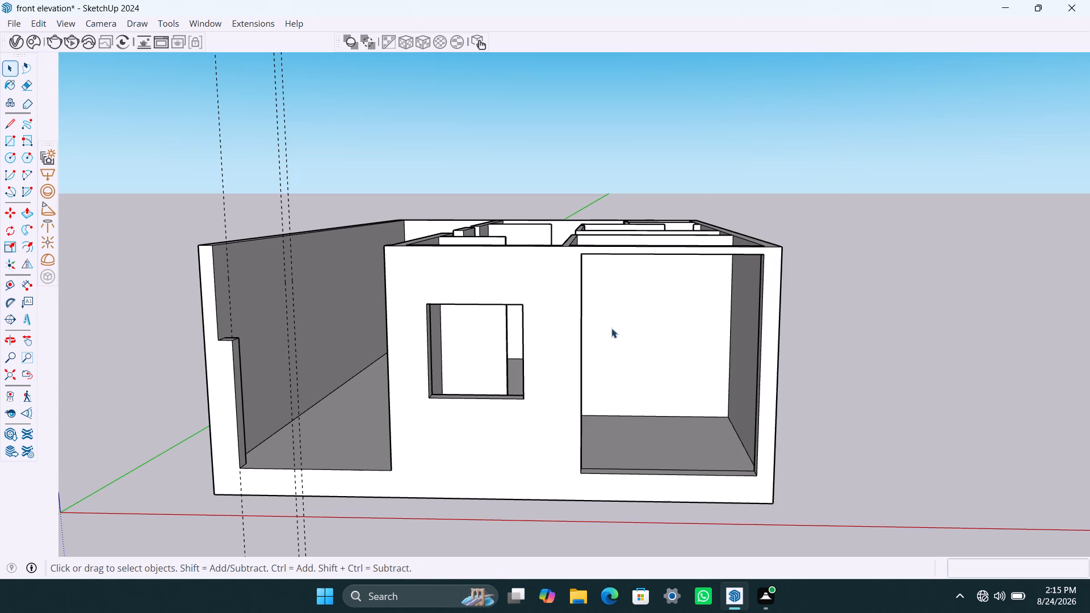
# Inside the storey's group, draw a rectangle filling the large front opening and make it a group.
pyautogui.tripleClick(546, 344)
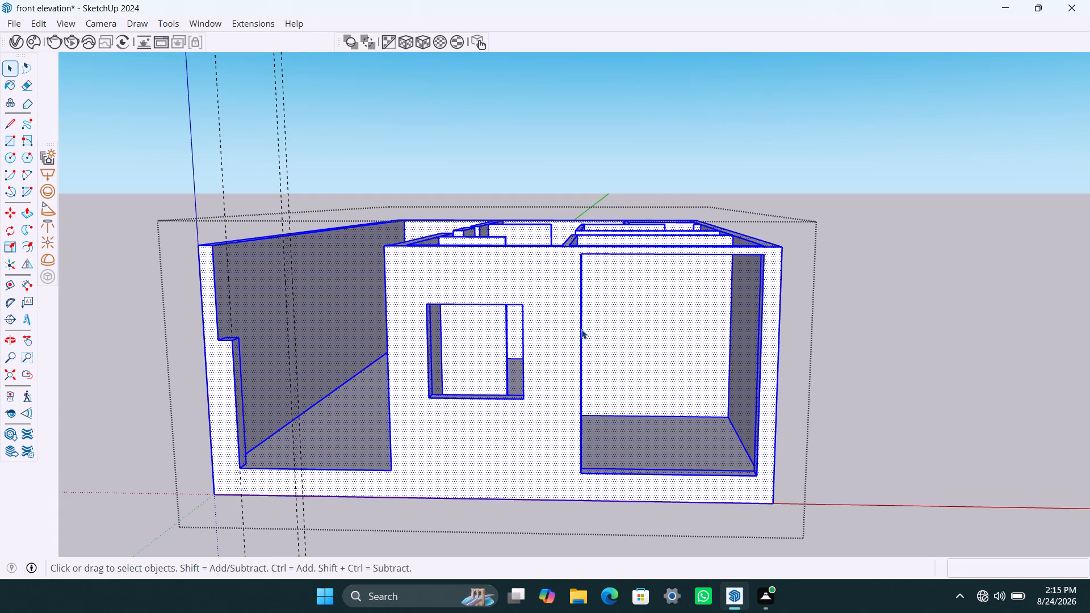
pyautogui.press('r')
pyautogui.click(584, 257)
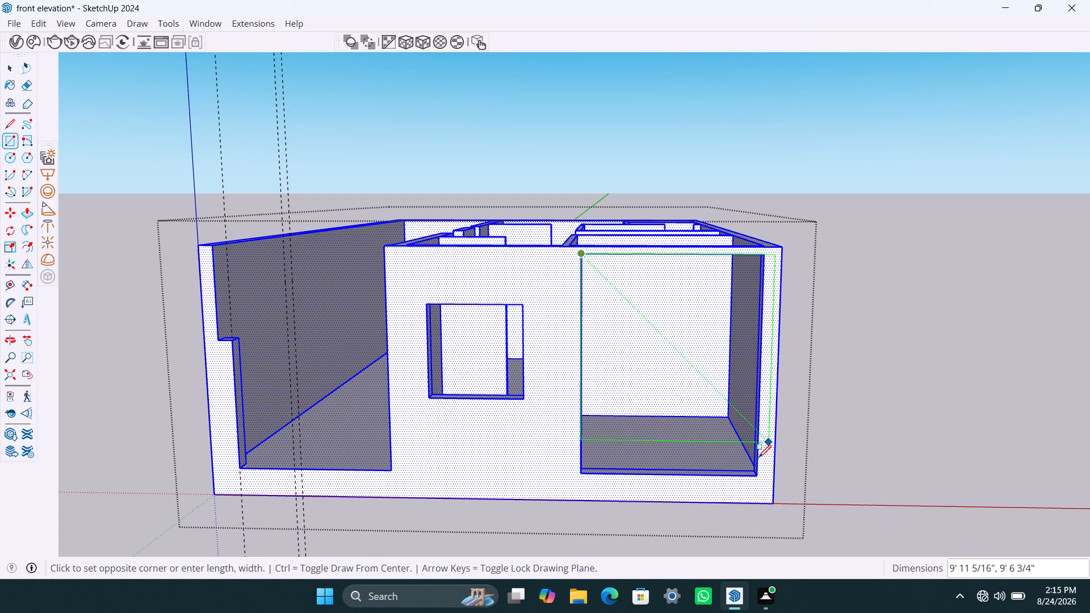
pyautogui.click(756, 472)
pyautogui.press('space')
pyautogui.doubleClick(687, 408)
pyautogui.rightClick(687, 408)
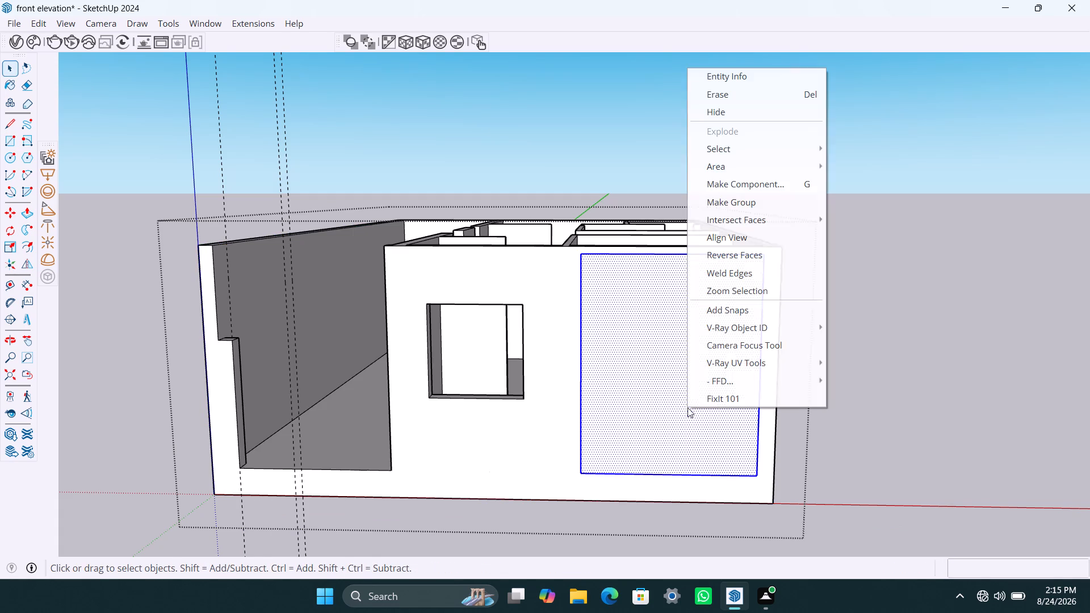
pyautogui.click(749, 198)
# Offset the grouped rectangle's outline 4.5" inward and delete the inner face to leave a frame.
pyautogui.doubleClick(647, 355)
pyautogui.click(636, 355)
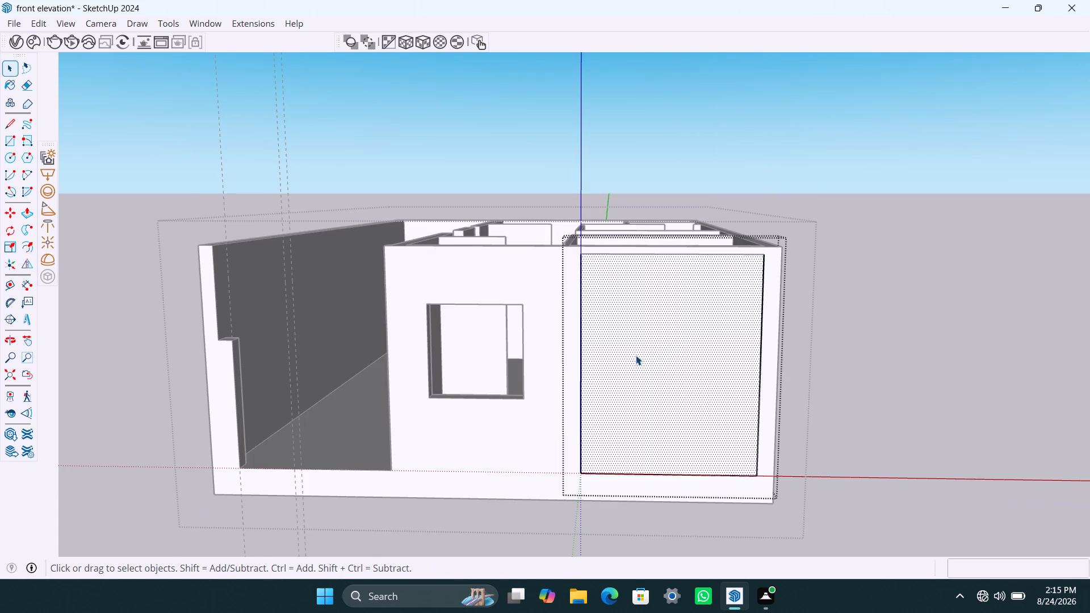
pyautogui.press('f')
pyautogui.click(621, 343)
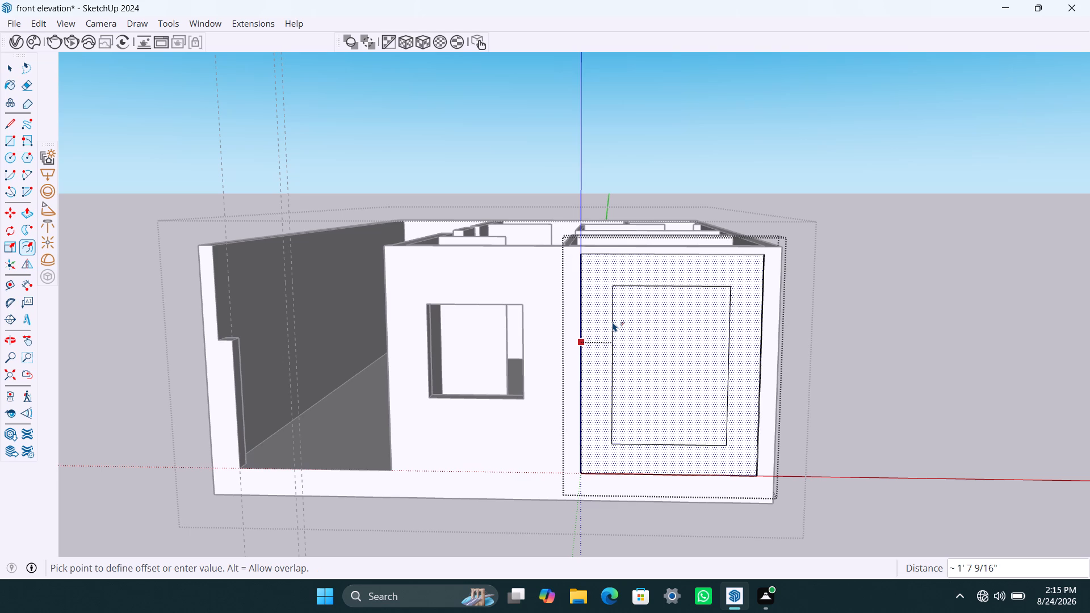
pyautogui.write('4.5"')
pyautogui.press('Return')
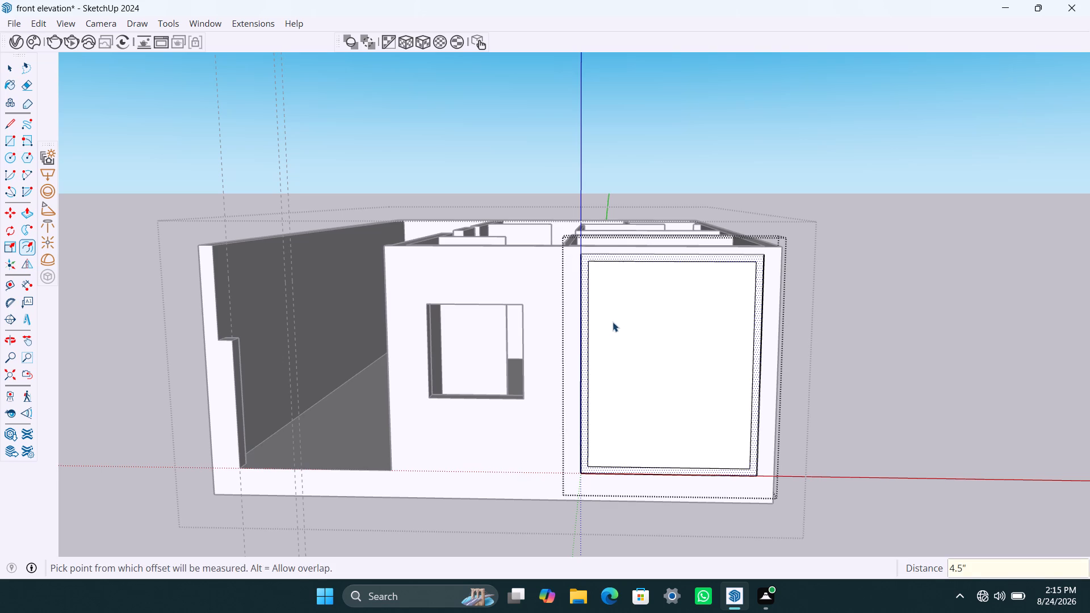
pyautogui.press('space')
pyautogui.click(615, 338)
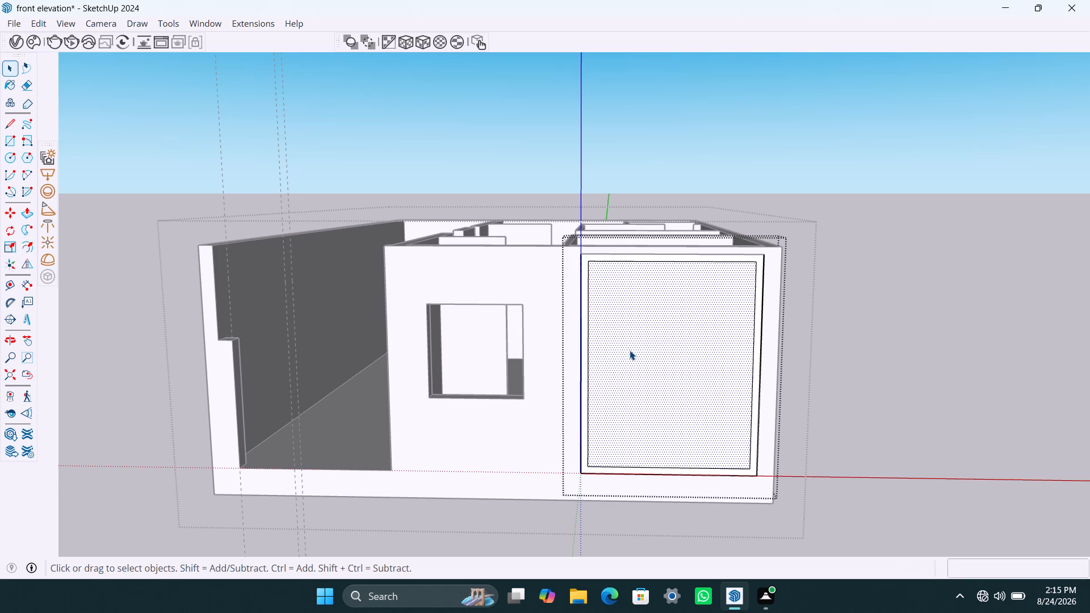
pyautogui.press('Delete')
# Push/Pull the frame face around the large opening by 2".
pyautogui.click(584, 369)
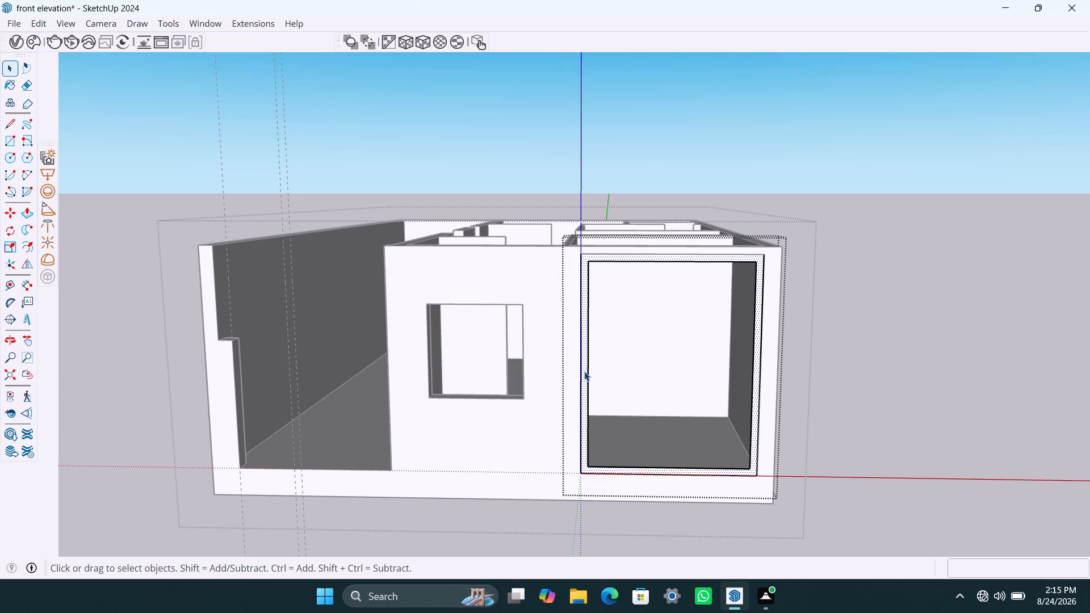
pyautogui.press('p')
pyautogui.click(584, 371)
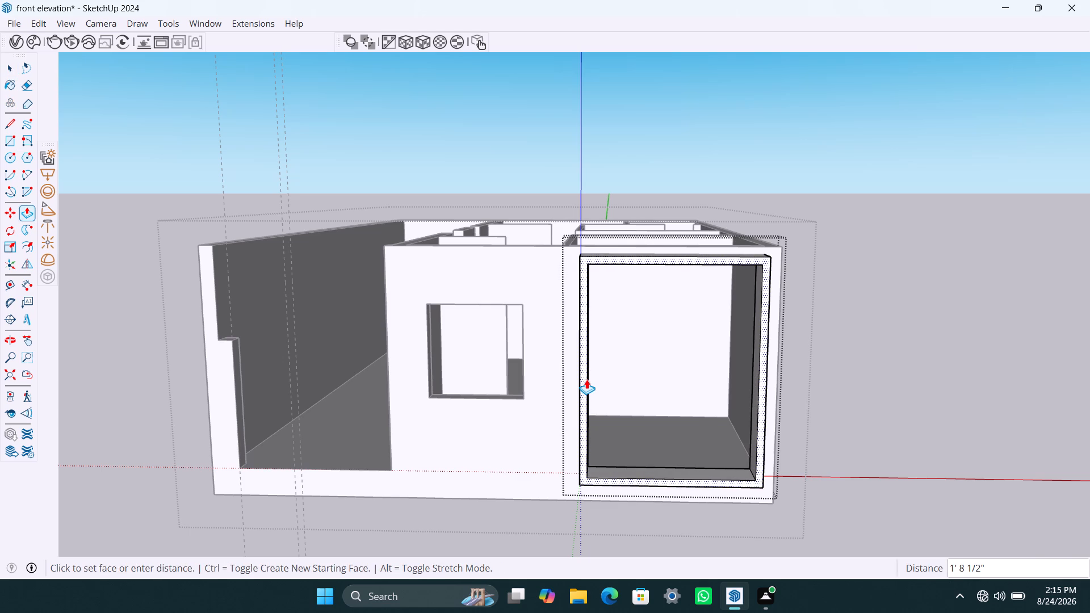
pyautogui.write('2"')
pyautogui.press('Return')
pyautogui.press('space')
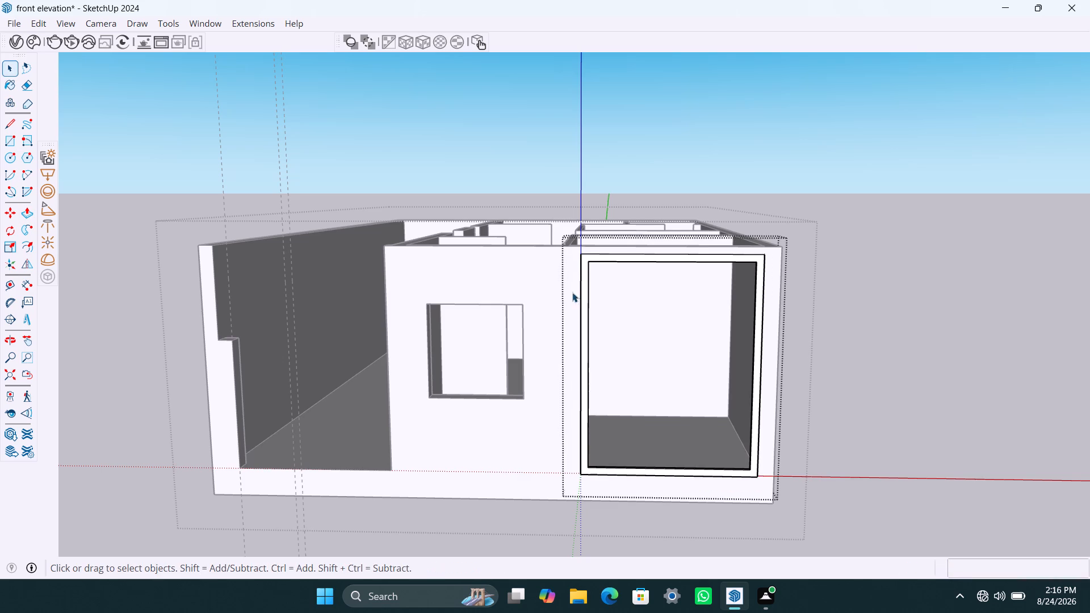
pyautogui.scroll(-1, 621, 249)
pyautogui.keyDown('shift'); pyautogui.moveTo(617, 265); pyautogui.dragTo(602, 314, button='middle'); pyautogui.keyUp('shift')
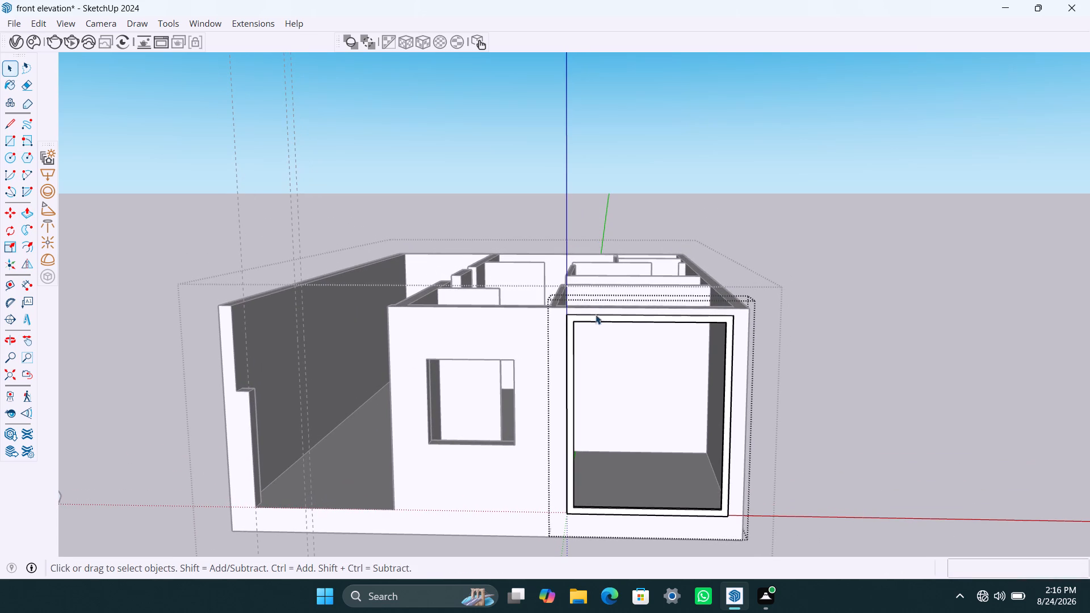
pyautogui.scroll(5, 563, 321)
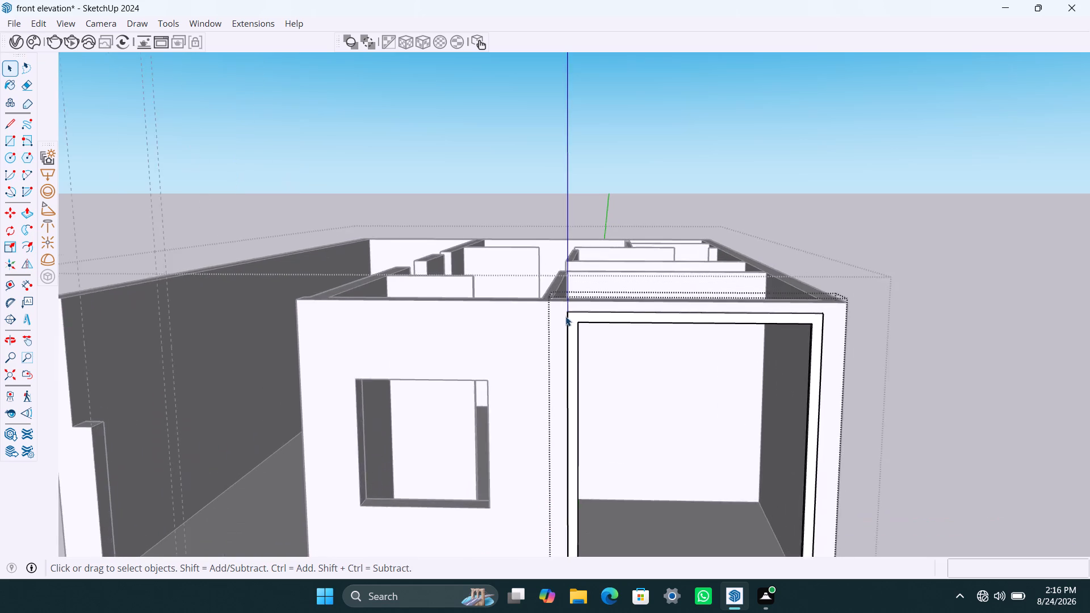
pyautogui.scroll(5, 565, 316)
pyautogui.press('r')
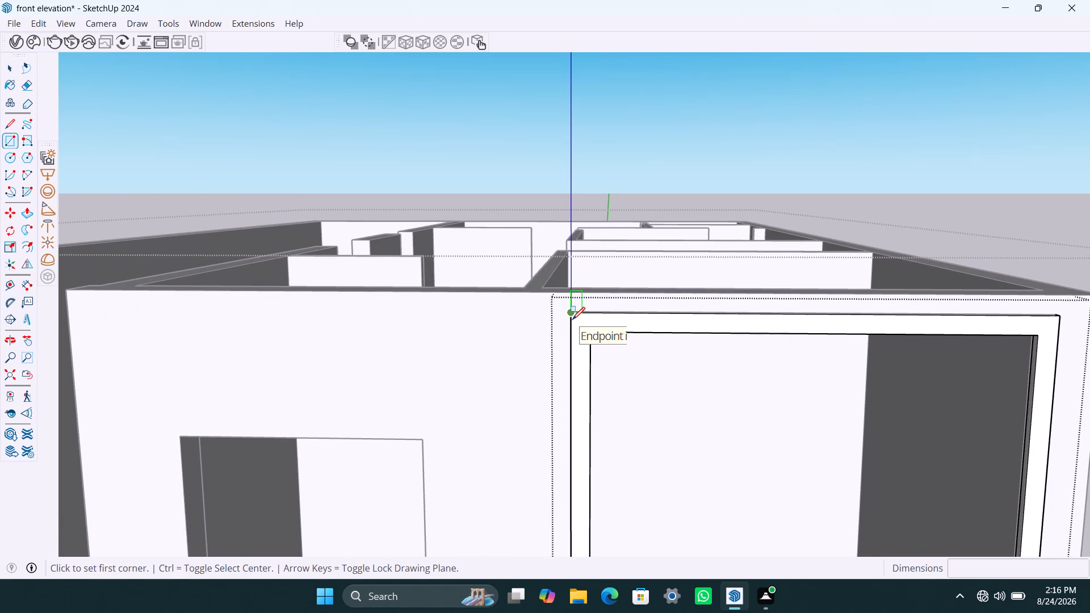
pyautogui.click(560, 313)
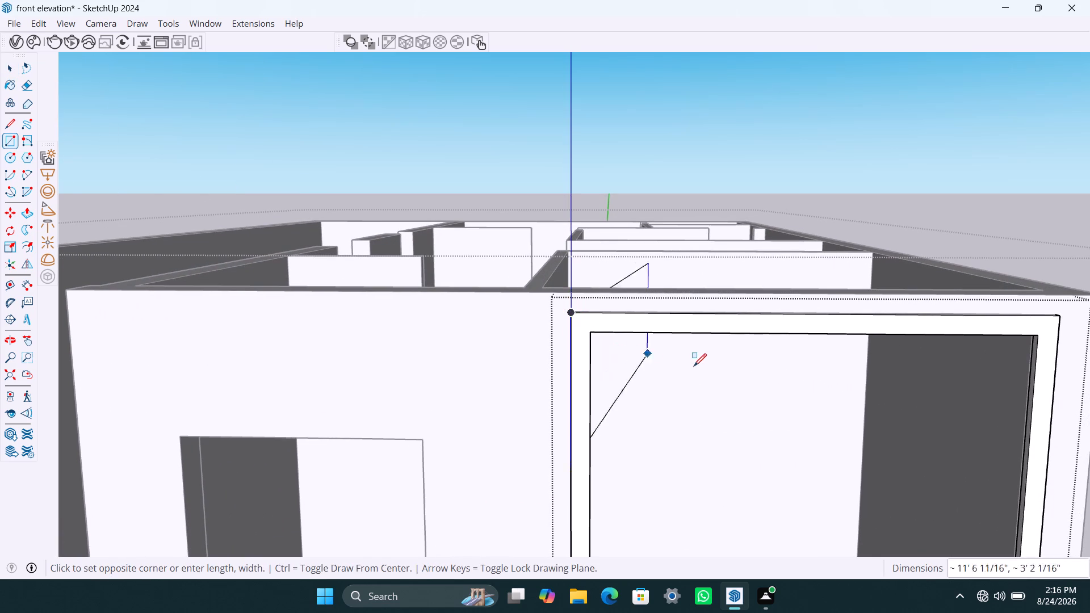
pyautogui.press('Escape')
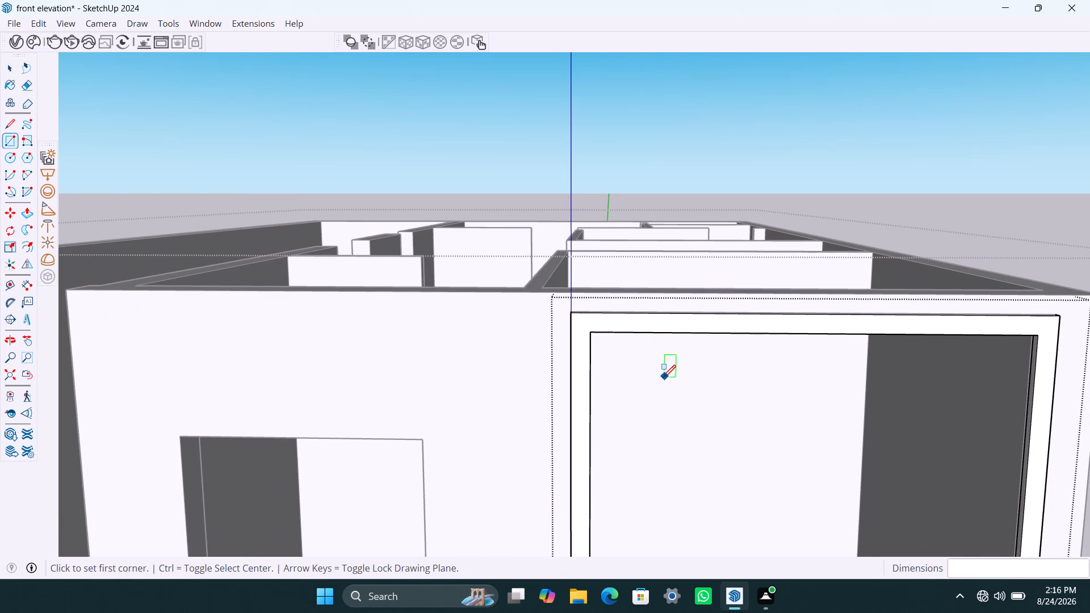
# Draw a rectangle about 9' 5" by 9 3/4" across the top of the large opening's frame and make it a group.
pyautogui.press('r')
pyautogui.click(559, 313)
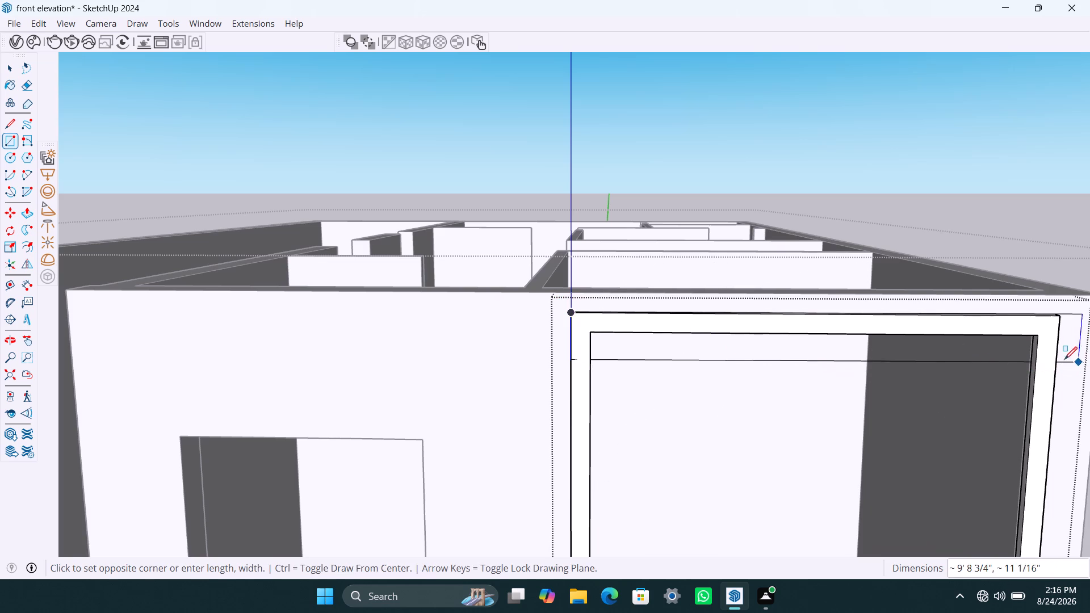
pyautogui.scroll(-1, 1063, 359)
pyautogui.keyDown('shift'); pyautogui.moveTo(1063, 359); pyautogui.dragTo(1008, 370, button='middle'); pyautogui.keyUp('shift')
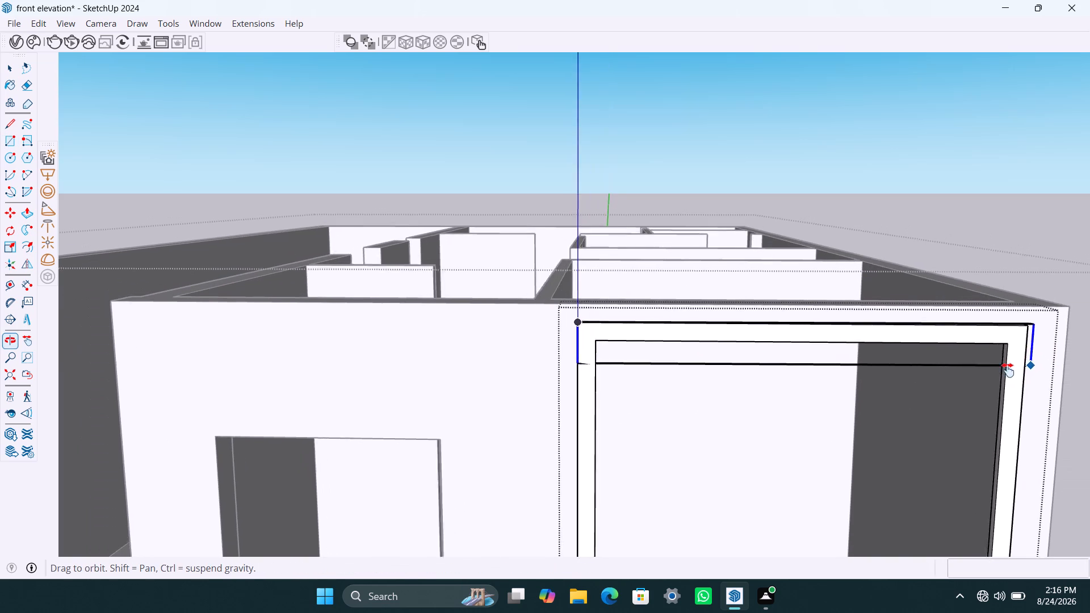
pyautogui.keyDown('shift'); pyautogui.moveTo(1008, 370); pyautogui.dragTo(974, 375, button='middle'); pyautogui.keyUp('shift')
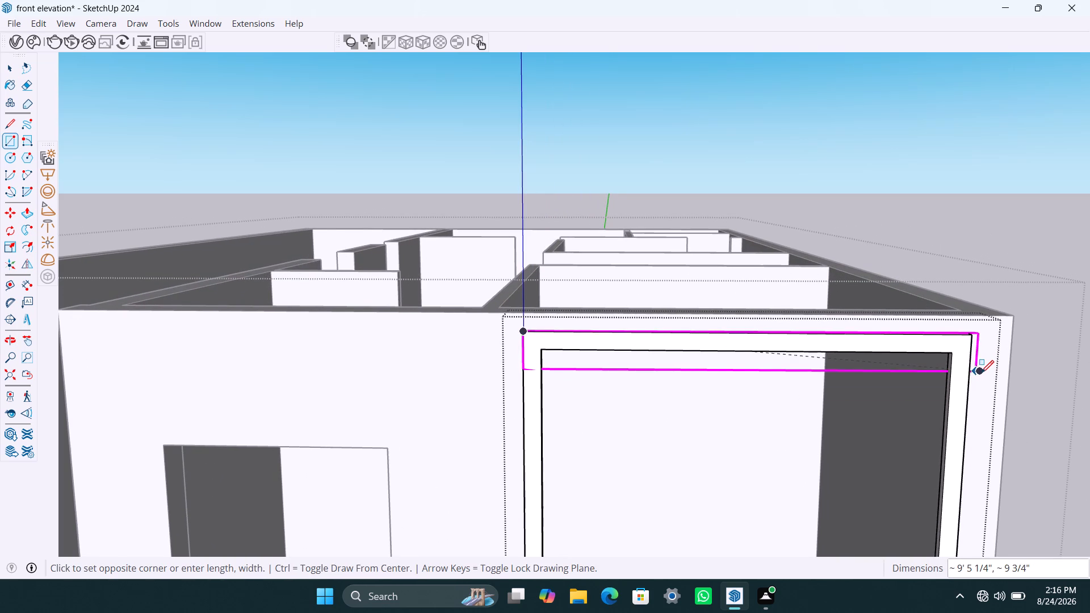
pyautogui.click(981, 373)
pyautogui.press('space')
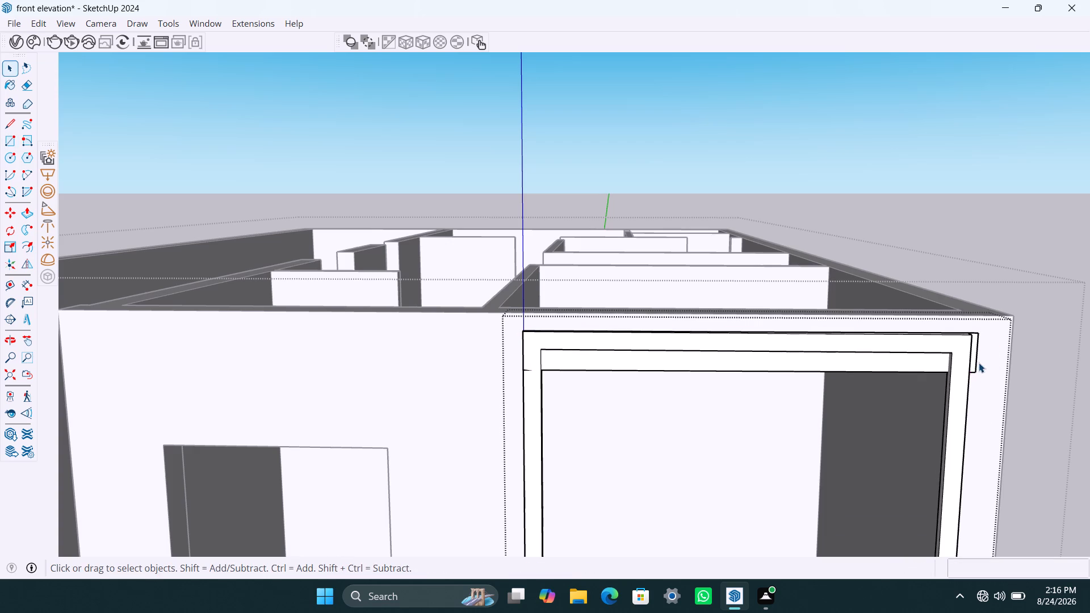
pyautogui.doubleClick(974, 356)
pyautogui.rightClick(974, 356)
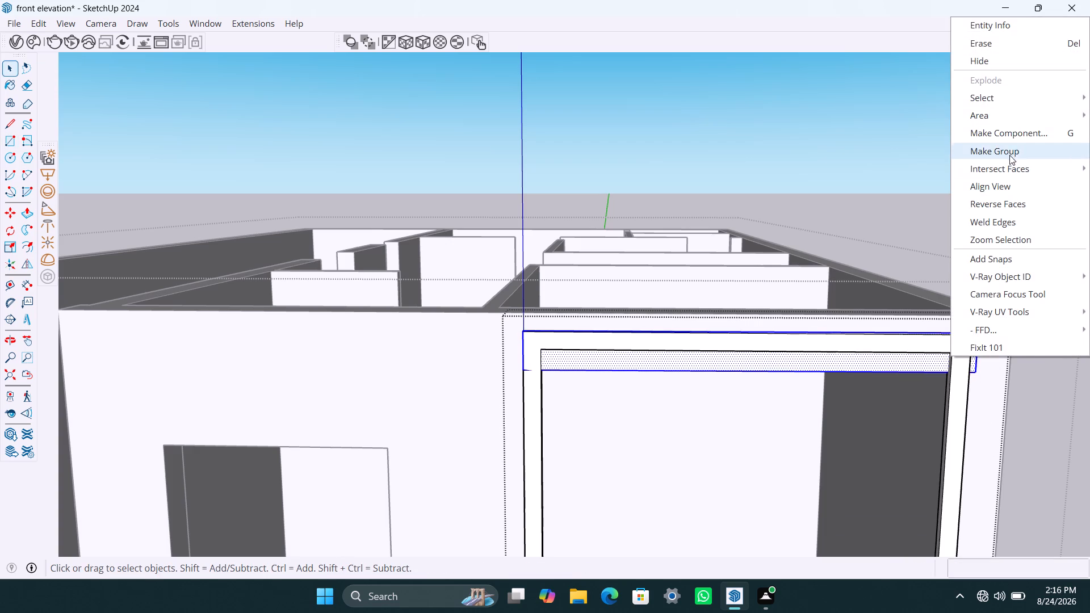
pyautogui.click(1009, 154)
# Open the new top strip's group for editing.
pyautogui.click(971, 359)
pyautogui.doubleClick(975, 354)
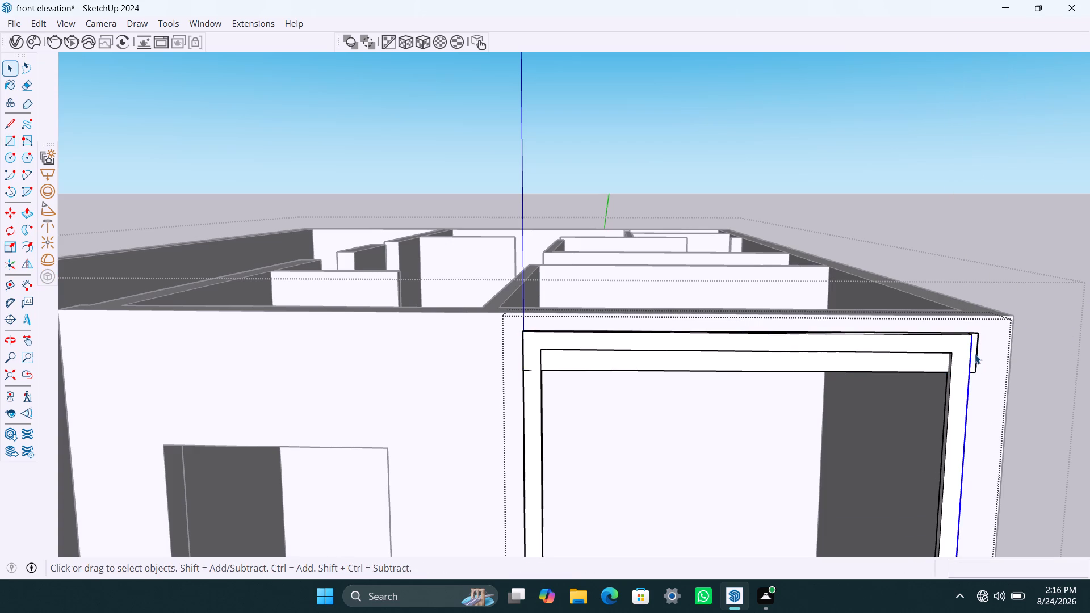
pyautogui.click(975, 354)
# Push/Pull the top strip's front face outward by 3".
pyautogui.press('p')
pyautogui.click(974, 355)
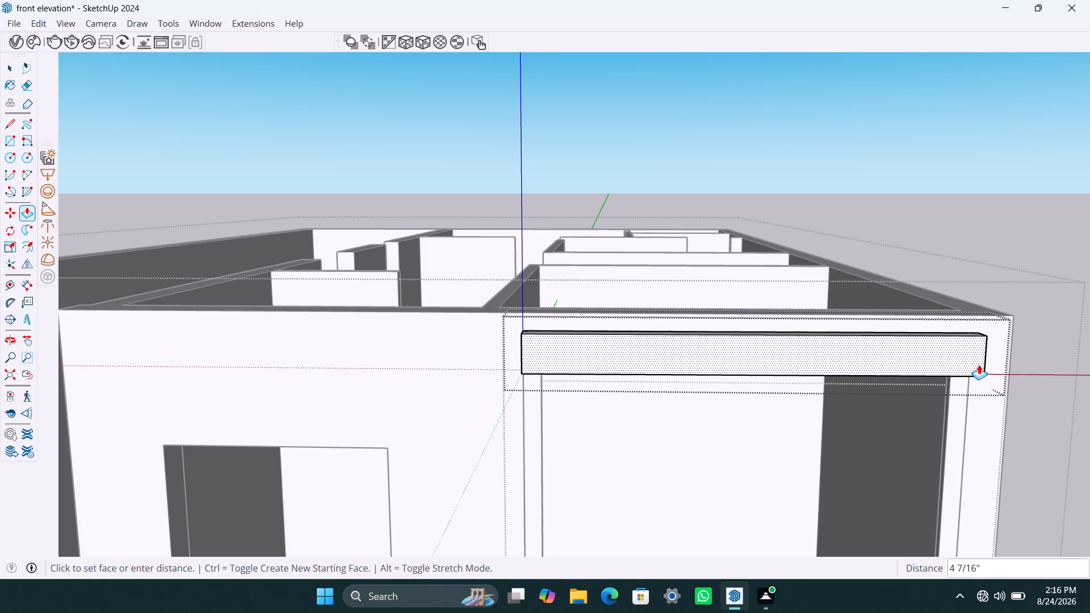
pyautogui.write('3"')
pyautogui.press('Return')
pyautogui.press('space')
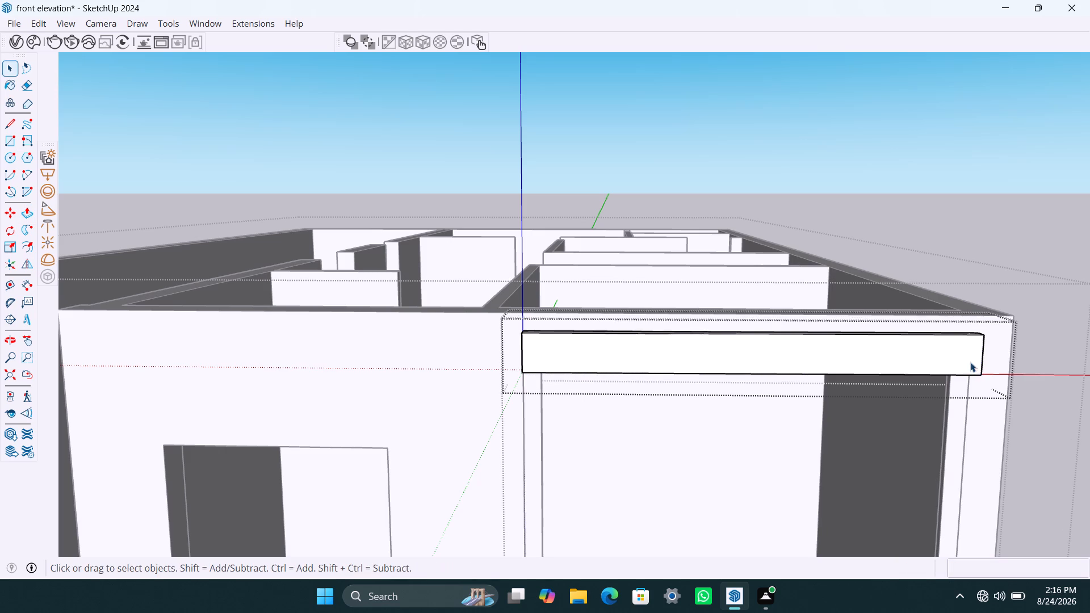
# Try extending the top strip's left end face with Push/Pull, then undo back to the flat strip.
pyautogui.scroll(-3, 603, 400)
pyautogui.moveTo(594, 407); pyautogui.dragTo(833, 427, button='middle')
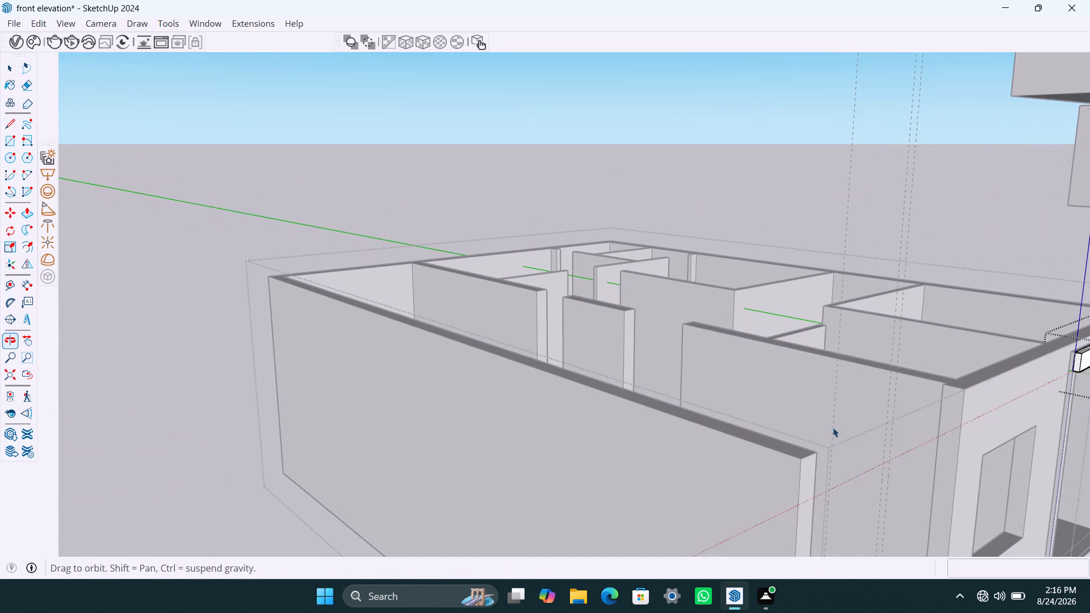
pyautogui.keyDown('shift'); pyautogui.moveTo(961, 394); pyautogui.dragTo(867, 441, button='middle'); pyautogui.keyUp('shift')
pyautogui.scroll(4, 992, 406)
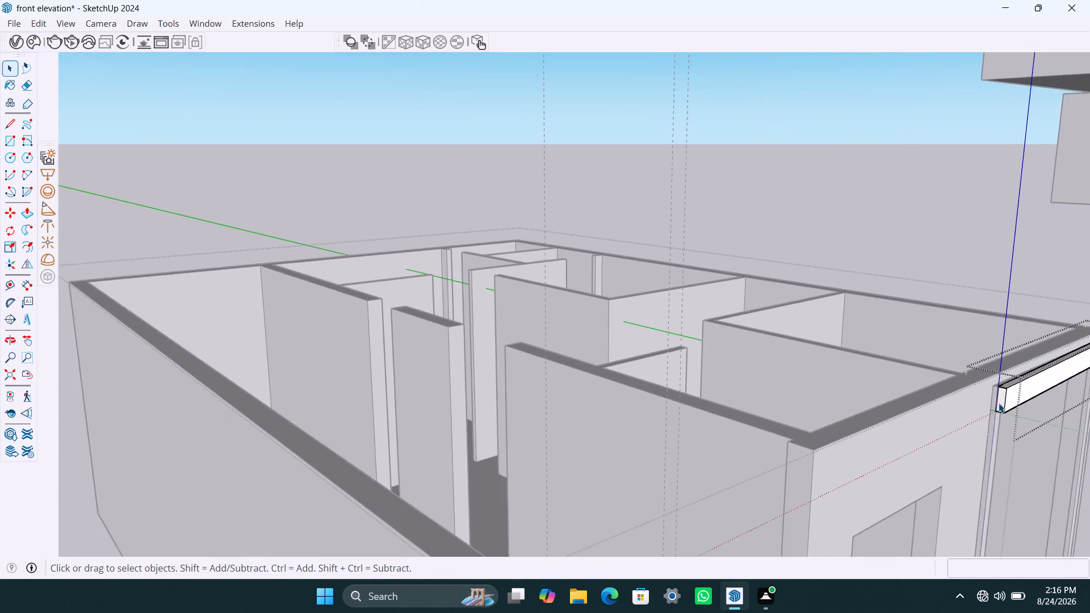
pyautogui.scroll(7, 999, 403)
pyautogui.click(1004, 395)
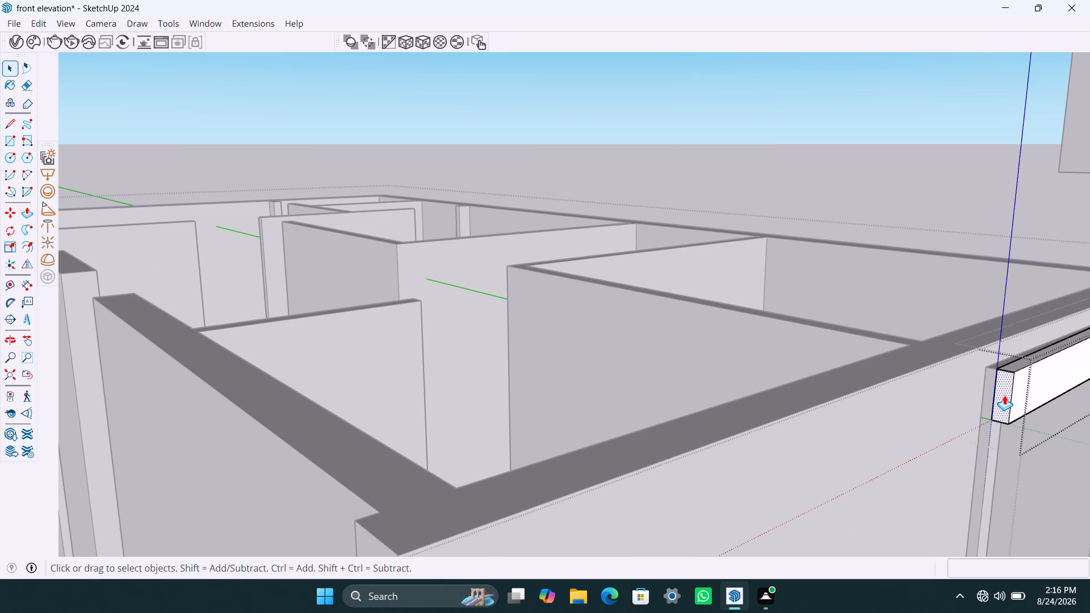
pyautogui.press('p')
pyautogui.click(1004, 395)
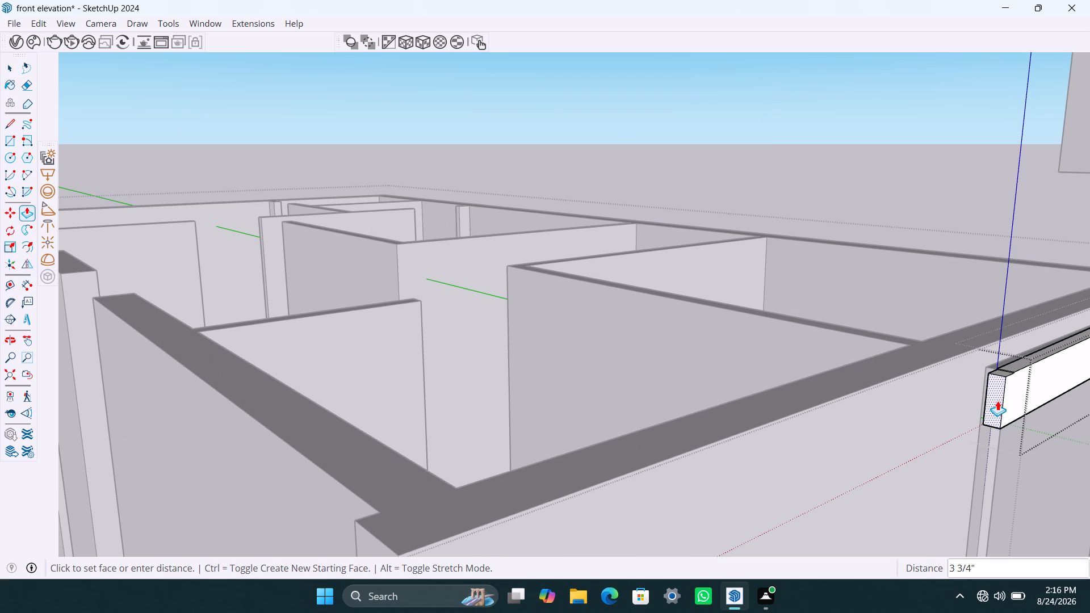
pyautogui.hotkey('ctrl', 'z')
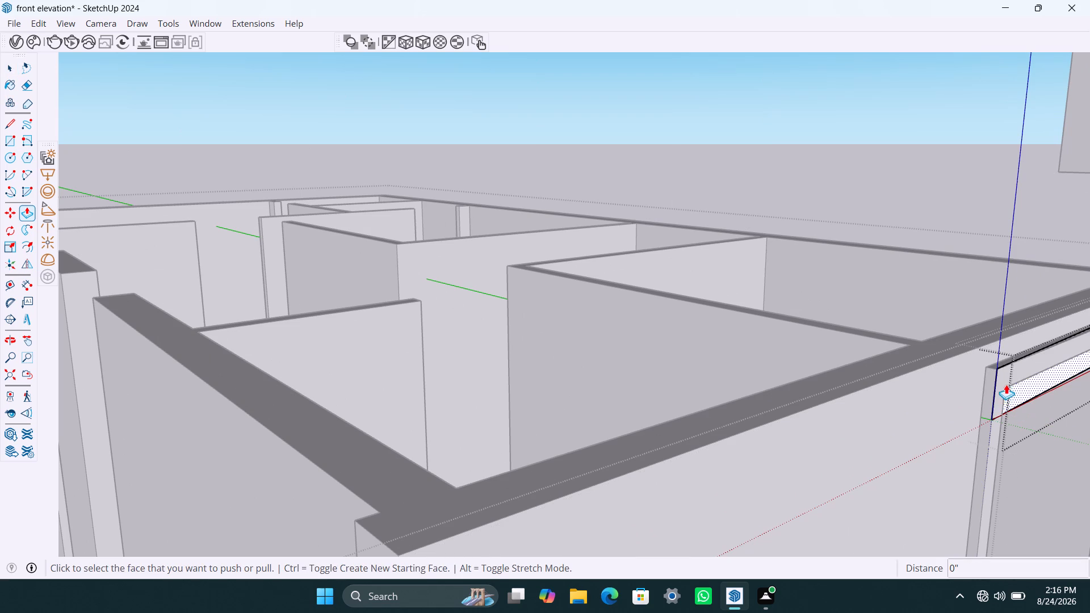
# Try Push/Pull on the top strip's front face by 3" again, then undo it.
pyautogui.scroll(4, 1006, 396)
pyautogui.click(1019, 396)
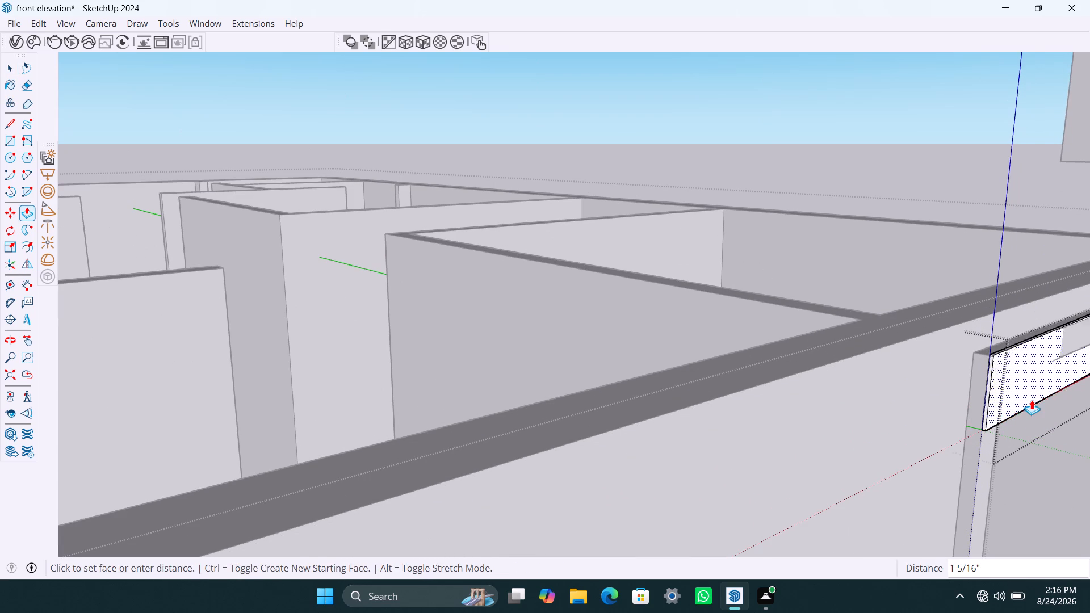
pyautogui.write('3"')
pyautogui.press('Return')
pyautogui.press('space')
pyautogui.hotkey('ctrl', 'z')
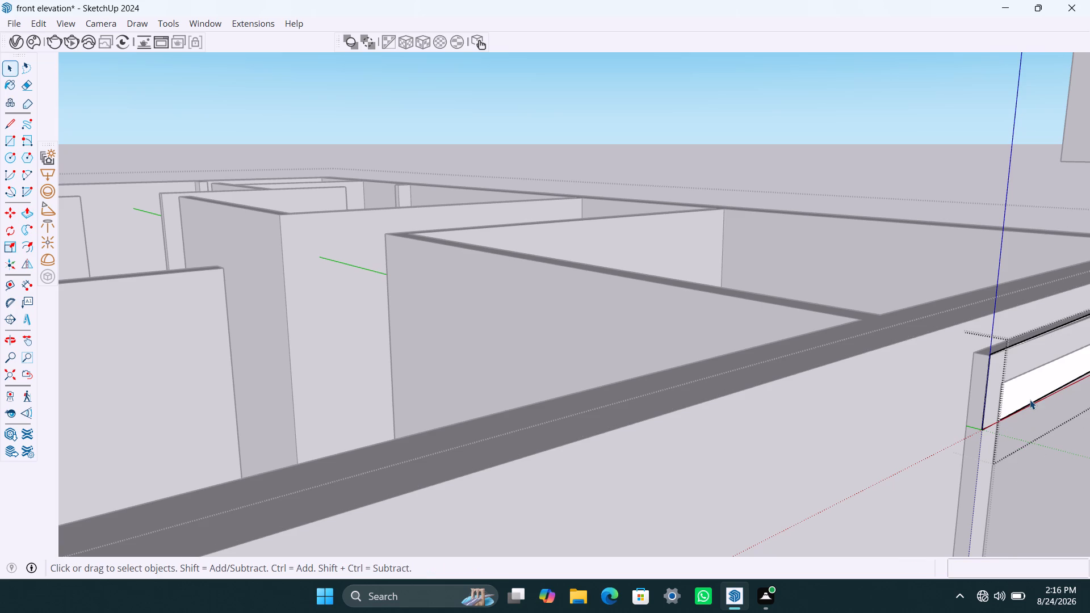
# Push/Pull the top strip's front face outward by 1".
pyautogui.click(1026, 384)
pyautogui.press('p')
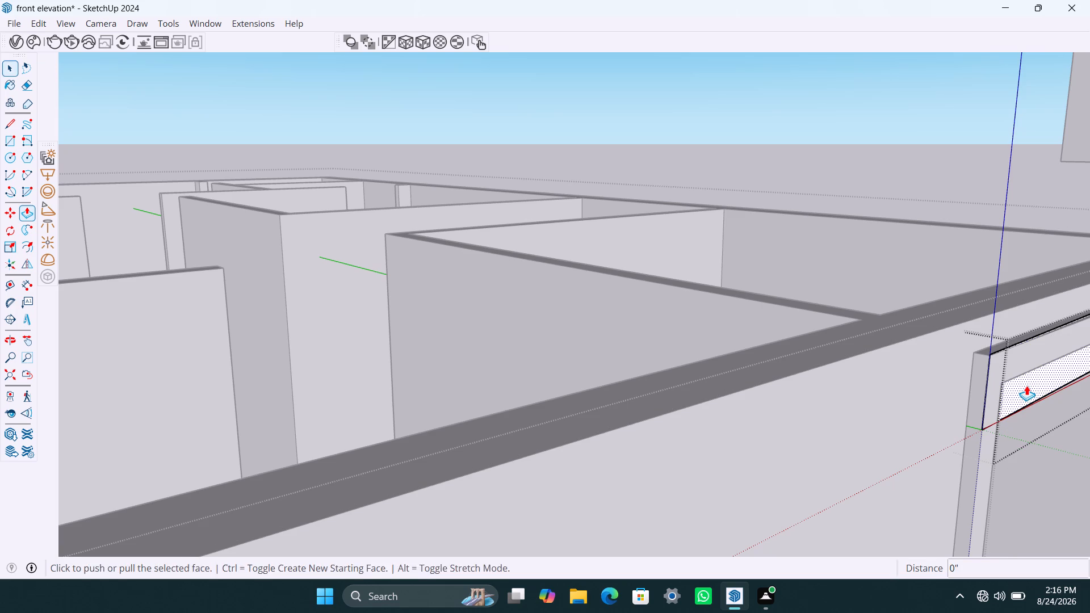
pyautogui.click(1026, 385)
pyautogui.write('1"')
pyautogui.press('Return')
pyautogui.press('space')
# Delete the stray edge crossing the upper part of the top strip's left end face.
pyautogui.scroll(4, 1011, 385)
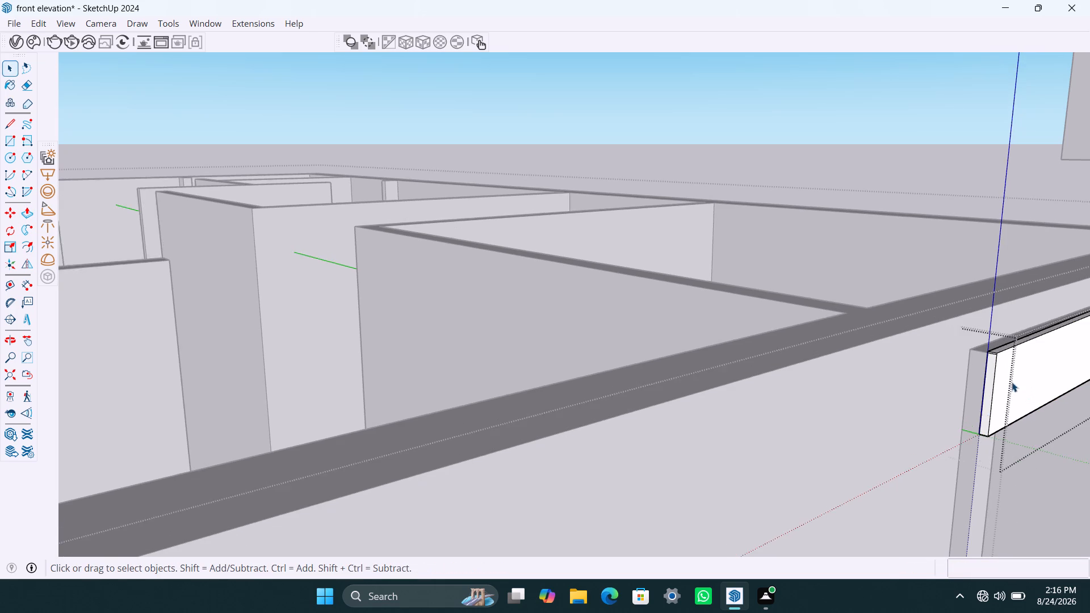
pyautogui.scroll(1, 1020, 393)
pyautogui.scroll(5, 981, 347)
pyautogui.moveTo(984, 354); pyautogui.dragTo(986, 403, button='middle')
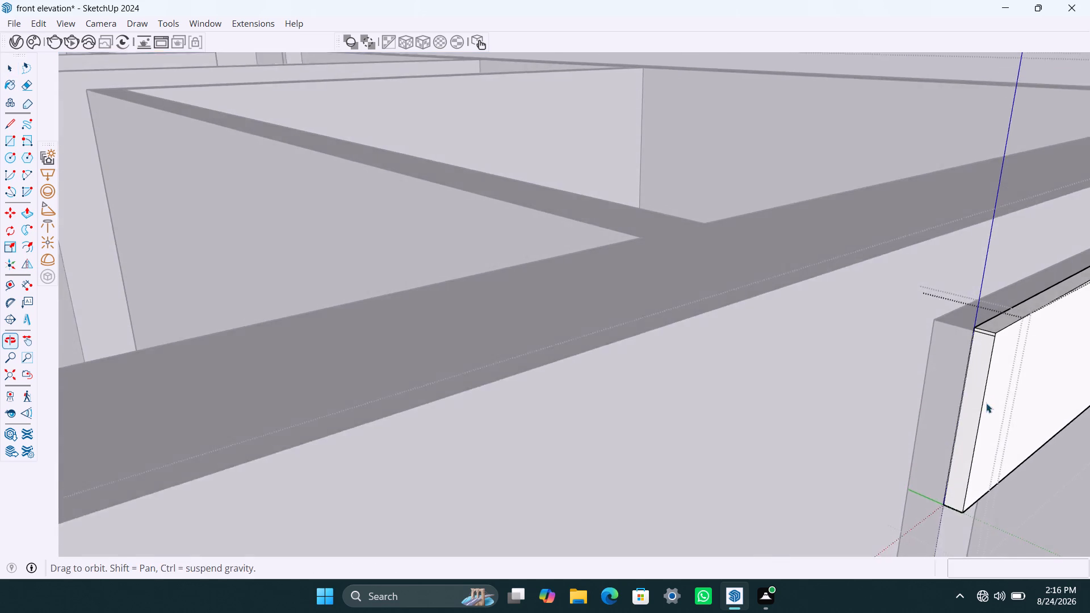
pyautogui.moveTo(986, 403); pyautogui.dragTo(986, 404, button='middle')
pyautogui.scroll(7, 994, 324)
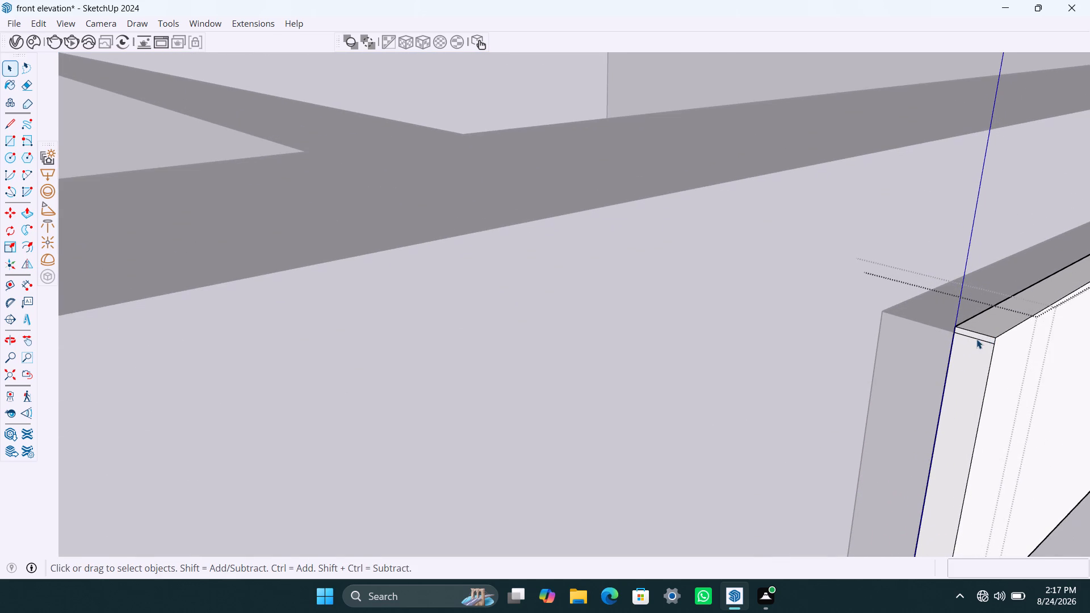
pyautogui.click(976, 339)
pyautogui.press('Delete')
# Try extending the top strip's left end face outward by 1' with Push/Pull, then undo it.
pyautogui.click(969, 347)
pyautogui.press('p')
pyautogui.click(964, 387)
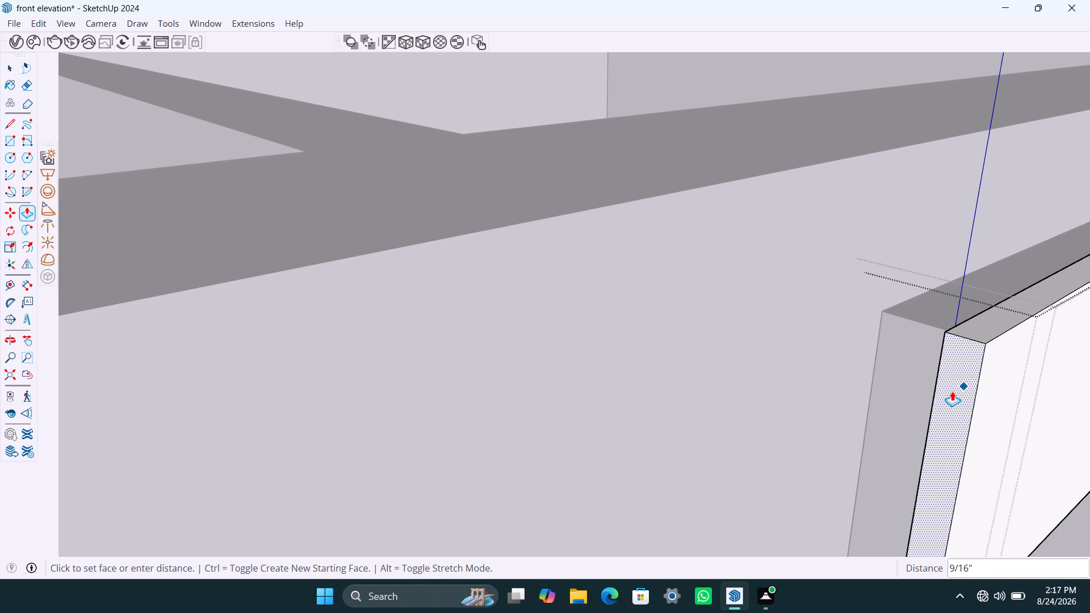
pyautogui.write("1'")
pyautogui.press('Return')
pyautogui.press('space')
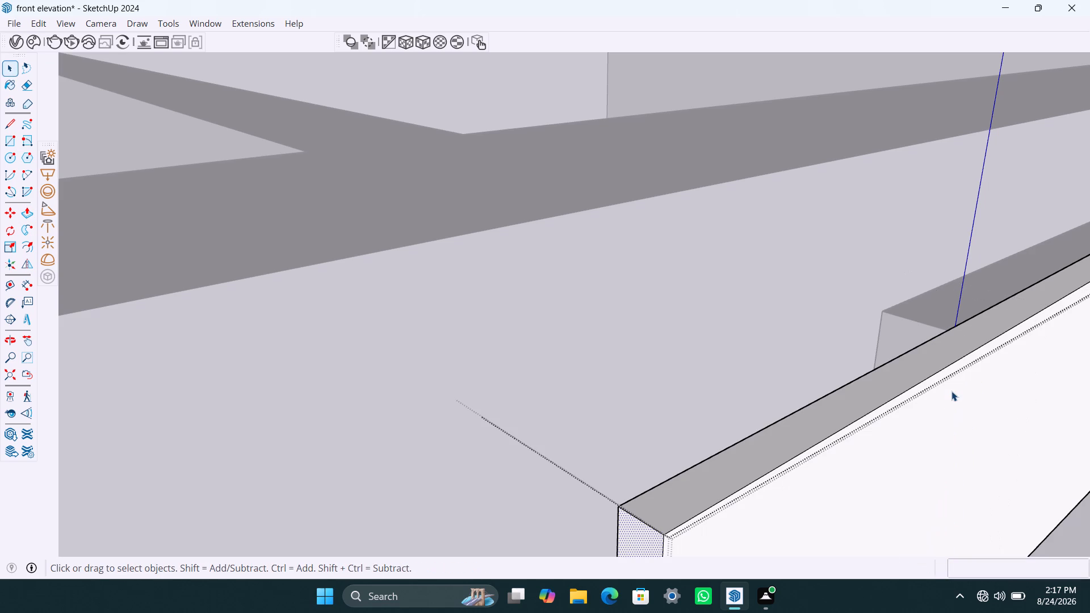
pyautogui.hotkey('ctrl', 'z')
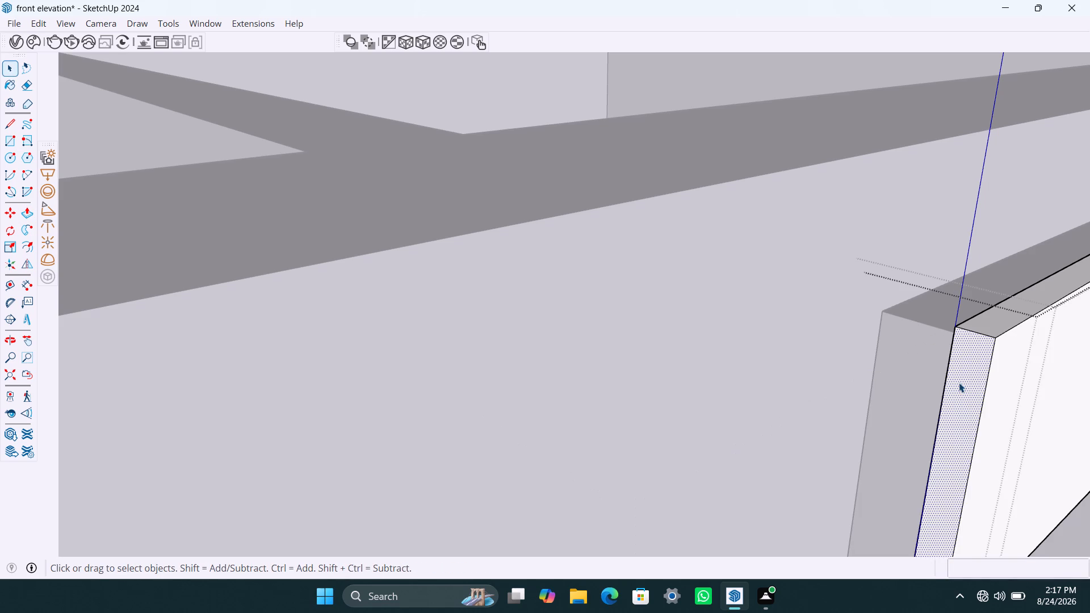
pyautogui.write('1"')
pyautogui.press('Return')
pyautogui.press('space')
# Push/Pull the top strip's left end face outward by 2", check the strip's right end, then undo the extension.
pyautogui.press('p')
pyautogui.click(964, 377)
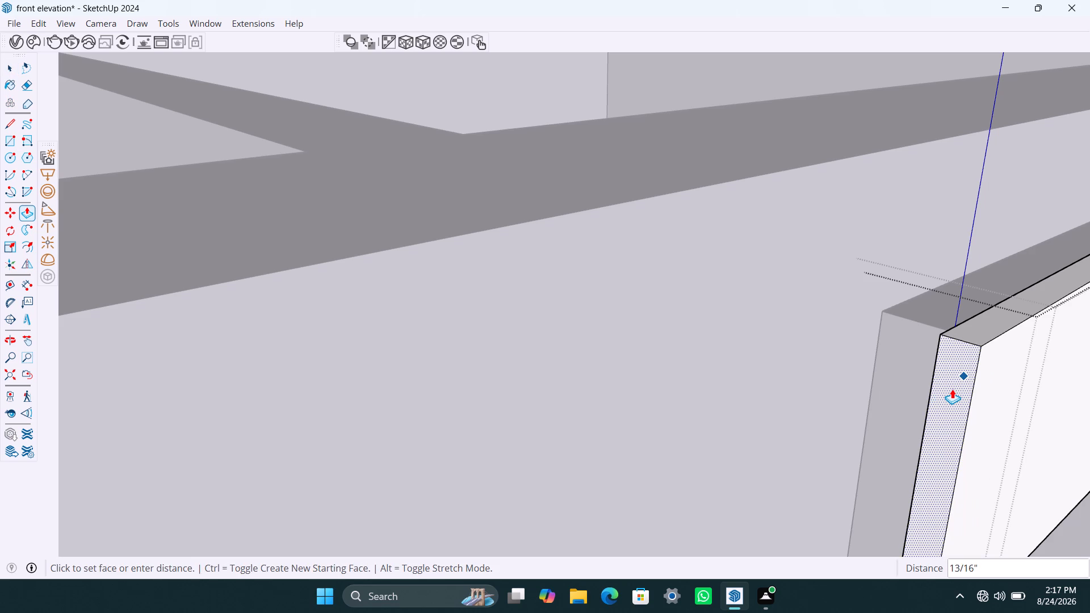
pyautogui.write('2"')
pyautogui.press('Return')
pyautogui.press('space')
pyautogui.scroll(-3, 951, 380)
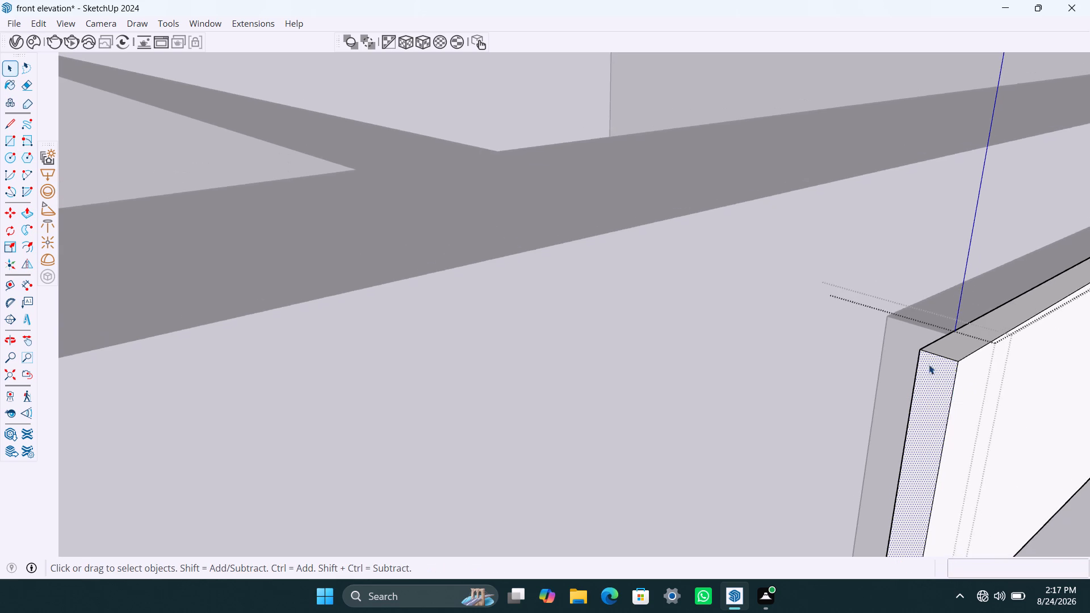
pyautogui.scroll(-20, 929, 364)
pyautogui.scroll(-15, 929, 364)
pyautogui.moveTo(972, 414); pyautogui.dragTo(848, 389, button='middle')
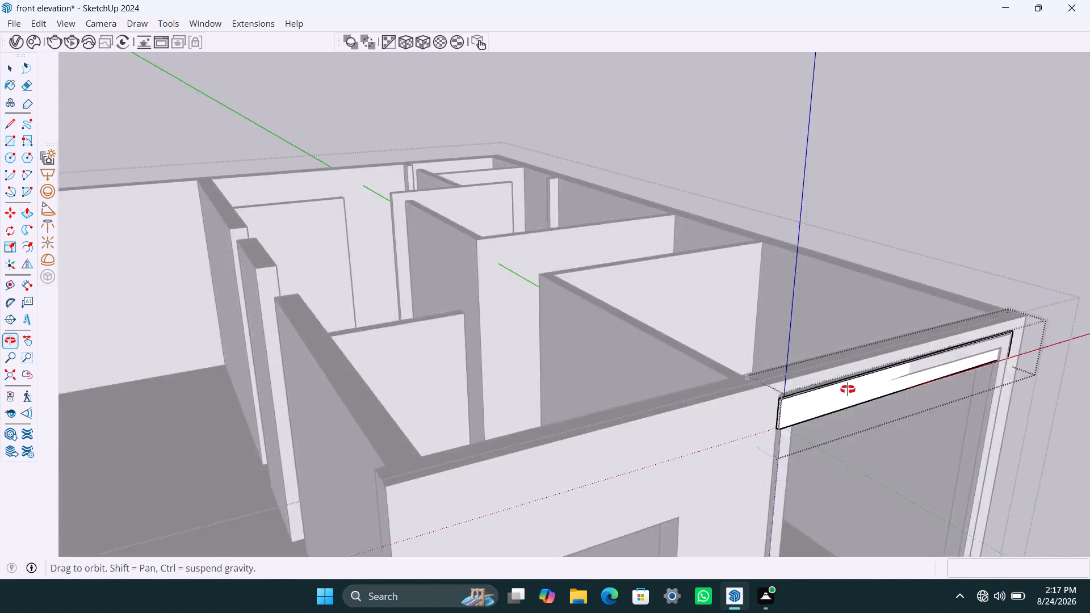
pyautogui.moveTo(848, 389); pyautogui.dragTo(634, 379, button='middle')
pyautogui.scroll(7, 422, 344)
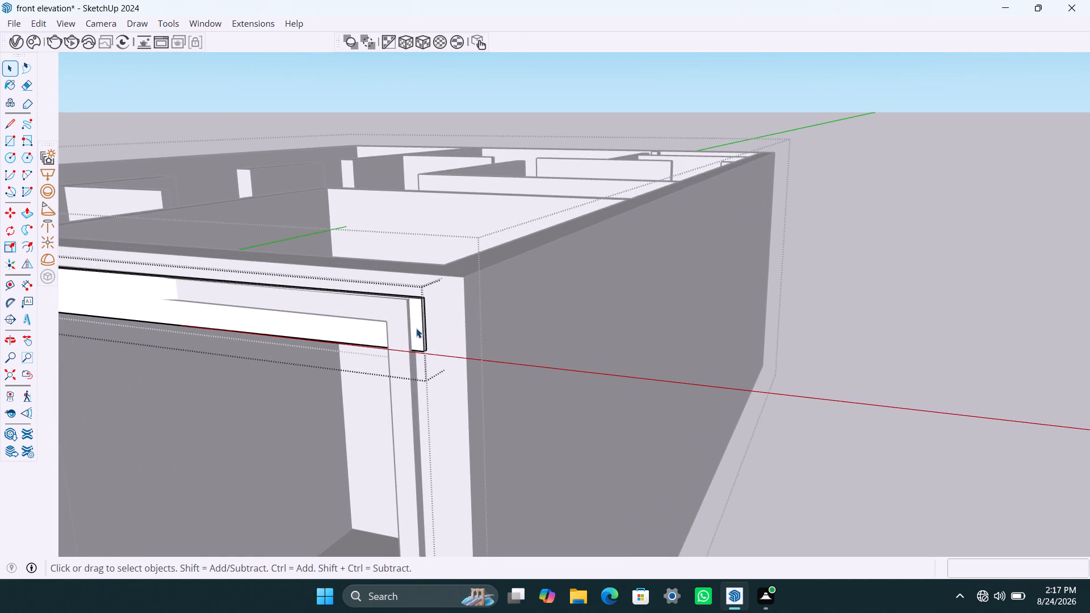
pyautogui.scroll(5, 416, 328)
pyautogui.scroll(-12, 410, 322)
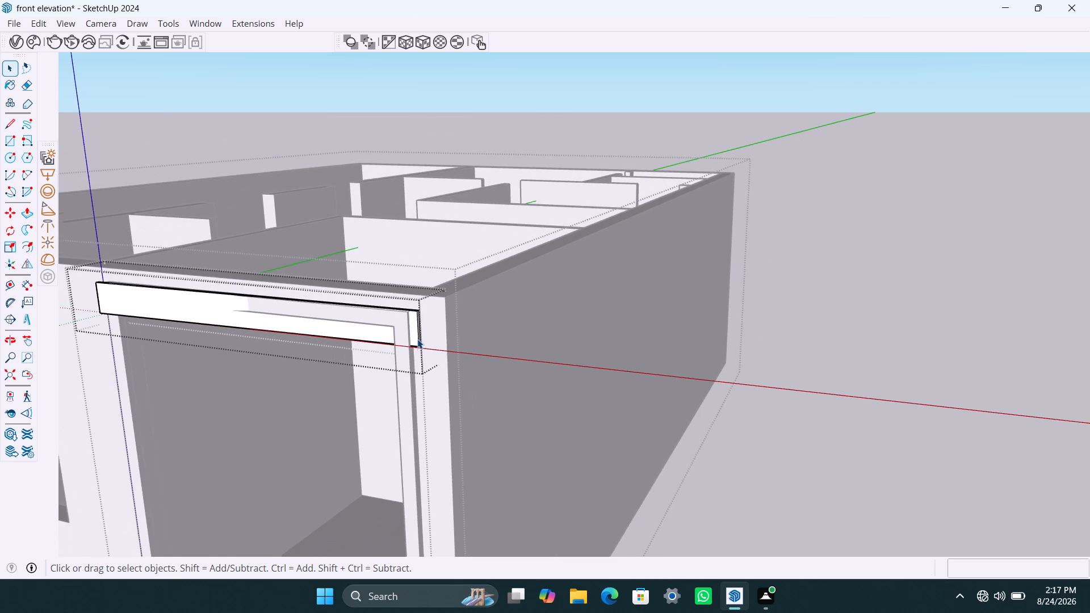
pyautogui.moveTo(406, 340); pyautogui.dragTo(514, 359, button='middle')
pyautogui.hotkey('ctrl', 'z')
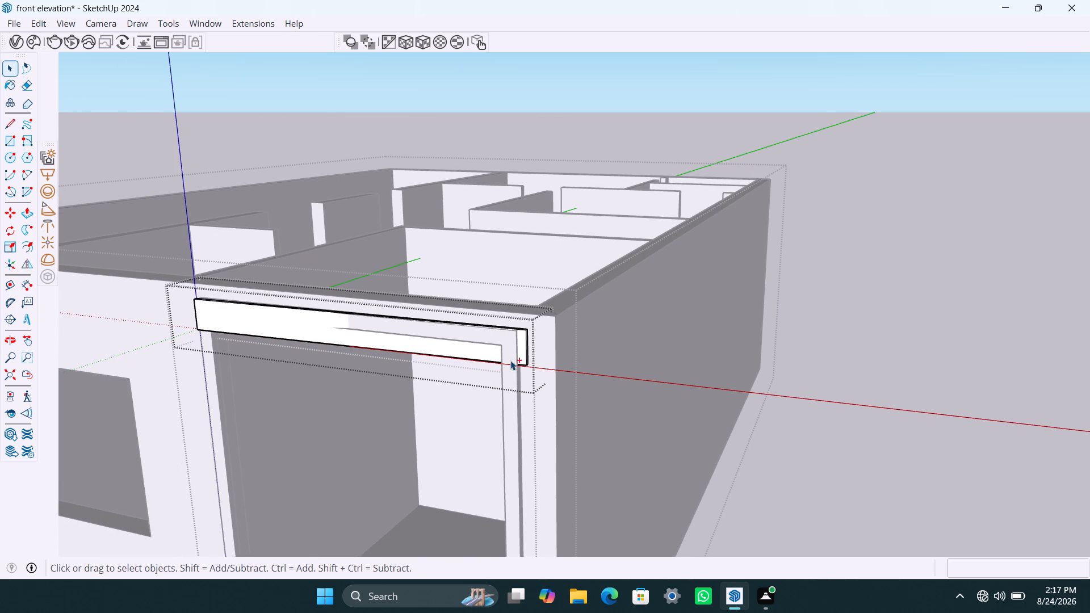
# Undo the top strip's construction back to the plain frame around the large front opening.
pyautogui.hotkey('ctrl', 'z')
pyautogui.hotkey('ctrl', 'z')
pyautogui.hotkey('ctrl', 'z')
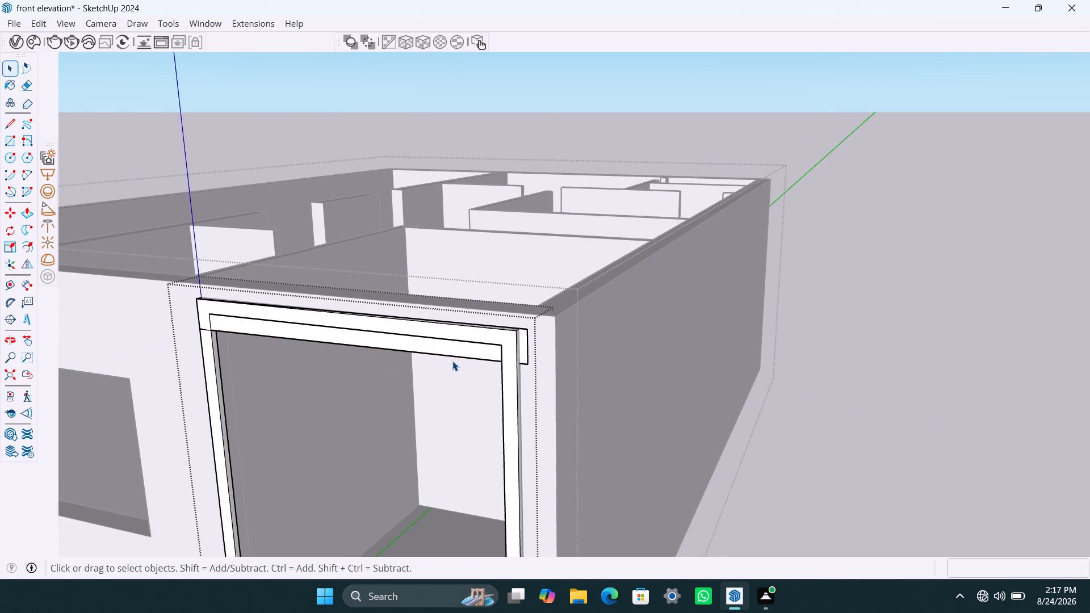
pyautogui.hotkey('ctrl', 'z')
pyautogui.hotkey('ctrl', 'z')
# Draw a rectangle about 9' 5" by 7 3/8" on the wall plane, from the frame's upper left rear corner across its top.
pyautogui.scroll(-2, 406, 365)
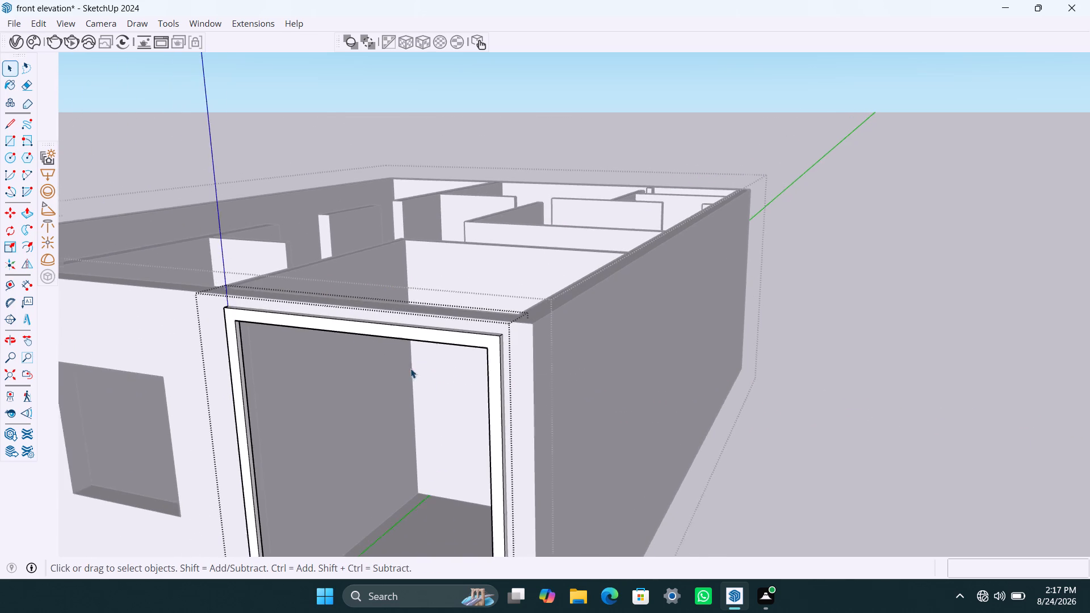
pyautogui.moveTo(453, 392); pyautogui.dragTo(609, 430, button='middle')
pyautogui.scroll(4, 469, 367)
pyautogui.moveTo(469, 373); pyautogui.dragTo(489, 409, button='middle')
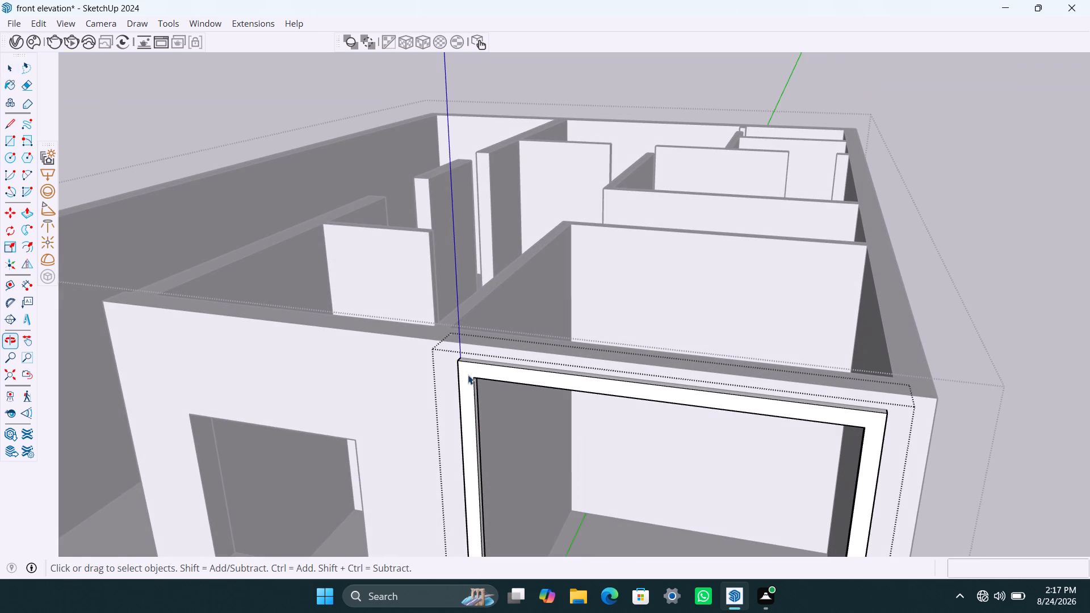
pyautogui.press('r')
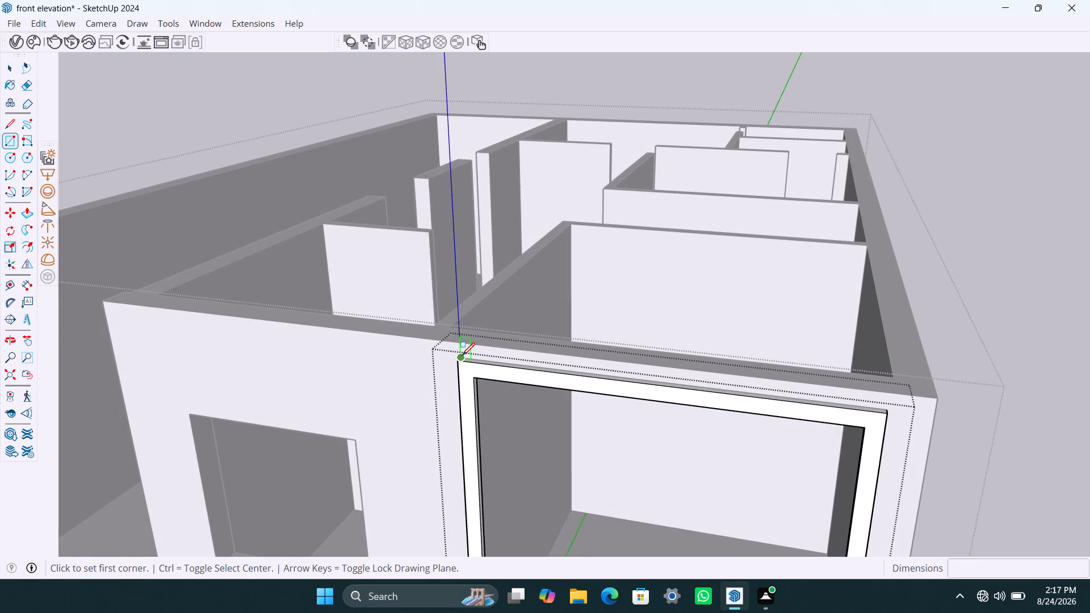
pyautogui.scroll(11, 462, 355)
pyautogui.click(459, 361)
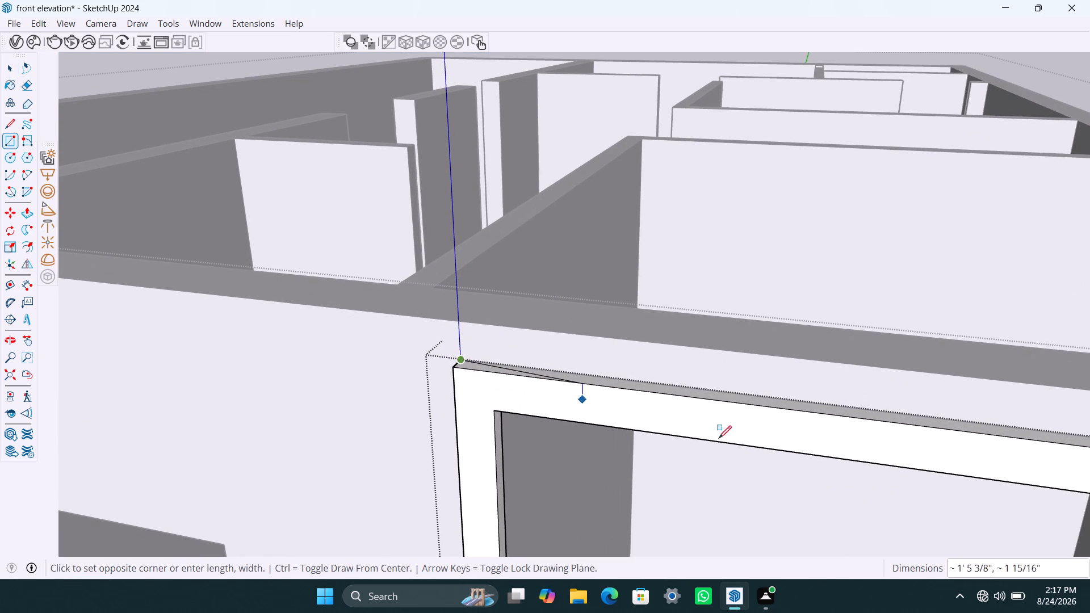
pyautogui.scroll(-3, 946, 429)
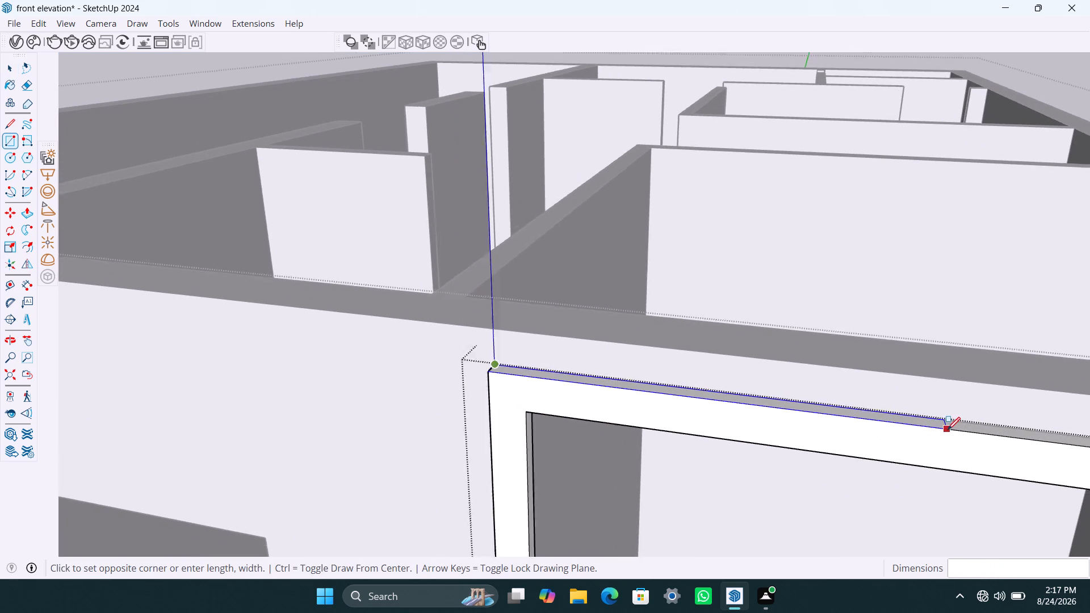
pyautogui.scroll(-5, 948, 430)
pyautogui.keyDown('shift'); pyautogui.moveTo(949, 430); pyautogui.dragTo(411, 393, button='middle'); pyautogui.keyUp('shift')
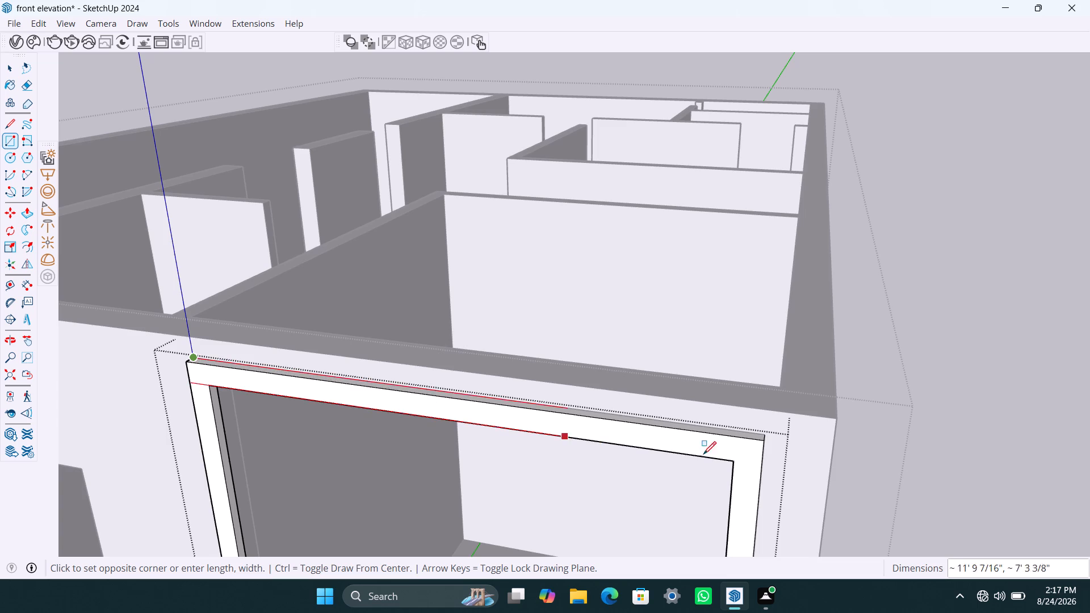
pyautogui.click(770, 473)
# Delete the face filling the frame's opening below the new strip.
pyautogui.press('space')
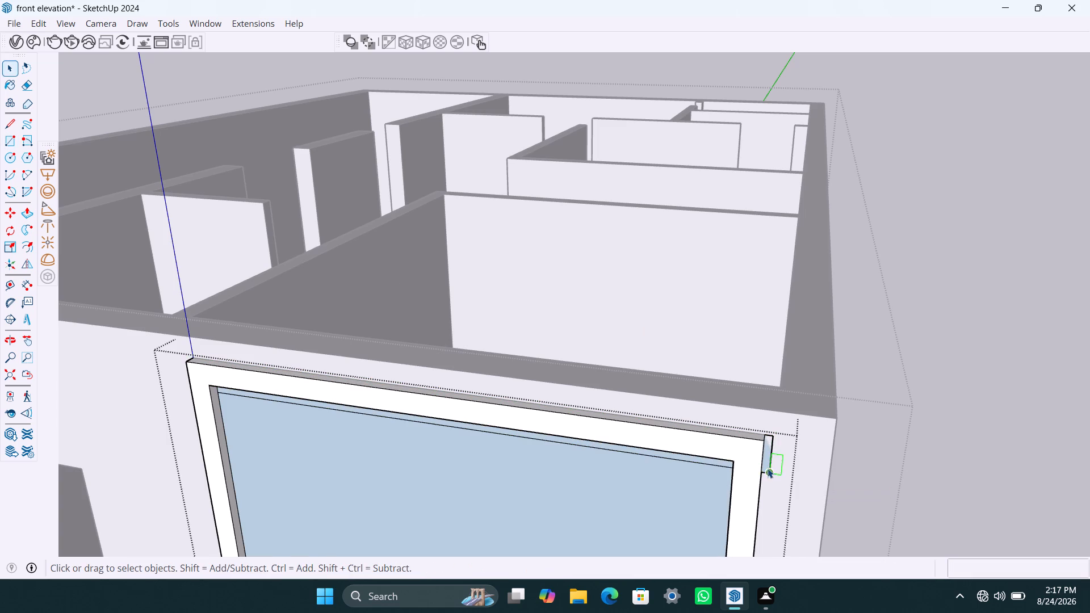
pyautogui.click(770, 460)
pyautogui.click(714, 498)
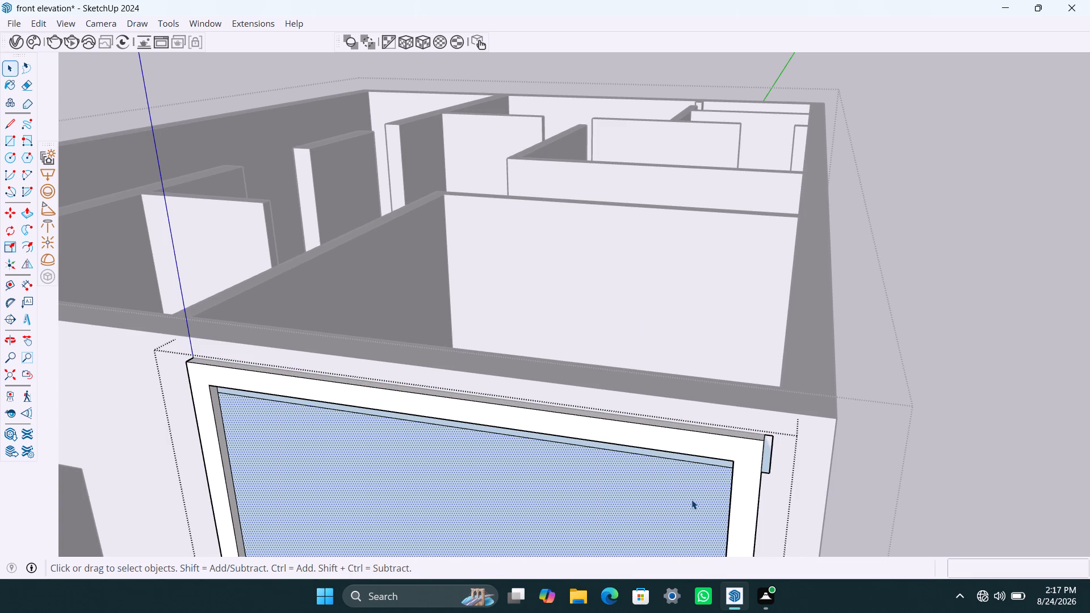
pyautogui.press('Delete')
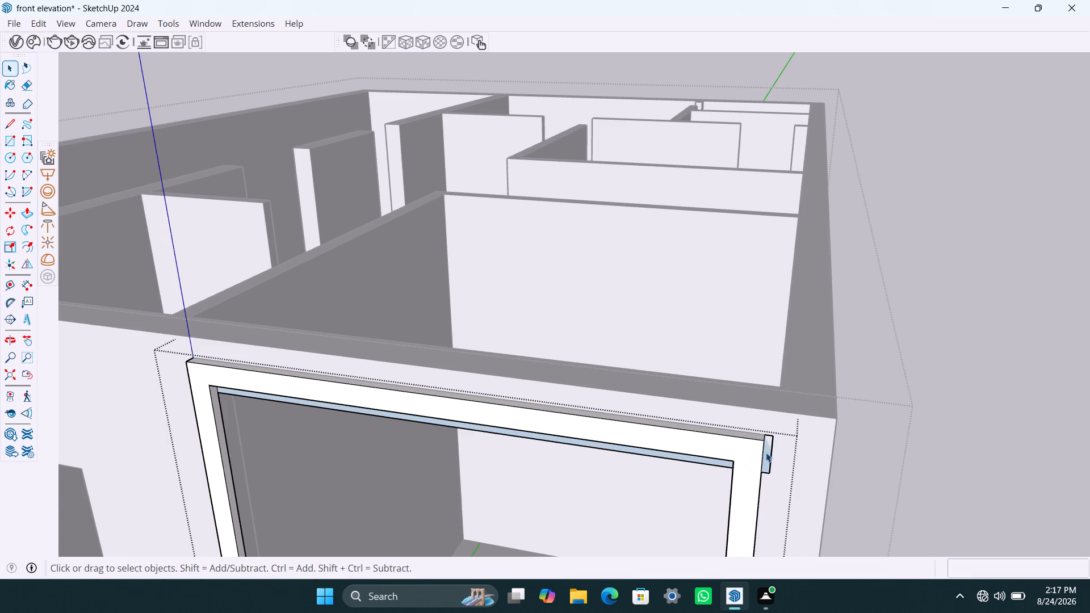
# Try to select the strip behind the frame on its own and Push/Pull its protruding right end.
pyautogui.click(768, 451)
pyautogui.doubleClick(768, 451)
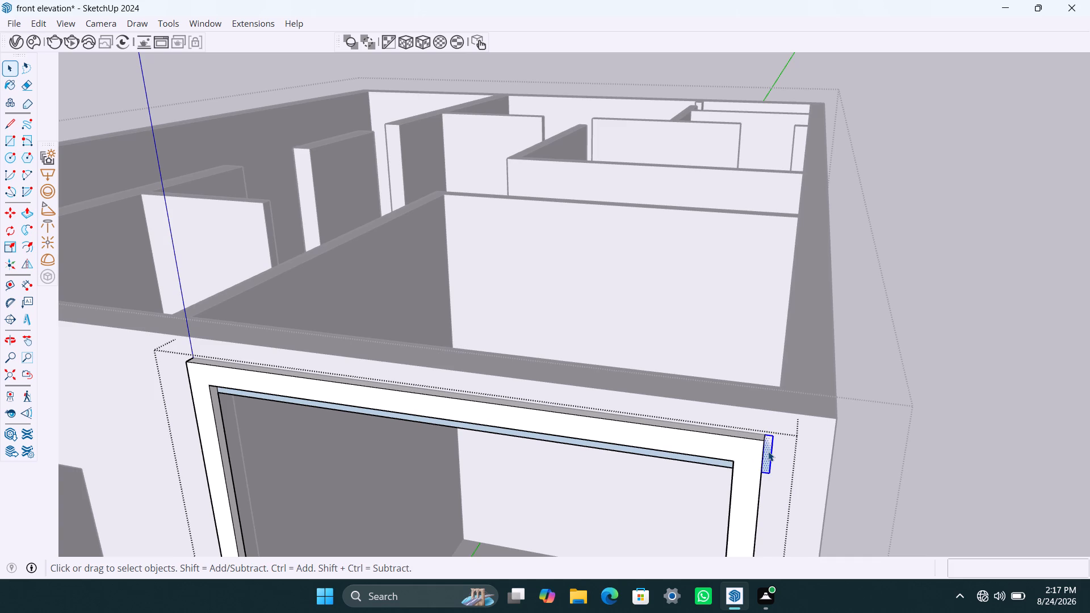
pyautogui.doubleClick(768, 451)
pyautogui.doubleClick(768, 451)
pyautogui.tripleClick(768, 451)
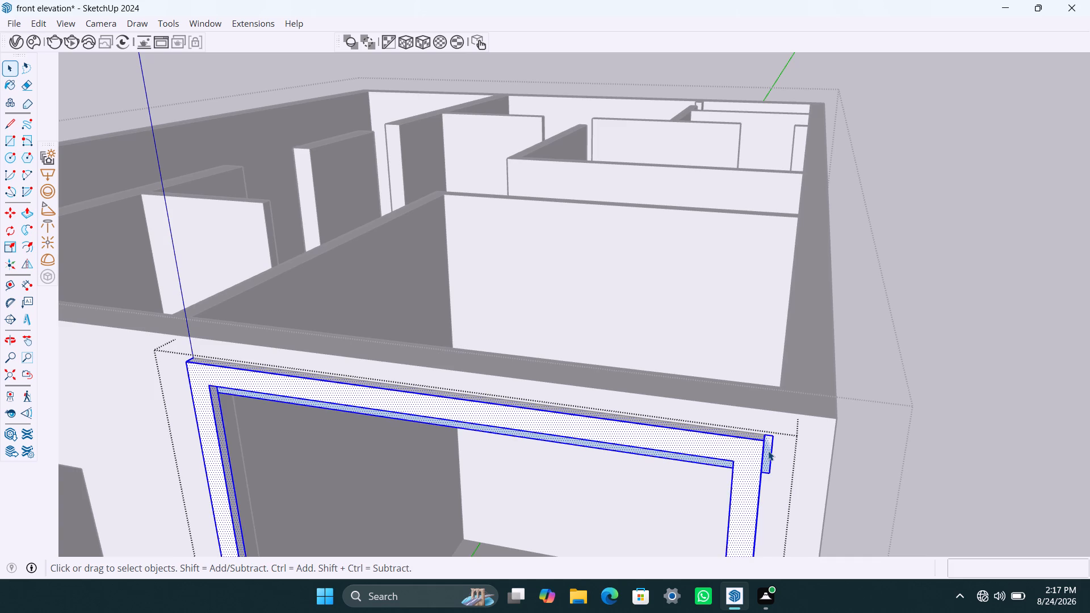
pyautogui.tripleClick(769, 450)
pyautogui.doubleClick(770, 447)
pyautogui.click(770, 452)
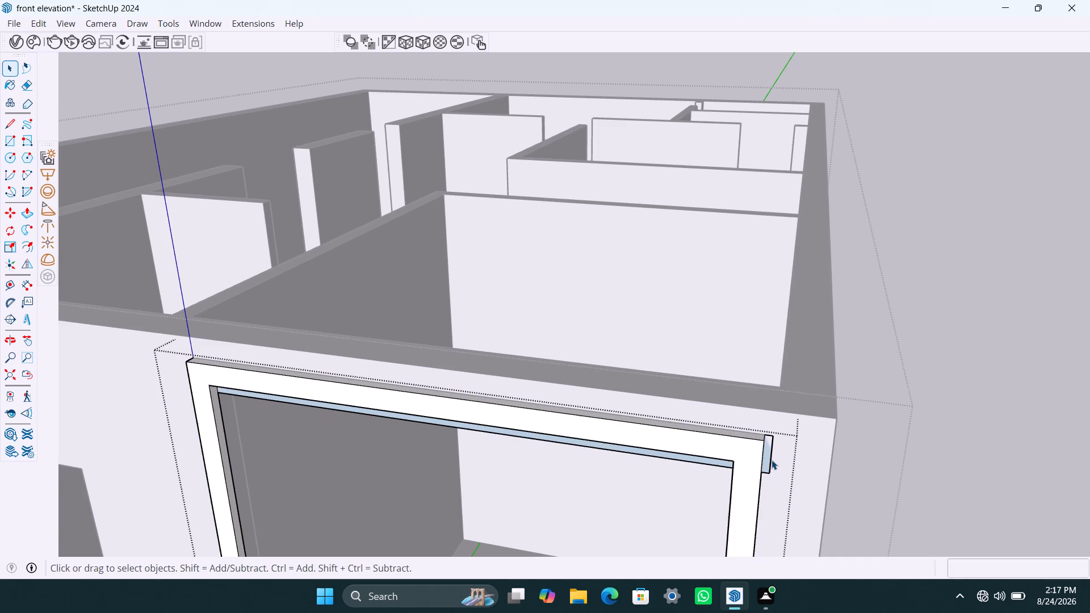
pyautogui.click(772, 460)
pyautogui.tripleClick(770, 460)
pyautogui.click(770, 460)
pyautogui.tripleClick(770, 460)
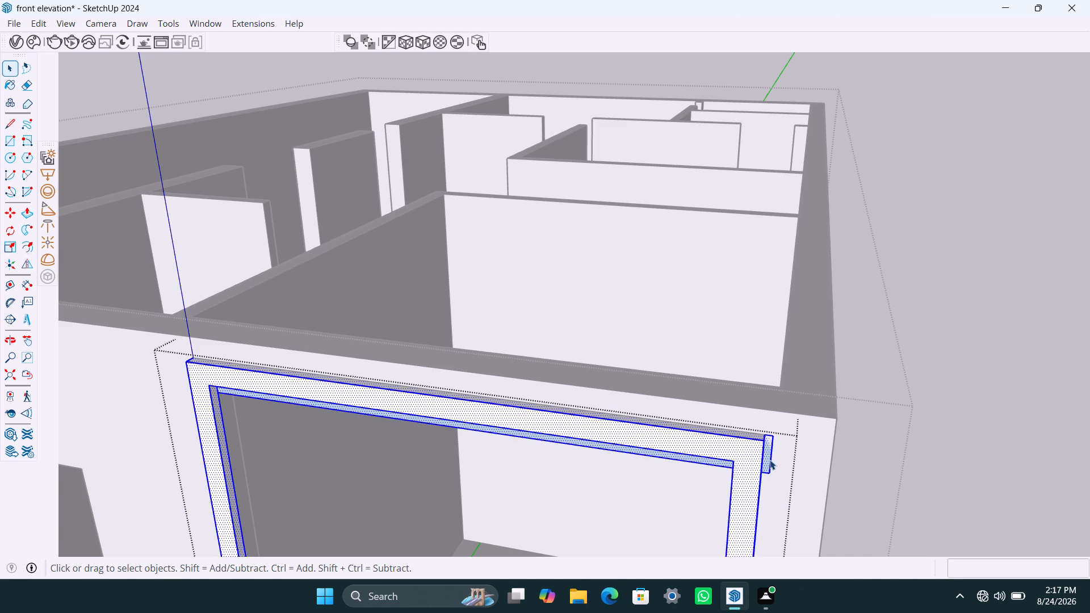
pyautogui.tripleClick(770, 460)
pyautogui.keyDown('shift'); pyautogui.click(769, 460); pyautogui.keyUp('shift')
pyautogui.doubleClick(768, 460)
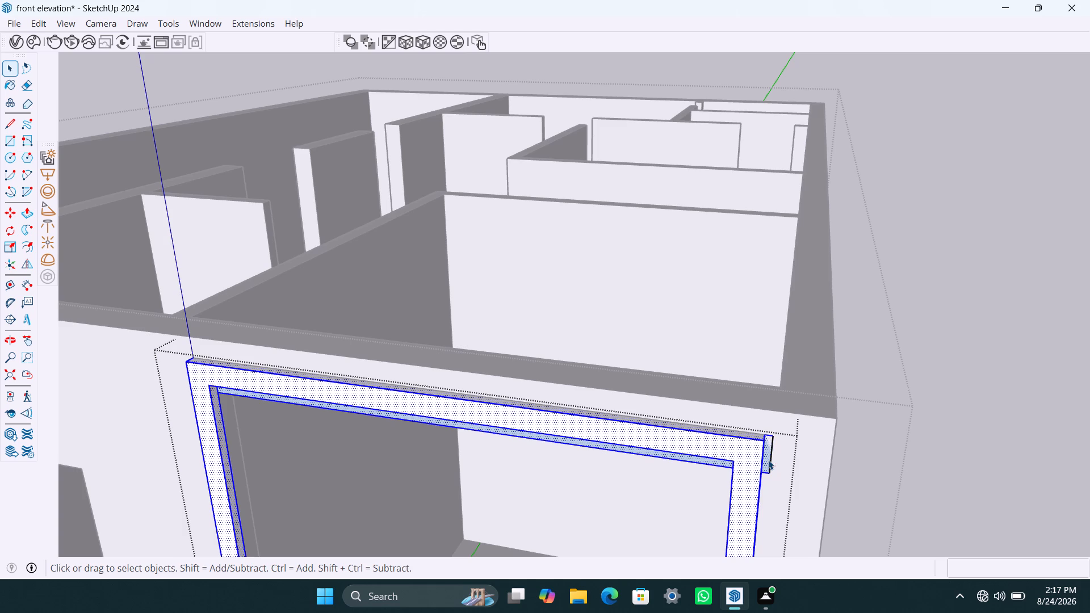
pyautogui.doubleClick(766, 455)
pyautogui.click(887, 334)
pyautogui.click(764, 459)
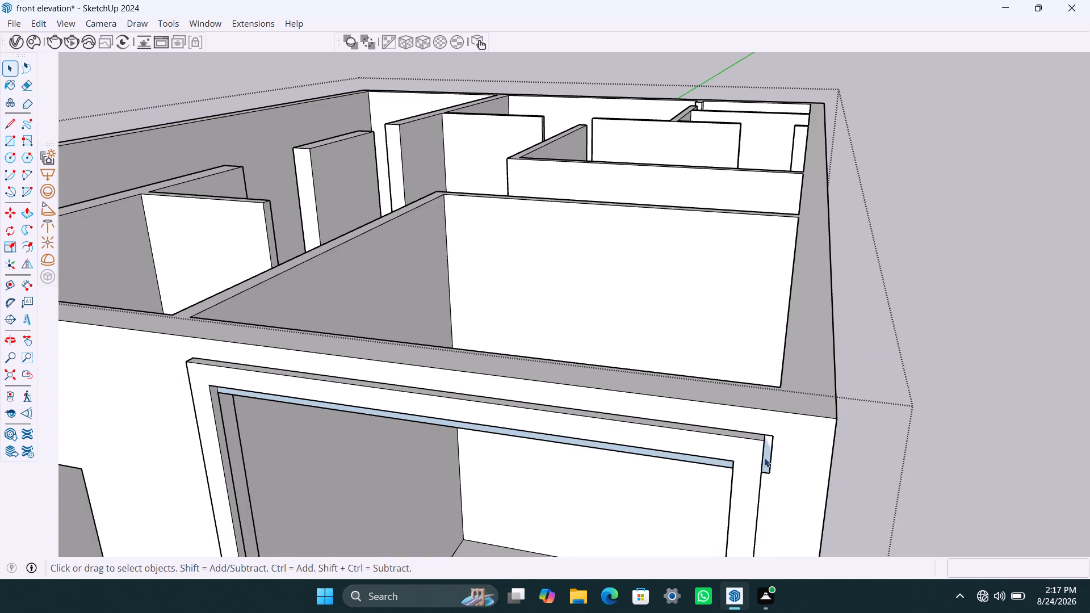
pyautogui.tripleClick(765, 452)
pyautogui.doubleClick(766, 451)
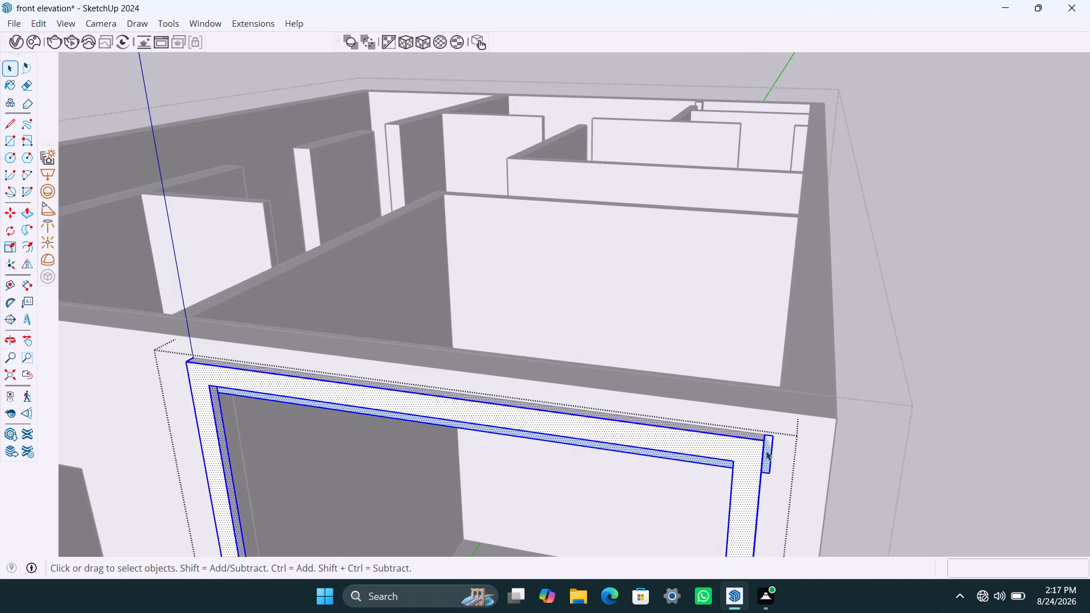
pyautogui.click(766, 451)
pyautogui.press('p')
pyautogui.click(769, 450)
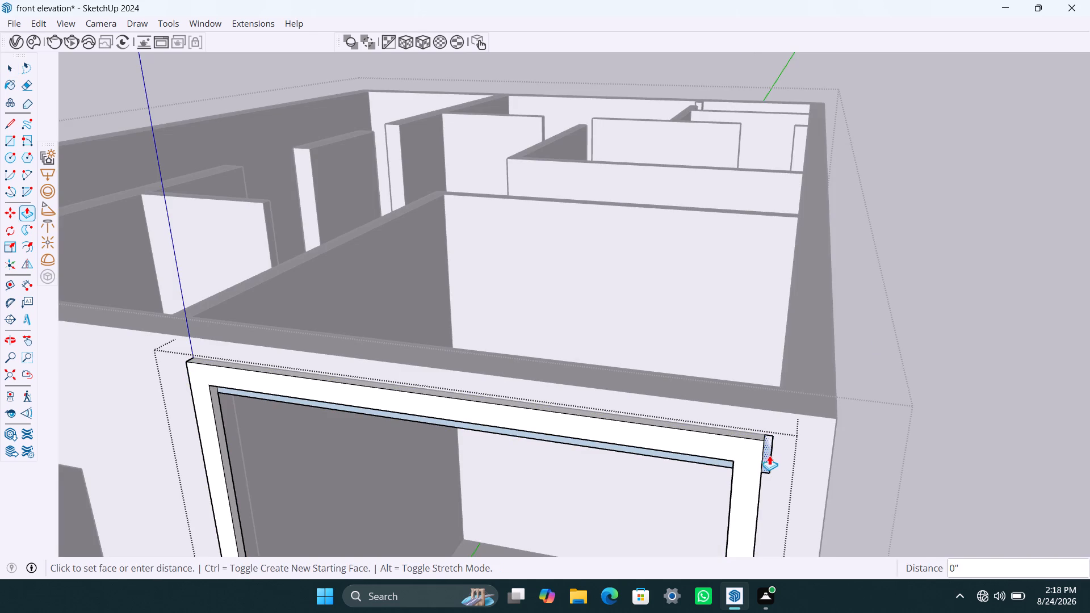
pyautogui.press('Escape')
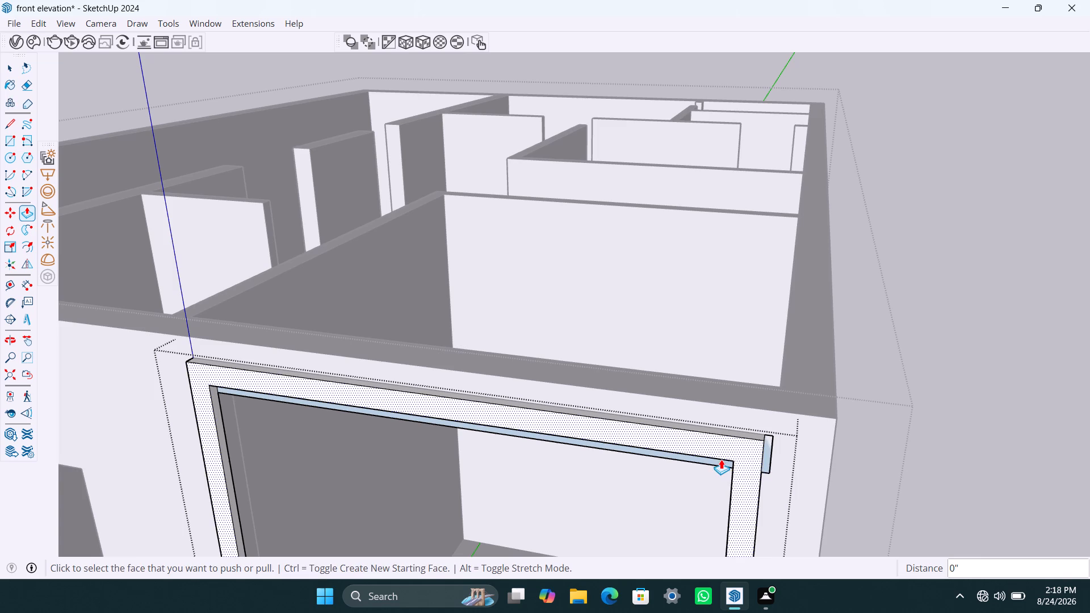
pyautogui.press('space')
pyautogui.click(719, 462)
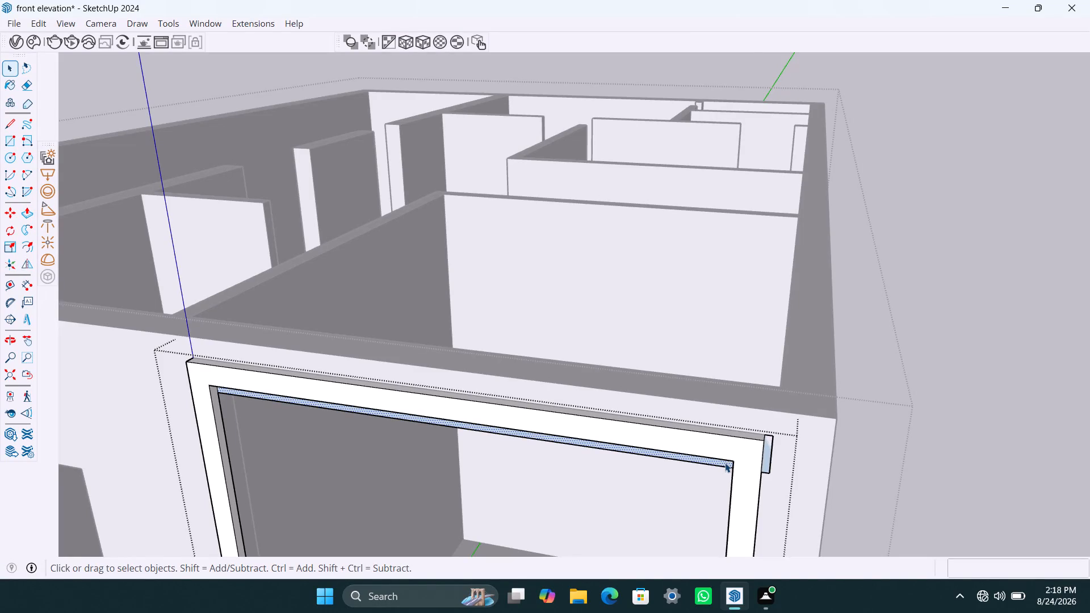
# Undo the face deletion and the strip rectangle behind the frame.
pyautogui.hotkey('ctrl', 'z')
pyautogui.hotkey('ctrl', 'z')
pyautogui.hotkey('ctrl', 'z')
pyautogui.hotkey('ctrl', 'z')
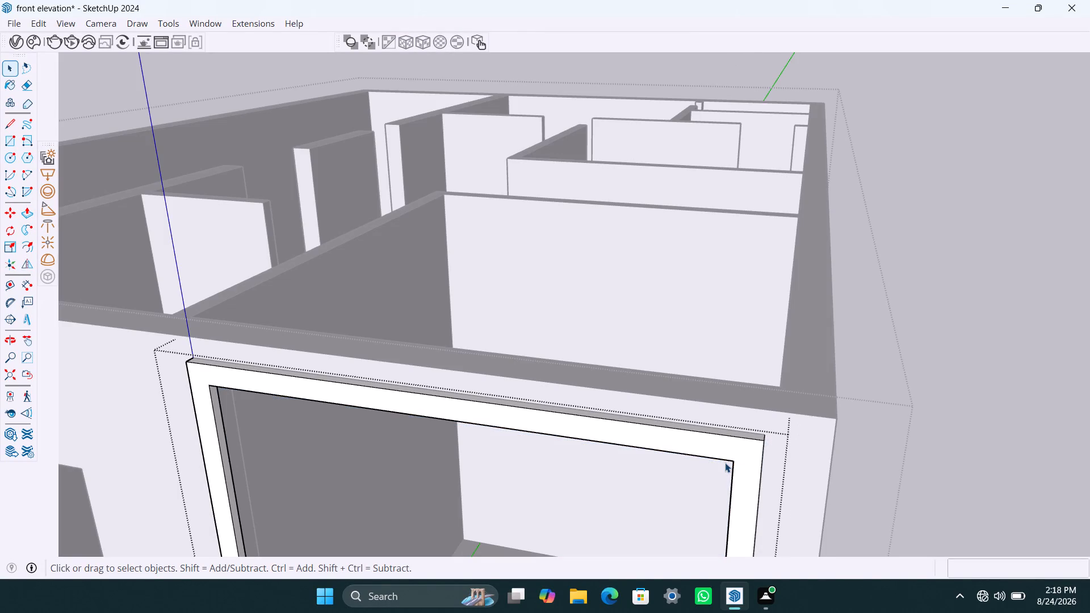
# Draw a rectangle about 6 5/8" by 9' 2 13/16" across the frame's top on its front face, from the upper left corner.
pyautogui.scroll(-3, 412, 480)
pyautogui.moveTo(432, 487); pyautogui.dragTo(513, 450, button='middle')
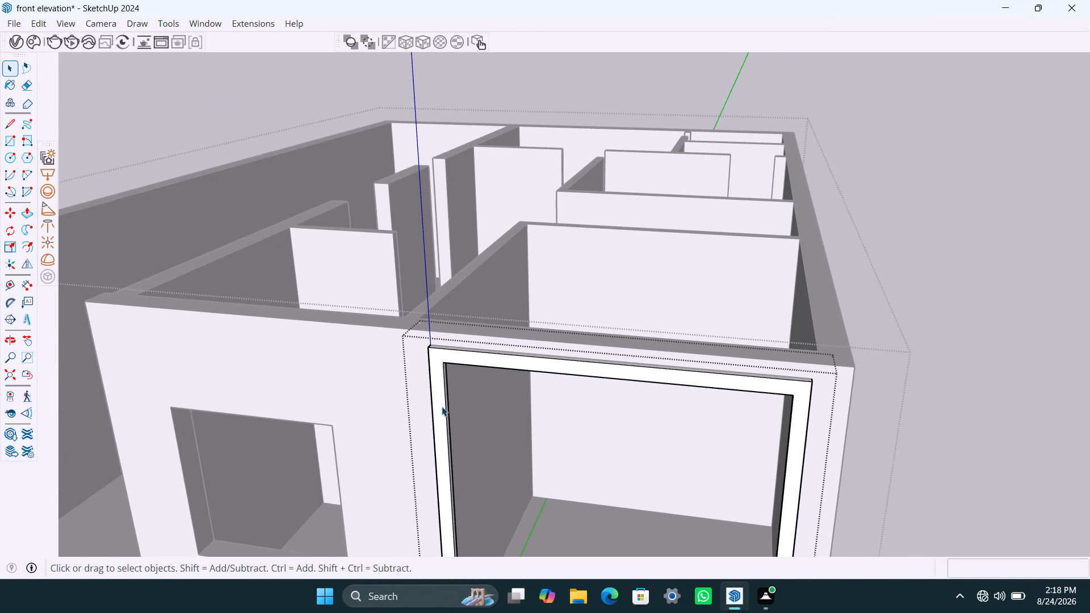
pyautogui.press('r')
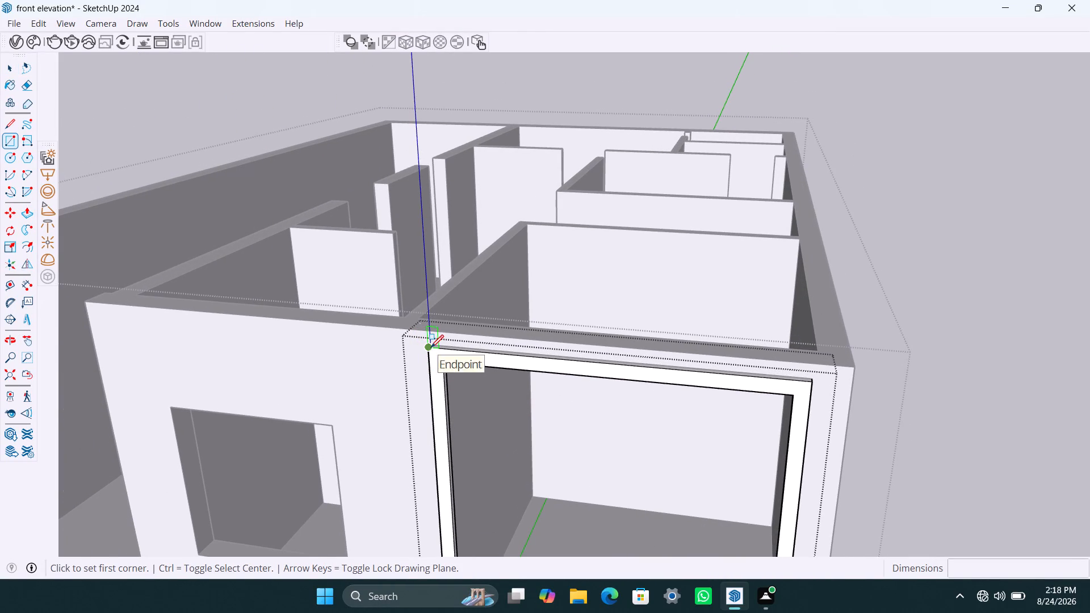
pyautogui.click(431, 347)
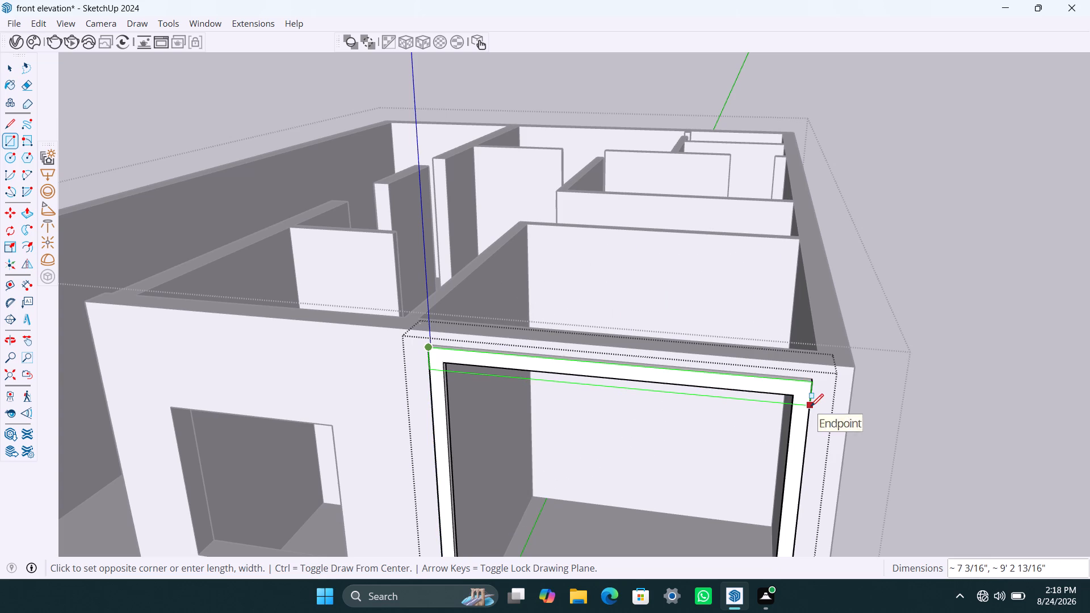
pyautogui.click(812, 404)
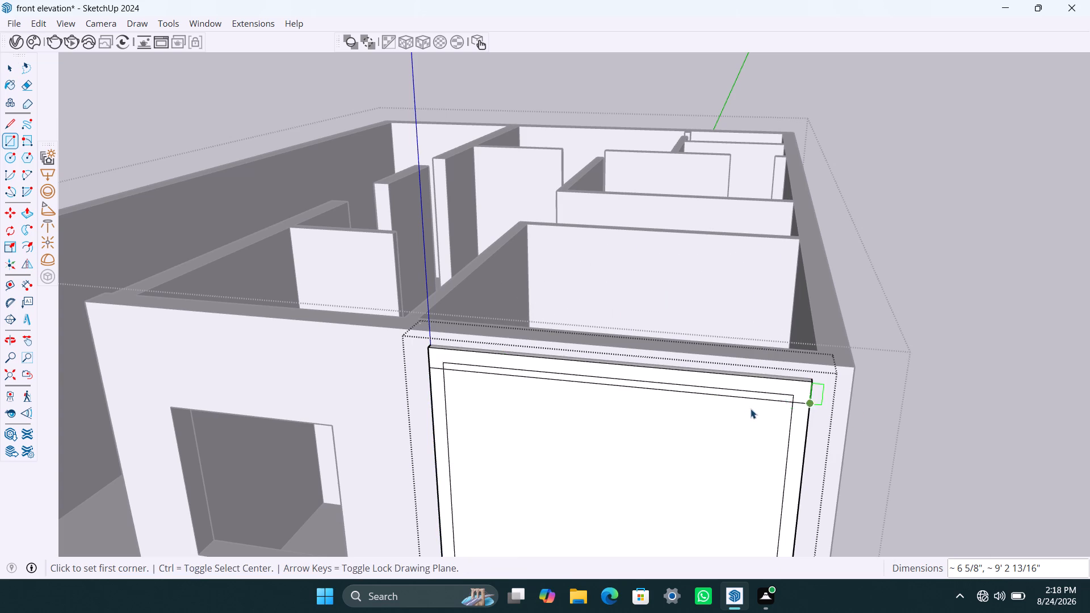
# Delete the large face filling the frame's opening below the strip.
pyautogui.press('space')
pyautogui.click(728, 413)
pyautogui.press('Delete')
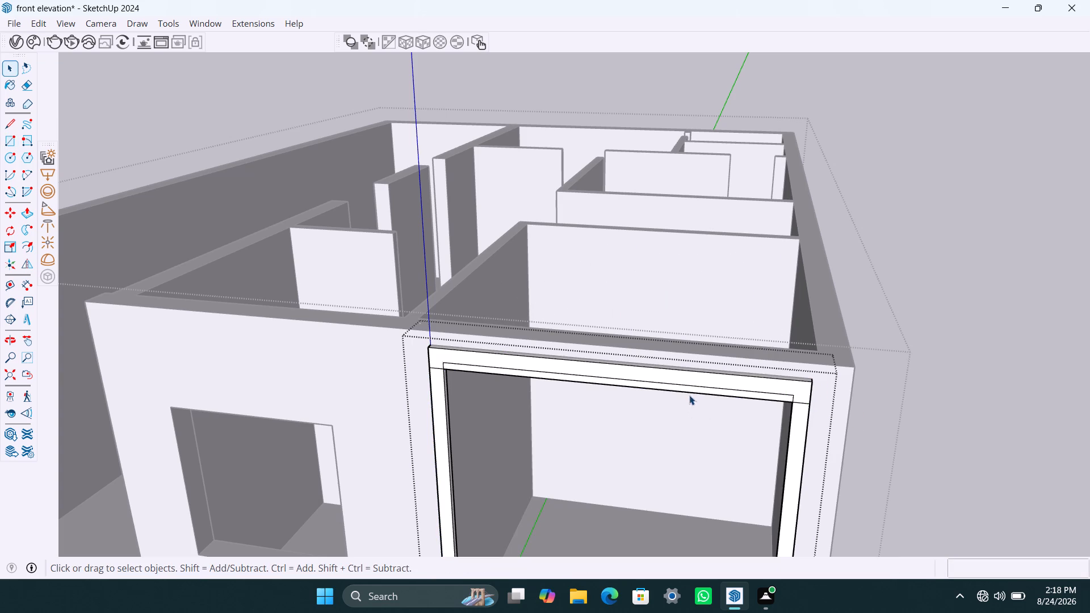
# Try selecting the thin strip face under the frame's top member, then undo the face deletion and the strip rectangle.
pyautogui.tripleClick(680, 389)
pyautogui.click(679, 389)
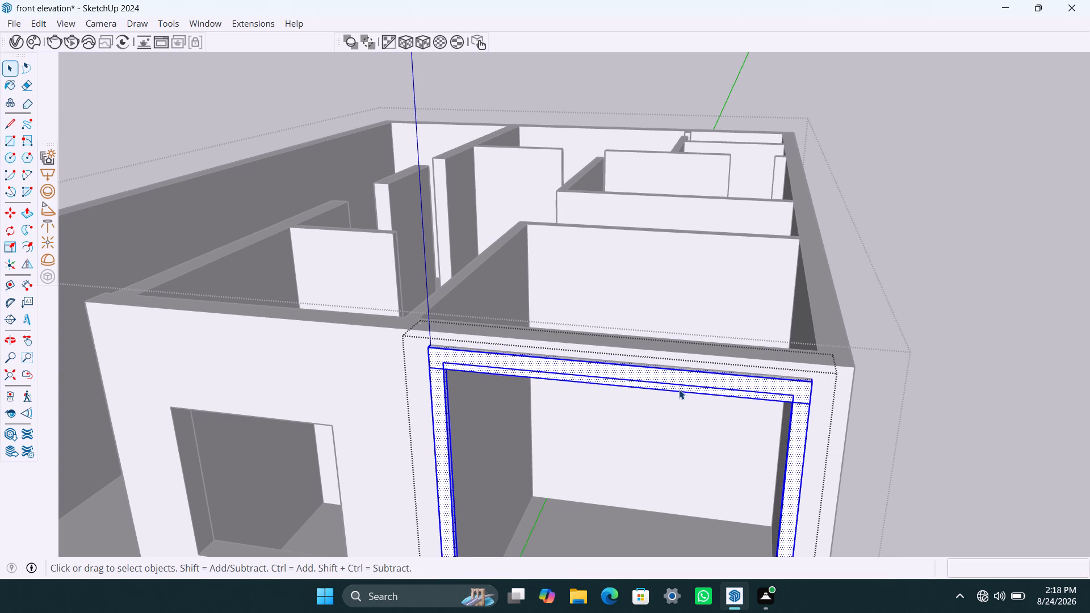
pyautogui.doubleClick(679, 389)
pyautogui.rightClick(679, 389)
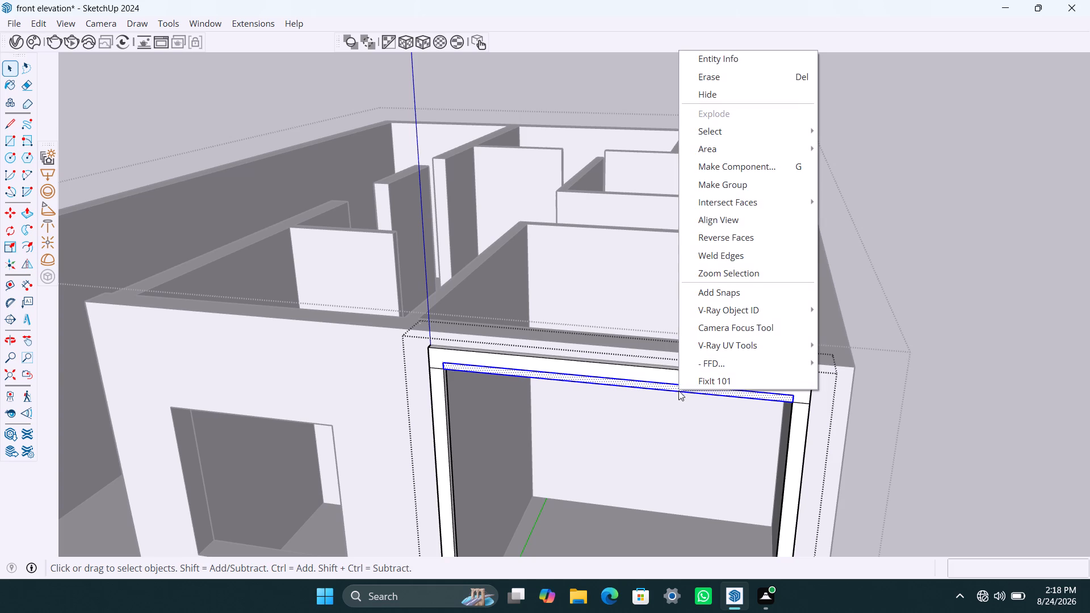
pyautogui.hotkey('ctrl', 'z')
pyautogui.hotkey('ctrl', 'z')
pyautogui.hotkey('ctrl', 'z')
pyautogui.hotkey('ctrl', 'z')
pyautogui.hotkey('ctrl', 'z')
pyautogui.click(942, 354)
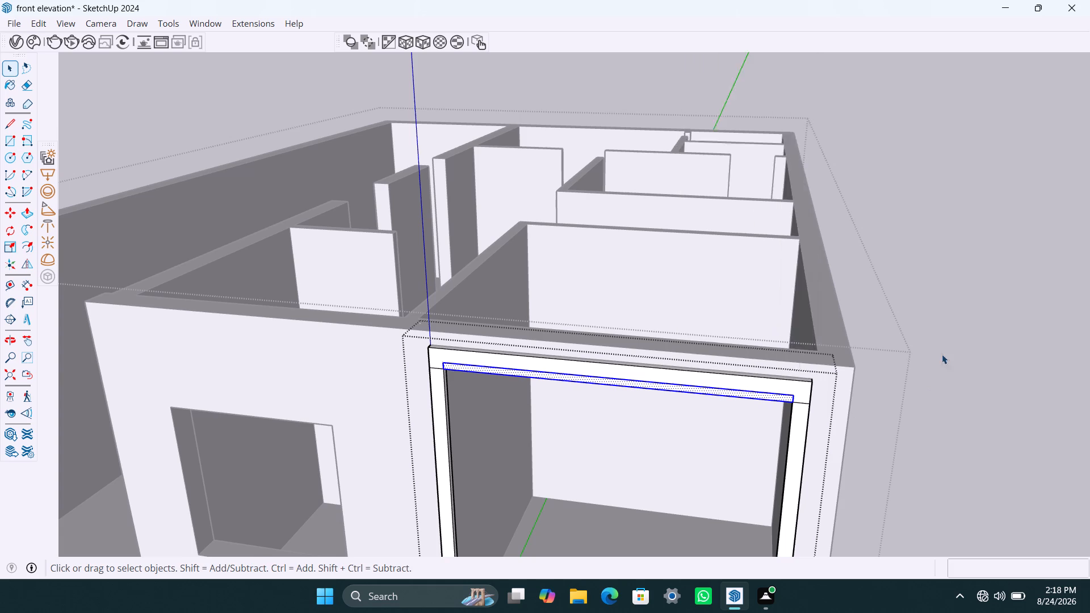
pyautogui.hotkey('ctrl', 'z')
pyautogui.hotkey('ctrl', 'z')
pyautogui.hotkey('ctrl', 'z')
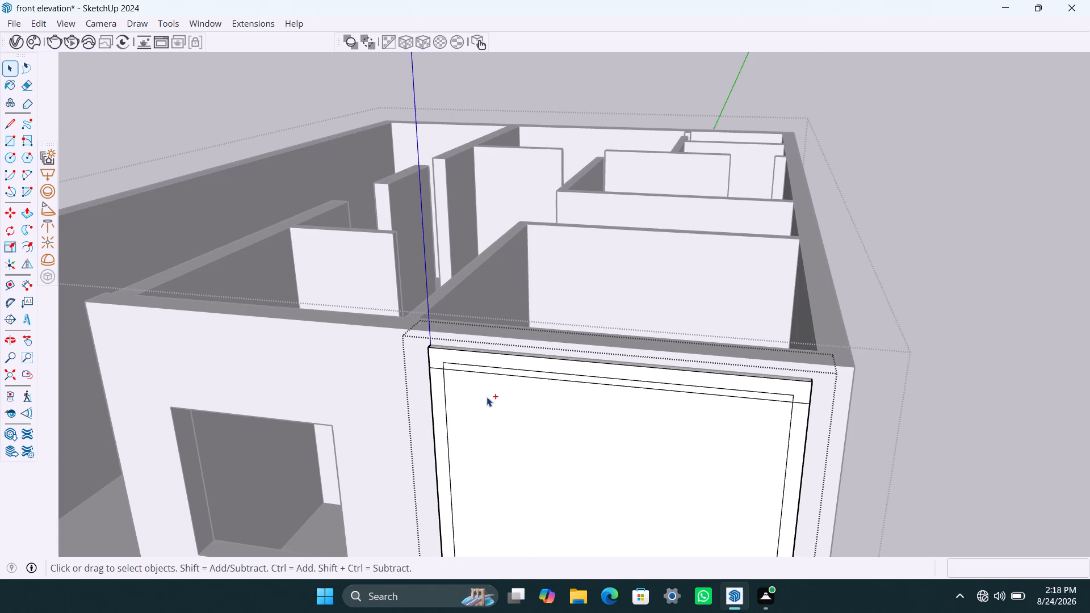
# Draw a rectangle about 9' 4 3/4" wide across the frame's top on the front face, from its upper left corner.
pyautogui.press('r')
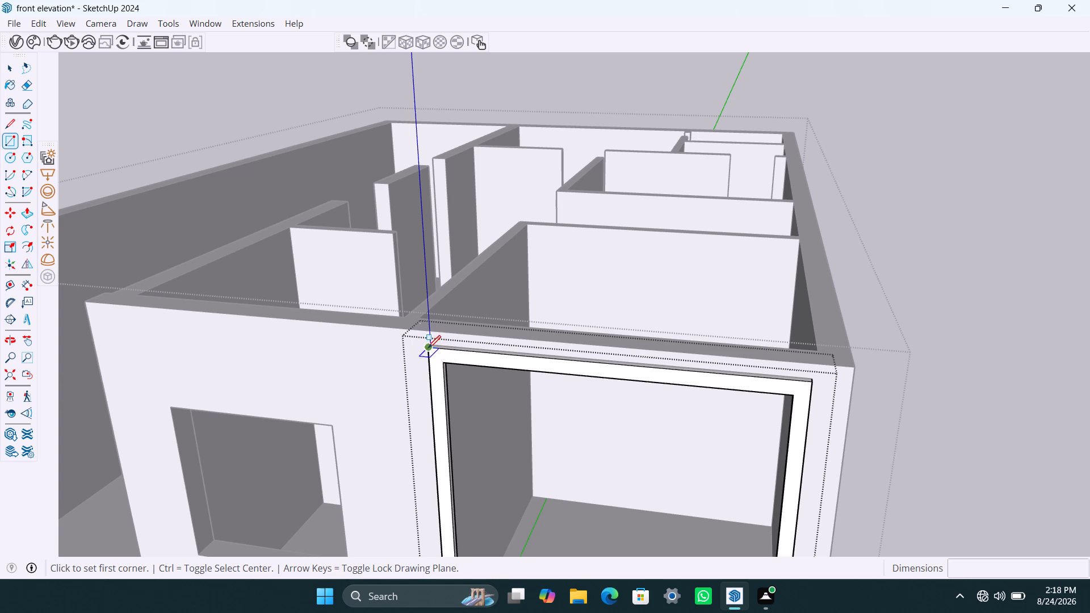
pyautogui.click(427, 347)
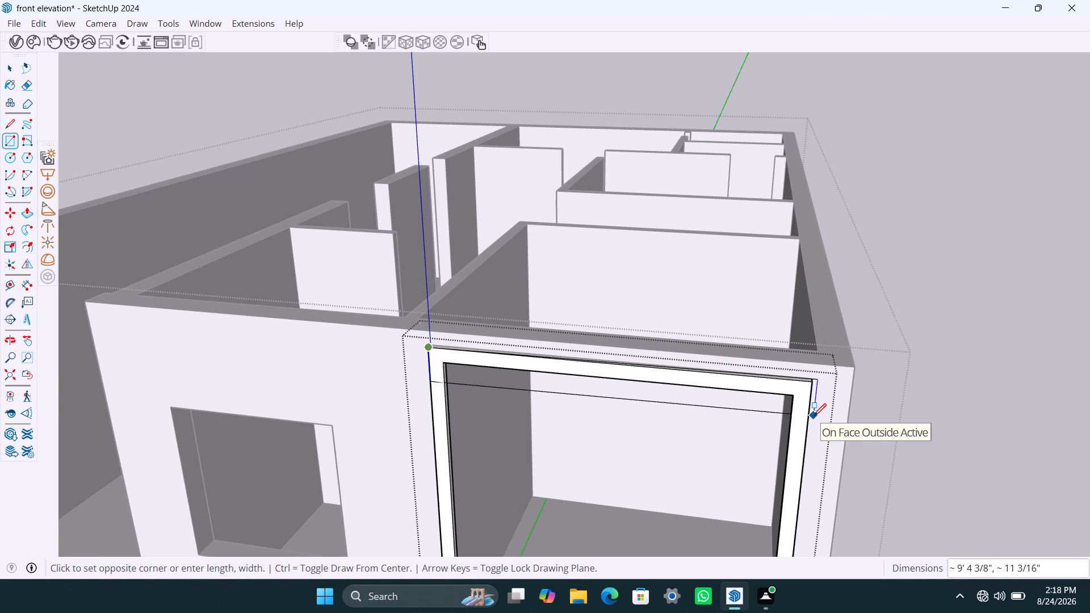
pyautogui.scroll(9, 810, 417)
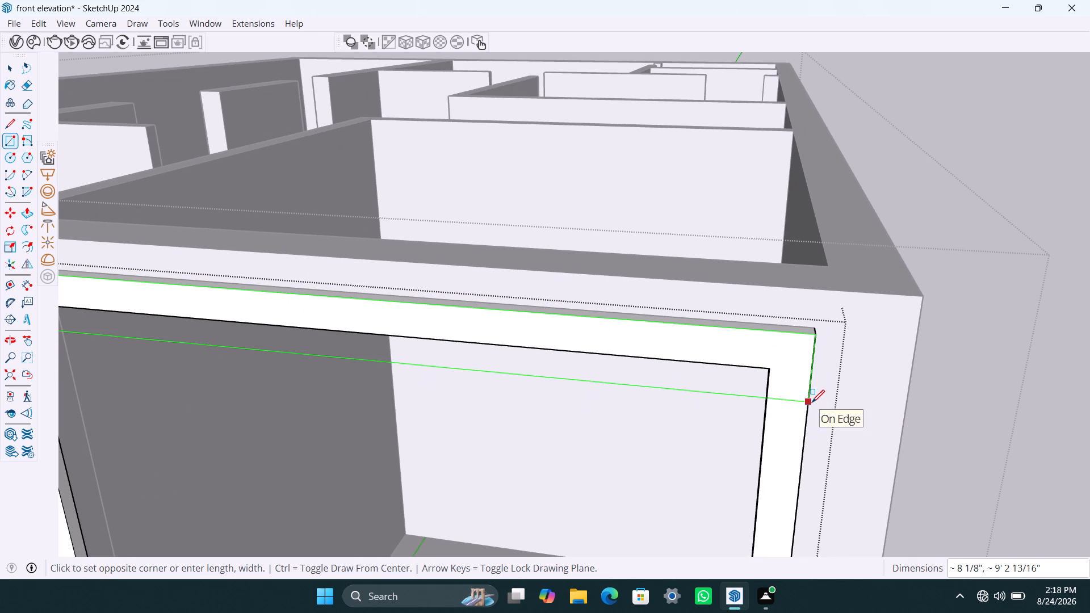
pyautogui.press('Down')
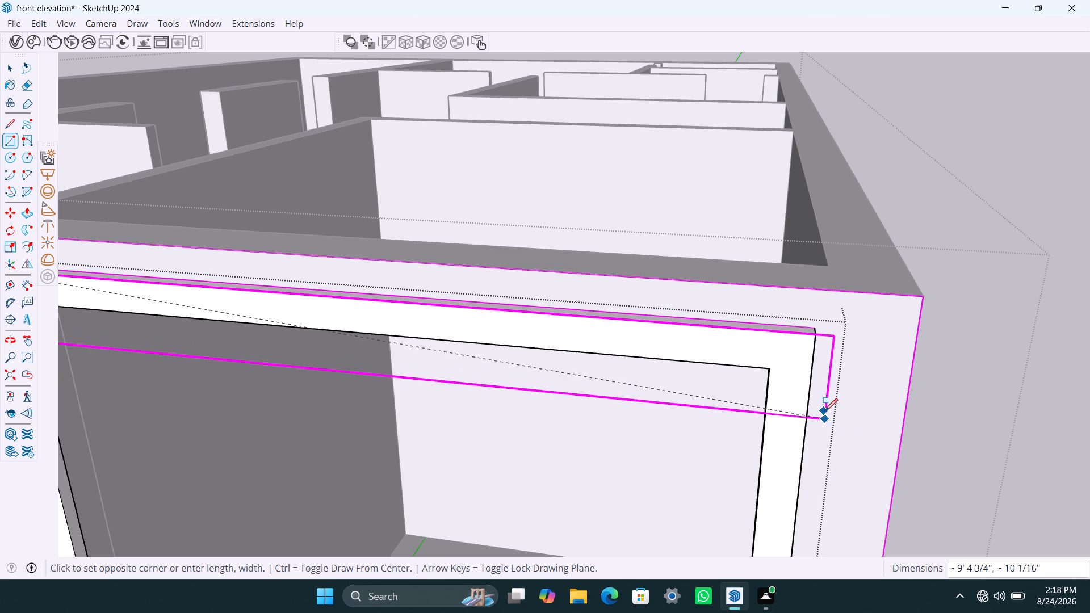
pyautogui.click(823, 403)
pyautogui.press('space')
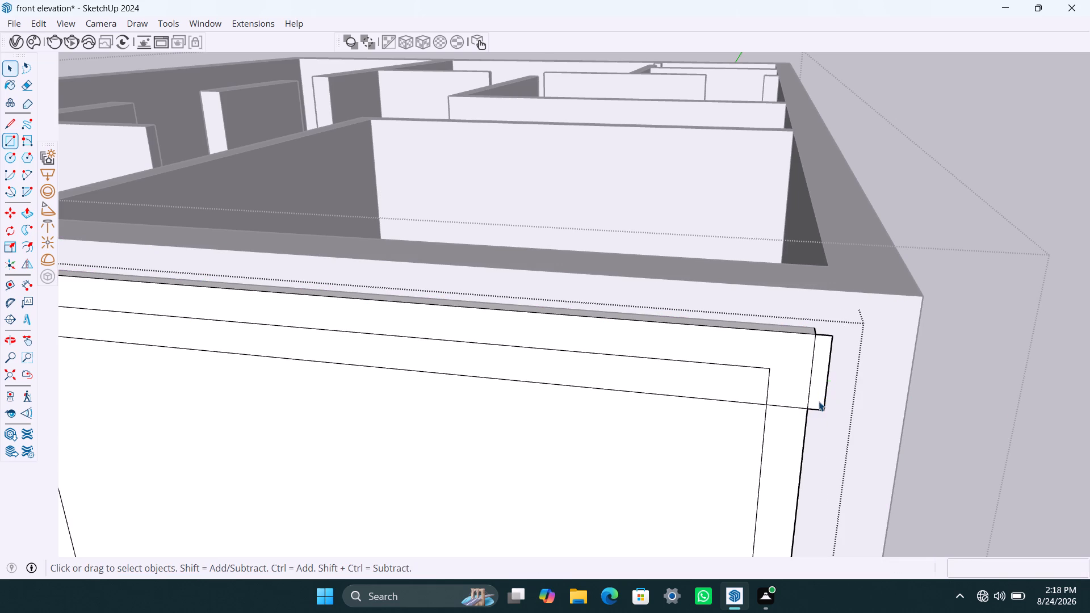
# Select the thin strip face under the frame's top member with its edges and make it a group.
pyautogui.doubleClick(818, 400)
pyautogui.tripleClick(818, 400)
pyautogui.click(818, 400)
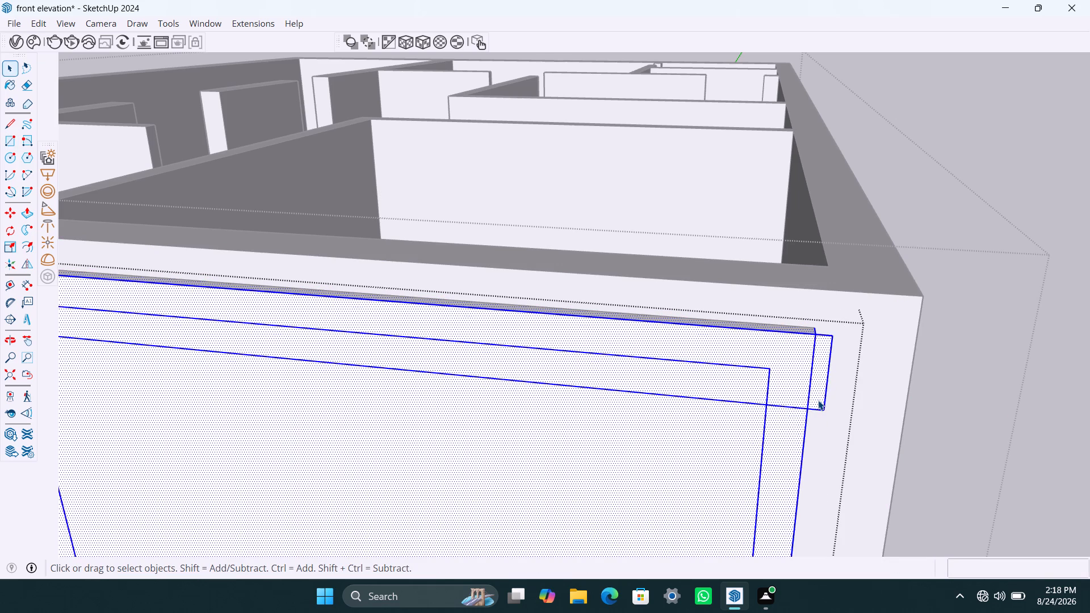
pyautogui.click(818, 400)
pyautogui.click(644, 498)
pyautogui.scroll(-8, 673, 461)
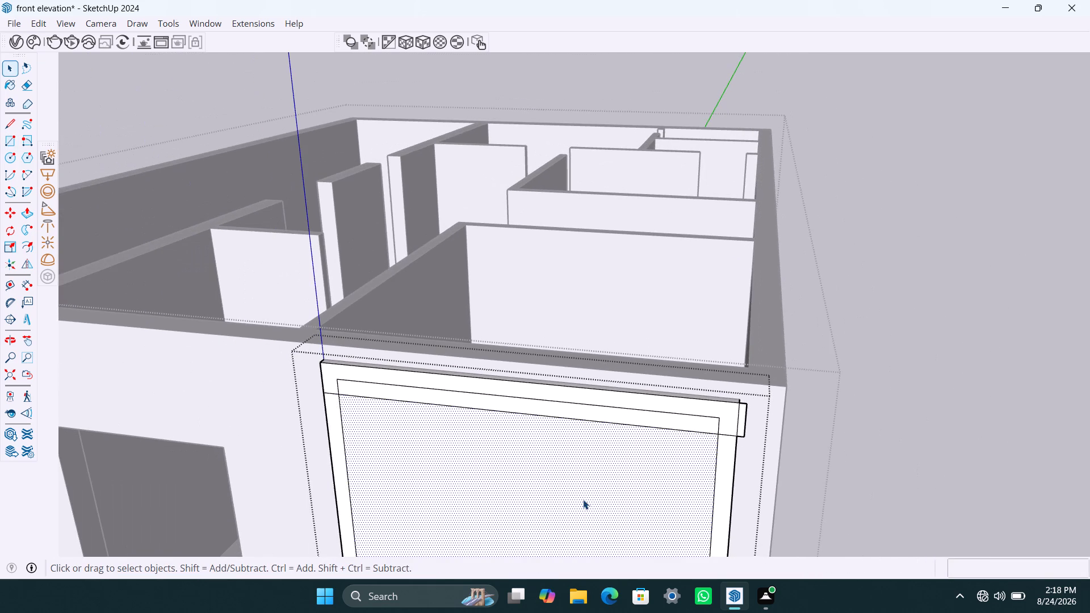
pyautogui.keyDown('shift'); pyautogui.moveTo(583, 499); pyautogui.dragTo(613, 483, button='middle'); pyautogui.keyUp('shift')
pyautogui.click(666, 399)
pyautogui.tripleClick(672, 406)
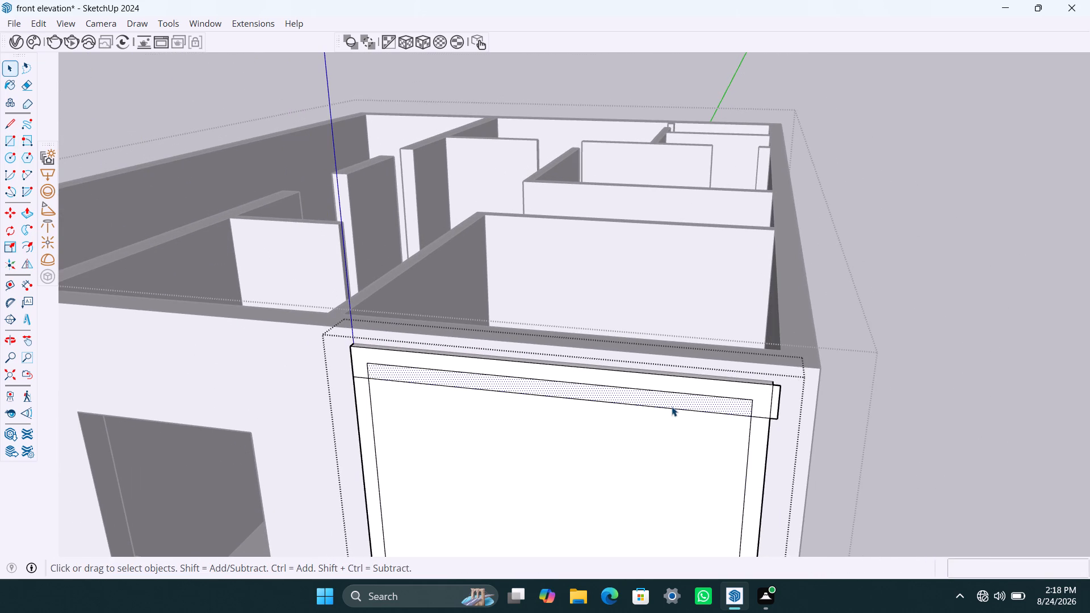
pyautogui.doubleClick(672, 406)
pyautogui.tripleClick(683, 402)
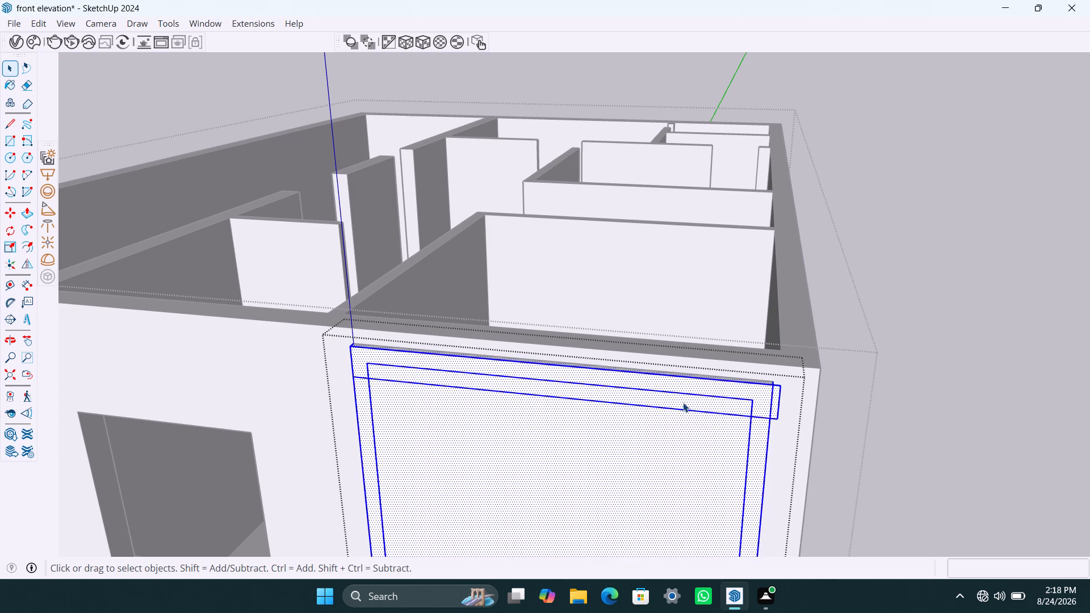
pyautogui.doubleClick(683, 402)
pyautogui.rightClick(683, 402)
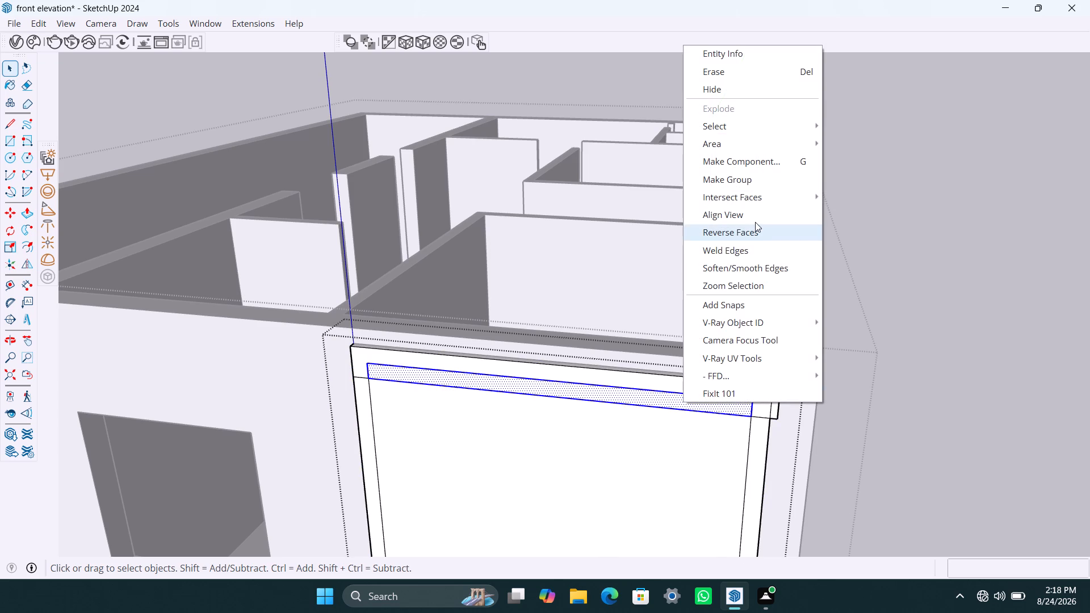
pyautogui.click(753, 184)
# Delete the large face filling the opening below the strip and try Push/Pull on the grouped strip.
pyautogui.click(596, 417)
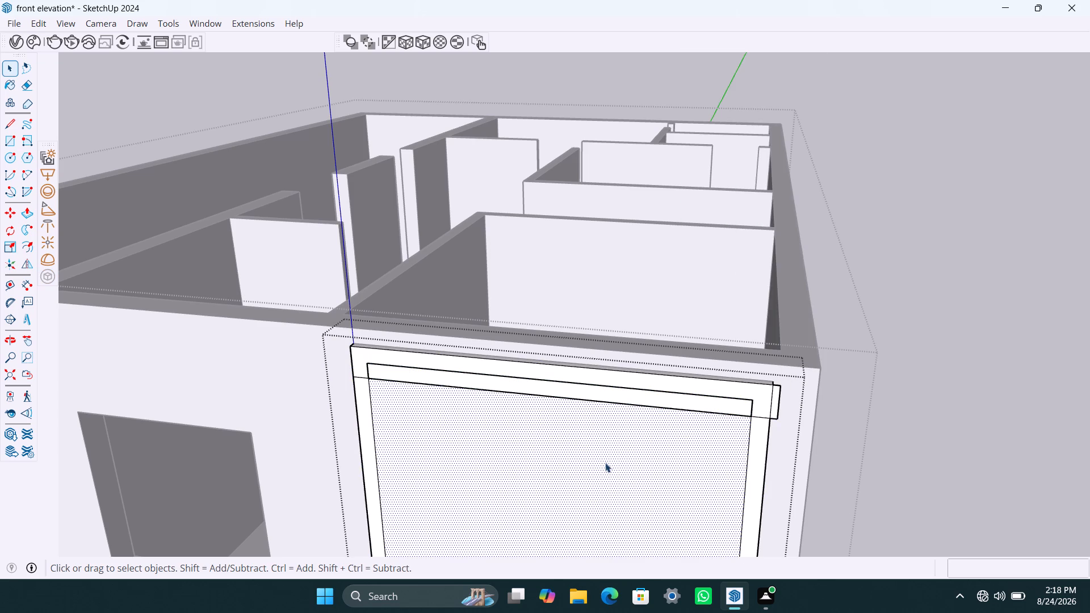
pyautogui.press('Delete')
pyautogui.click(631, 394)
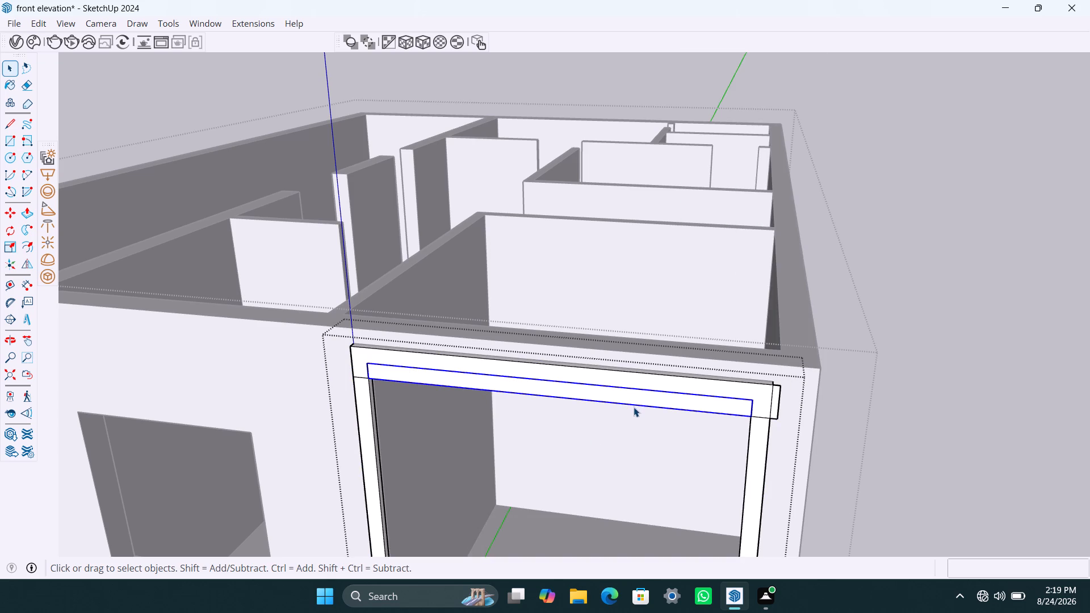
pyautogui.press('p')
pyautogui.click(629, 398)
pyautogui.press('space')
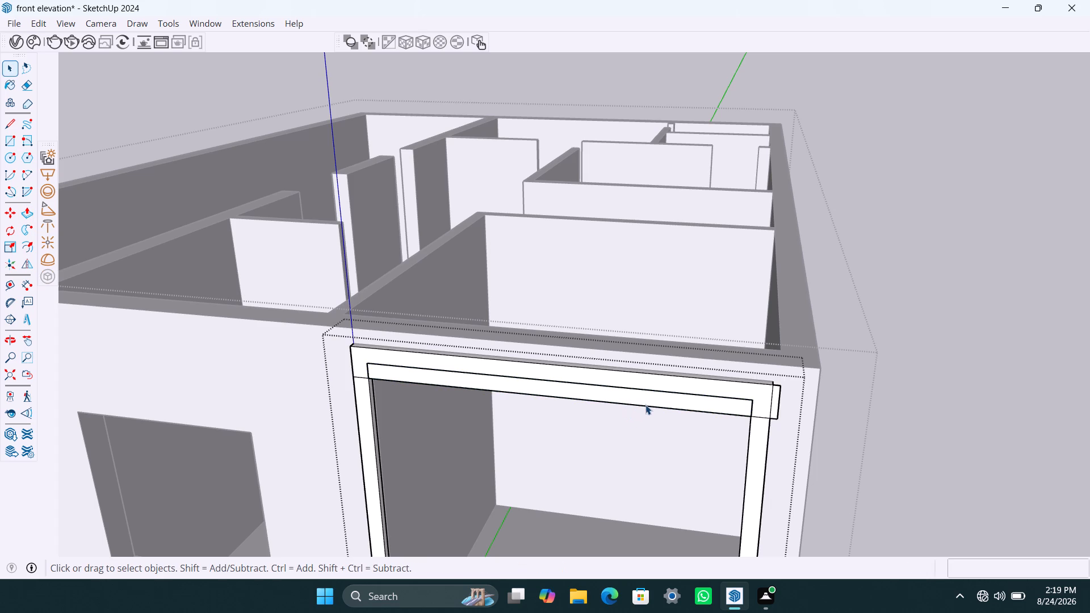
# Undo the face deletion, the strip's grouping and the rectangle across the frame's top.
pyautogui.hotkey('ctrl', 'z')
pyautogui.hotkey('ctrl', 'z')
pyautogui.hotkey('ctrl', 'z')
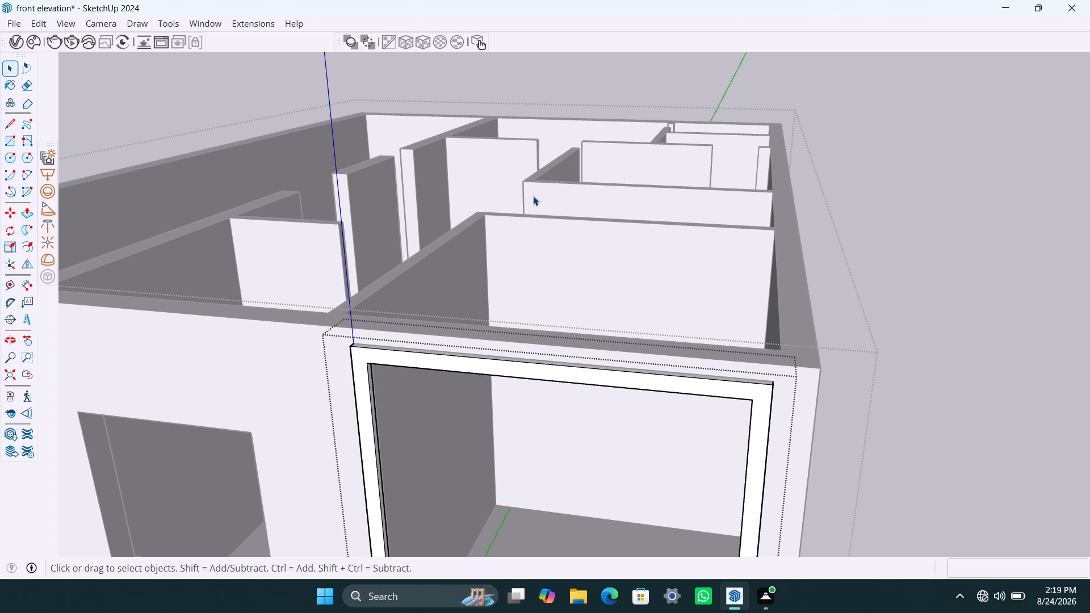
# Draw a rectangle about 3 3/4" by 8' 5 13/16" under the frame's top member, from the opening's inner upper left corner.
pyautogui.press('r')
pyautogui.click(369, 367)
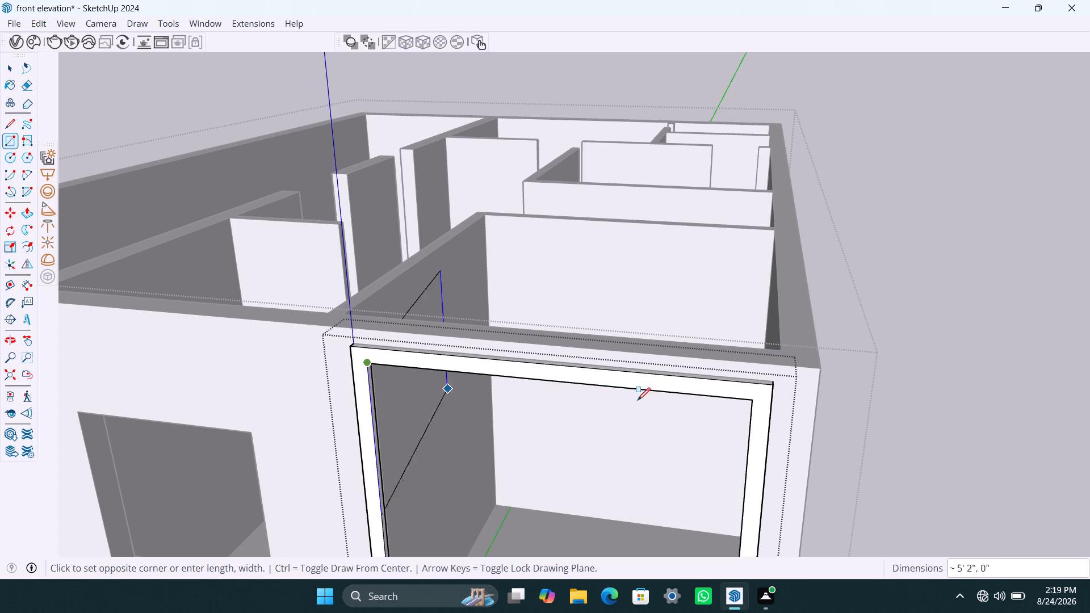
pyautogui.click(752, 414)
pyautogui.press('space')
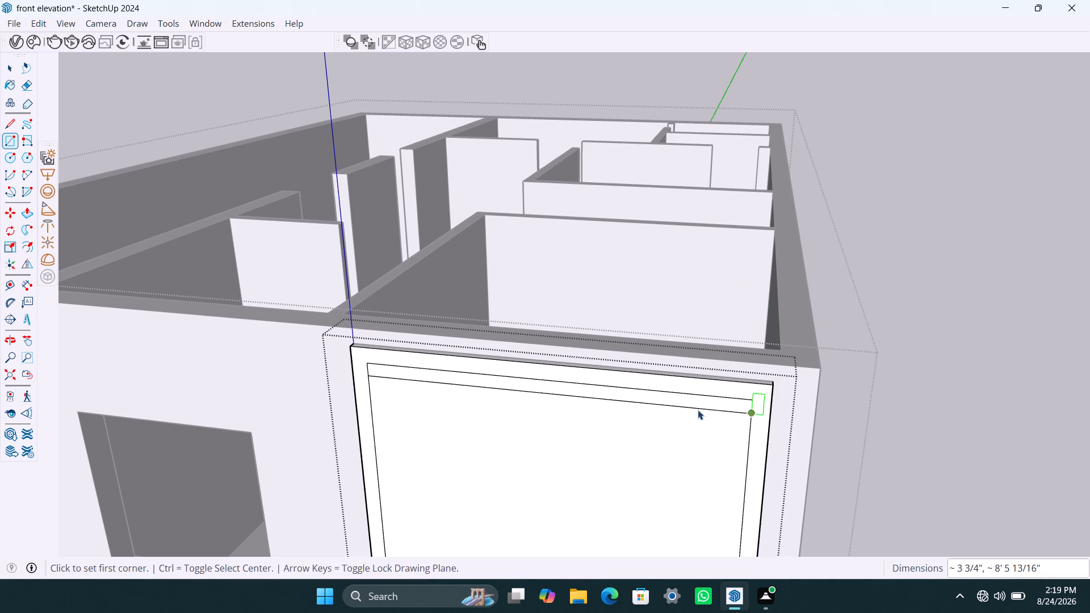
# Delete the large face filling the frame's opening below the new strip.
pyautogui.click(614, 418)
pyautogui.press('Delete')
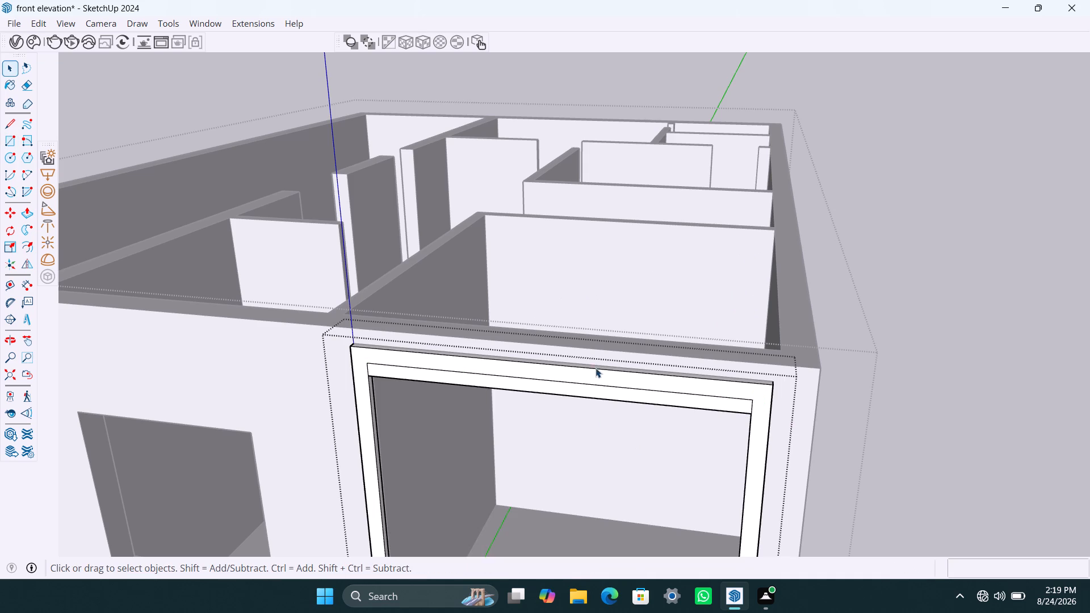
# Select the strip face with its bounding edges and make it a group.
pyautogui.tripleClick(592, 391)
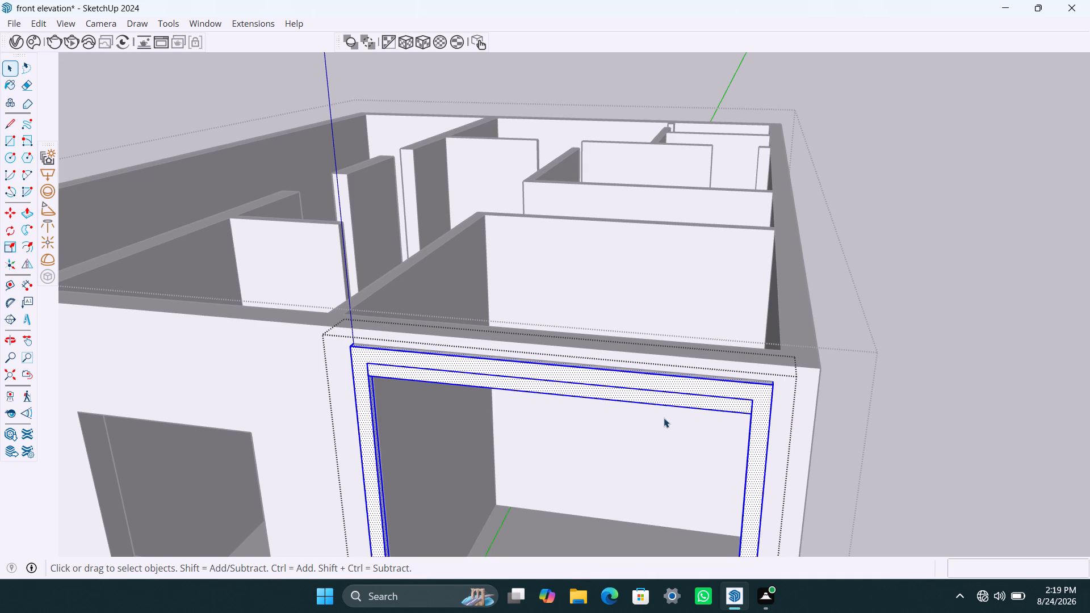
pyautogui.click(672, 402)
pyautogui.click(672, 402)
pyautogui.rightClick(672, 402)
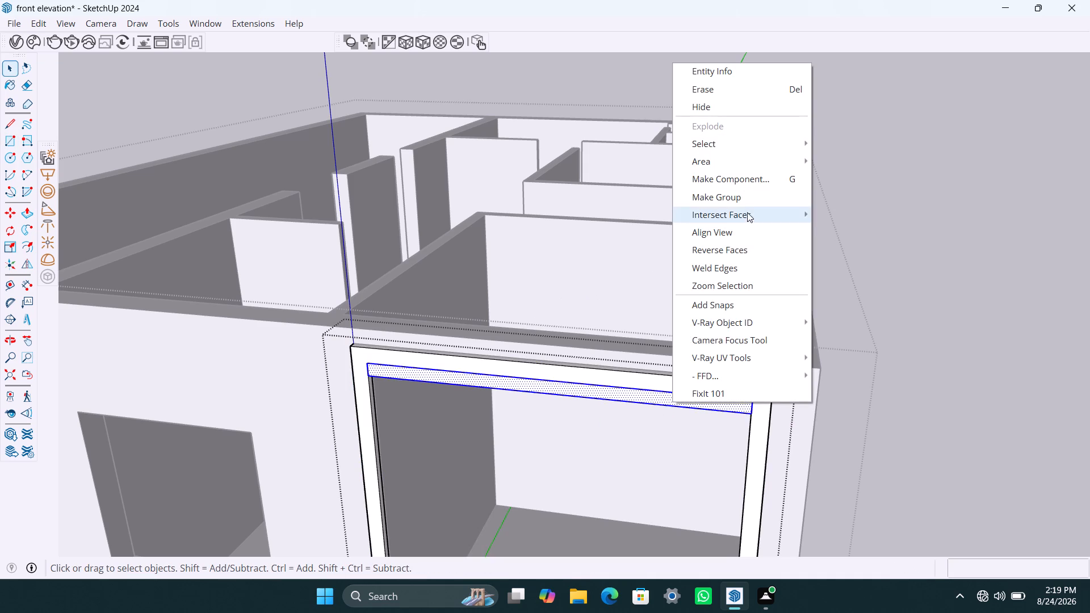
pyautogui.click(746, 203)
# Open the strip group for editing and extrude its front face 1" with Push/Pull.
pyautogui.tripleClick(668, 400)
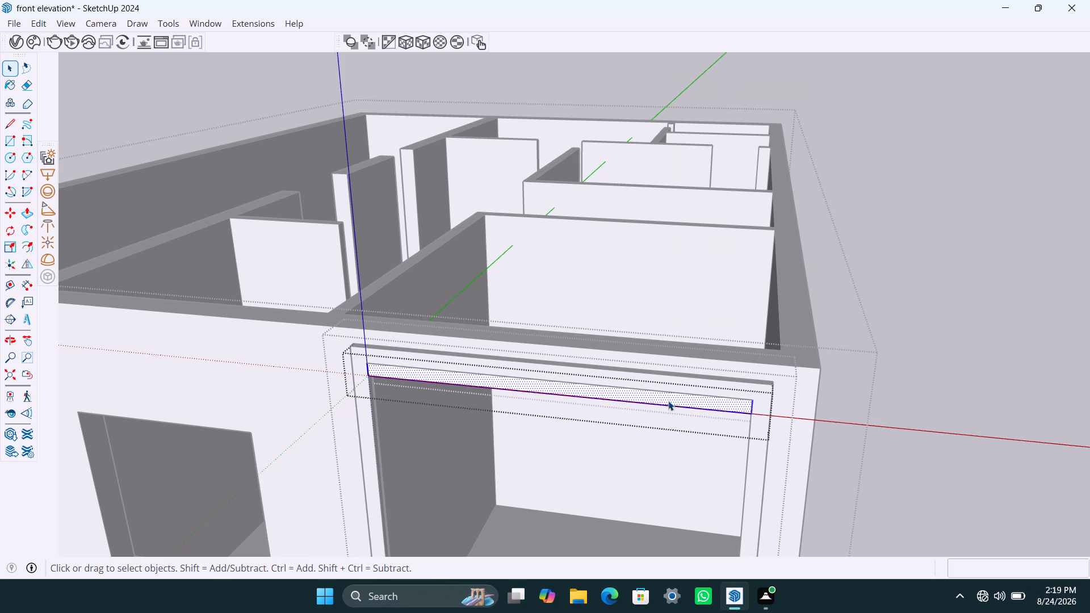
pyautogui.press('p')
pyautogui.click(668, 401)
pyautogui.write('1"')
pyautogui.press('Return')
pyautogui.press('space')
# Extend the strip's right end face 4 1/2" outward across the frame's side member with Push/Pull.
pyautogui.scroll(3, 729, 419)
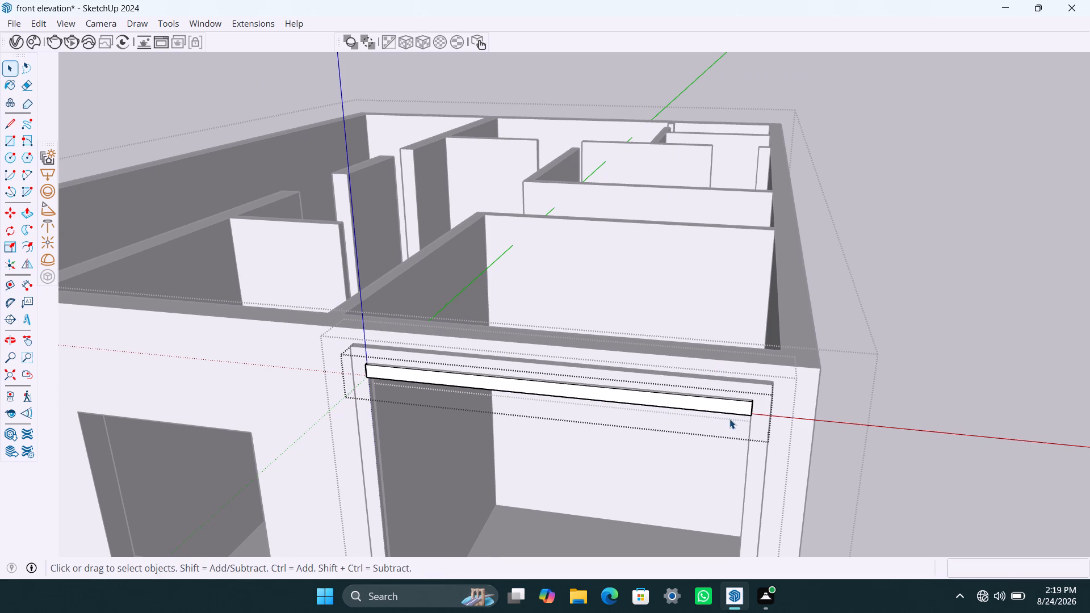
pyautogui.scroll(1, 730, 419)
pyautogui.moveTo(741, 419); pyautogui.dragTo(572, 437, button='middle')
pyautogui.scroll(3, 804, 454)
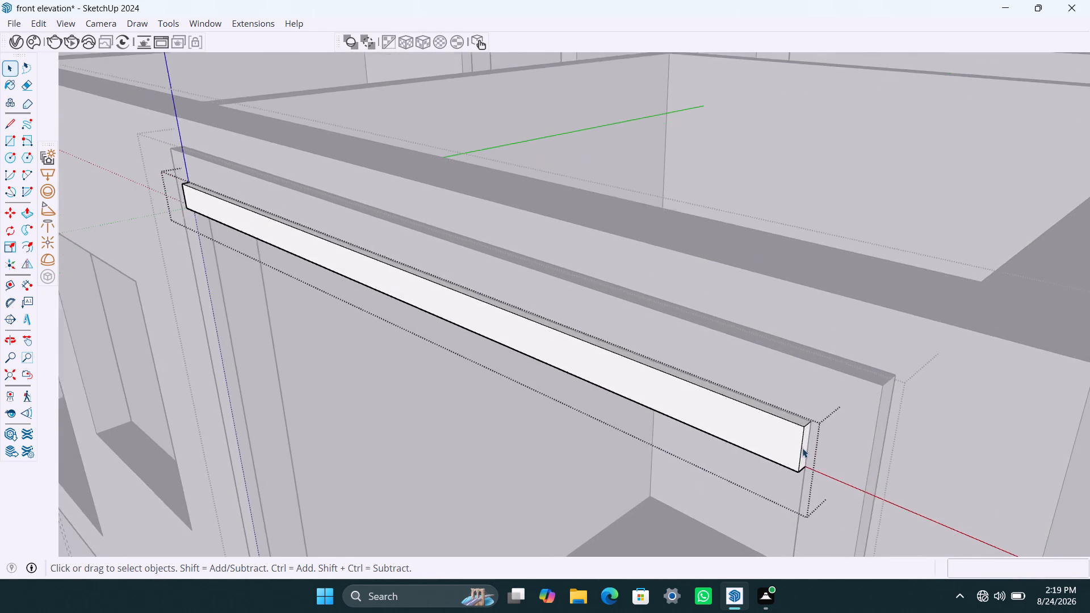
pyautogui.scroll(5, 808, 443)
pyautogui.click(807, 442)
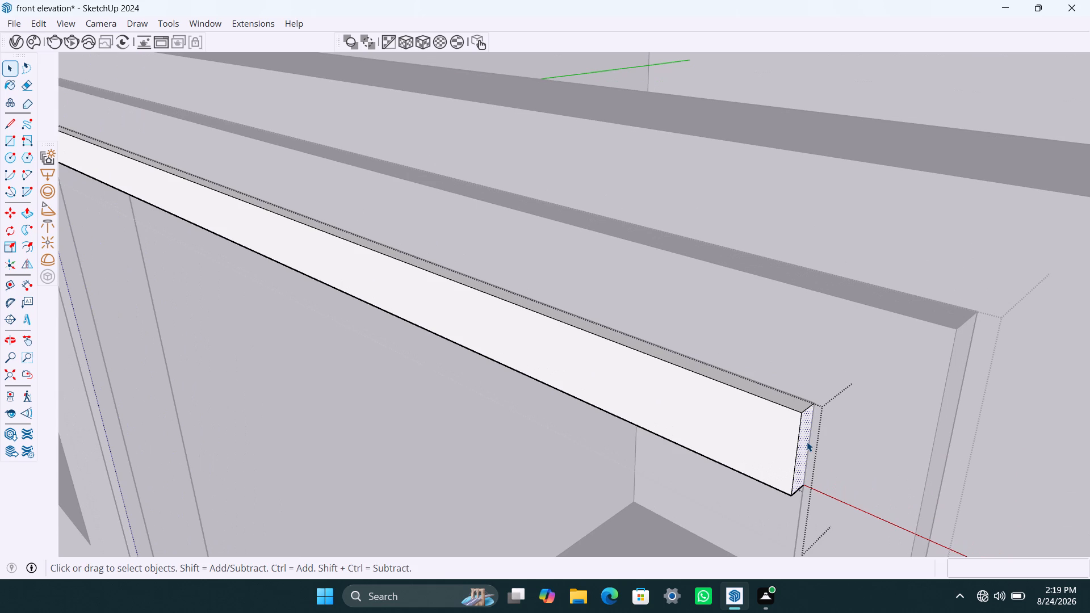
pyautogui.press('p')
pyautogui.click(807, 442)
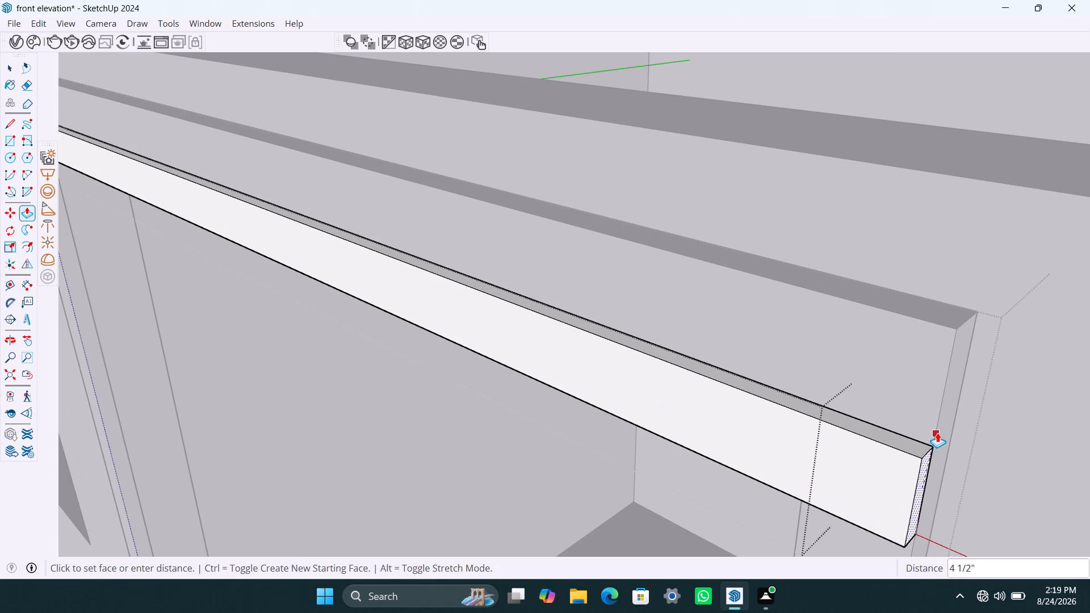
pyautogui.click(937, 433)
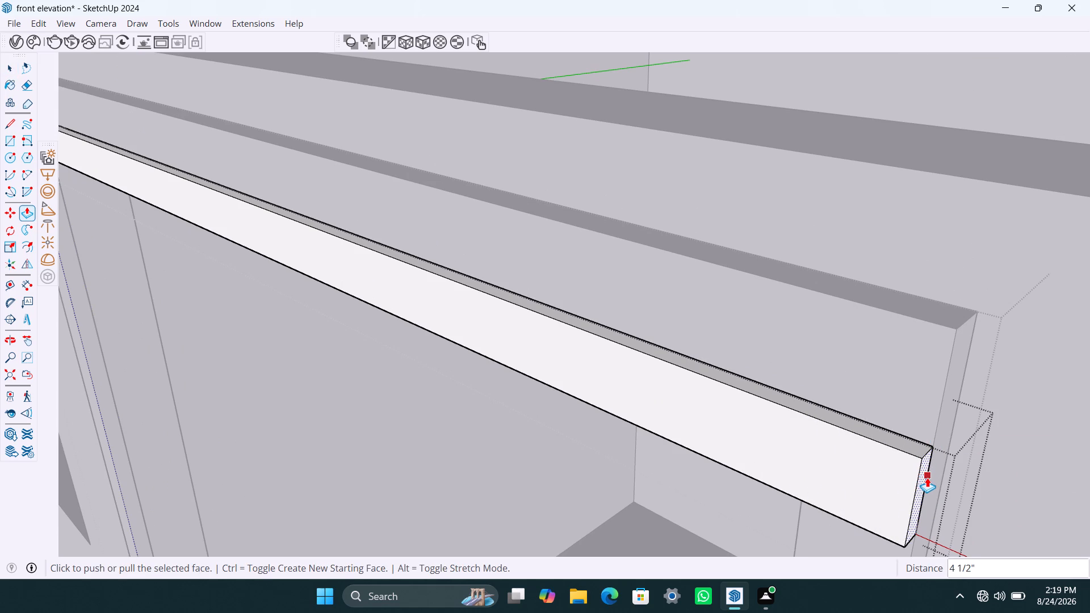
# Extend the strip's right end face a further 1" beyond the frame's outer edge.
pyautogui.click(927, 478)
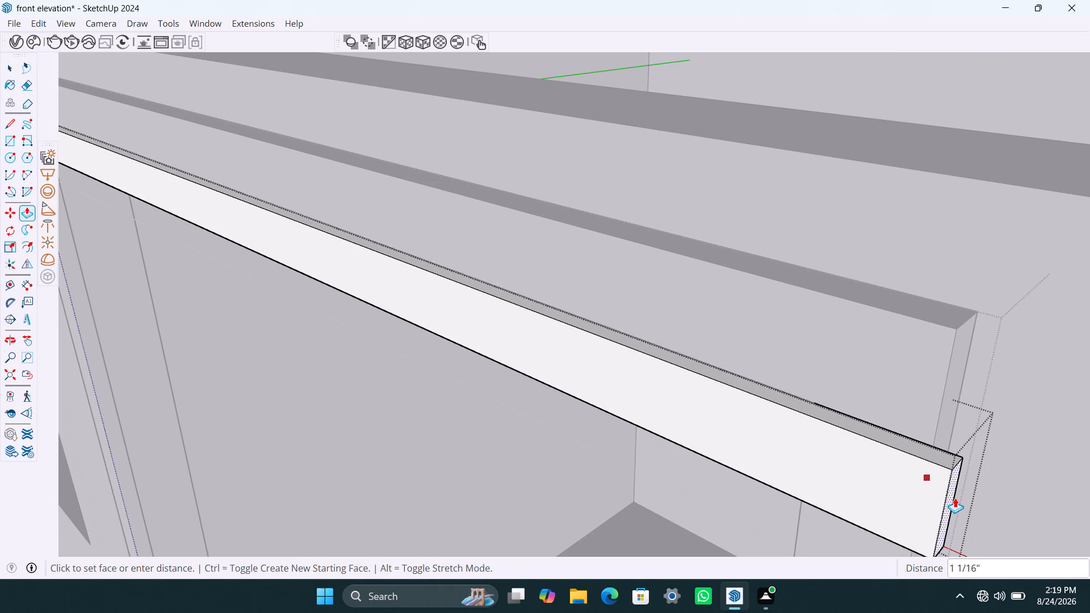
pyautogui.press('1')
pyautogui.hotkey('shift', '"')
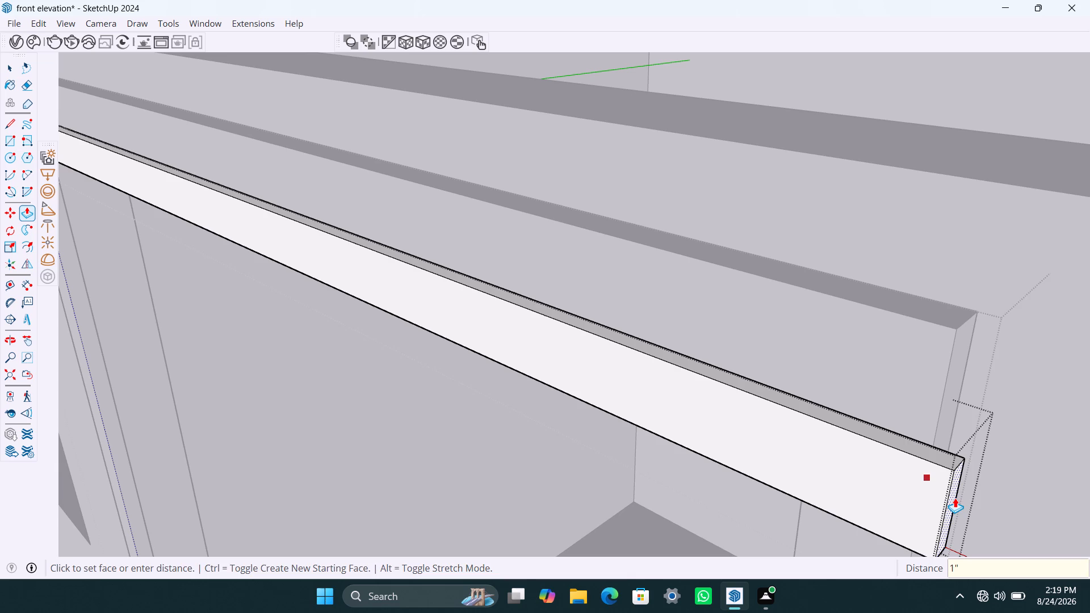
pyautogui.press('Return')
pyautogui.press('space')
# Extend the strip's left end face 4 1/2" outward across the frame's side member with Push/Pull.
pyautogui.scroll(-18, 643, 321)
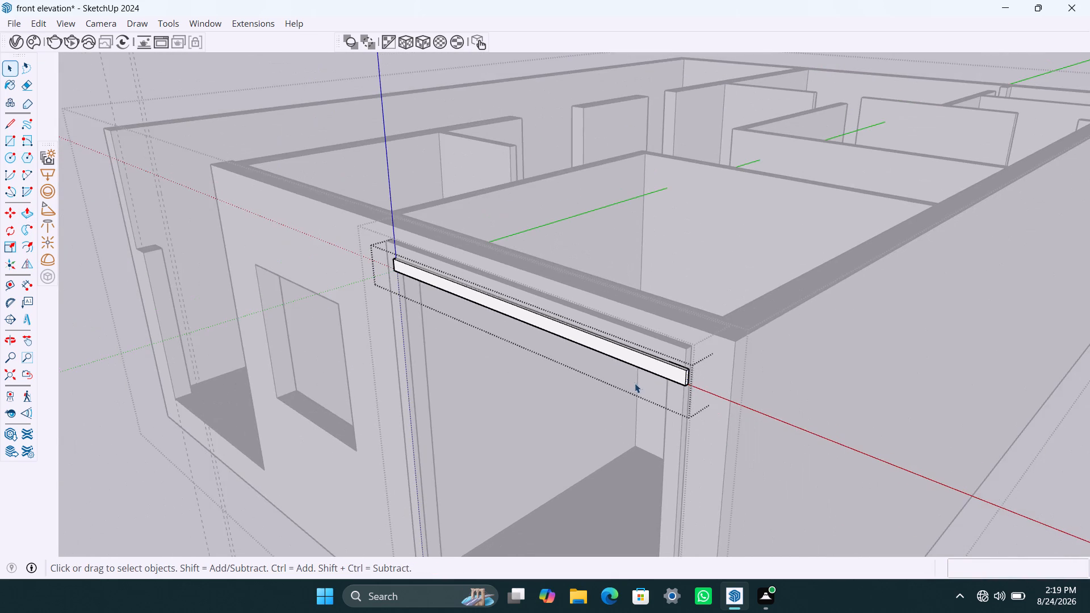
pyautogui.moveTo(636, 388); pyautogui.dragTo(810, 382, button='middle')
pyautogui.scroll(3, 630, 341)
pyautogui.moveTo(632, 372); pyautogui.dragTo(909, 400, button='middle')
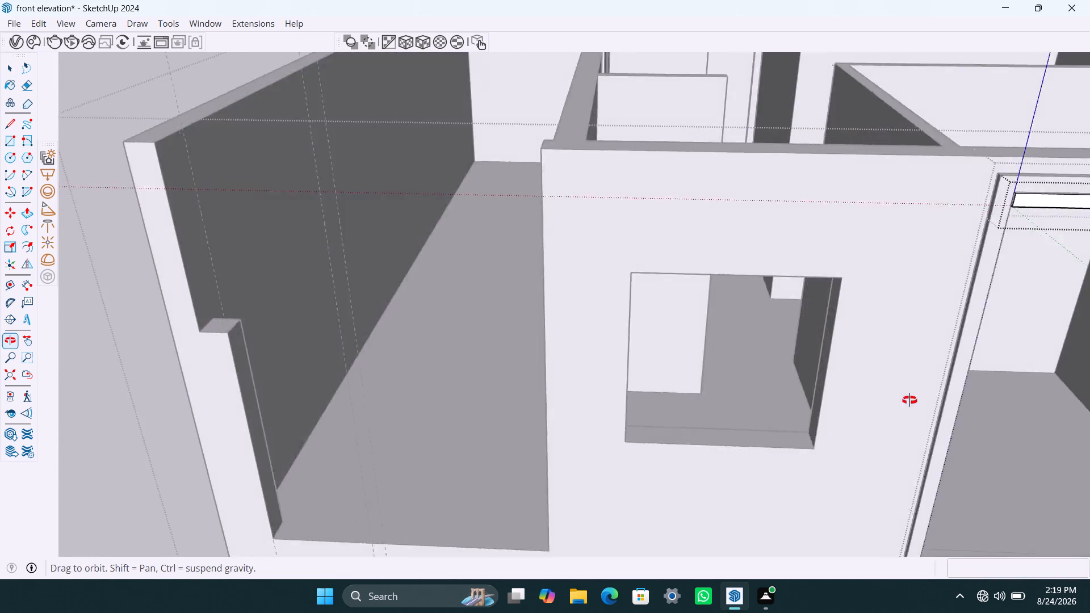
pyautogui.moveTo(909, 400); pyautogui.dragTo(887, 412, button='middle')
pyautogui.scroll(-3, 821, 322)
pyautogui.keyDown('shift'); pyautogui.moveTo(819, 325); pyautogui.dragTo(657, 394, button='middle'); pyautogui.keyUp('shift')
pyautogui.scroll(2, 705, 360)
pyautogui.moveTo(743, 383); pyautogui.dragTo(826, 402, button='middle')
pyautogui.scroll(9, 779, 321)
pyautogui.moveTo(746, 325); pyautogui.dragTo(756, 336, button='middle')
pyautogui.scroll(-5, 735, 328)
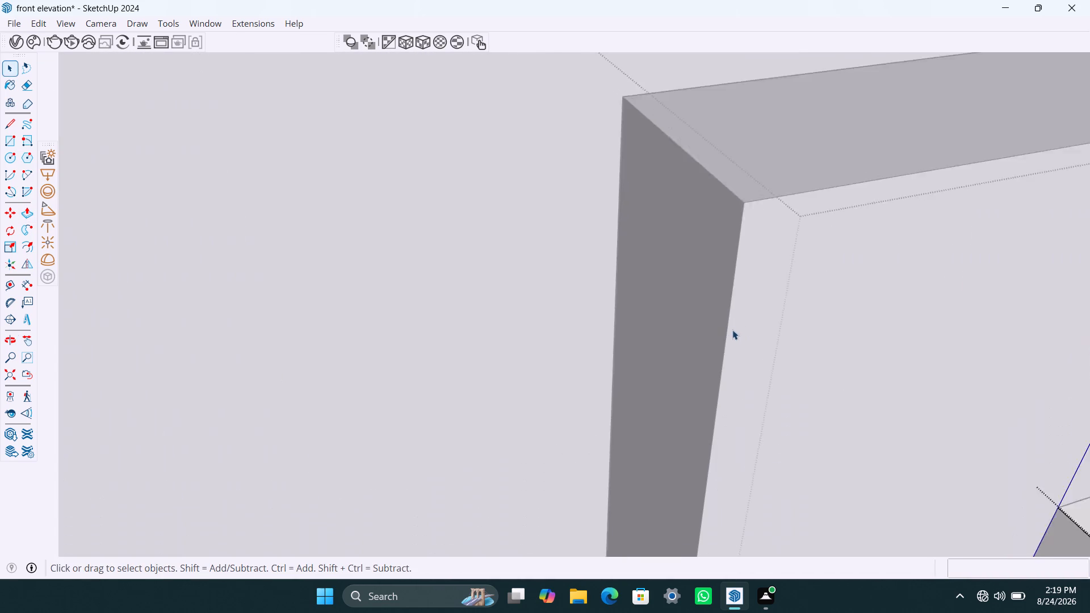
pyautogui.scroll(-2, 769, 345)
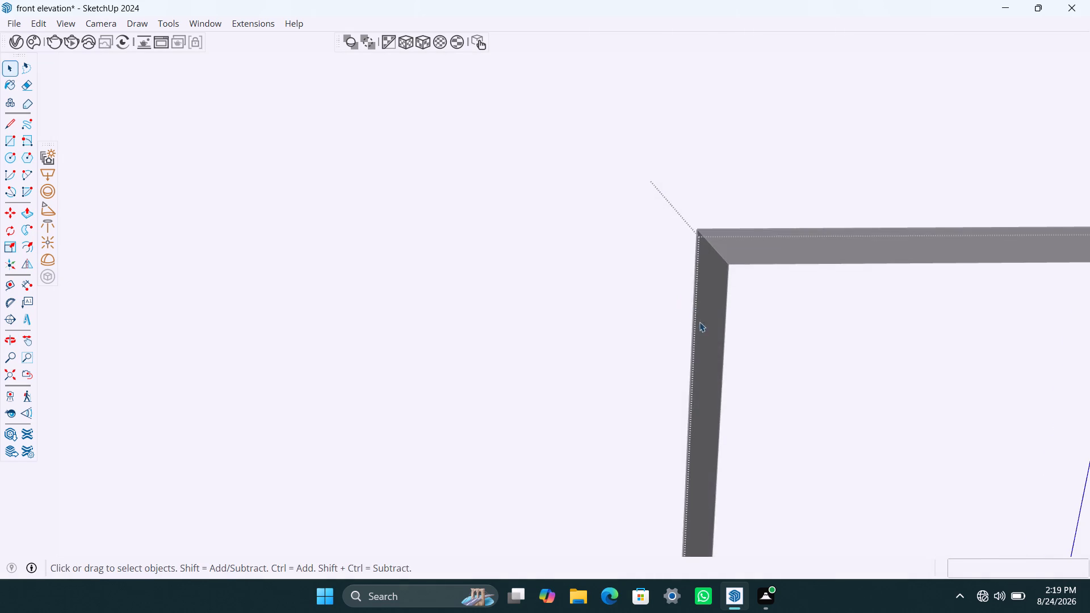
pyautogui.scroll(-3, 699, 322)
pyautogui.keyDown('shift'); pyautogui.moveTo(720, 347); pyautogui.dragTo(647, 219, button='middle'); pyautogui.keyUp('shift')
pyautogui.scroll(-19, 653, 256)
pyautogui.moveTo(662, 359); pyautogui.dragTo(691, 368, button='middle')
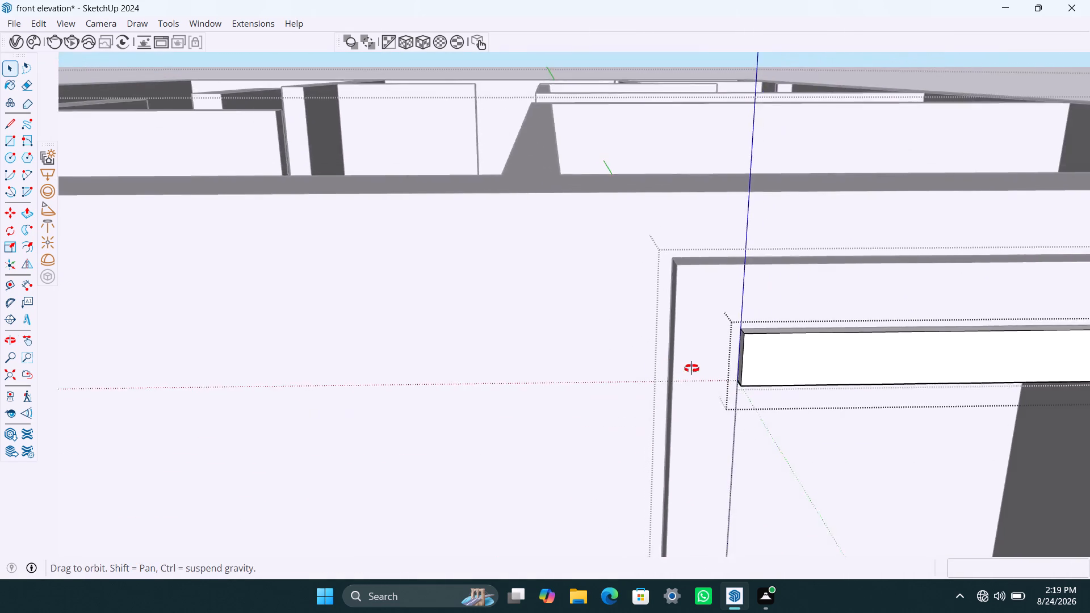
pyautogui.moveTo(691, 368); pyautogui.dragTo(844, 394, button='middle')
pyautogui.scroll(8, 733, 329)
pyautogui.click(755, 314)
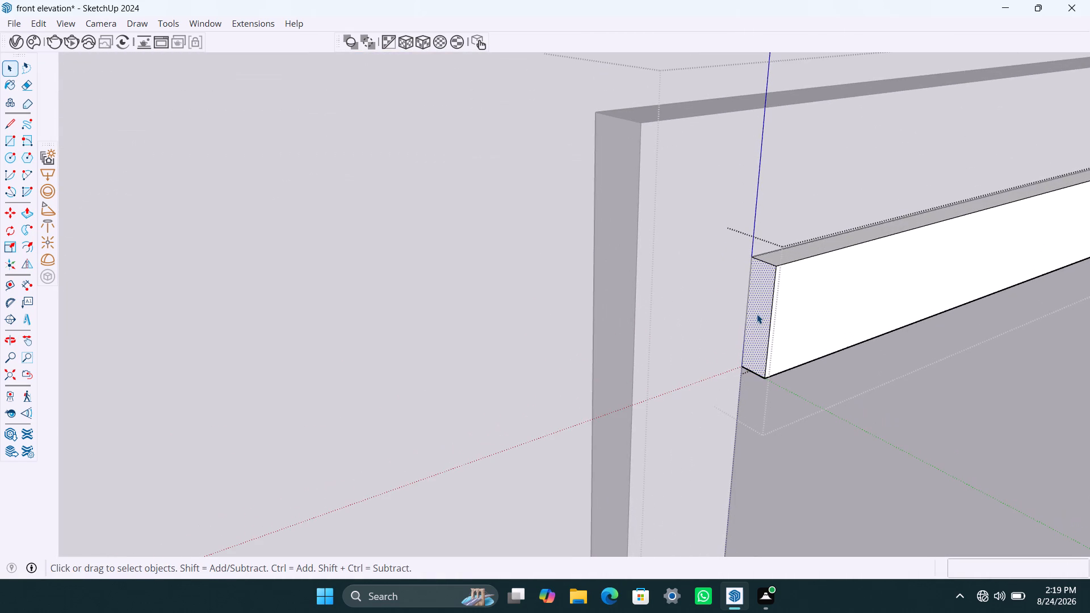
pyautogui.press('p')
pyautogui.click(757, 314)
pyautogui.click(628, 274)
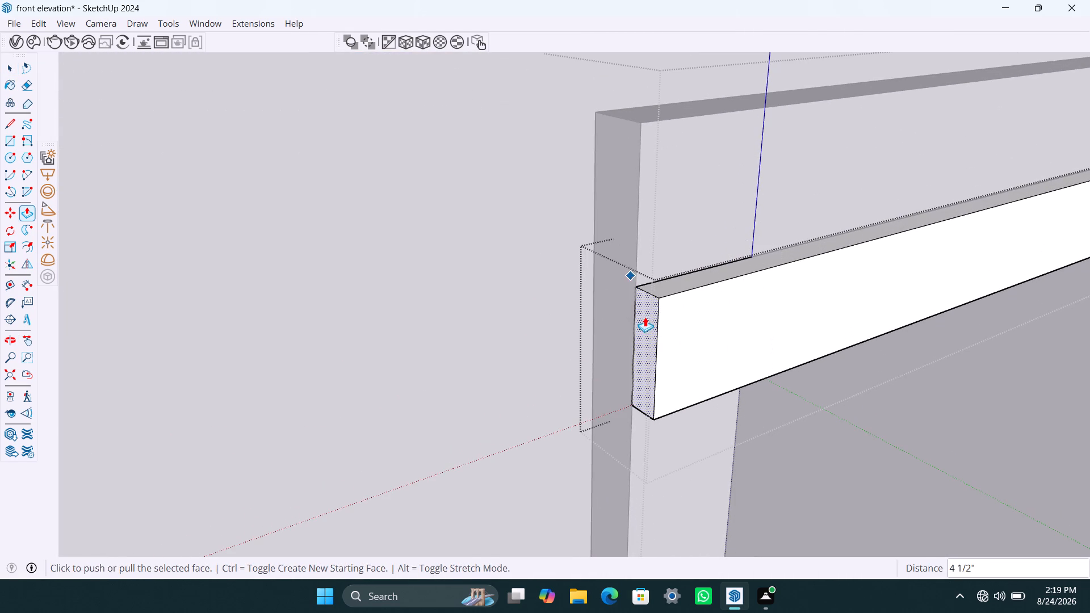
# Extend the strip's left end face a further 1" beyond the frame's outer edge.
pyautogui.click(645, 318)
pyautogui.write('1"')
pyautogui.press('Return')
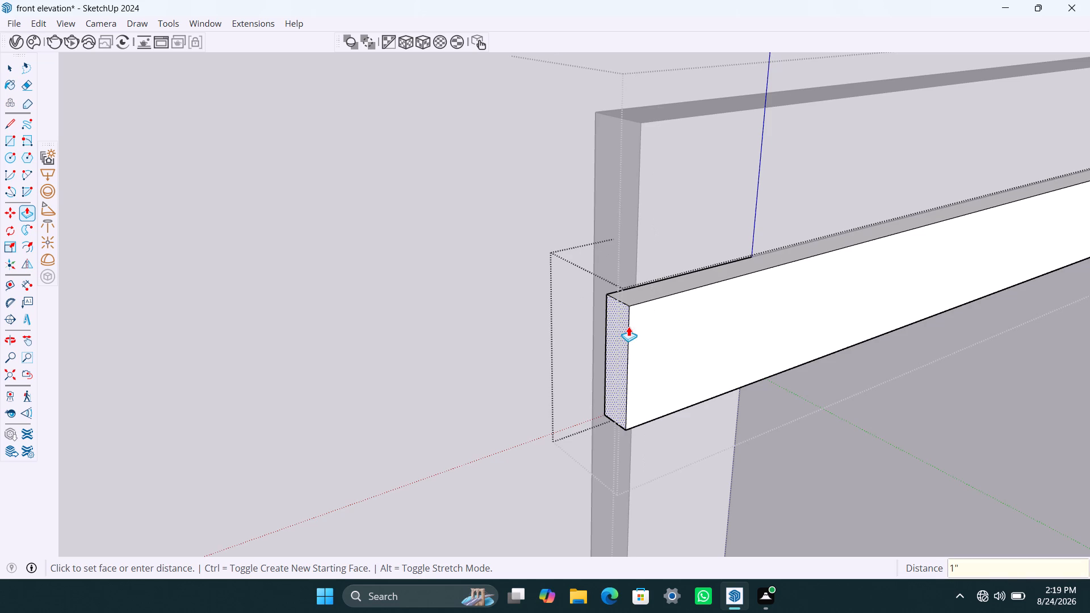
# Raise the top face of the strip across the frame's head by 4 1/2" with Push/Pull.
pyautogui.press('space')
pyautogui.click(520, 333)
pyautogui.scroll(-20, 543, 310)
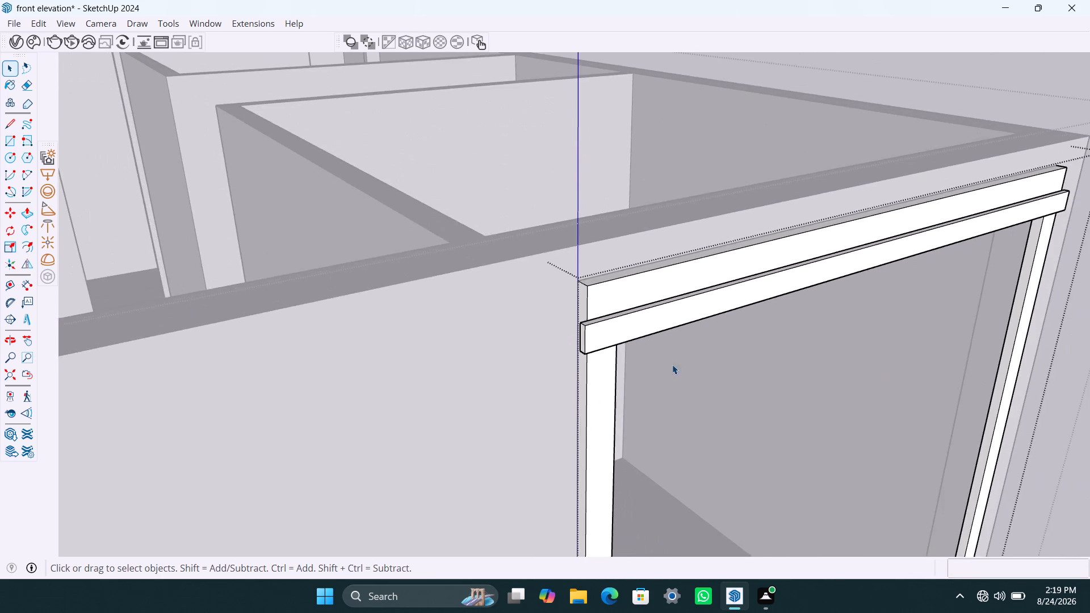
pyautogui.moveTo(672, 364); pyautogui.dragTo(586, 355, button='middle')
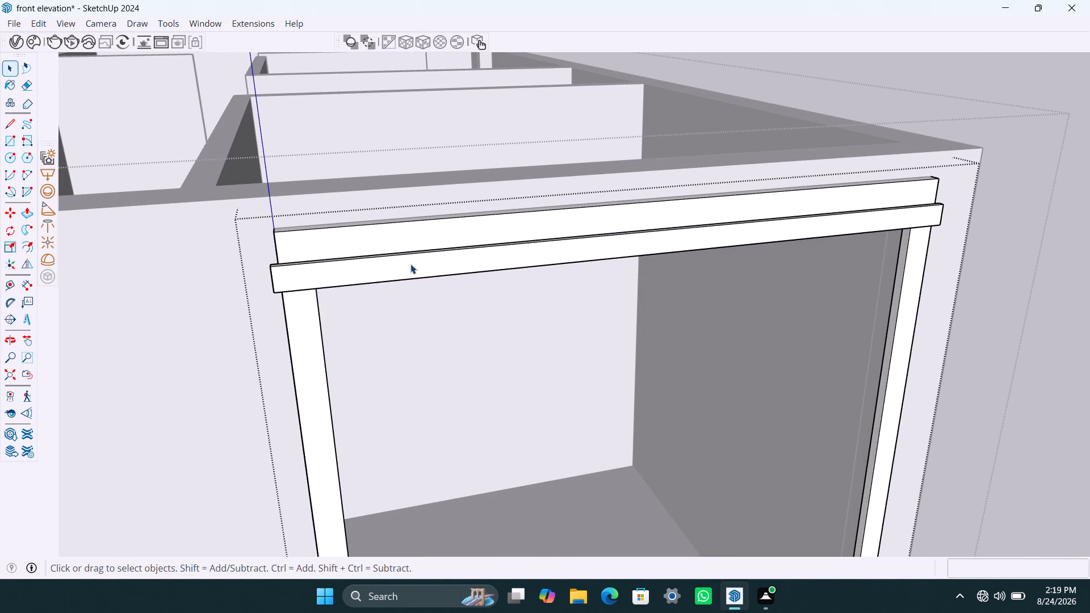
pyautogui.moveTo(397, 258); pyautogui.dragTo(398, 258, button='middle')
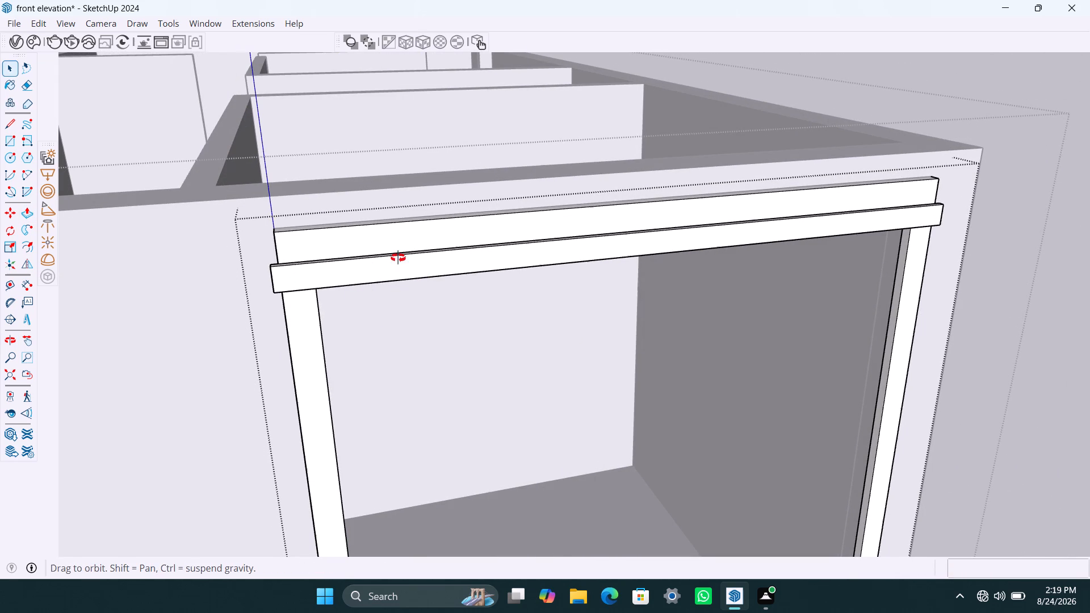
pyautogui.moveTo(398, 258); pyautogui.dragTo(378, 357, button='middle')
pyautogui.scroll(8, 302, 325)
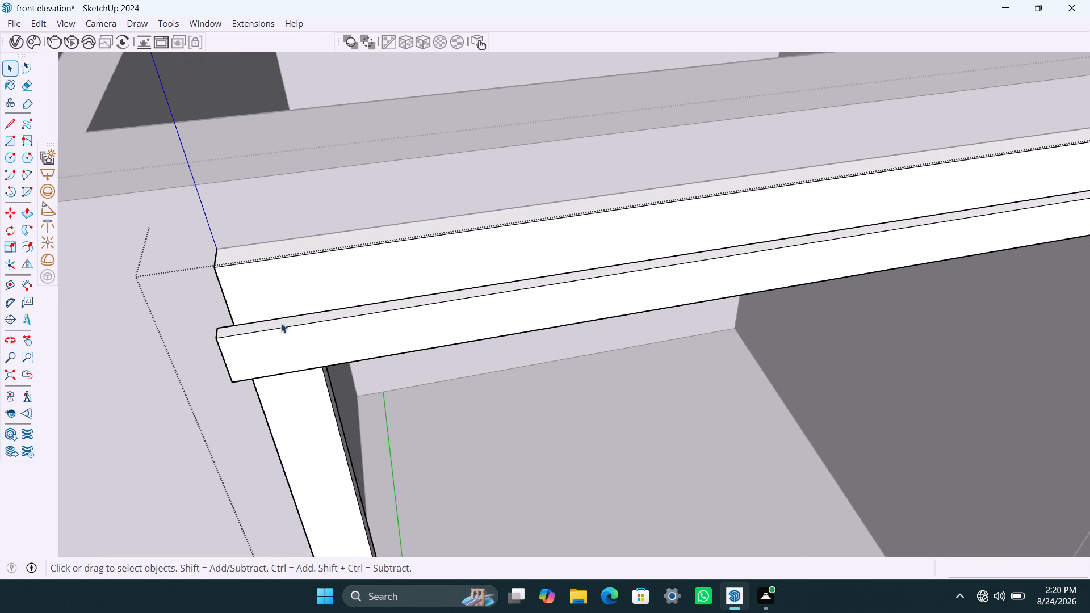
pyautogui.click(282, 324)
pyautogui.tripleClick(278, 324)
pyautogui.click(279, 324)
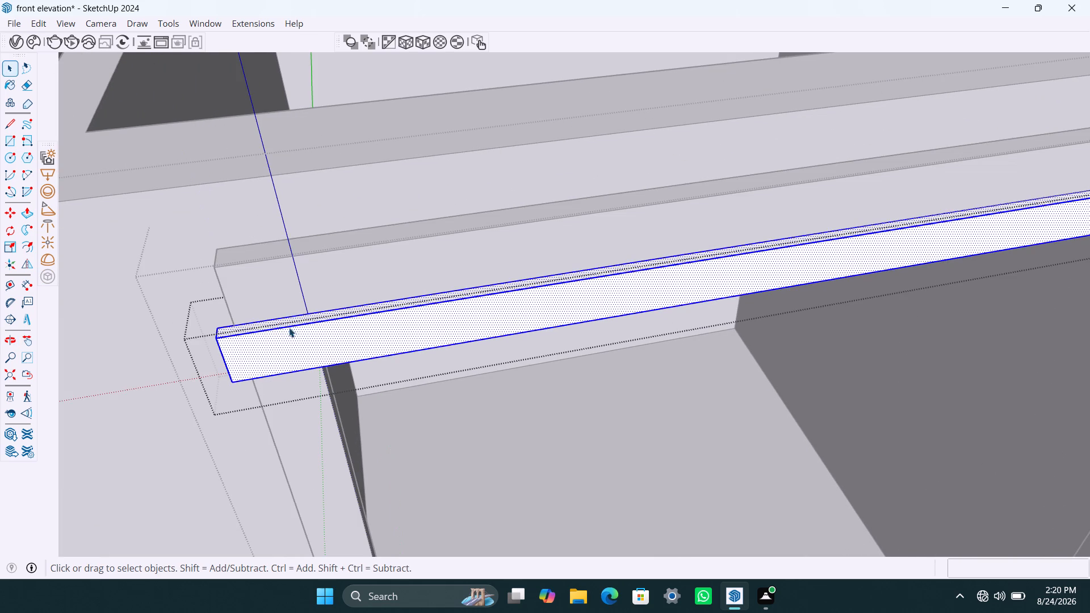
pyautogui.click(291, 330)
pyautogui.scroll(5, 278, 326)
pyautogui.click(266, 322)
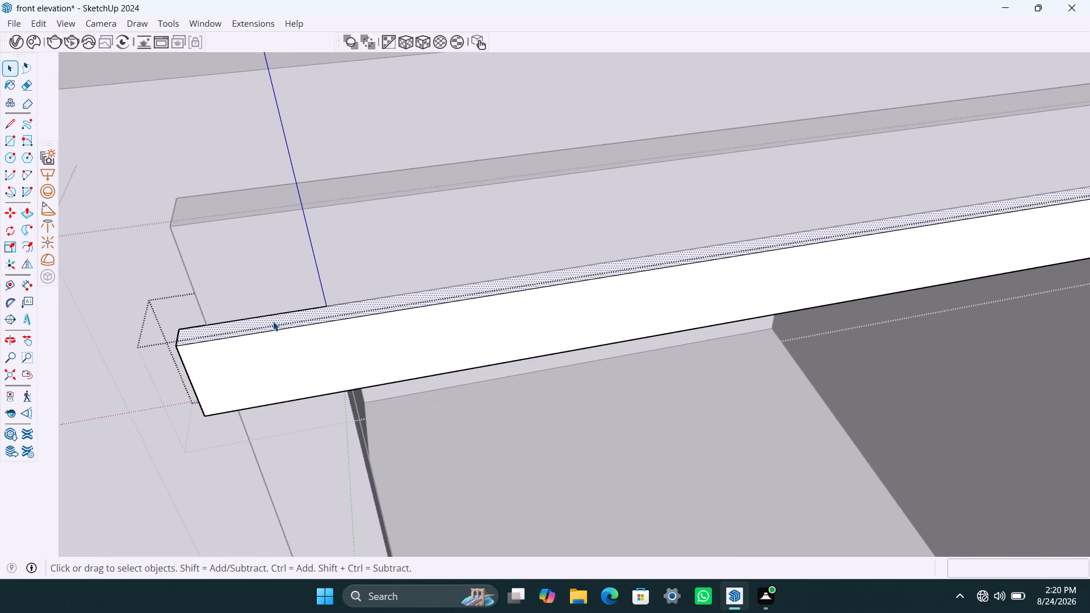
pyautogui.press('p')
pyautogui.click(273, 321)
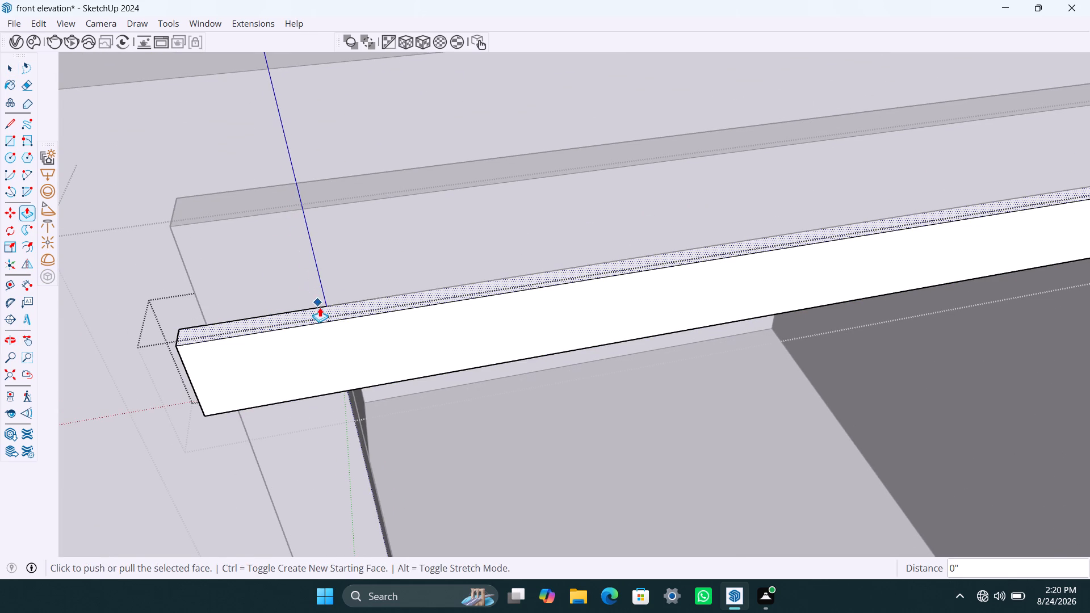
pyautogui.click(320, 307)
pyautogui.click(326, 194)
pyautogui.scroll(-6, 352, 317)
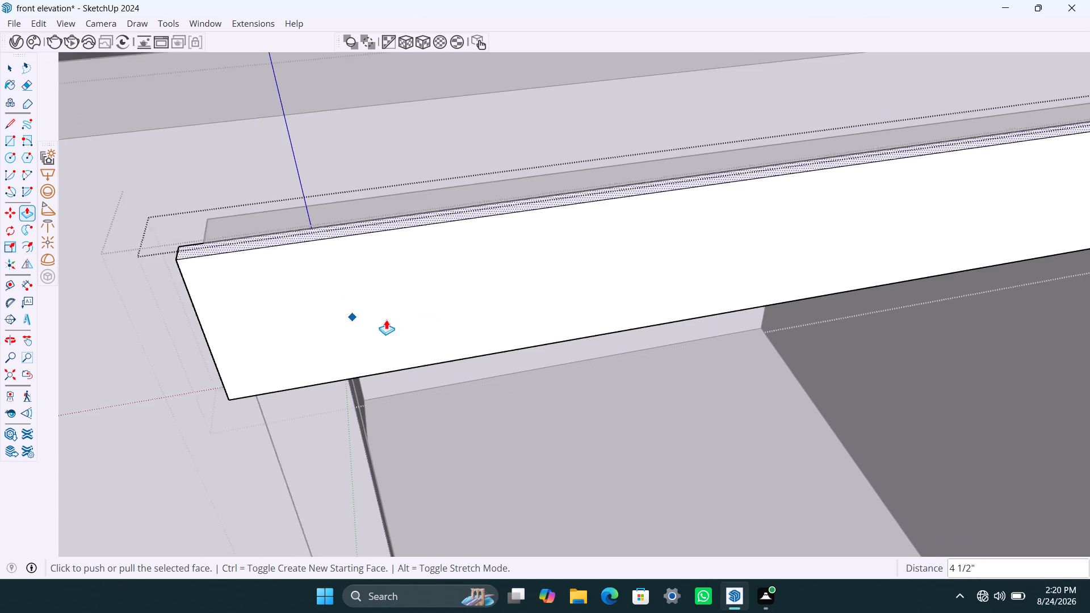
pyautogui.scroll(-6, 432, 320)
pyautogui.press('space')
# Examine the heightened strip against the frame and large front opening from below and from the front.
pyautogui.moveTo(500, 339); pyautogui.dragTo(439, 101, button='middle')
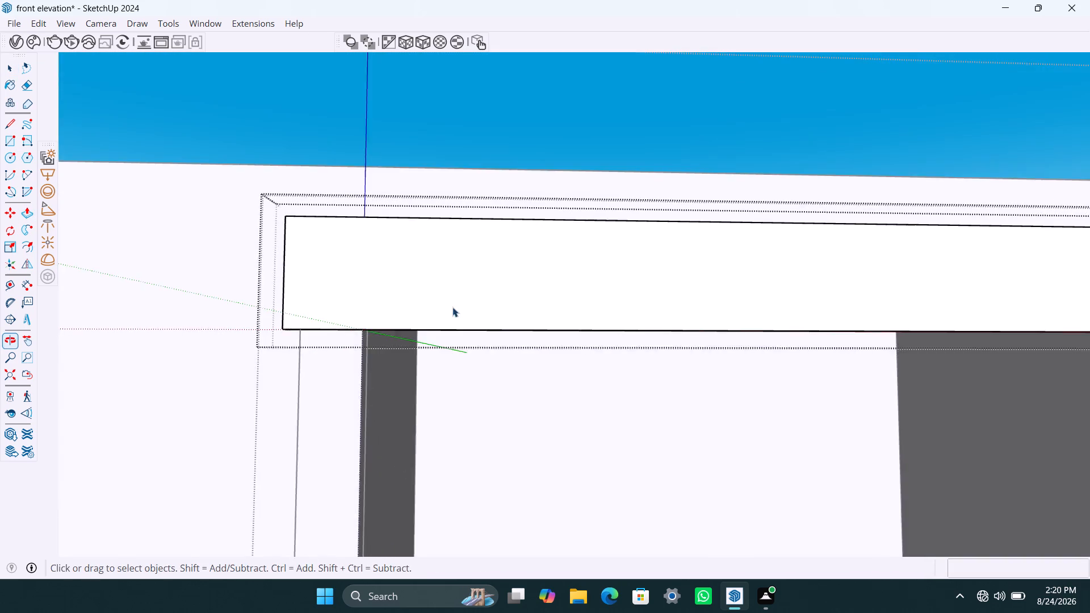
pyautogui.scroll(3, 452, 307)
pyautogui.moveTo(435, 372); pyautogui.dragTo(397, 299, button='middle')
pyautogui.scroll(-4, 416, 323)
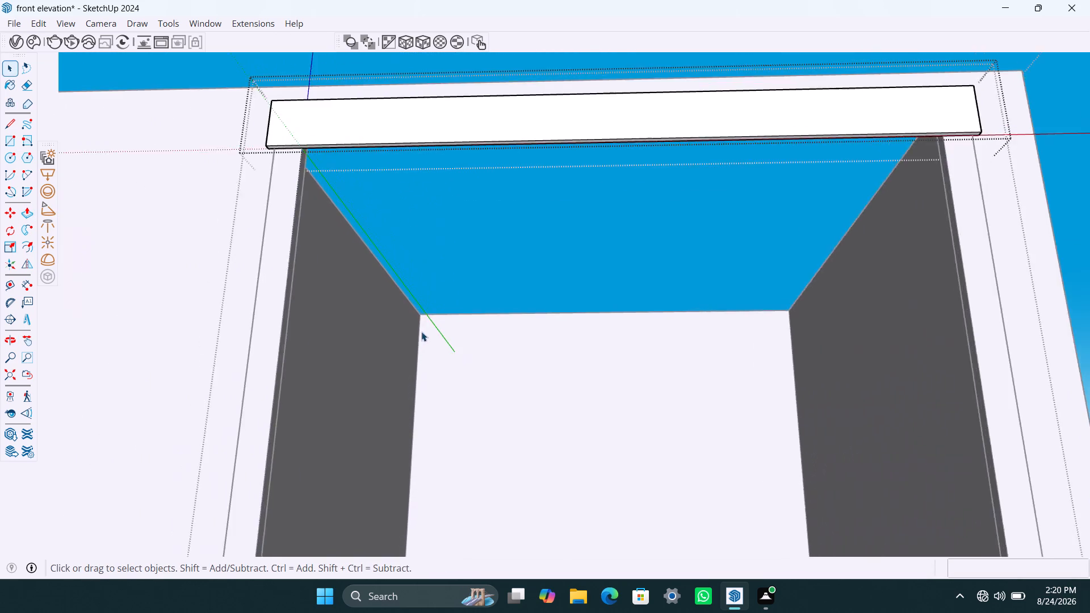
pyautogui.scroll(-5, 421, 331)
pyautogui.moveTo(460, 360); pyautogui.dragTo(464, 312, button='middle')
pyautogui.keyDown('shift'); pyautogui.scroll(-3, 470, 324); pyautogui.keyUp('shift')
pyautogui.keyDown('shift'); pyautogui.moveTo(489, 363); pyautogui.dragTo(496, 327, button='middle'); pyautogui.keyUp('shift')
pyautogui.scroll(-4, 500, 314)
pyautogui.keyDown('shift'); pyautogui.moveTo(511, 294); pyautogui.dragTo(502, 355, button='middle'); pyautogui.keyUp('shift')
pyautogui.scroll(3, 489, 317)
pyautogui.moveTo(492, 308); pyautogui.dragTo(500, 279, button='middle')
pyautogui.scroll(2, 508, 260)
pyautogui.moveTo(508, 260); pyautogui.dragTo(507, 237, button='middle')
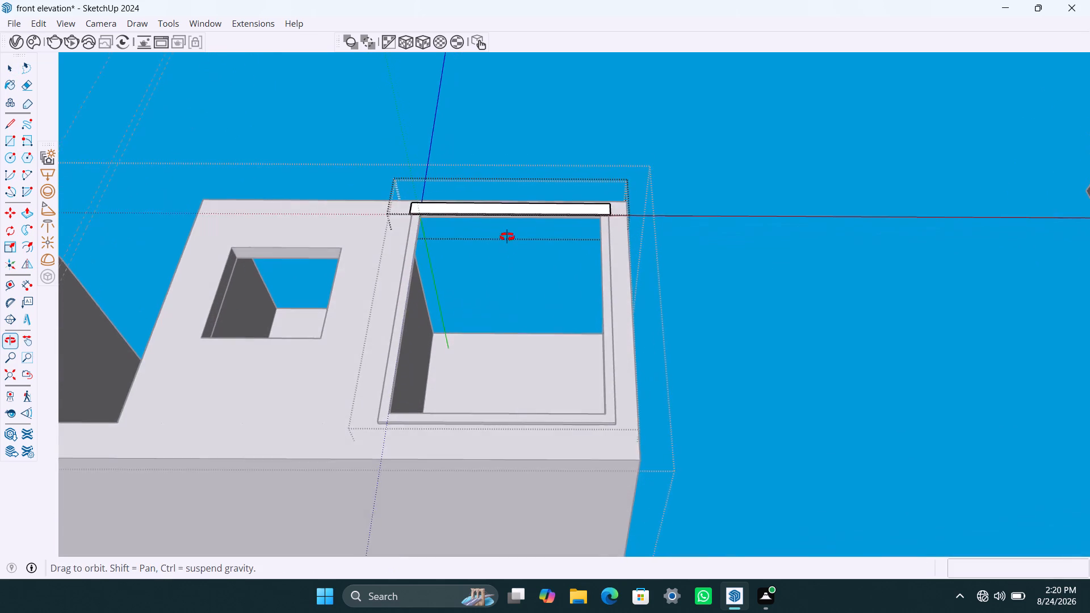
pyautogui.moveTo(507, 237); pyautogui.dragTo(507, 234, button='middle')
pyautogui.scroll(17, 473, 209)
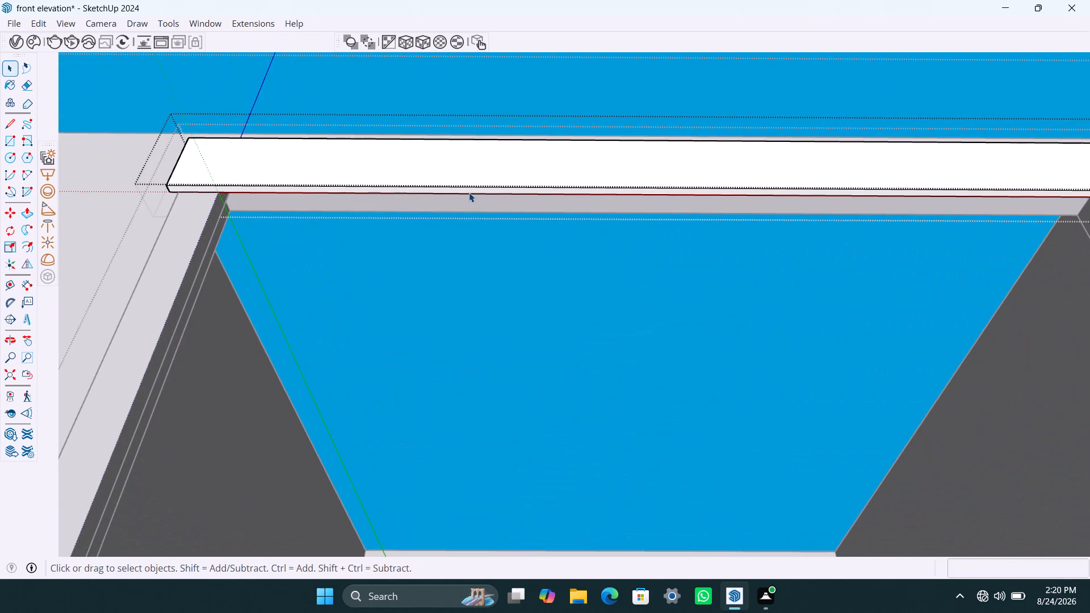
pyautogui.scroll(-20, 467, 212)
pyautogui.scroll(-14, 467, 212)
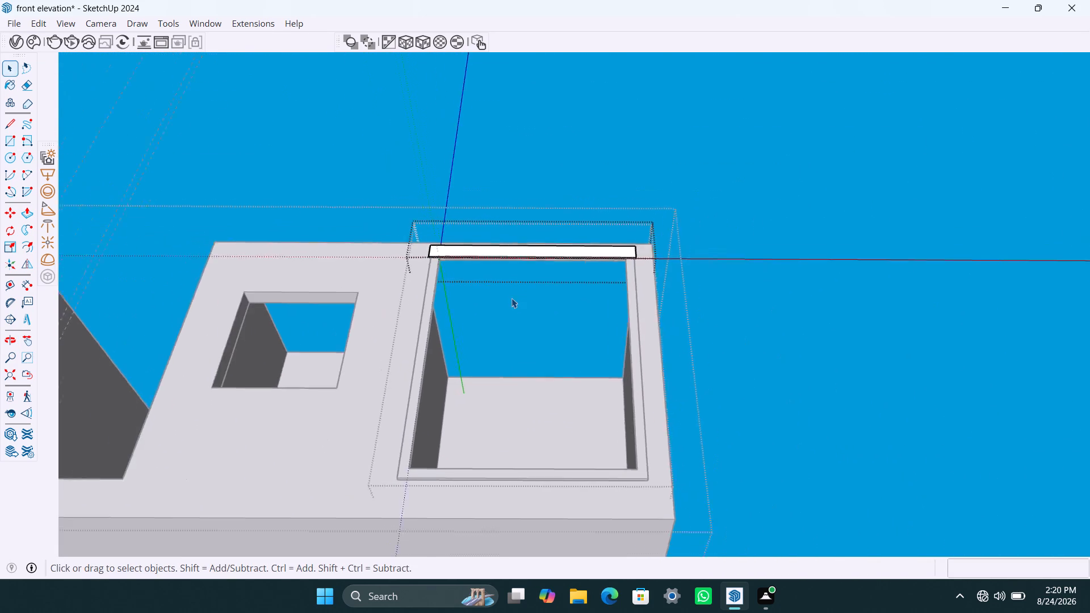
pyautogui.scroll(-2, 512, 298)
pyautogui.moveTo(518, 293); pyautogui.dragTo(522, 436, button='middle')
# Close the strip and frame groups to return to editing the whole model.
pyautogui.press('space')
pyautogui.press('space')
pyautogui.tripleClick(565, 270)
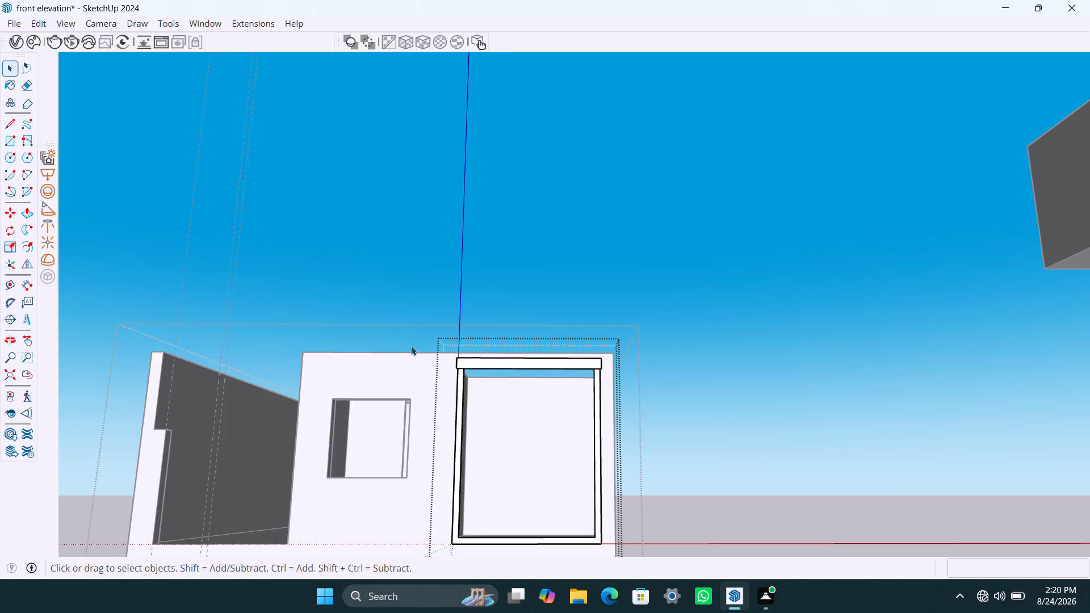
pyautogui.scroll(-1, 411, 346)
pyautogui.tripleClick(532, 264)
pyautogui.tripleClick(532, 263)
pyautogui.scroll(-5, 340, 354)
# Draw a rectangle corner to corner across the small front window opening and make it a group.
pyautogui.moveTo(370, 349); pyautogui.dragTo(402, 518, button='middle')
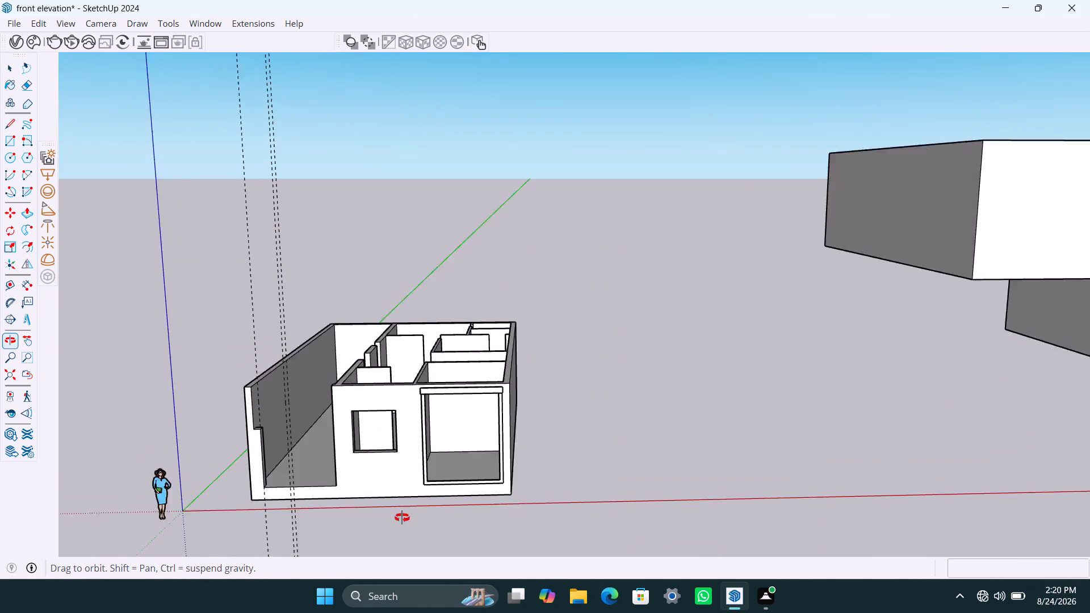
pyautogui.moveTo(402, 518); pyautogui.dragTo(405, 524, button='middle')
pyautogui.scroll(3, 416, 342)
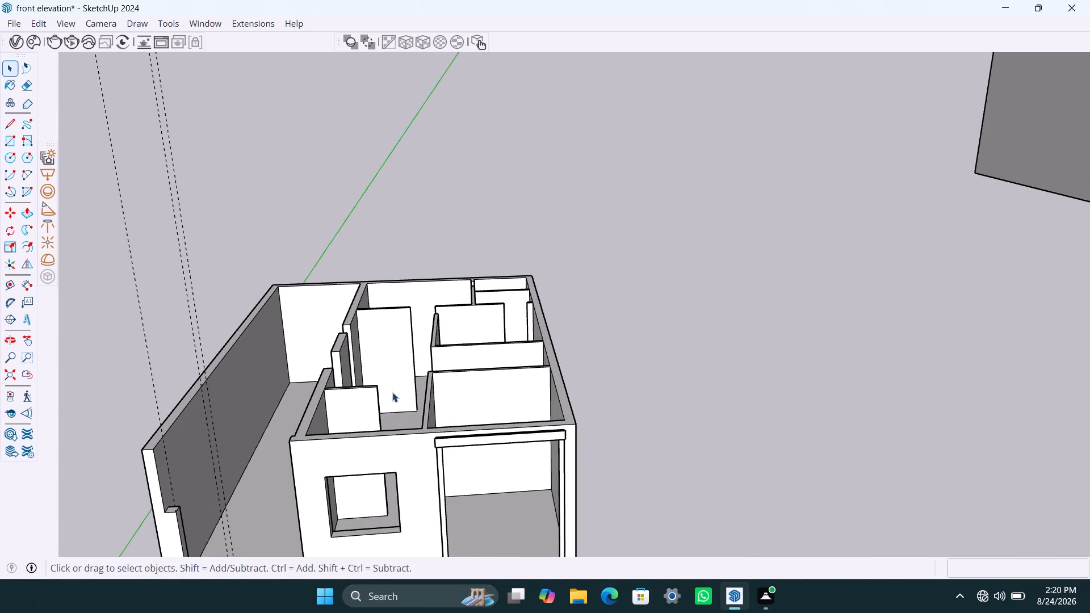
pyautogui.scroll(-1, 387, 438)
pyautogui.moveTo(387, 438); pyautogui.dragTo(475, 295, button='middle')
pyautogui.scroll(3, 429, 351)
pyautogui.press('r')
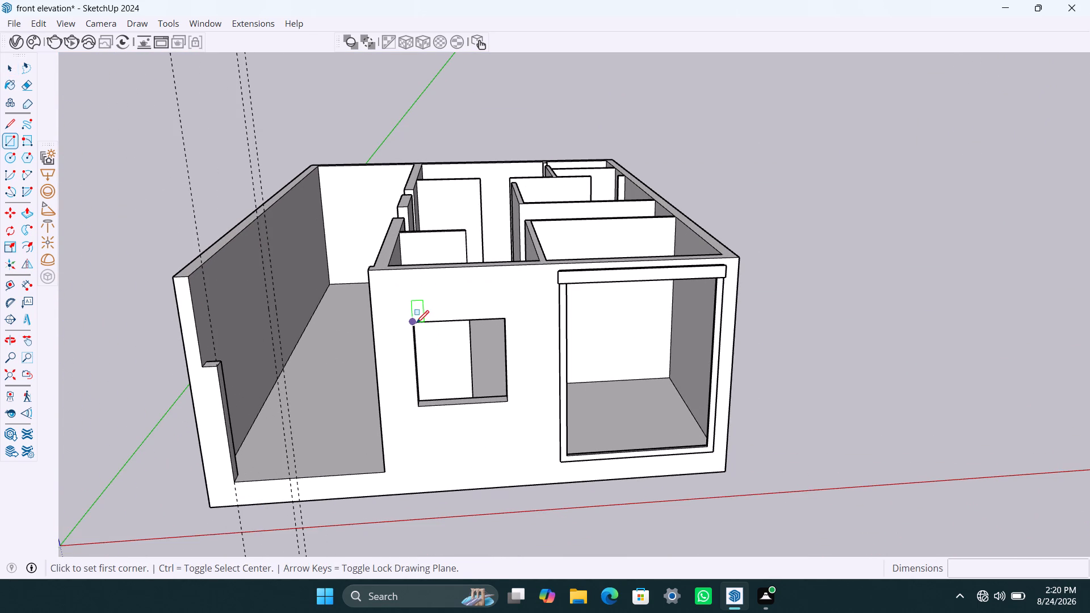
pyautogui.click(416, 323)
pyautogui.click(504, 400)
pyautogui.press('space')
pyautogui.doubleClick(459, 367)
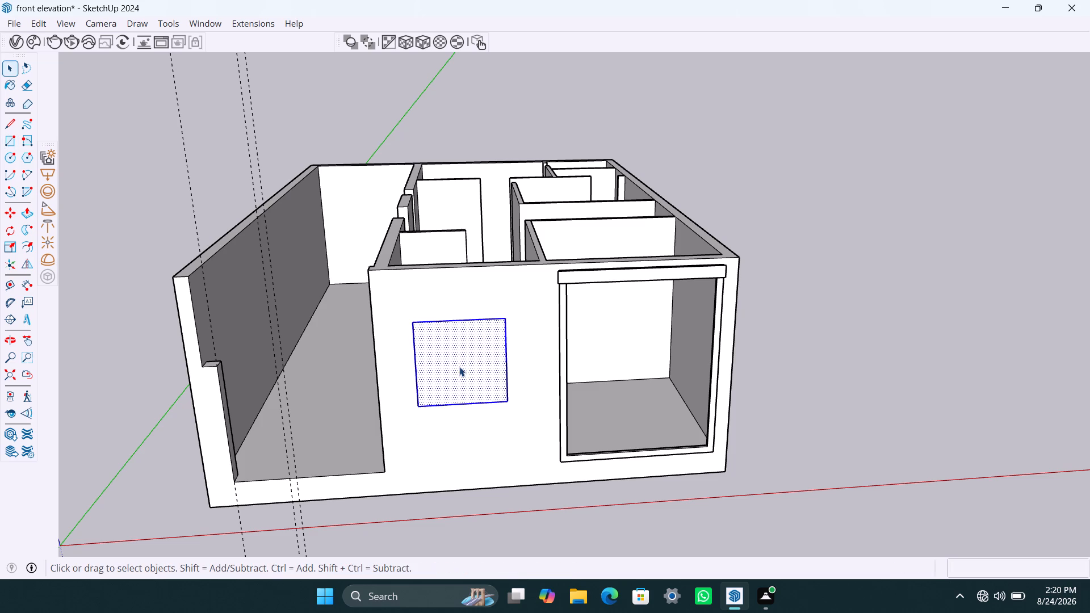
pyautogui.rightClick(459, 367)
pyautogui.click(520, 185)
# Inside the new group, offset the window face's outline 2" inward and delete the inner face.
pyautogui.doubleClick(455, 356)
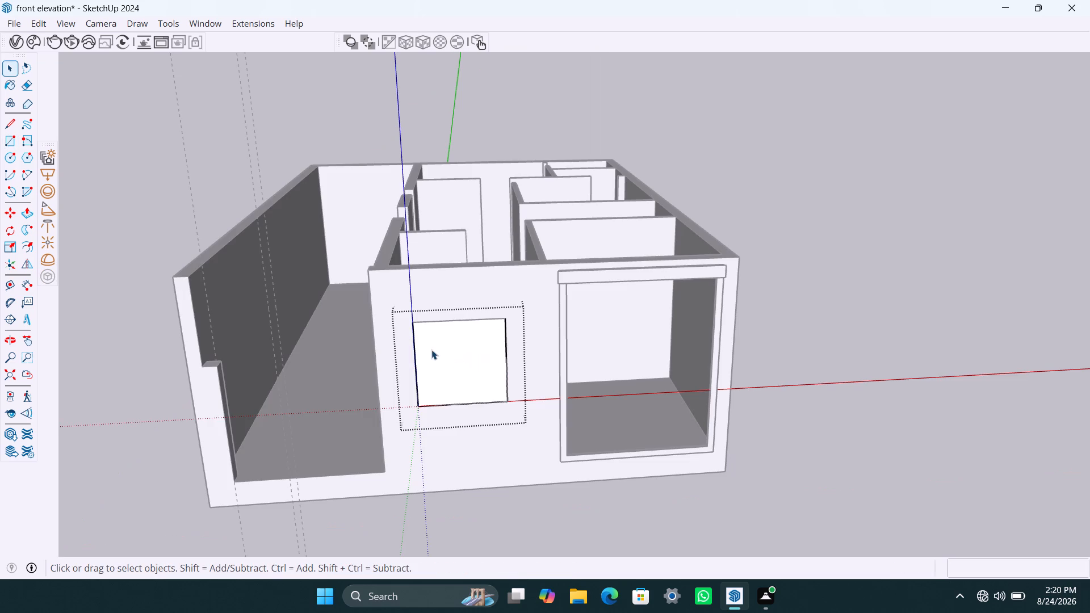
pyautogui.click(431, 350)
pyautogui.press('f')
pyautogui.click(428, 350)
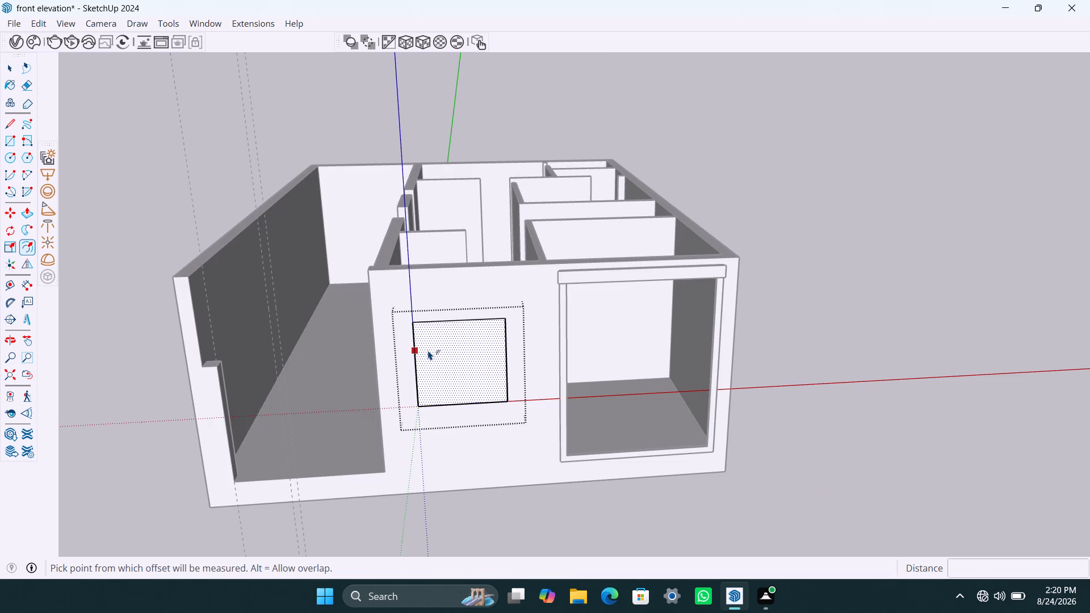
pyautogui.press('2')
pyautogui.hotkey('shift', '"')
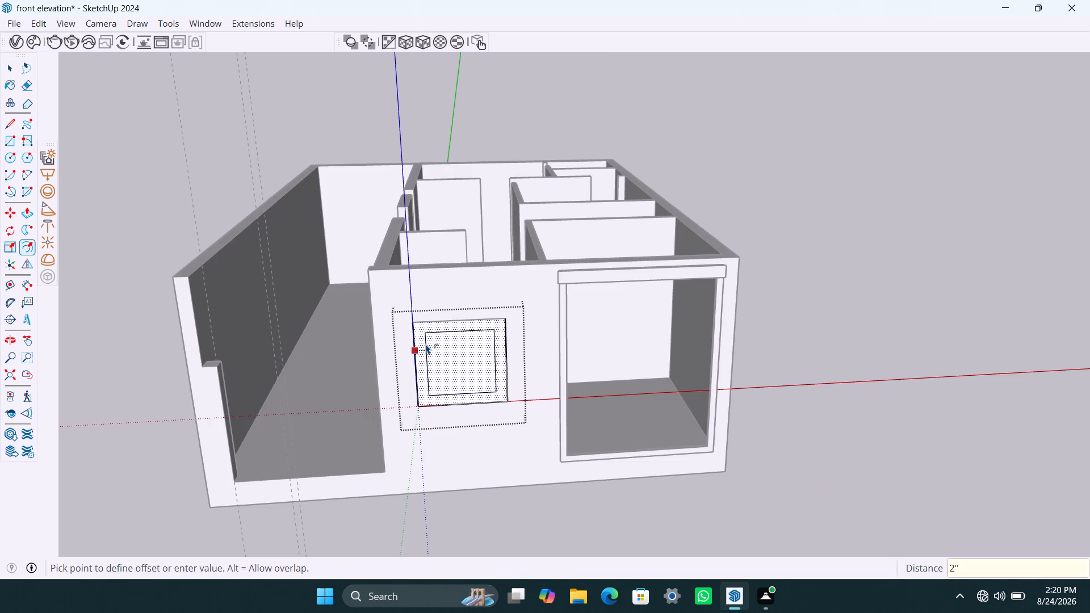
pyautogui.press('Return')
pyautogui.press('space')
pyautogui.click(442, 343)
pyautogui.press('Delete')
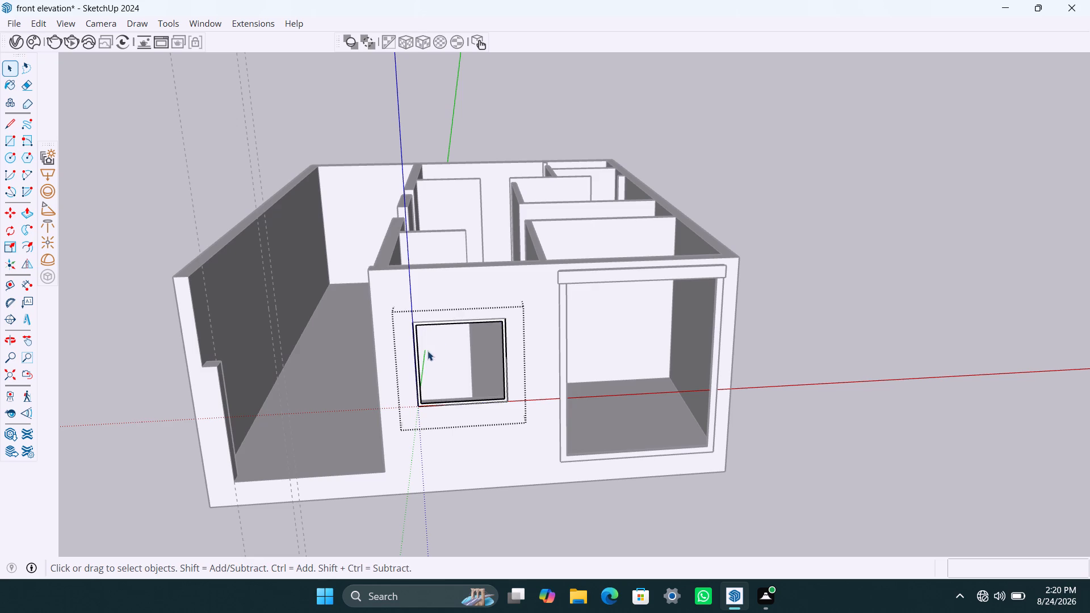
# Extrude the window frame's face 2" outward with Push/Pull.
pyautogui.scroll(11, 423, 371)
pyautogui.click(412, 342)
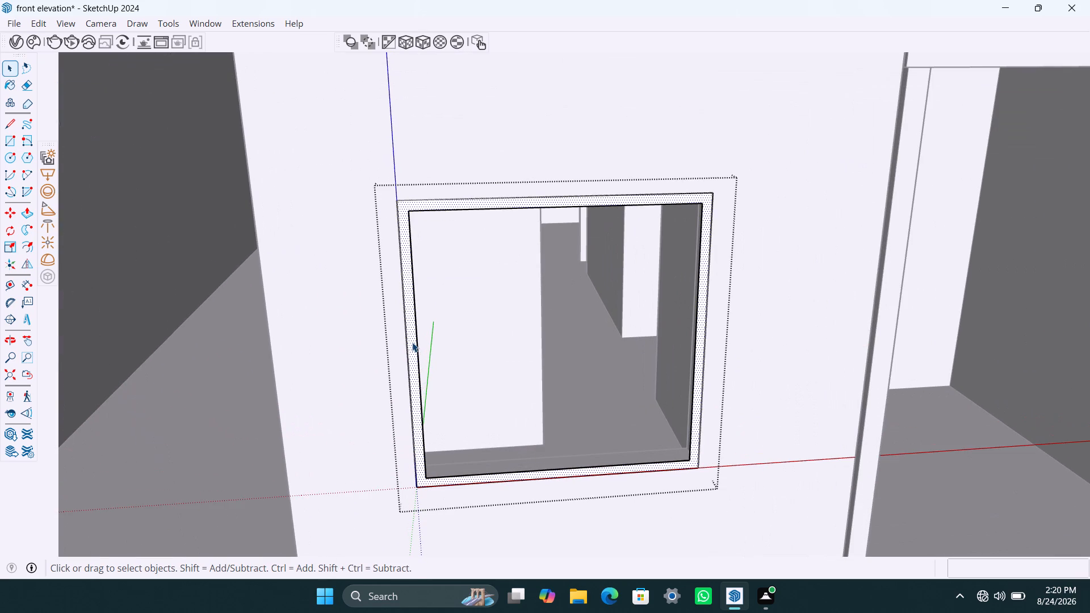
pyautogui.press('p')
pyautogui.click(412, 342)
pyautogui.press('2')
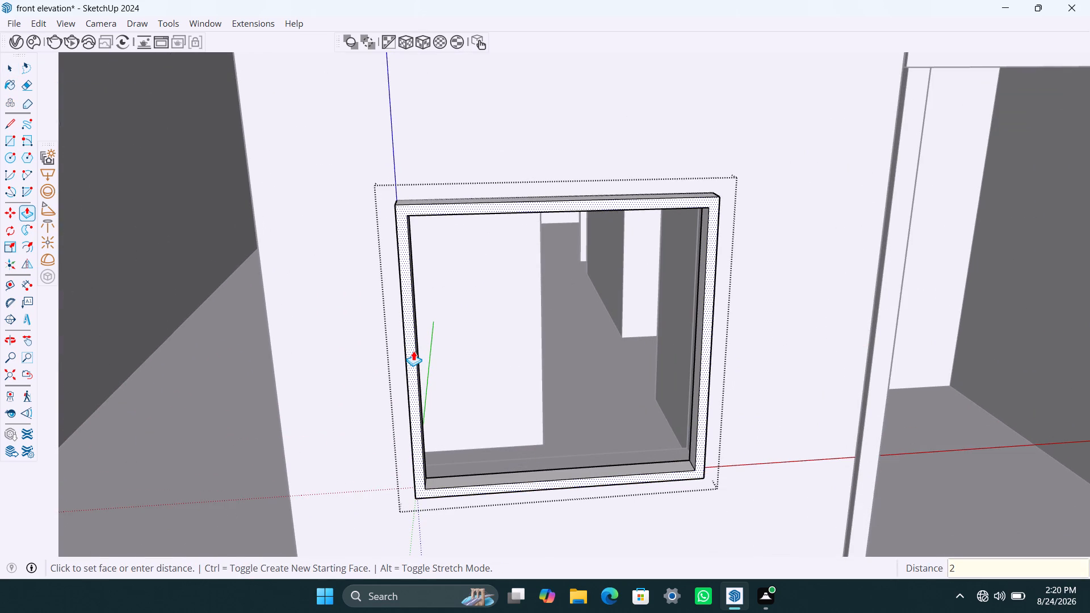
pyautogui.hotkey('shift', '"')
pyautogui.press('Return')
pyautogui.press('space')
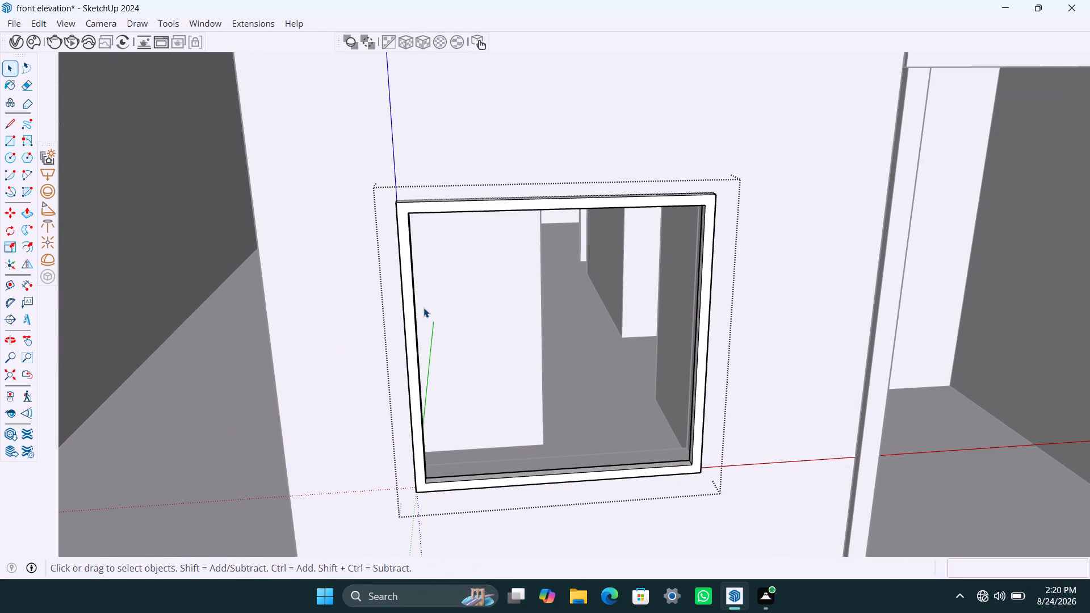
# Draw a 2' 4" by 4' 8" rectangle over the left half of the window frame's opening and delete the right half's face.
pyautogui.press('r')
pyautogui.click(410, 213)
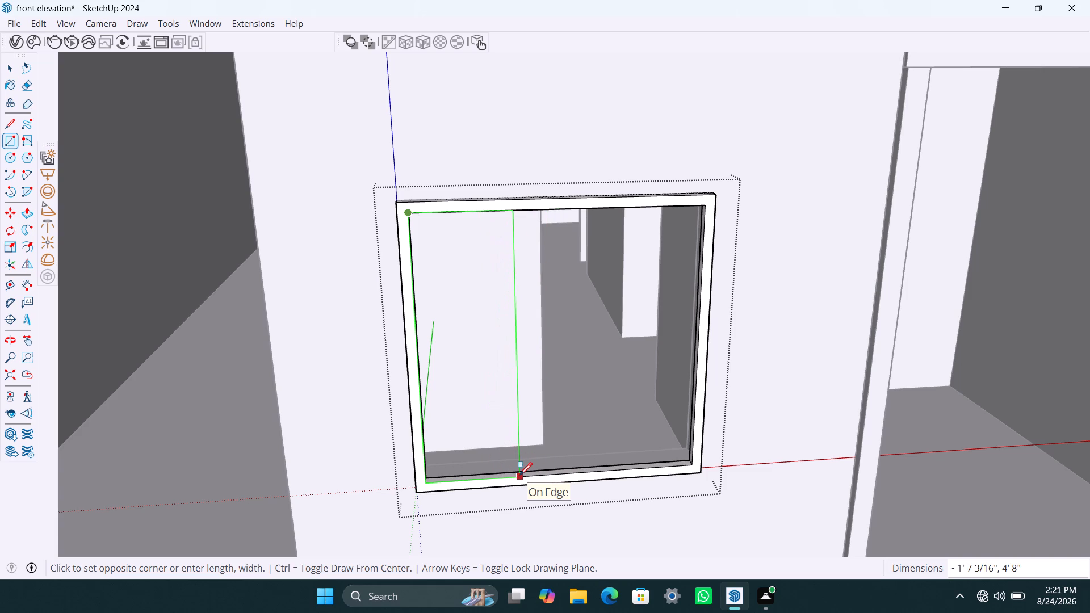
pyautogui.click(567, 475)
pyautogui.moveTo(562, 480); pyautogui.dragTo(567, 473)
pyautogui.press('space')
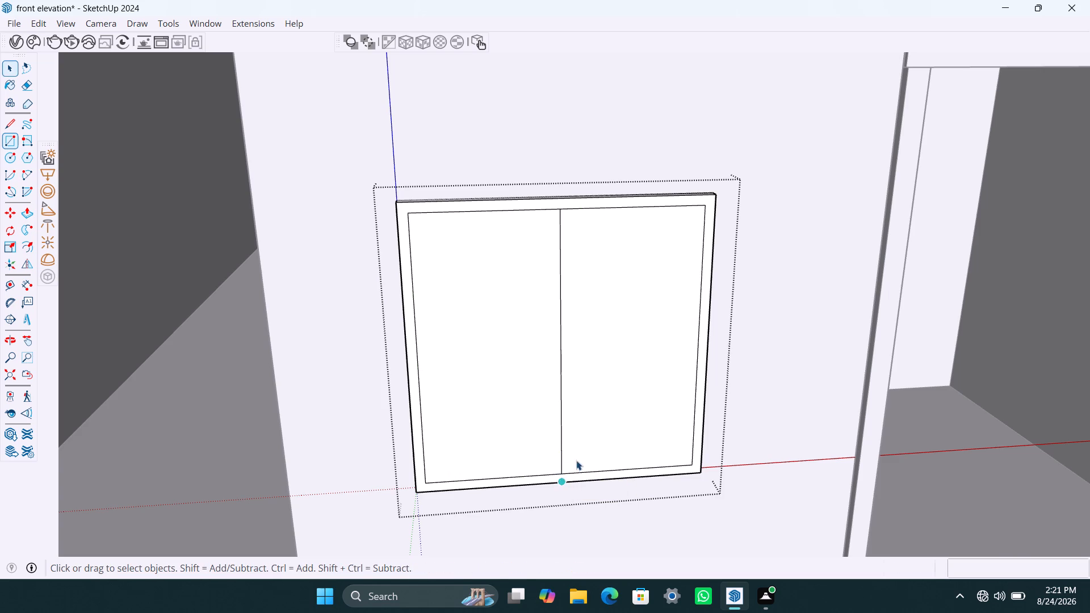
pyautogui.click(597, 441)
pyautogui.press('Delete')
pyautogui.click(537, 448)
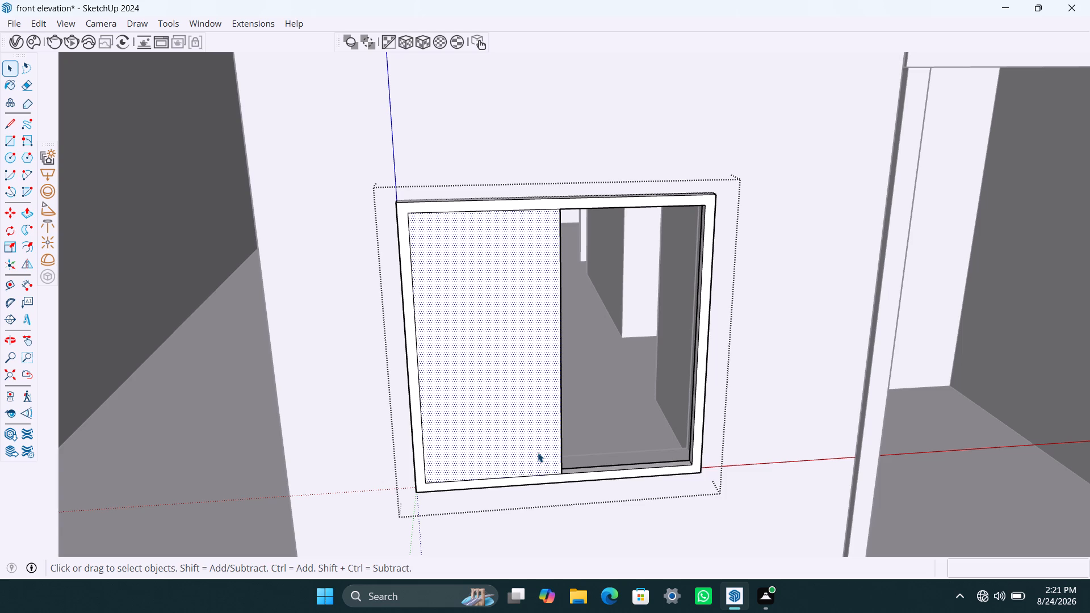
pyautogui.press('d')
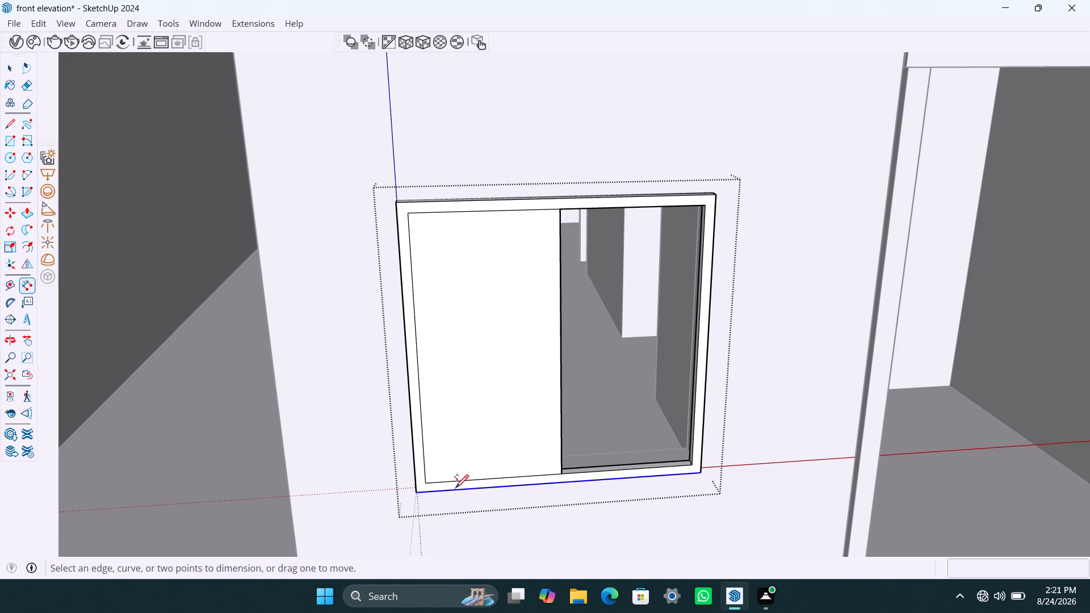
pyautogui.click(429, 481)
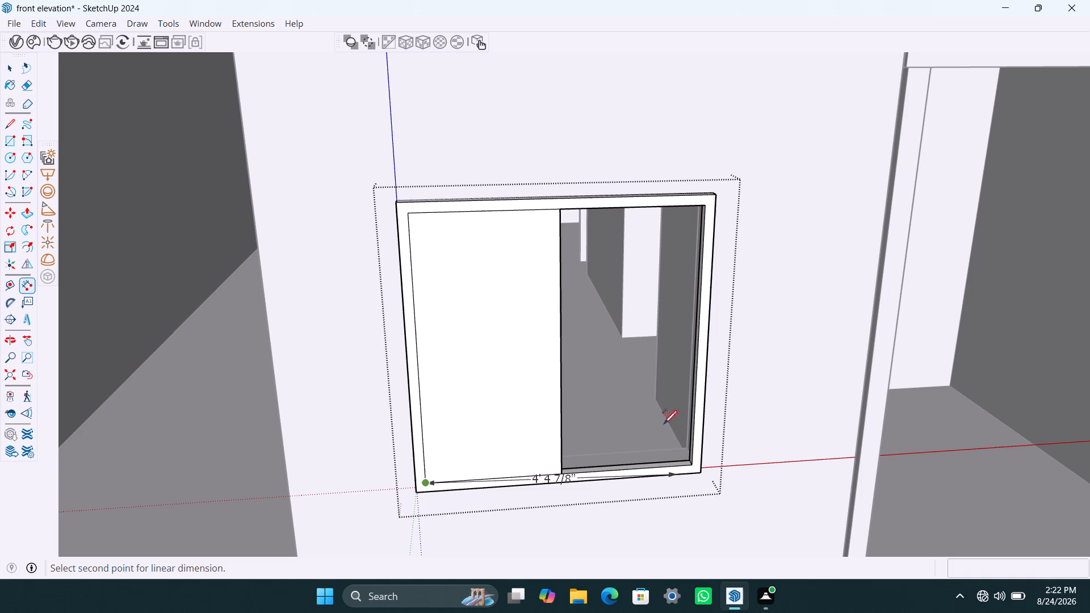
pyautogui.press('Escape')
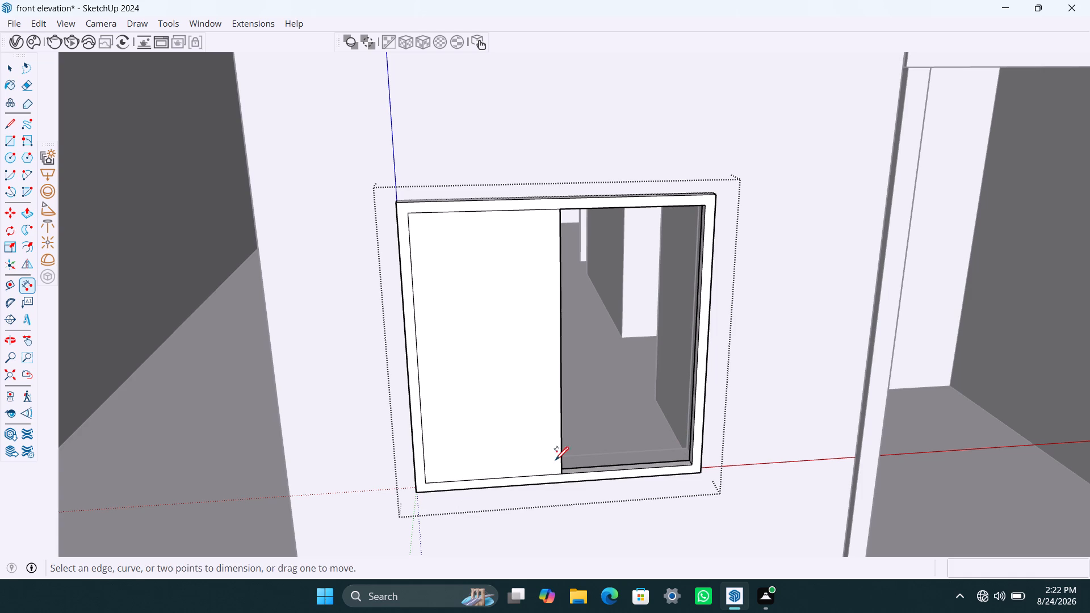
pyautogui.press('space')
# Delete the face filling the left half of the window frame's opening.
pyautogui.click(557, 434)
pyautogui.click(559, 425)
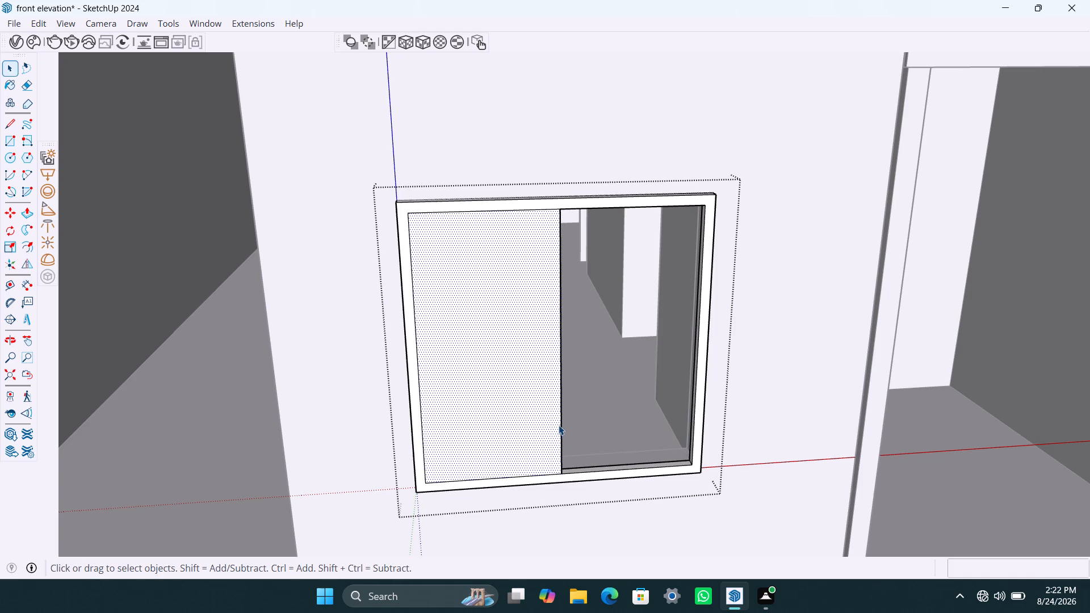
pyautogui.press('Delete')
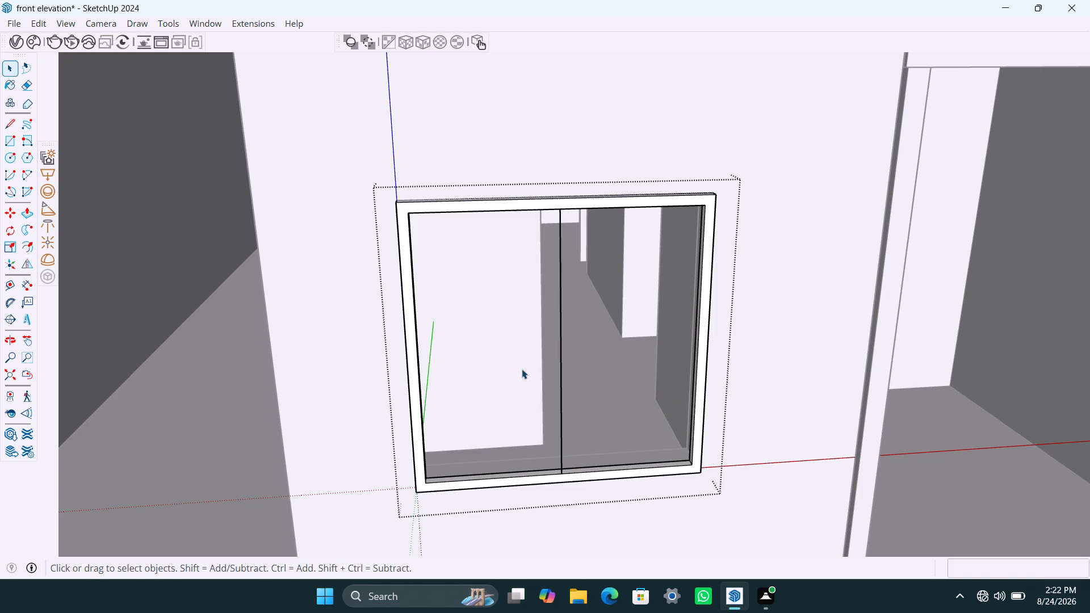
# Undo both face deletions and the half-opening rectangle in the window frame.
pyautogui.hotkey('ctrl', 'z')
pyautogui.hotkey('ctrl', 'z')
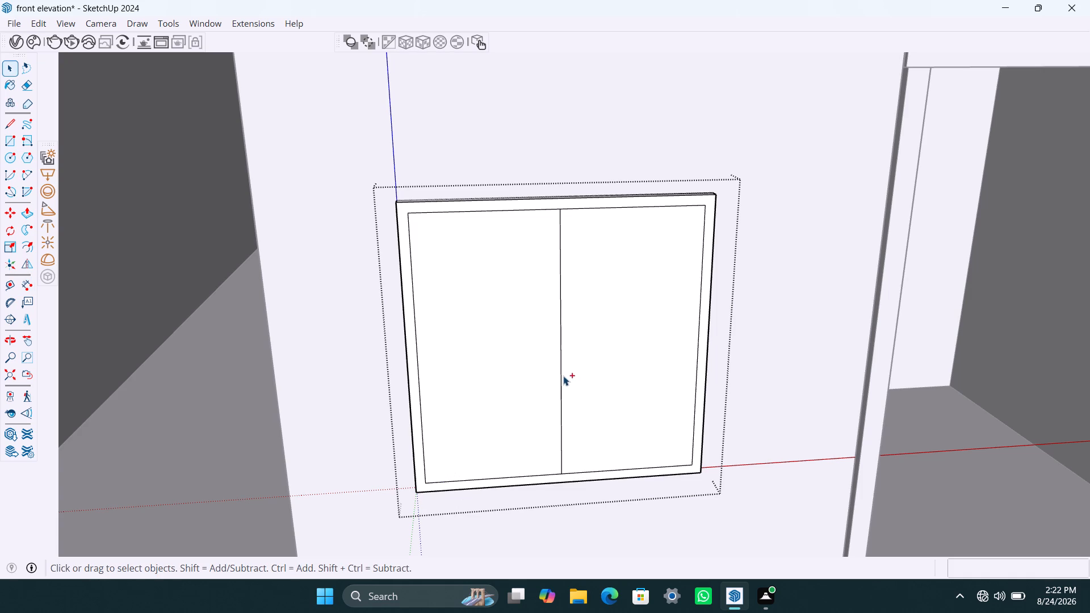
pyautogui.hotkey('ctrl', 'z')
# Draw a 1' 6" wide, full-height rectangle at the left end of the window frame's opening and delete the remaining face.
pyautogui.press('r')
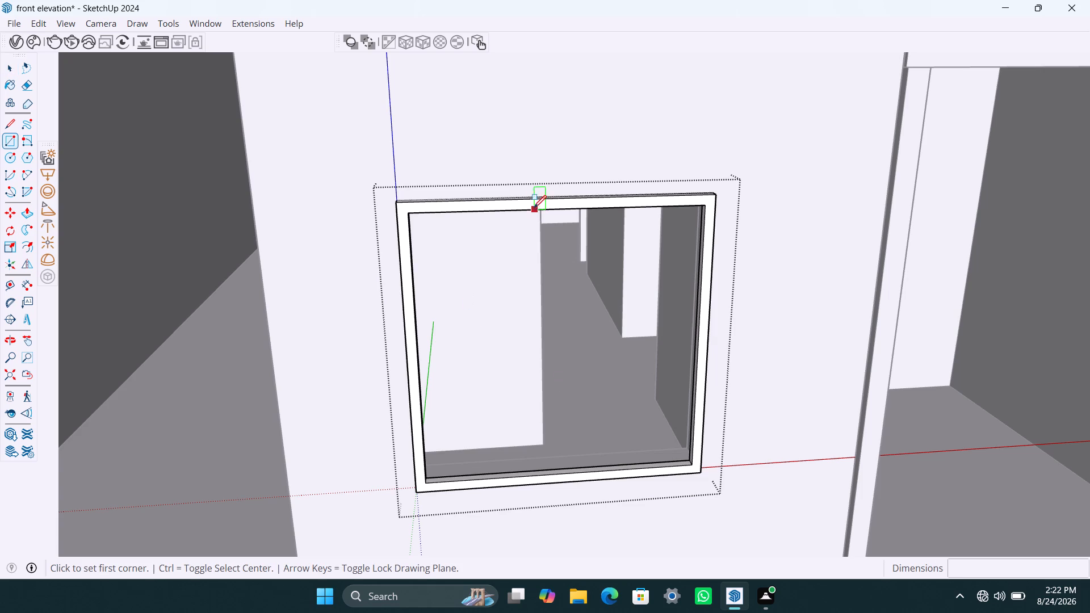
pyautogui.click(411, 213)
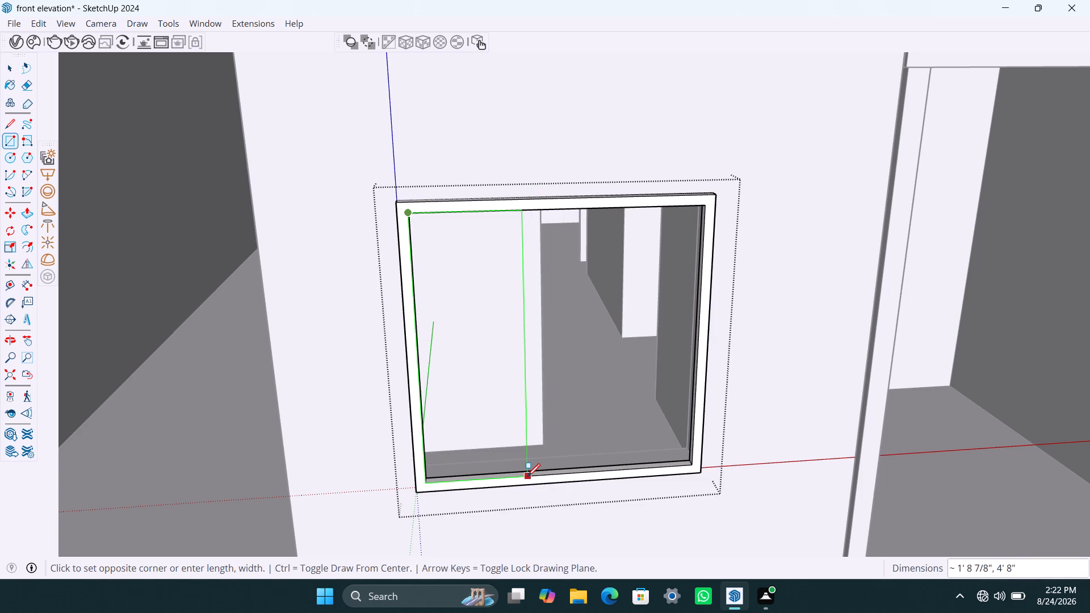
pyautogui.write("1'")
pyautogui.write('6"')
pyautogui.press('Return')
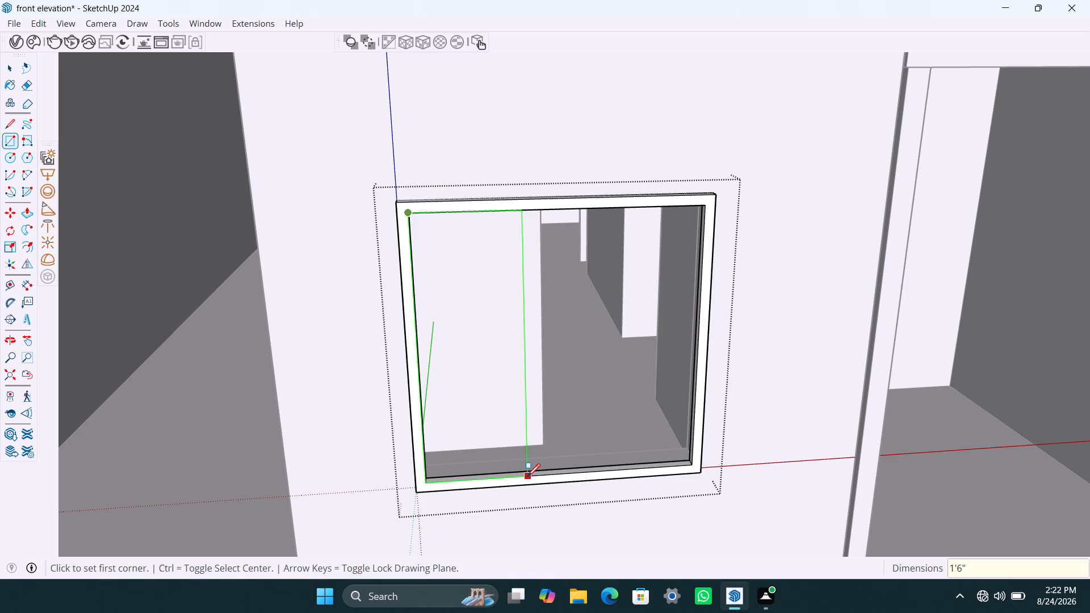
pyautogui.press('space')
pyautogui.click(572, 368)
pyautogui.press('Delete')
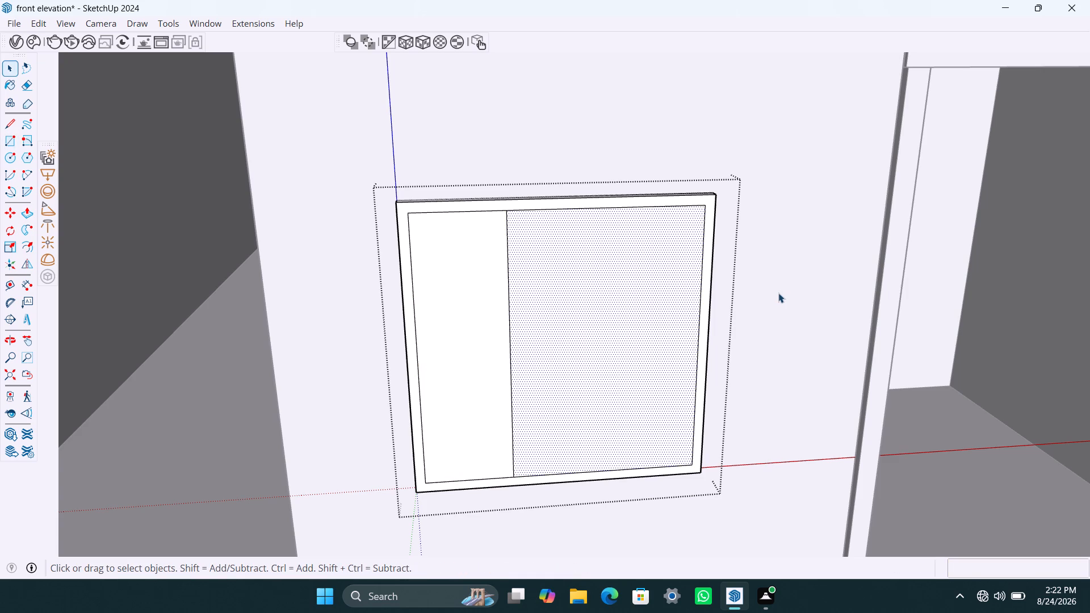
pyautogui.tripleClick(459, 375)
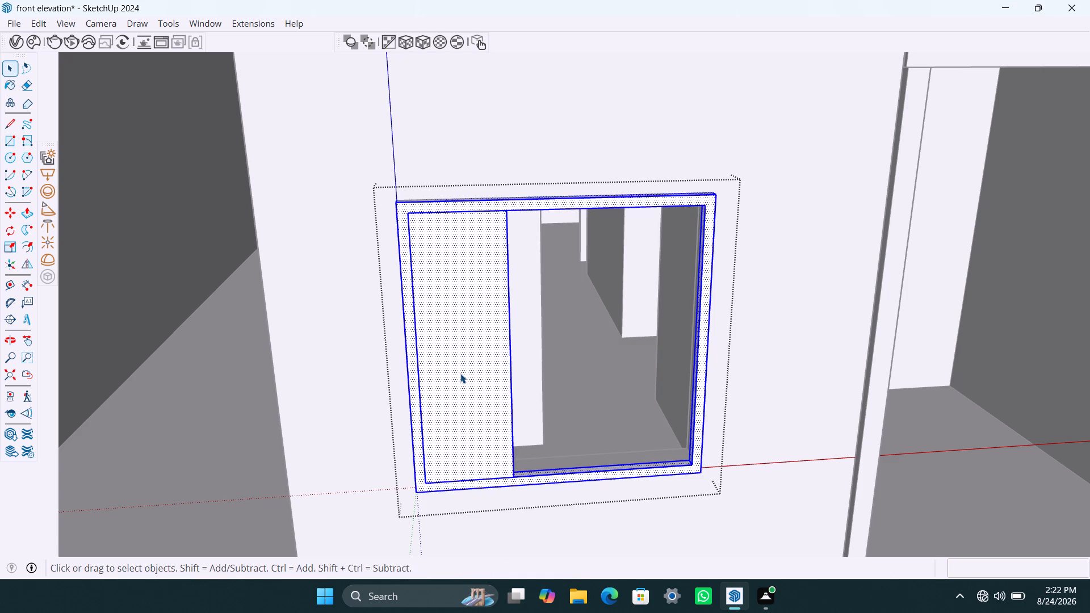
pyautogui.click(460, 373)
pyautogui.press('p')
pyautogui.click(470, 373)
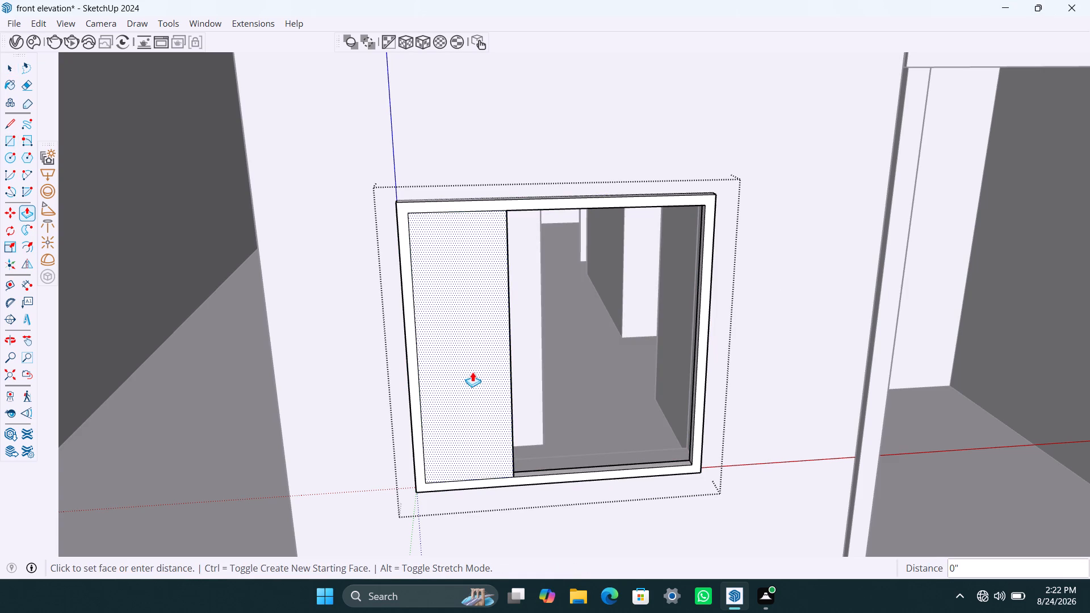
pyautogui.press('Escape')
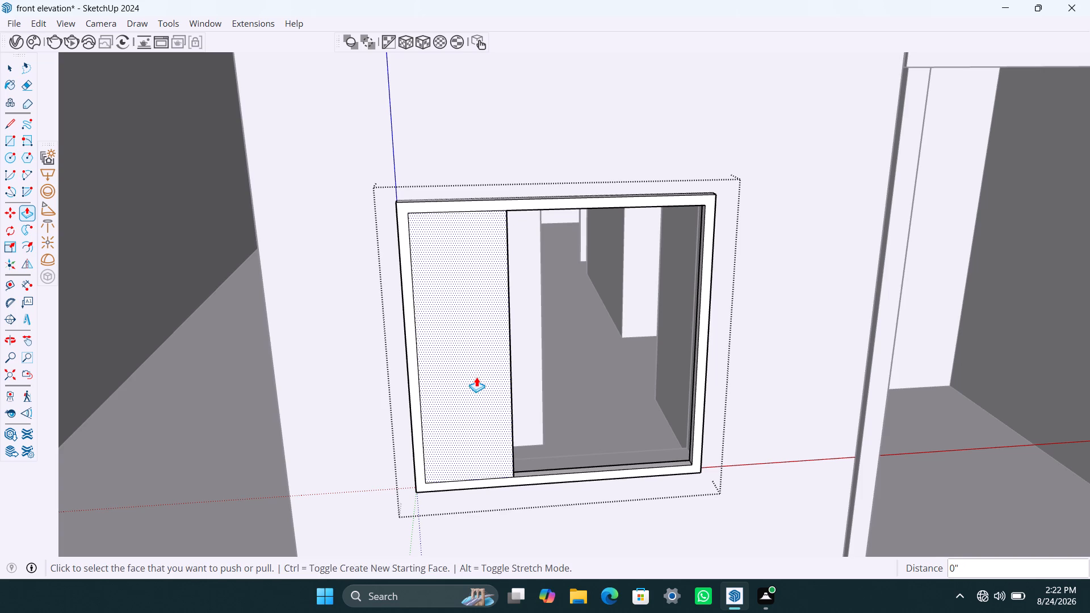
# Make the 1' 6" wide pane face and its edges a separate group inside the window frame.
pyautogui.press('space')
pyautogui.doubleClick(476, 377)
pyautogui.rightClick(476, 376)
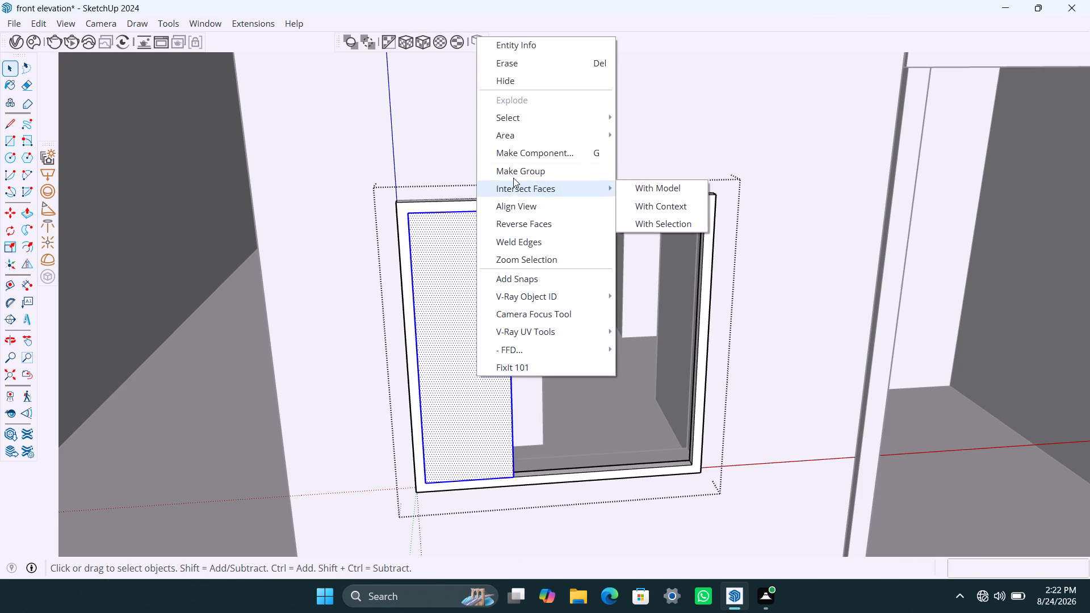
pyautogui.click(514, 174)
# Extrude the pane's face 18 mm inside its group to give it thickness, and leave the group.
pyautogui.tripleClick(485, 313)
pyautogui.press('p')
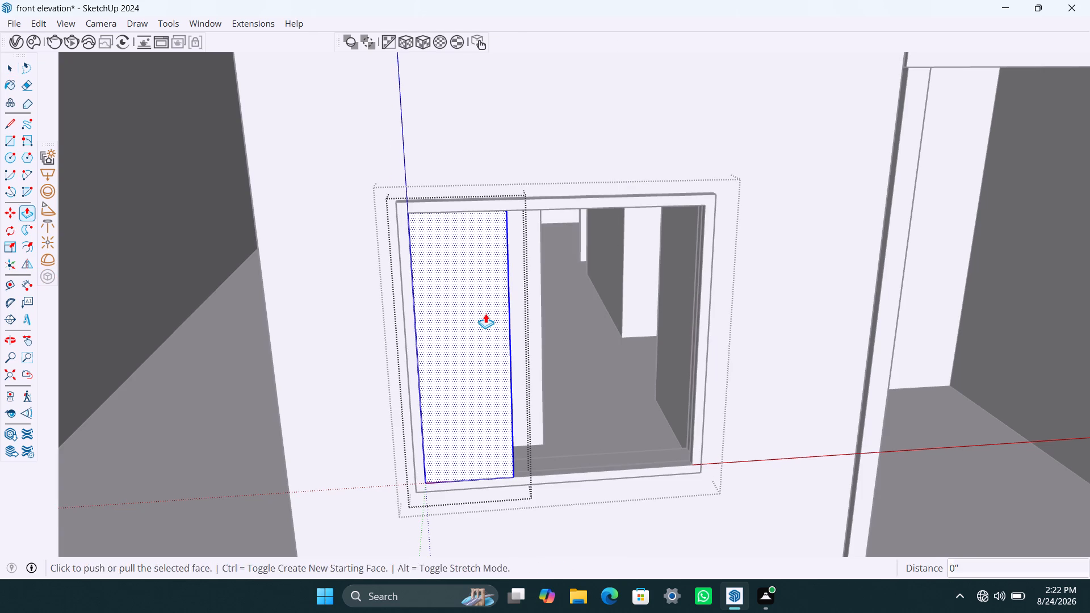
pyautogui.click(485, 313)
pyautogui.write('18mm')
pyautogui.press('Return')
pyautogui.press('space')
pyautogui.click(209, 350)
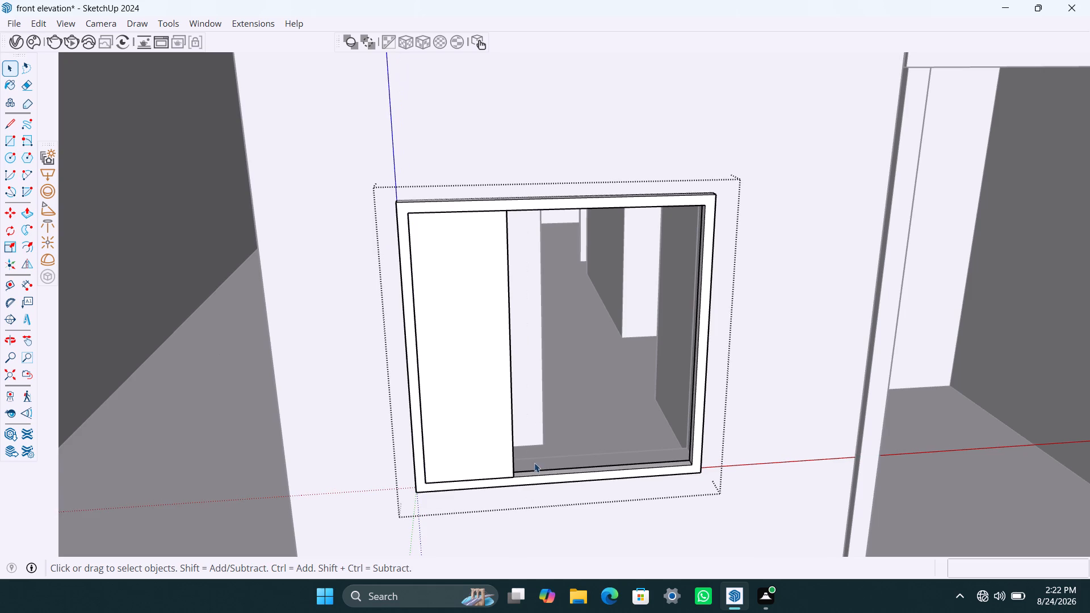
# Move the left pane about 1 3/16" back into the depth of the window frame.
pyautogui.scroll(8, 511, 466)
pyautogui.click(508, 476)
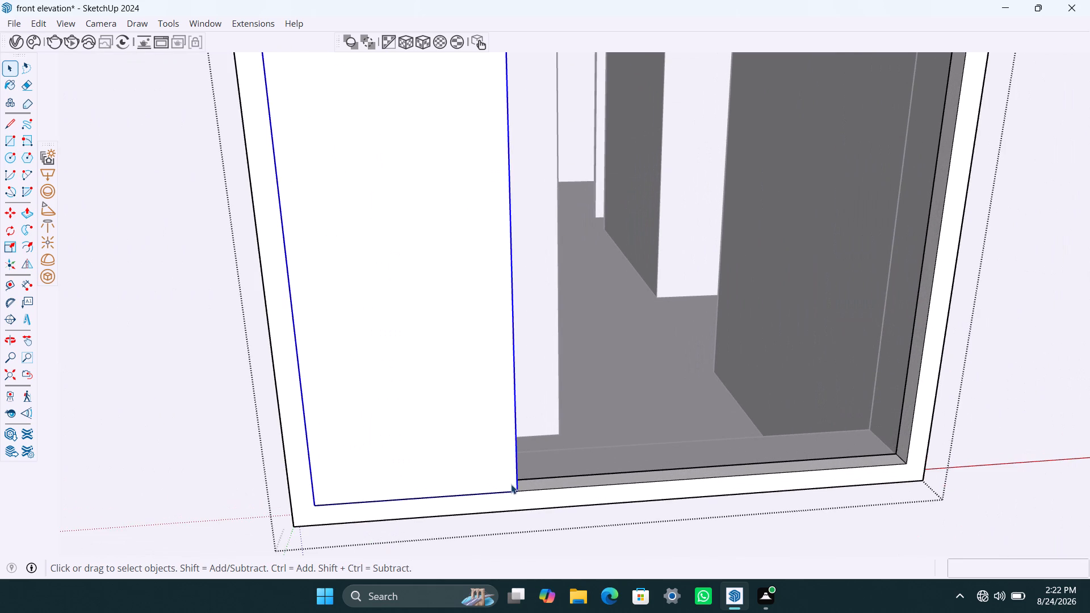
pyautogui.press('m')
pyautogui.click(518, 490)
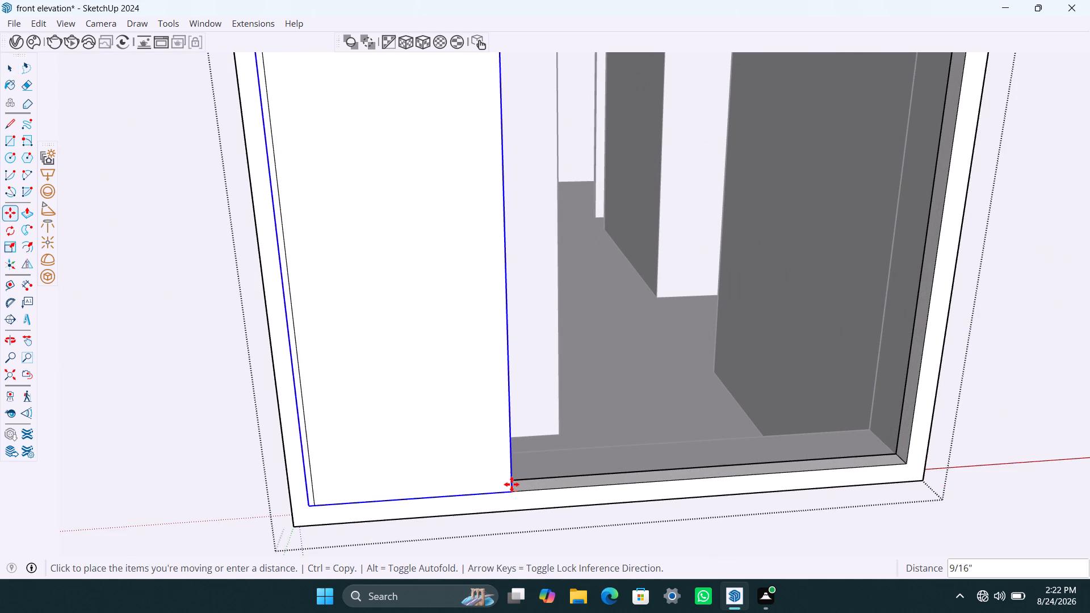
pyautogui.scroll(7, 512, 484)
pyautogui.click(519, 485)
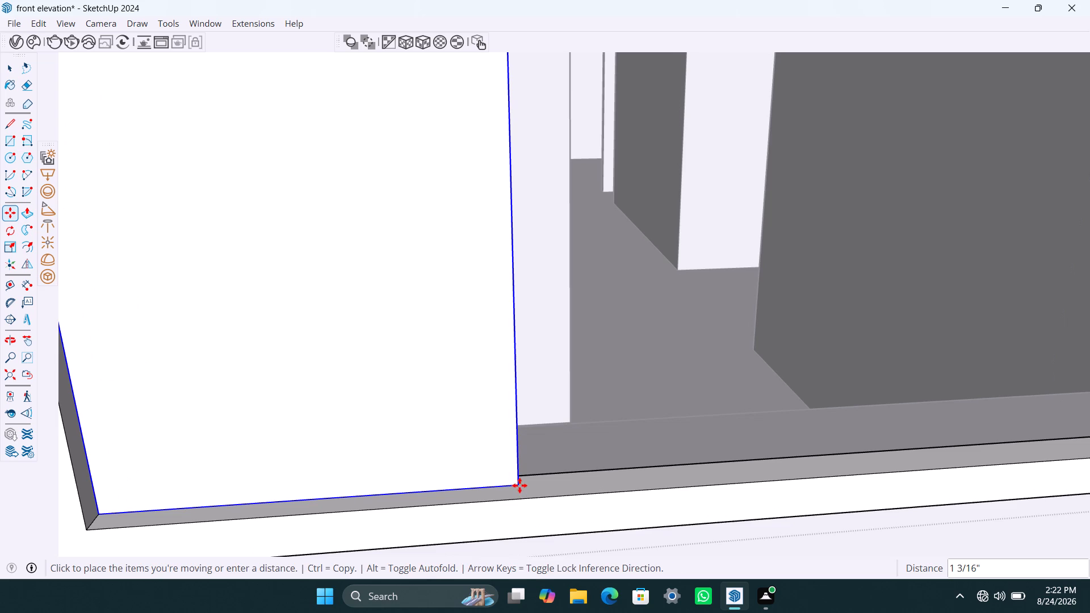
# Copy the left pane about 1' 6 1/4" sideways into the middle of the window opening.
pyautogui.press('m')
pyautogui.click(519, 485)
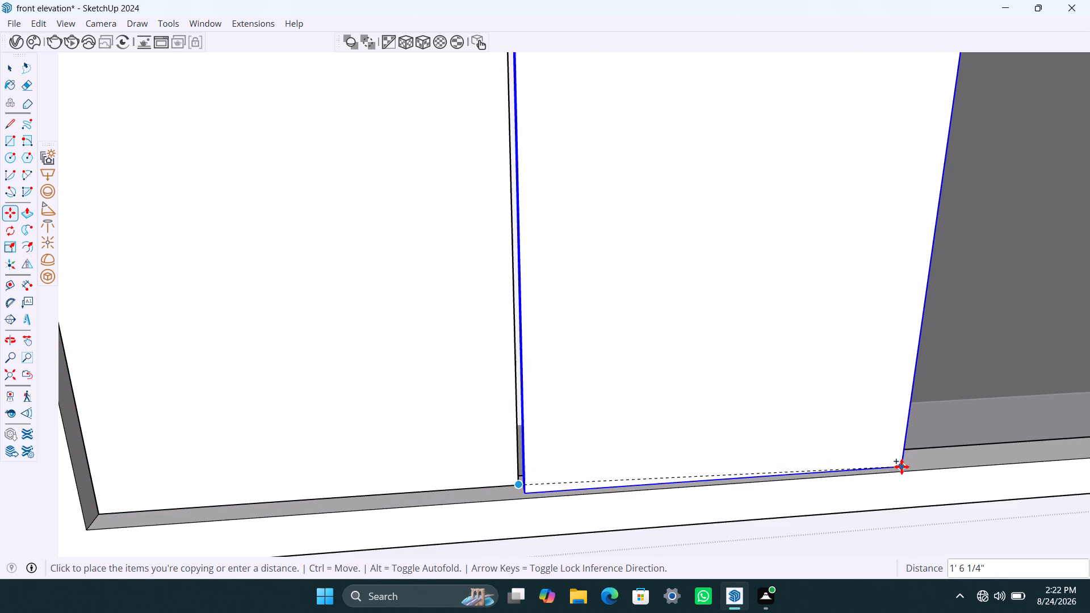
pyautogui.click(902, 467)
# Move the middle pane so its back lower corner meets the left pane's front lower corner.
pyautogui.scroll(3, 552, 477)
pyautogui.moveTo(547, 486); pyautogui.dragTo(624, 502, button='middle')
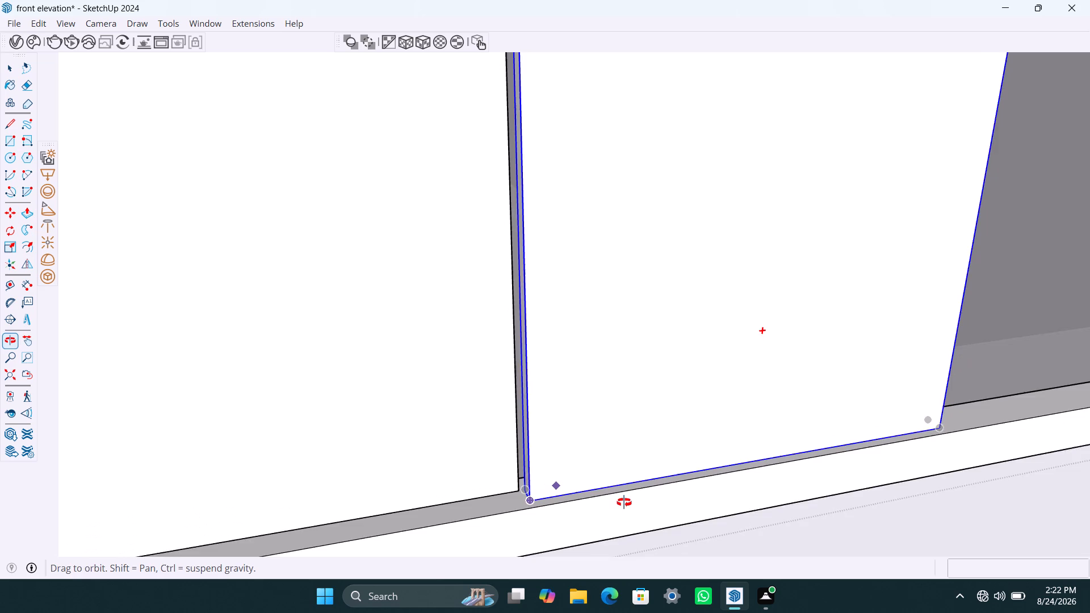
pyautogui.moveTo(624, 502); pyautogui.dragTo(694, 509, button='middle')
pyautogui.scroll(6, 540, 499)
pyautogui.click(543, 497)
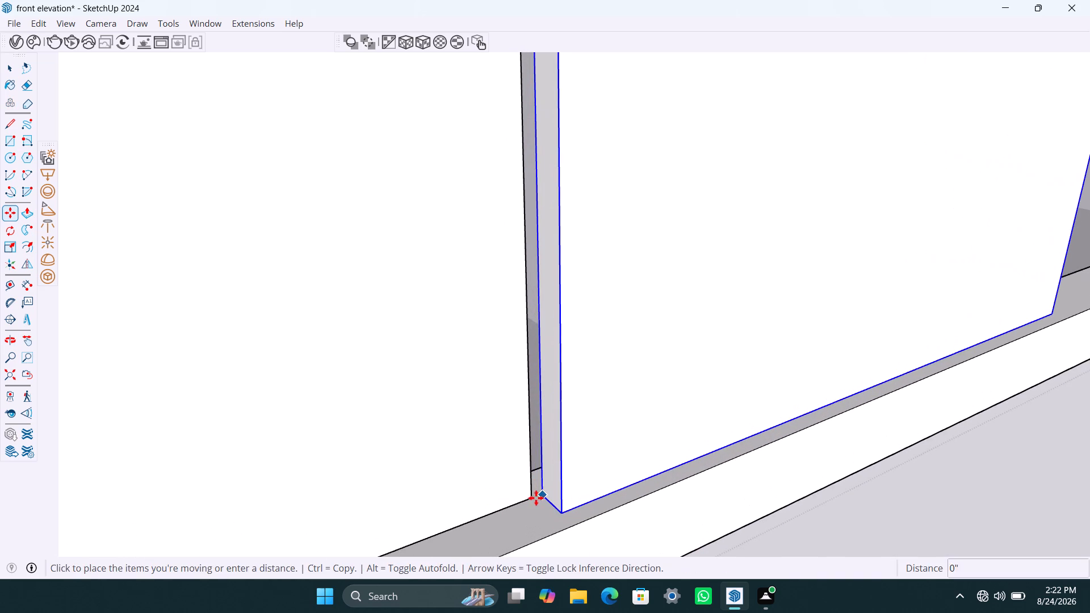
pyautogui.click(533, 501)
# Copy the middle pane about 1' 8" sideways against the right side of the window frame.
pyautogui.scroll(-20, 592, 452)
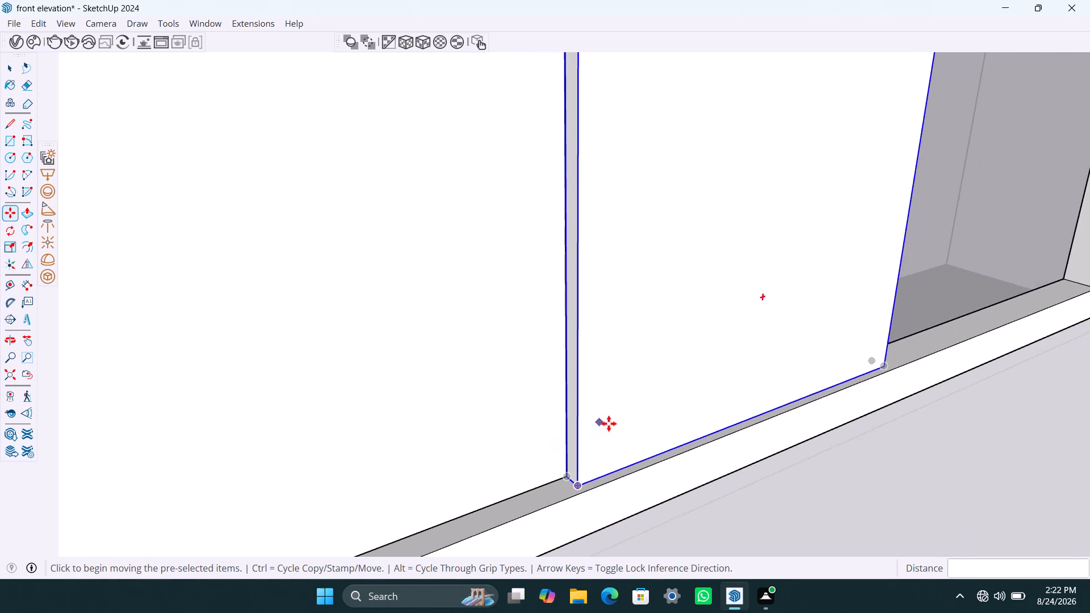
pyautogui.scroll(-14, 609, 423)
pyautogui.moveTo(622, 413); pyautogui.dragTo(366, 391, button='middle')
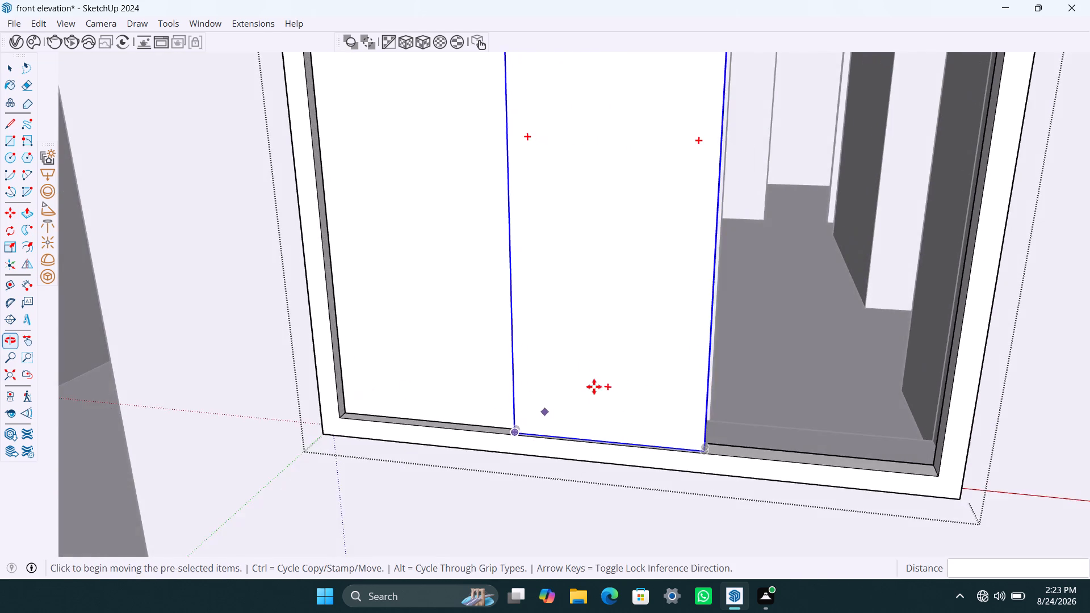
pyautogui.scroll(-12, 597, 388)
pyautogui.press('m')
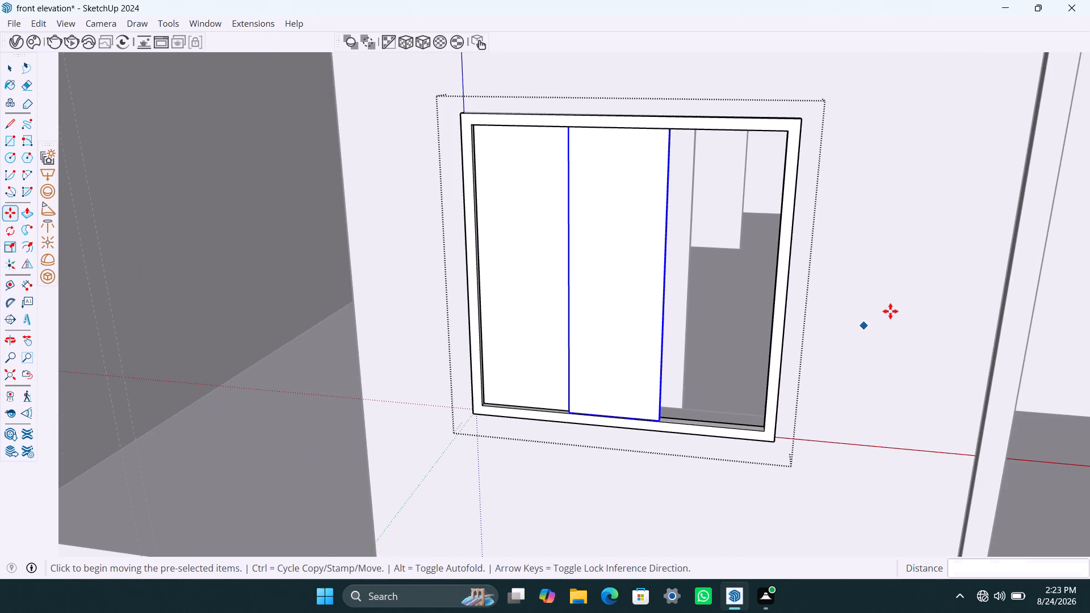
pyautogui.click(661, 419)
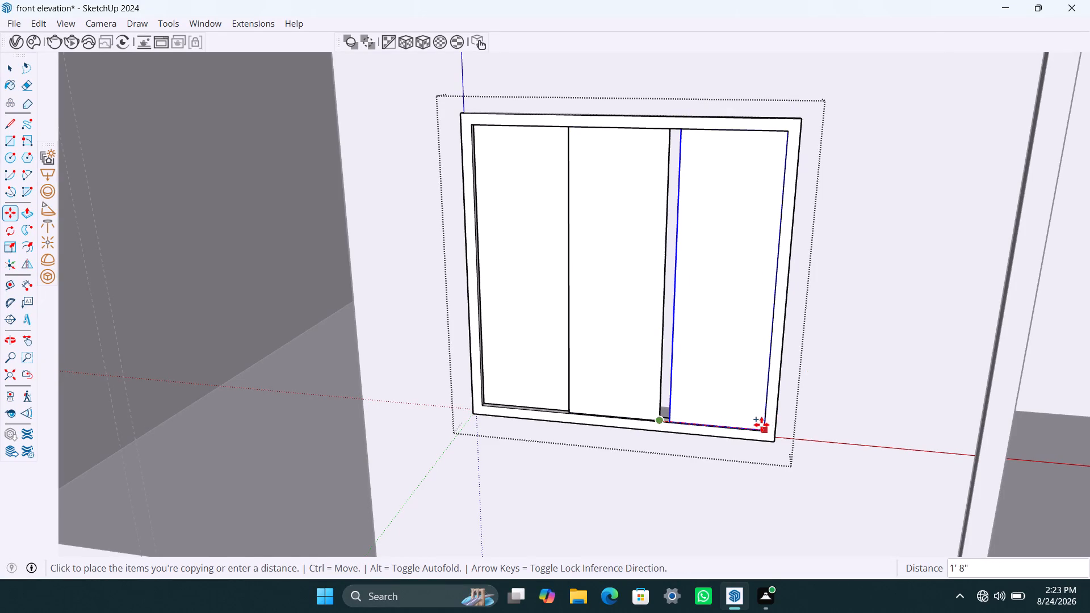
pyautogui.click(762, 425)
# Move the right pane about 2 5/16" so its front lower corner meets the middle pane's back lower corner.
pyautogui.scroll(4, 731, 409)
pyautogui.moveTo(683, 397); pyautogui.dragTo(822, 439, button='middle')
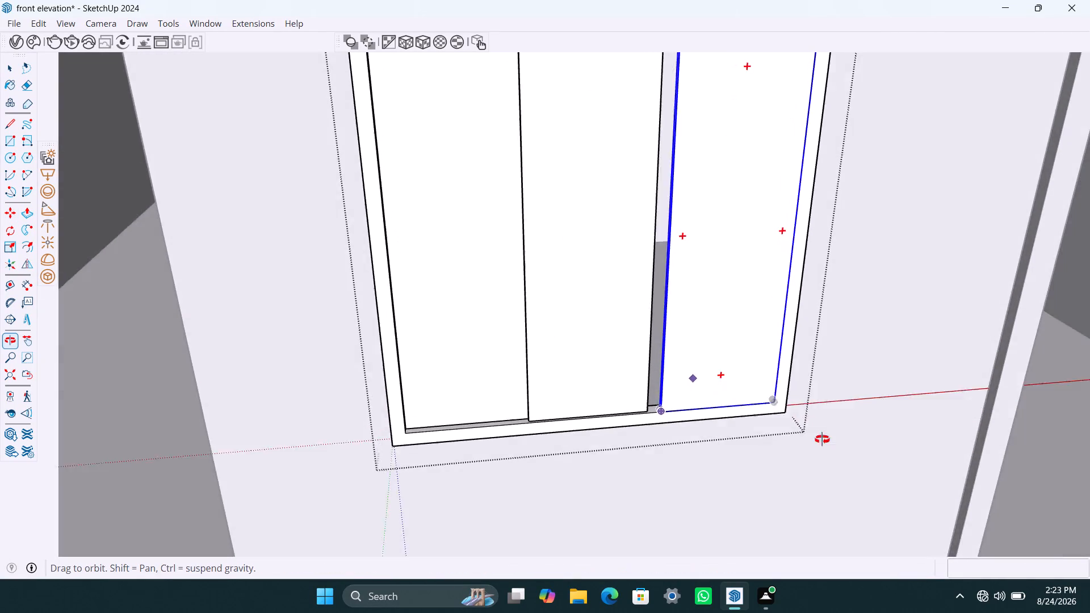
pyautogui.moveTo(822, 439); pyautogui.dragTo(852, 443, button='middle')
pyautogui.scroll(17, 659, 390)
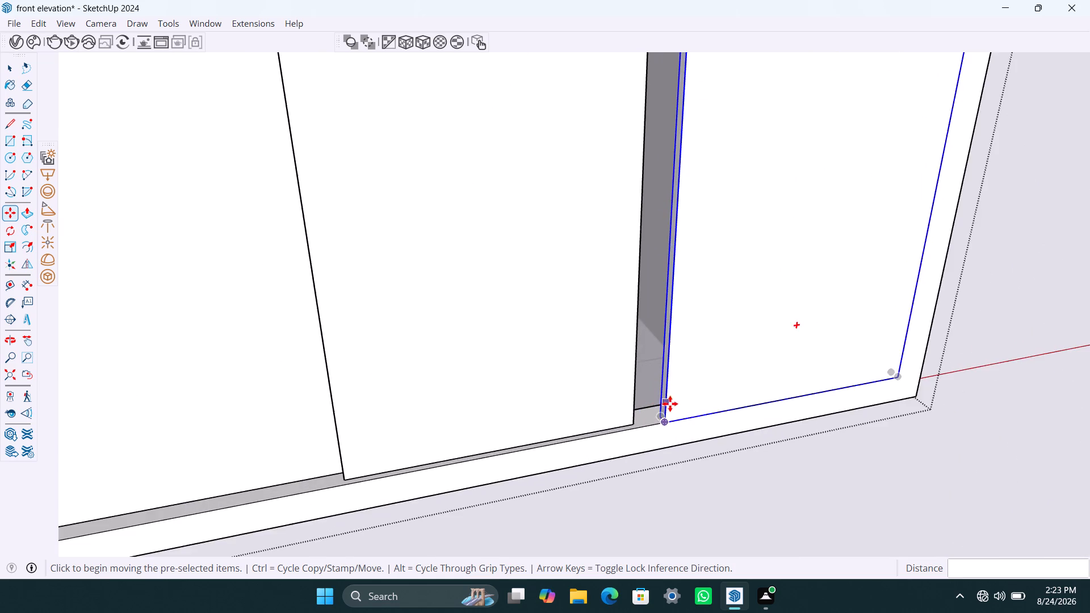
pyautogui.scroll(3, 670, 404)
pyautogui.moveTo(663, 397); pyautogui.dragTo(687, 431, button='middle')
pyautogui.scroll(9, 664, 431)
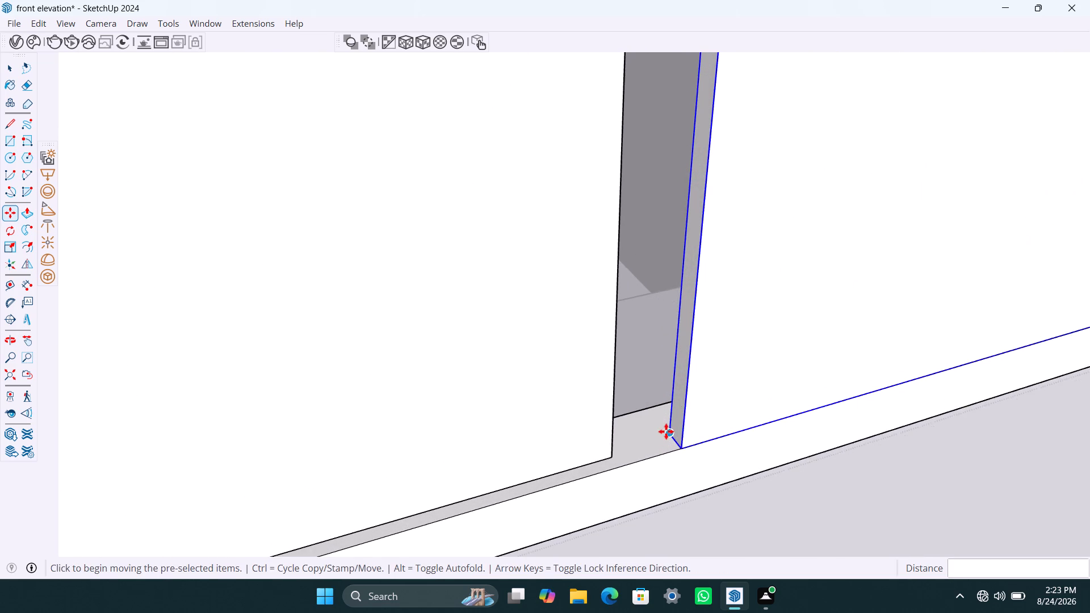
pyautogui.click(690, 450)
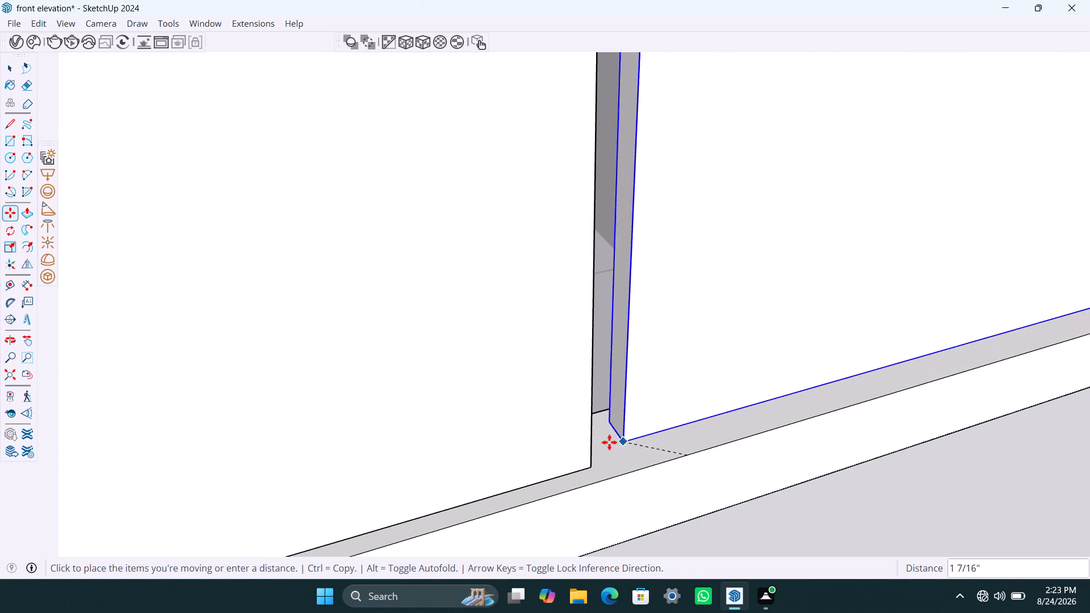
pyautogui.moveTo(603, 442); pyautogui.dragTo(392, 419, button='middle')
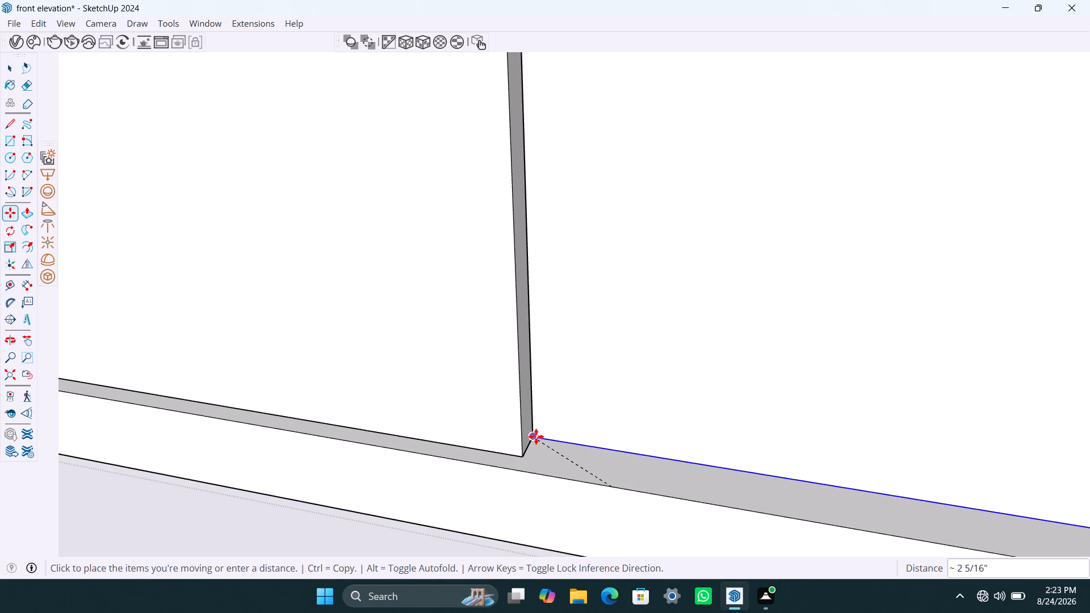
pyautogui.click(536, 436)
# Move the right pane 2" sideways so its outer edge meets the right side of the window frame.
pyautogui.scroll(-20, 621, 387)
pyautogui.scroll(-14, 621, 387)
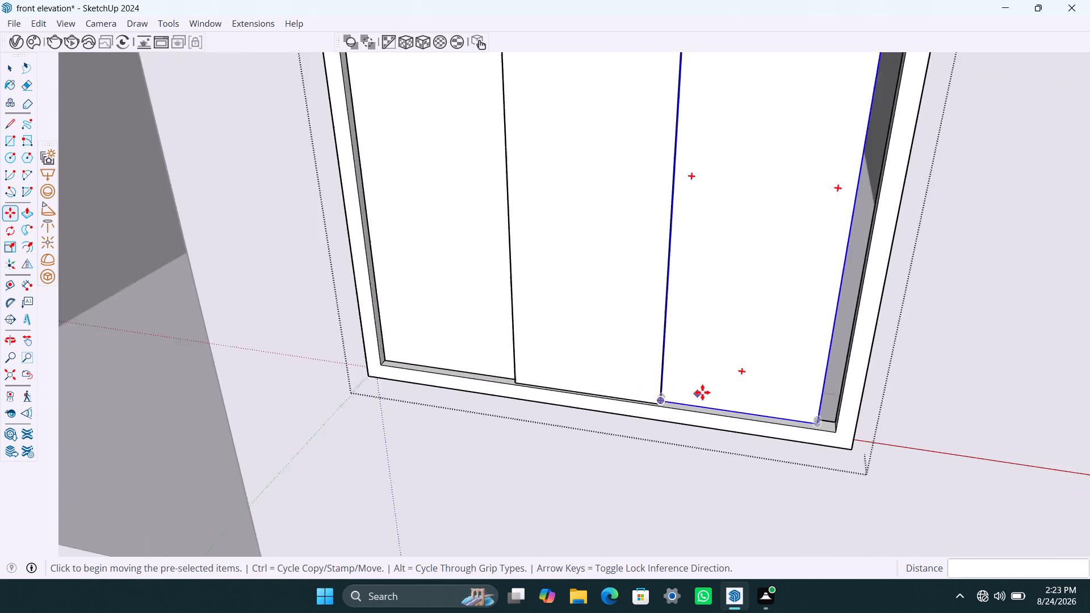
pyautogui.scroll(-15, 702, 392)
pyautogui.press('space')
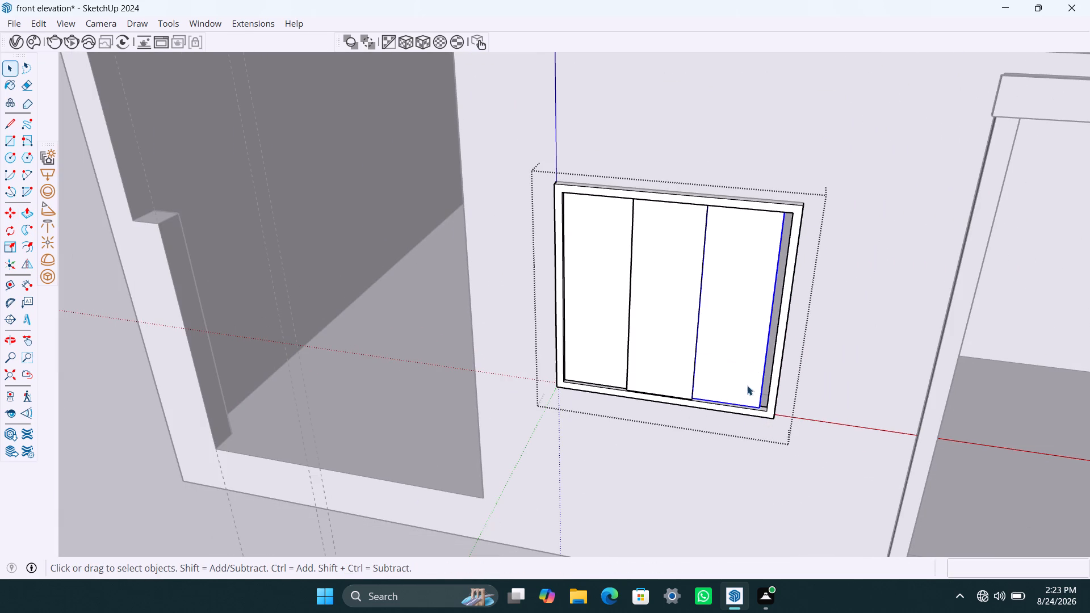
pyautogui.scroll(4, 758, 392)
pyautogui.moveTo(761, 393); pyautogui.dragTo(751, 404, button='middle')
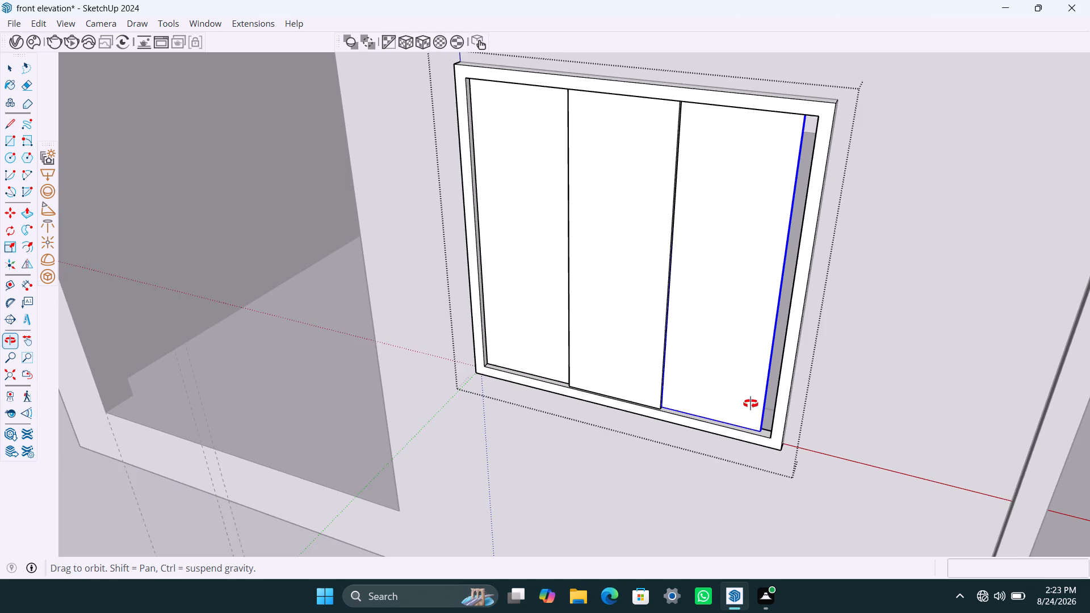
pyautogui.moveTo(751, 404); pyautogui.dragTo(794, 405, button='middle')
pyautogui.scroll(9, 757, 393)
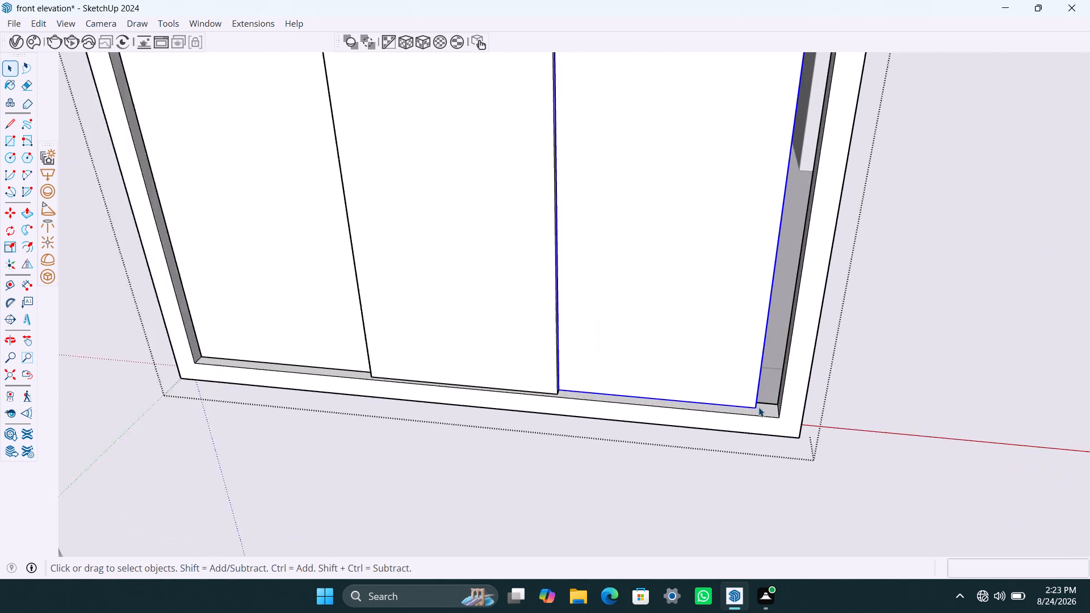
pyautogui.scroll(1, 758, 407)
pyautogui.press('m')
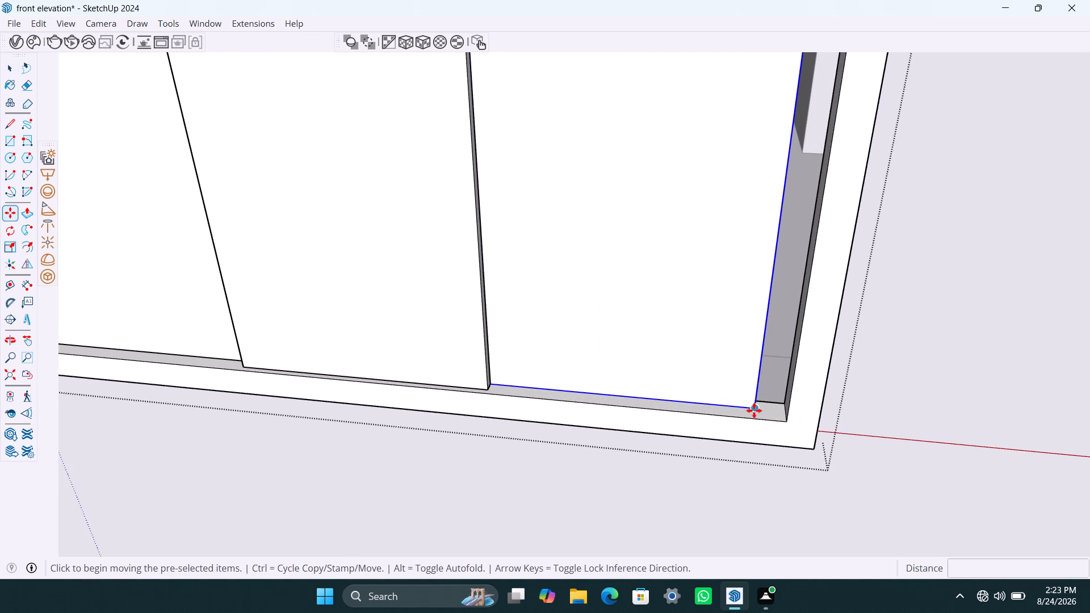
pyautogui.click(752, 409)
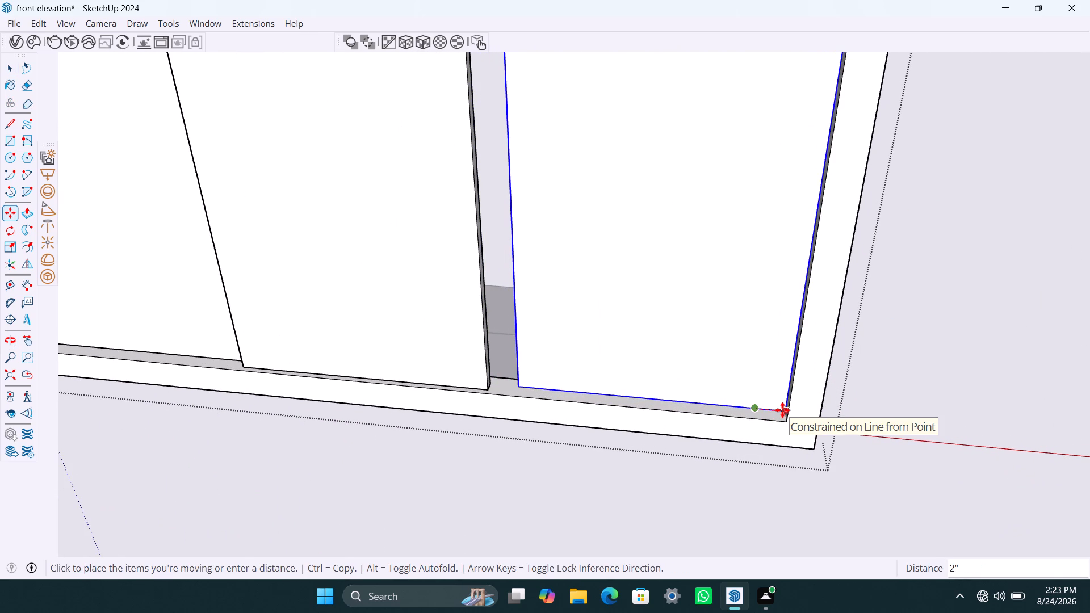
pyautogui.click(782, 410)
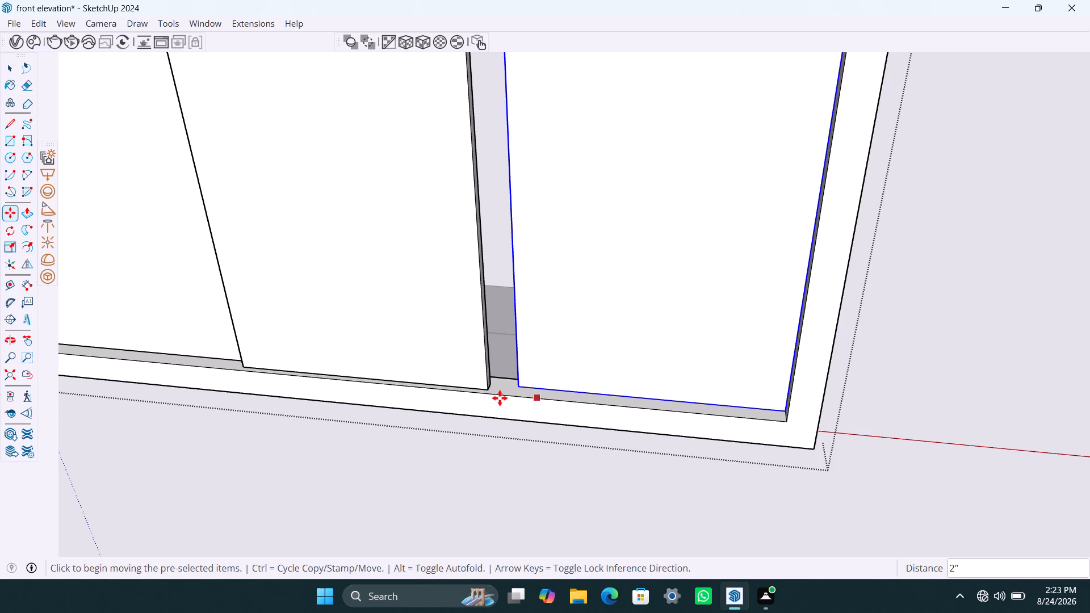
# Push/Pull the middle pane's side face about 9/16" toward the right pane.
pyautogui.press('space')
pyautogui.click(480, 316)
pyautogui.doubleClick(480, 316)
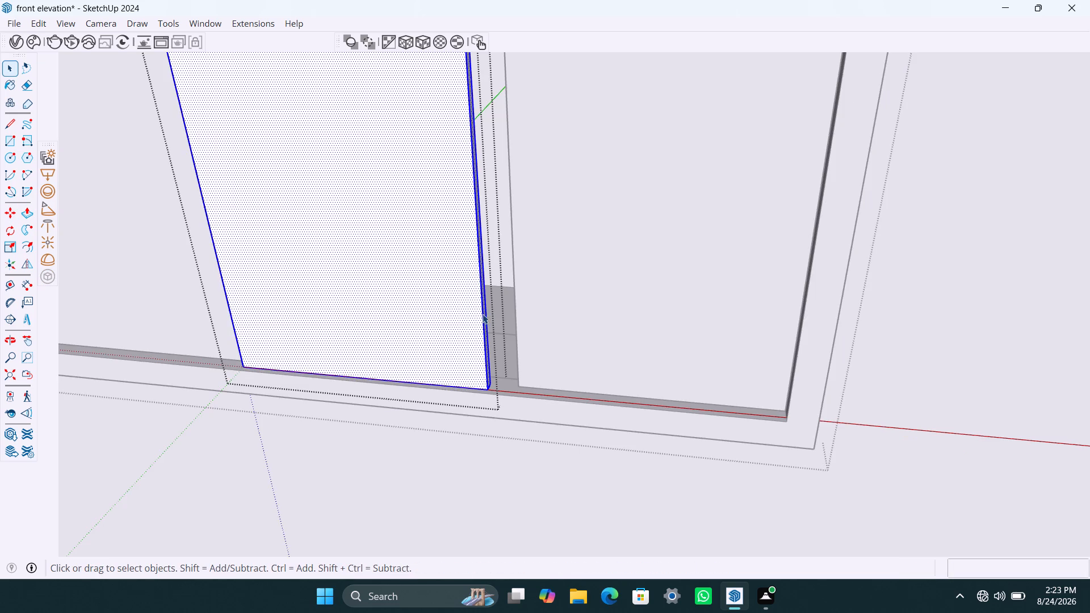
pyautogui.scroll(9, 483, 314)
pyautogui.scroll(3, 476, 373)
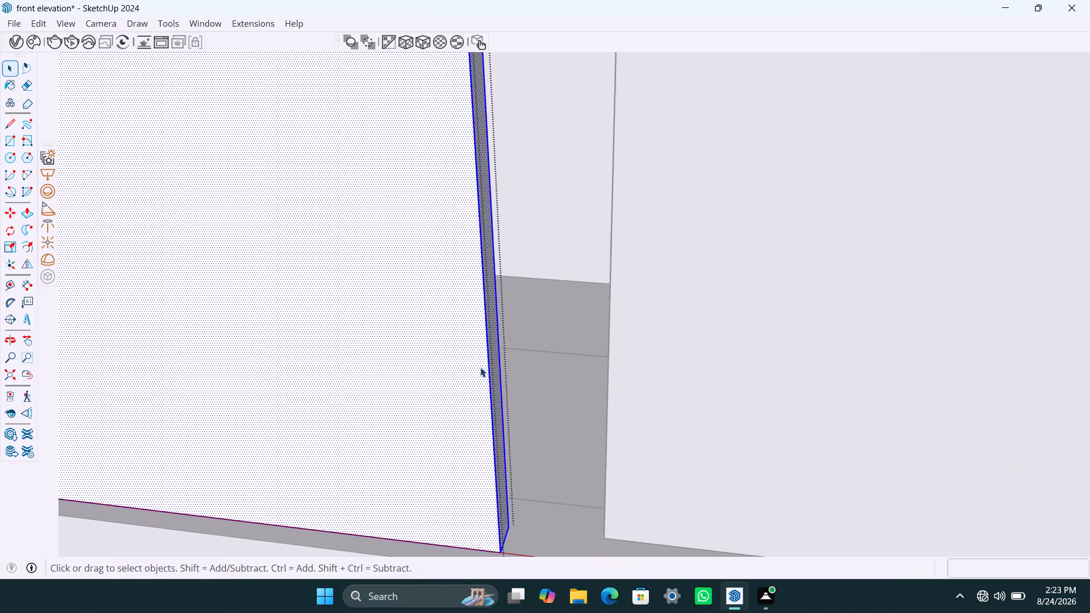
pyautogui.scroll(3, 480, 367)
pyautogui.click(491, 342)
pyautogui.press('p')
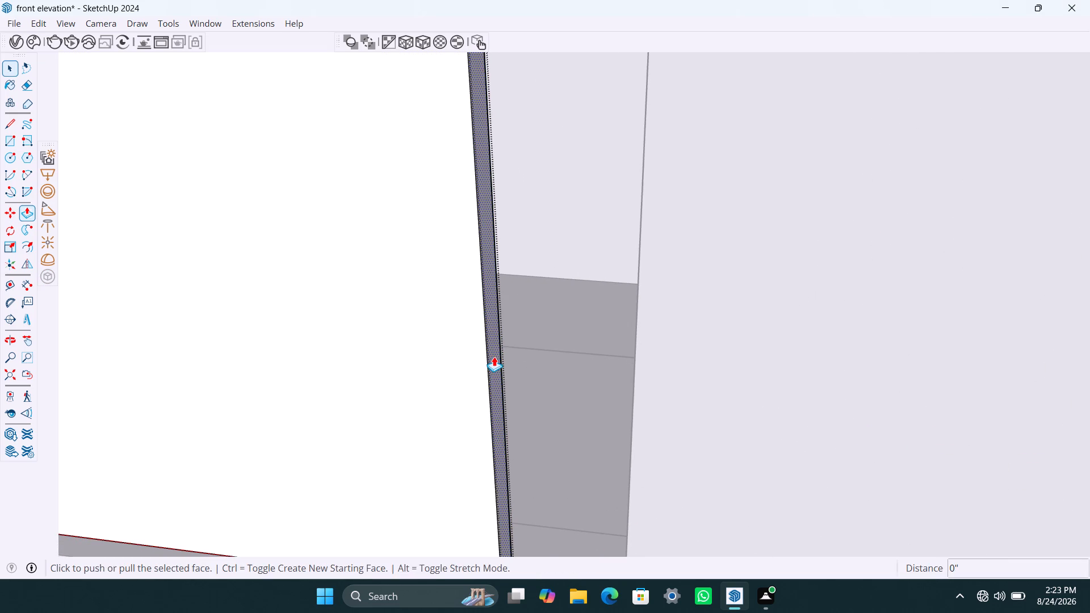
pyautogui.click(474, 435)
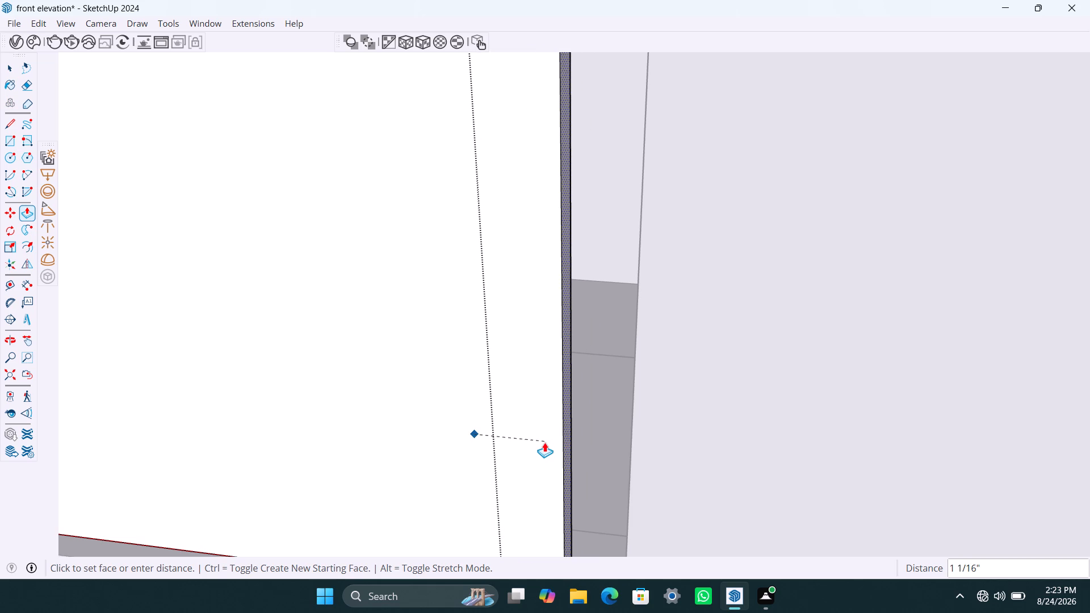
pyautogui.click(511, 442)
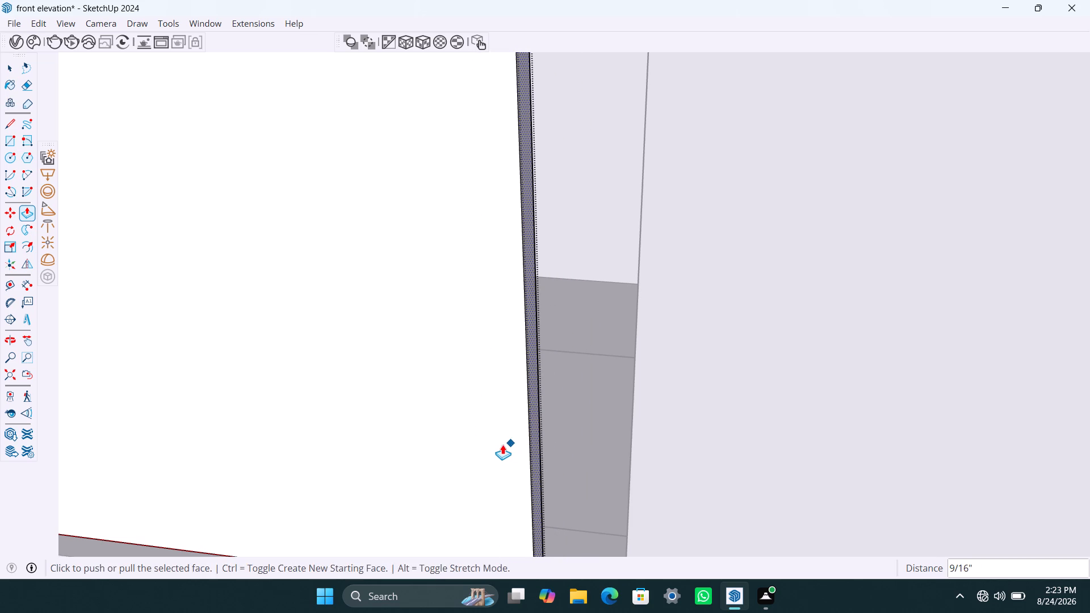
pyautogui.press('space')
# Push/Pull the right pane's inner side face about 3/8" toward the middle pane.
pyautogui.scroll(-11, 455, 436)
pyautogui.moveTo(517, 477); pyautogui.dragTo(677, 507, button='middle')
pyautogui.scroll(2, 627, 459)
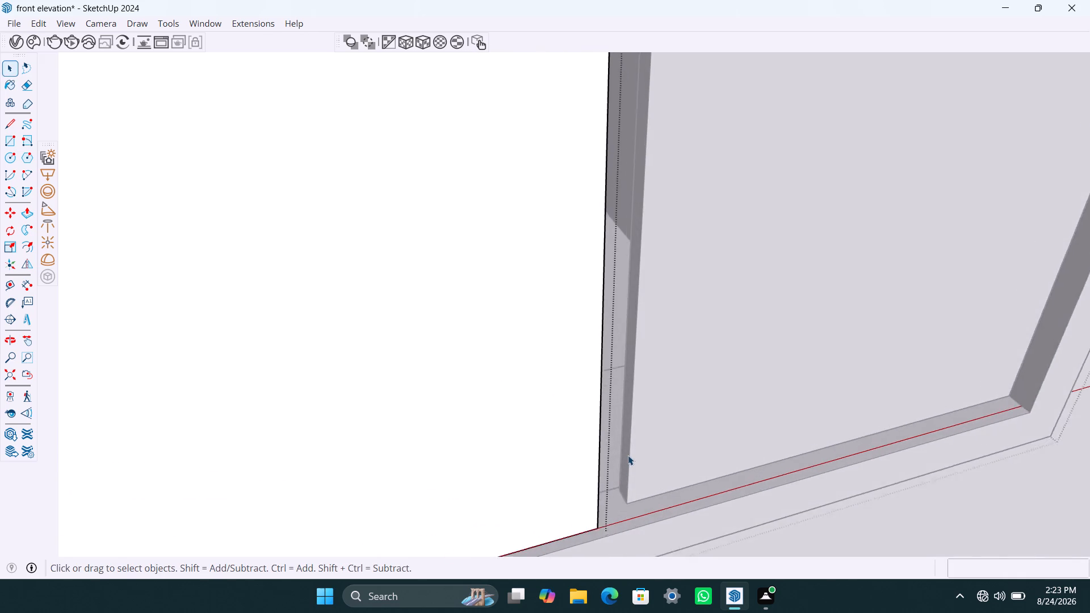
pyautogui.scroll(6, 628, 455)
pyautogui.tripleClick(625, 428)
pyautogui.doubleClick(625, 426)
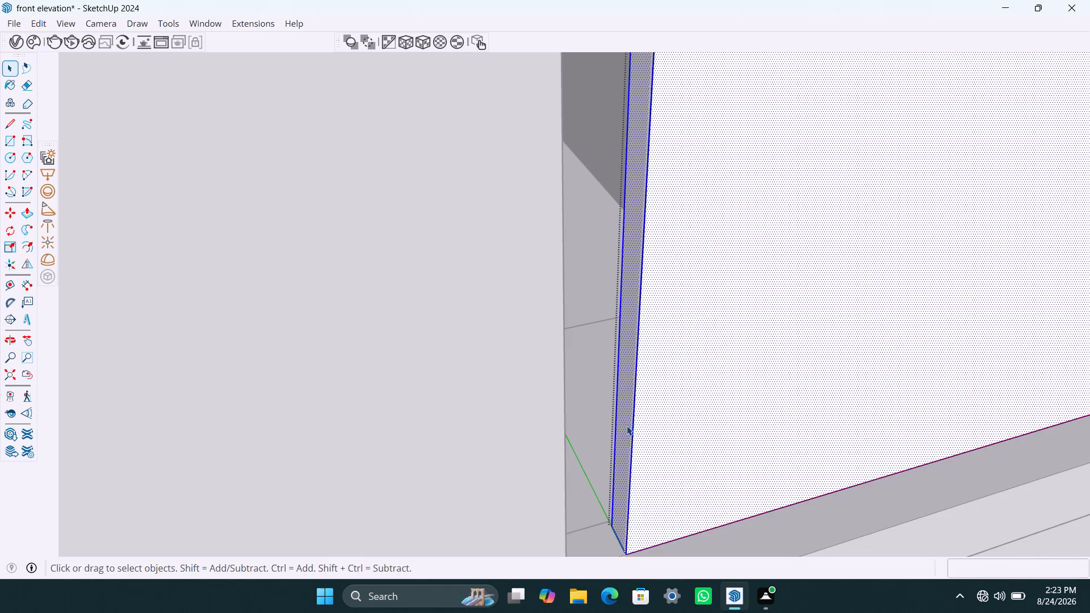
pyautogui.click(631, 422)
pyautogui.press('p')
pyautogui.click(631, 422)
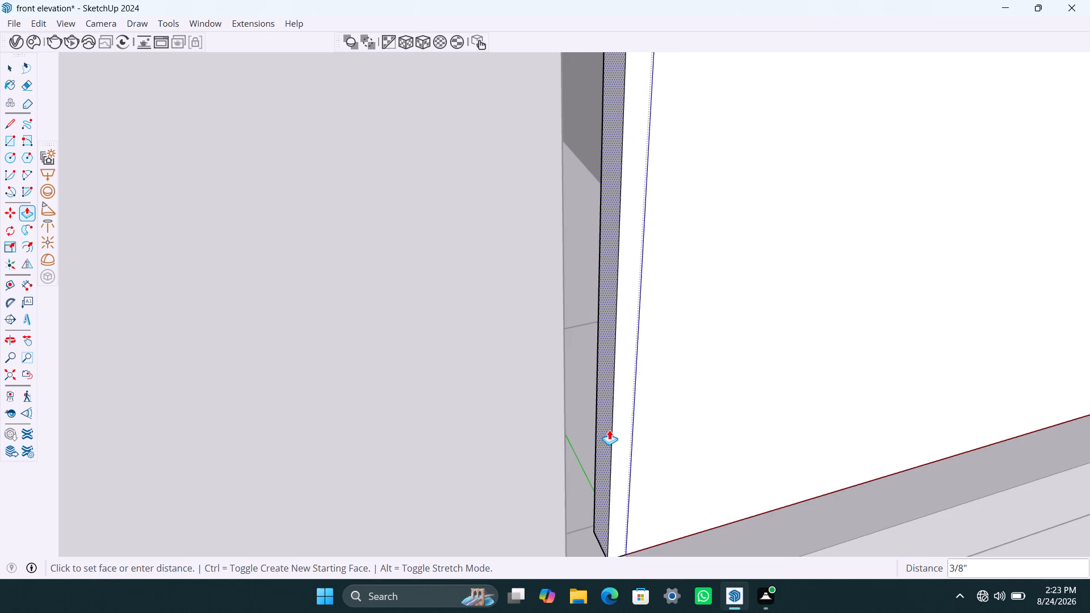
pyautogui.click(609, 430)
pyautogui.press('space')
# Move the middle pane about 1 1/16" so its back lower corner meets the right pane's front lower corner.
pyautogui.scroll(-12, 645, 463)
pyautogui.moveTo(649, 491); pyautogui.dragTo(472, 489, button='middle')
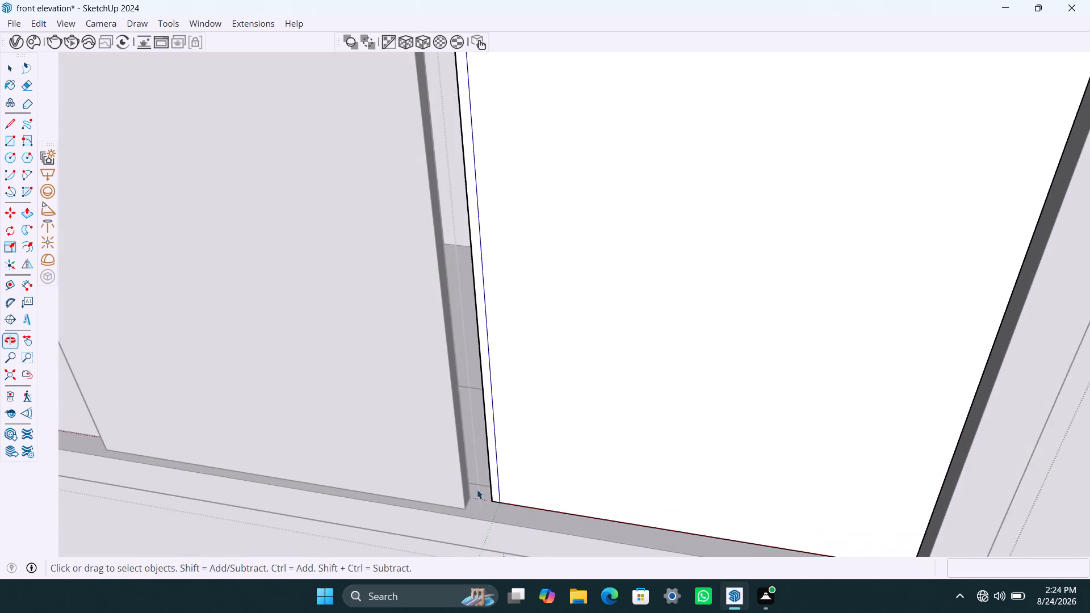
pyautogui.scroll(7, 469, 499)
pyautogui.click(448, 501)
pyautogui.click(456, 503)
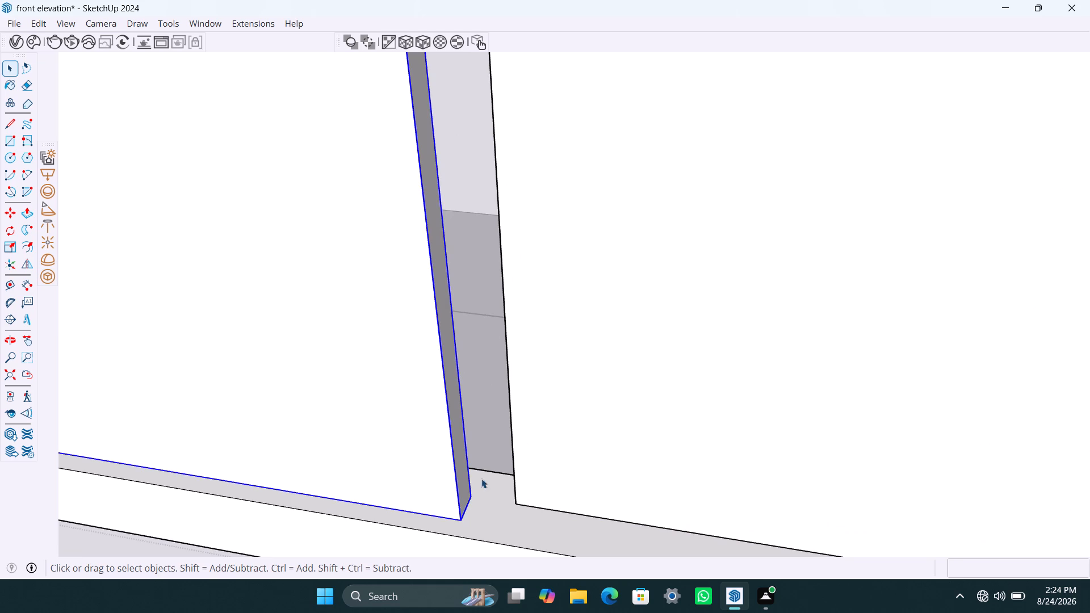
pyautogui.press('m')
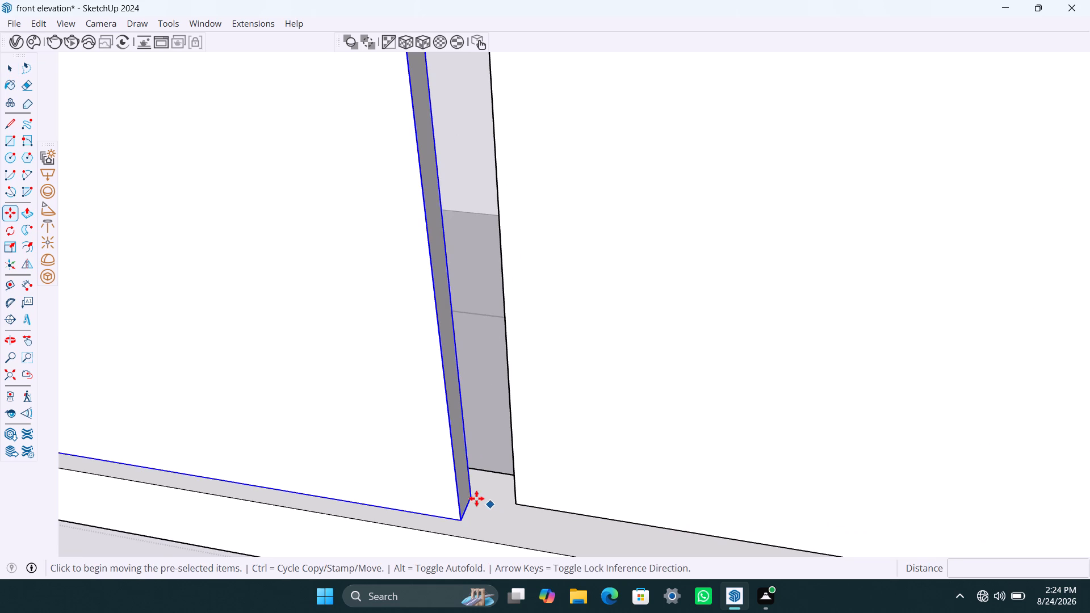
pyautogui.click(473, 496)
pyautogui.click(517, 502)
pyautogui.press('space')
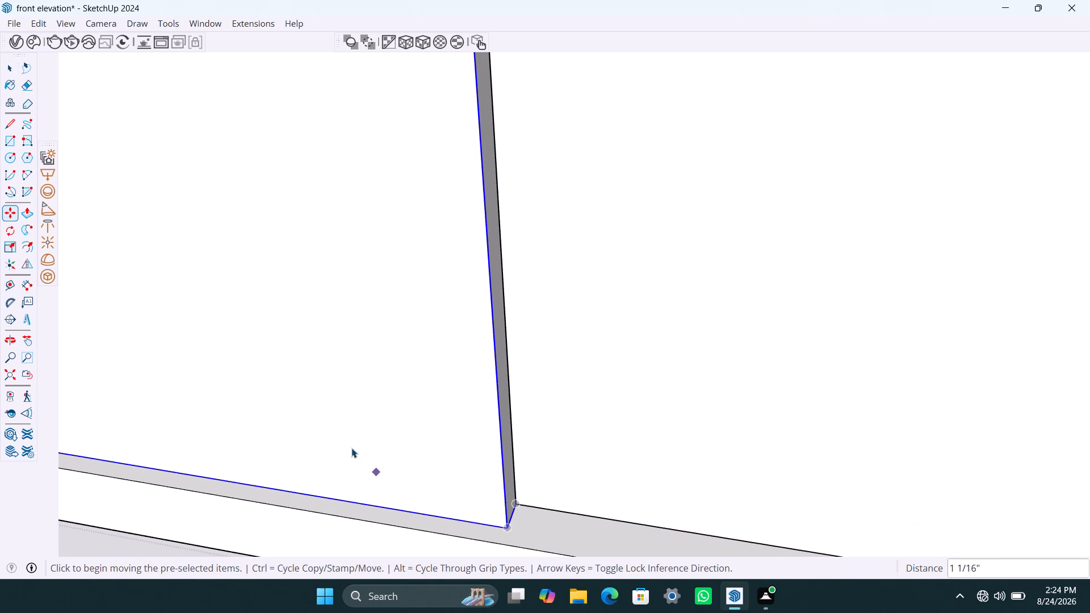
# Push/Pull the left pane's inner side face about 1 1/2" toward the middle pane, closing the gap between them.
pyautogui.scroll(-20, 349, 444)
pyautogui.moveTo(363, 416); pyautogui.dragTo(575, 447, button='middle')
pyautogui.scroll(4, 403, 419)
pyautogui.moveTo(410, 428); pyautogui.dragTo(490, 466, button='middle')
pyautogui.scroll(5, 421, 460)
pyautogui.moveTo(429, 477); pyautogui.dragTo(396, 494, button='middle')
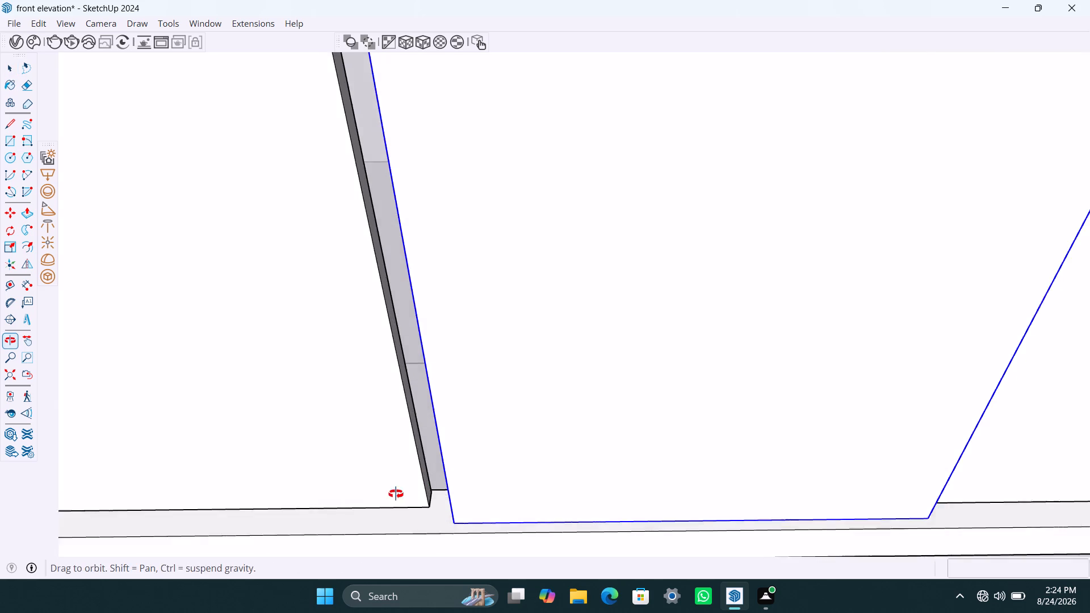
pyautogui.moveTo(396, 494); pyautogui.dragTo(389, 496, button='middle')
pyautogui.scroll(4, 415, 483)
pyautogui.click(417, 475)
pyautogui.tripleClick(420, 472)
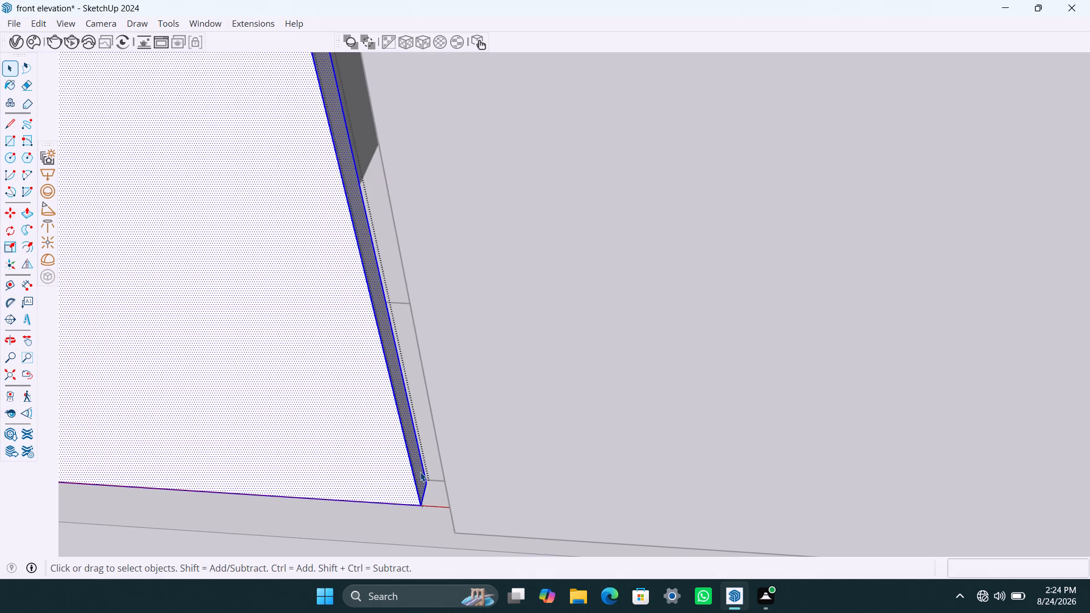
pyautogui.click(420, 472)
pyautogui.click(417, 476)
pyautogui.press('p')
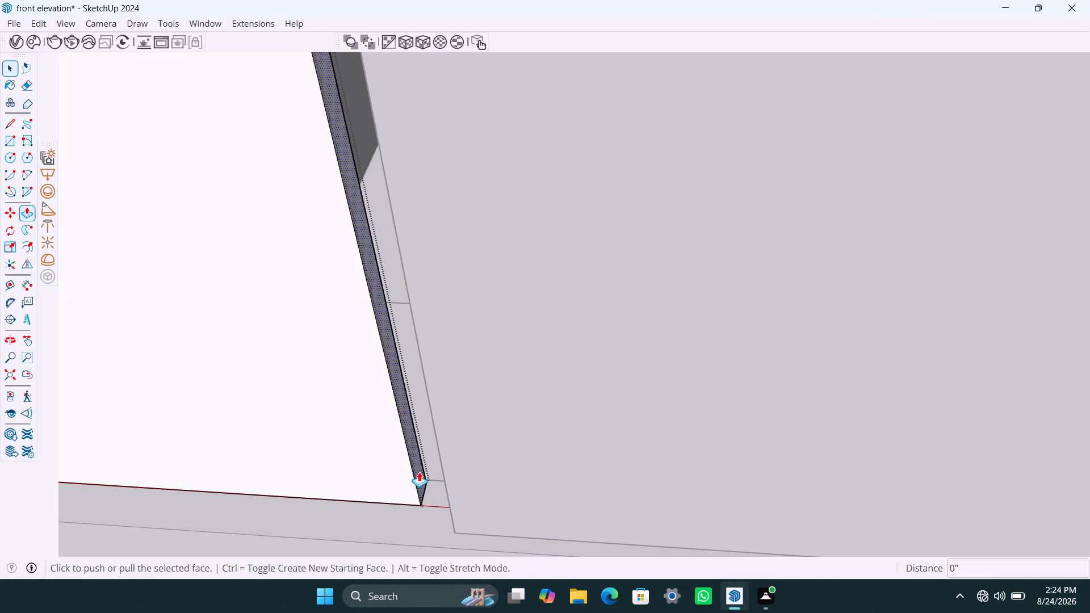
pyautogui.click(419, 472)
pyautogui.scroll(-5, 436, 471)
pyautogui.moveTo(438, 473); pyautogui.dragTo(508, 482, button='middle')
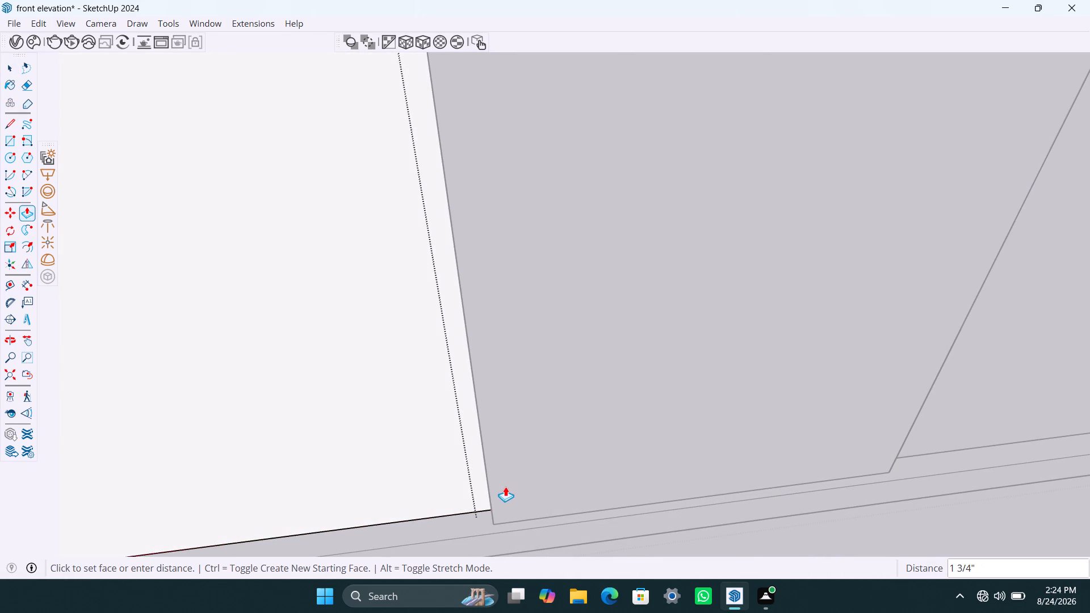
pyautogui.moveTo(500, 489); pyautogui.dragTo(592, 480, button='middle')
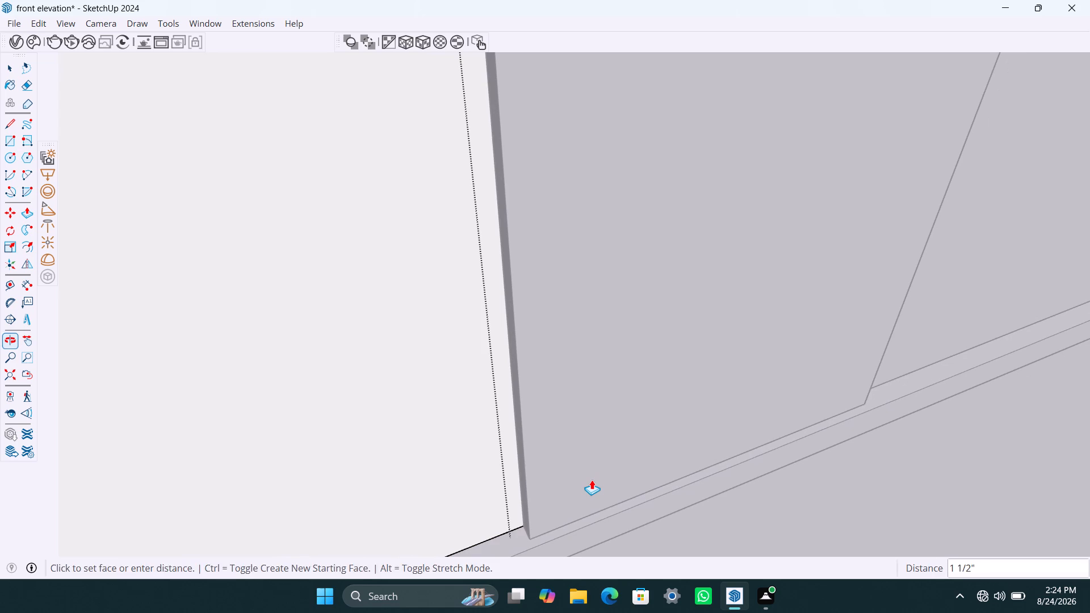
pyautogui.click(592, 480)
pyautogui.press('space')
# Exit the window groups and examine the three-pane window within the bottom storey's front wall.
pyautogui.scroll(-20, 560, 419)
pyautogui.scroll(-10, 560, 419)
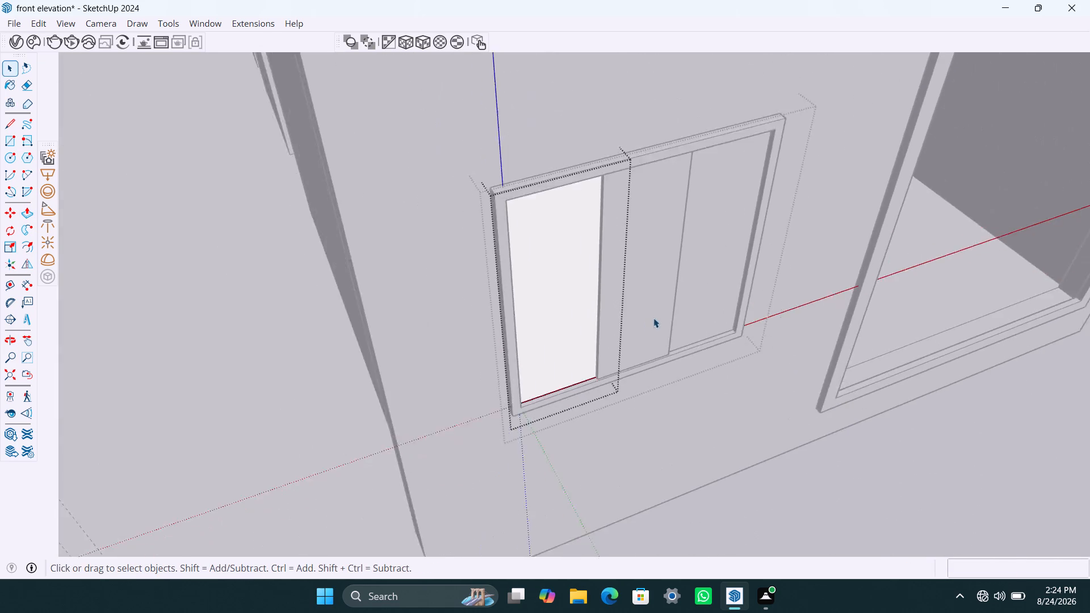
pyautogui.scroll(-7, 653, 318)
pyautogui.moveTo(661, 332); pyautogui.dragTo(604, 338, button='middle')
pyautogui.click(388, 347)
pyautogui.scroll(-4, 703, 365)
pyautogui.moveTo(662, 387); pyautogui.dragTo(604, 363, button='middle')
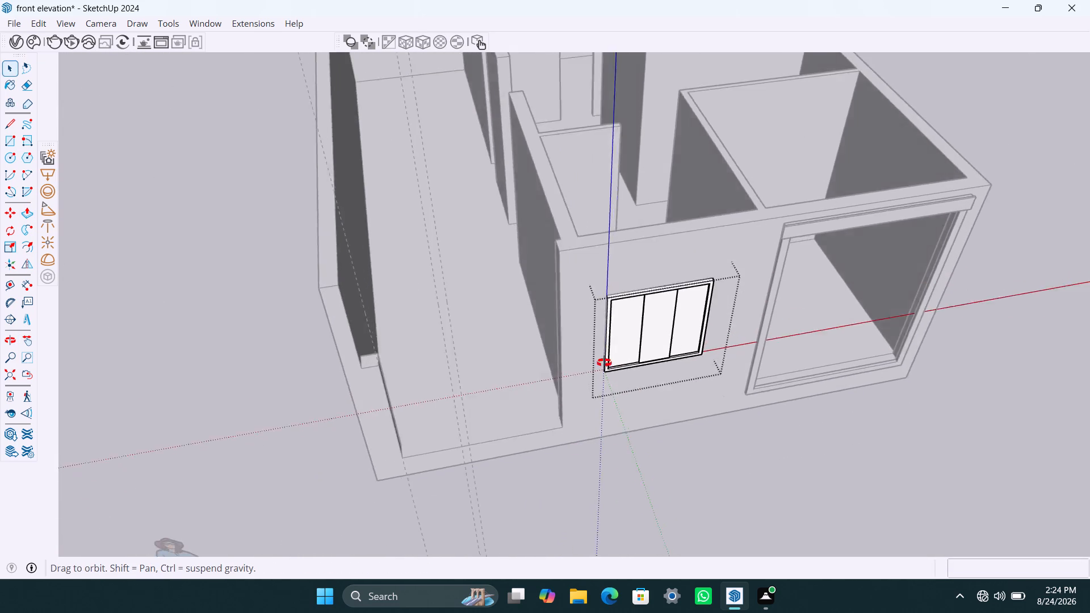
pyautogui.moveTo(604, 363); pyautogui.dragTo(493, 213, button='middle')
pyautogui.scroll(-6, 697, 333)
pyautogui.moveTo(673, 366); pyautogui.dragTo(719, 372, button='middle')
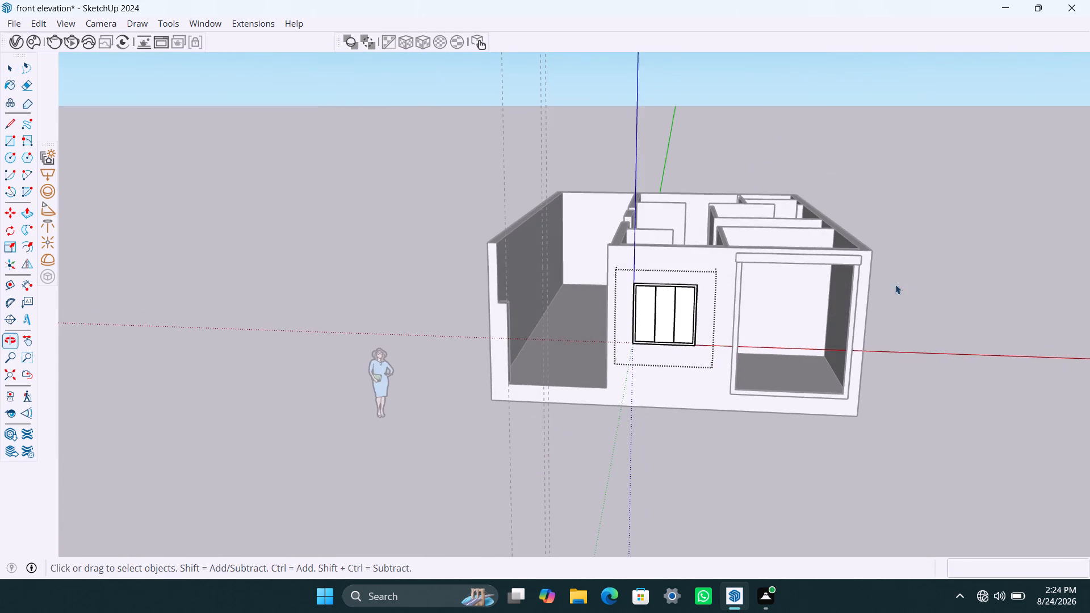
pyautogui.doubleClick(925, 238)
pyautogui.scroll(-3, 666, 373)
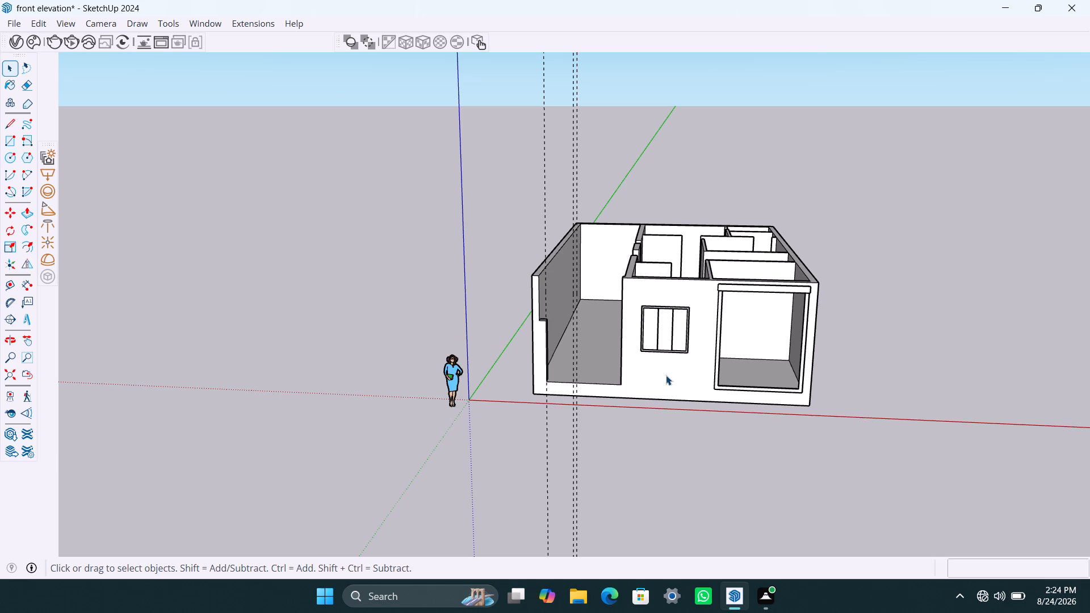
pyautogui.scroll(16, 658, 338)
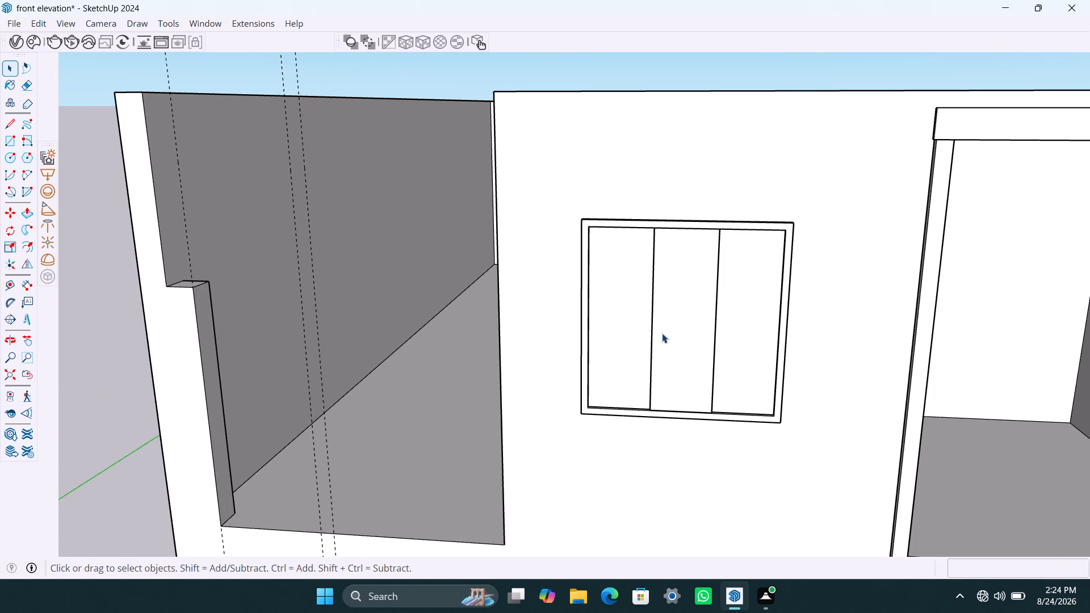
pyautogui.scroll(2, 646, 334)
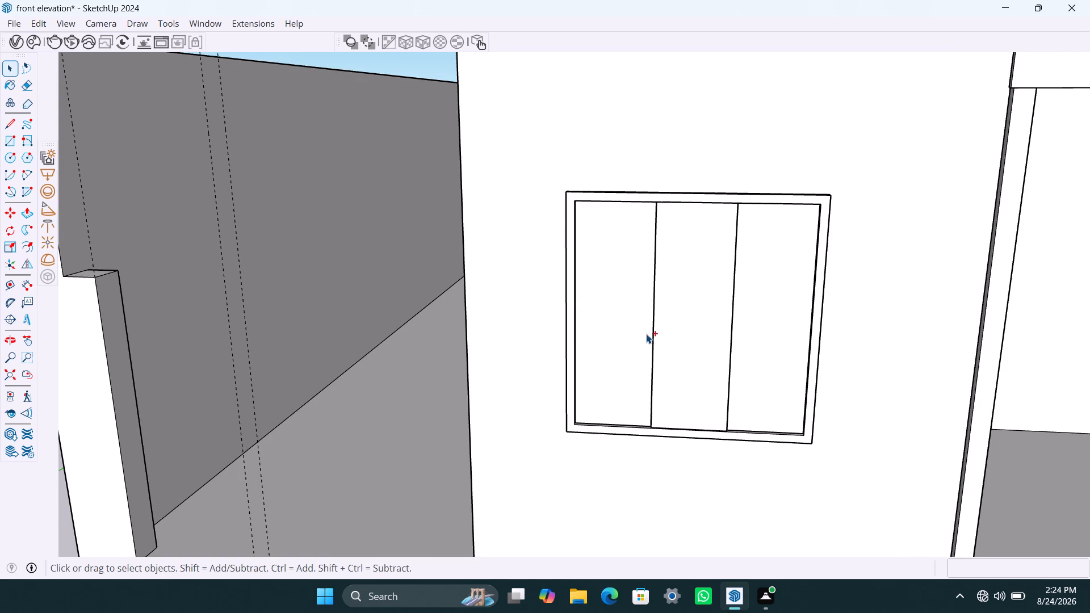
# Undo the pane edits and copies back to the window's flat inner face with a single vertical dividing line.
pyautogui.hotkey('ctrl', 'z')
pyautogui.hotkey('ctrl', 'z')
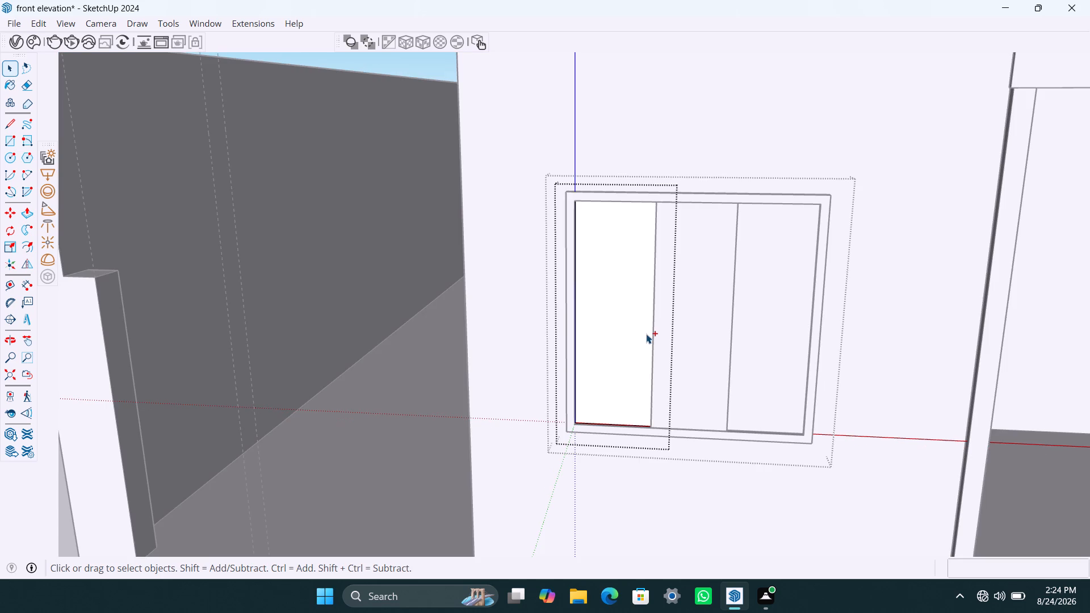
pyautogui.hotkey('ctrl', 'z')
pyautogui.hotkey('ctrl', 'z')
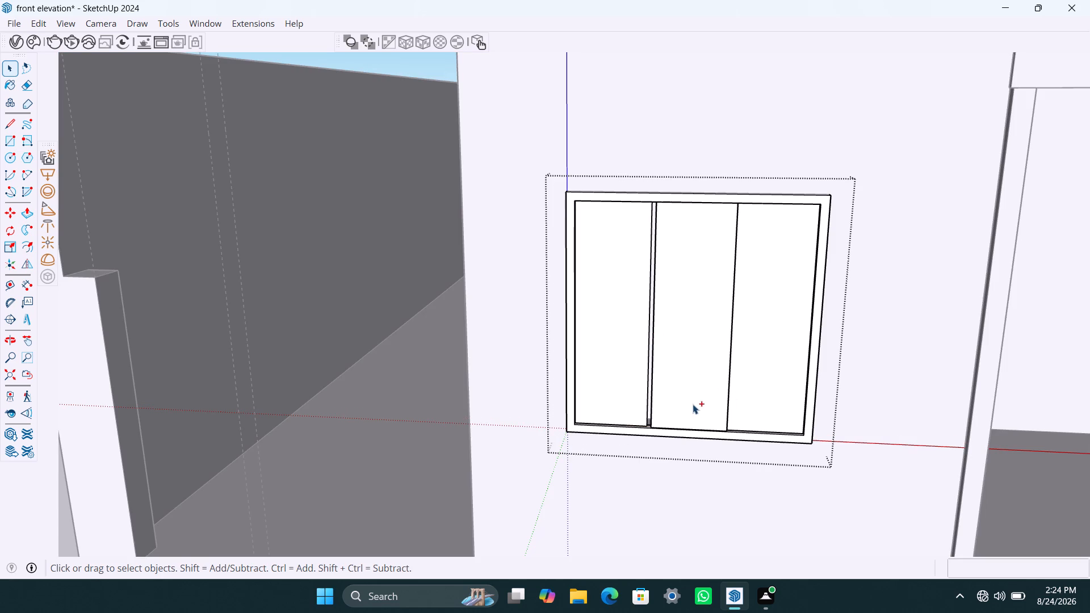
pyautogui.hotkey('ctrl', 'z')
pyautogui.hotkey('ctrl', 'z')
pyautogui.hotkey('ctrl', 'z')
pyautogui.hotkey('ctrl', 'z')
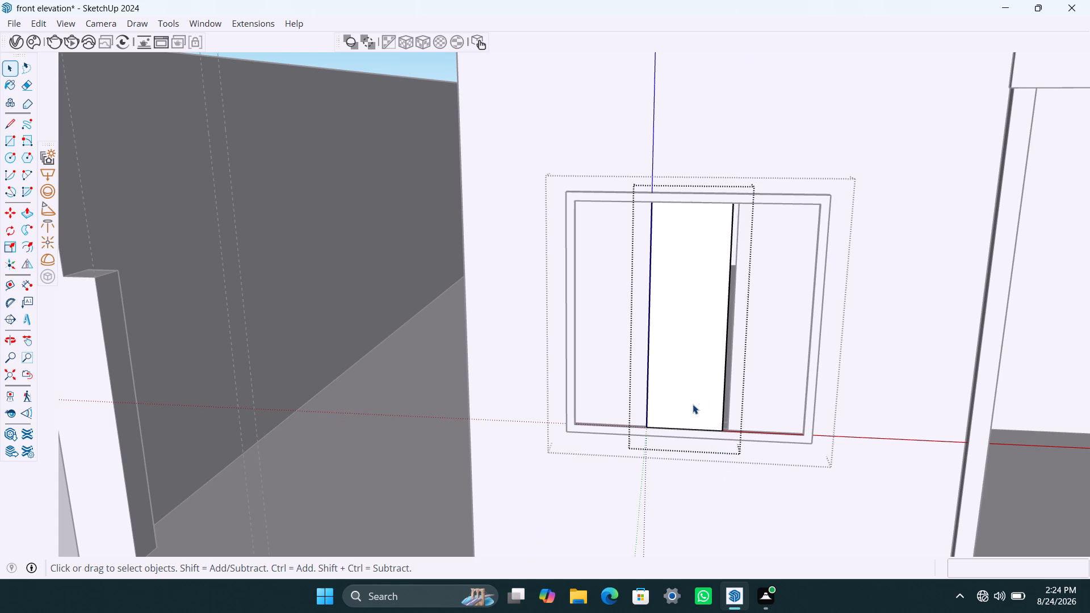
pyautogui.hotkey('ctrl', 'z')
pyautogui.hotkey('ctrl', 'z')
pyautogui.hotkey('ctrl', 'z')
pyautogui.hotkey('ctrl', 'z')
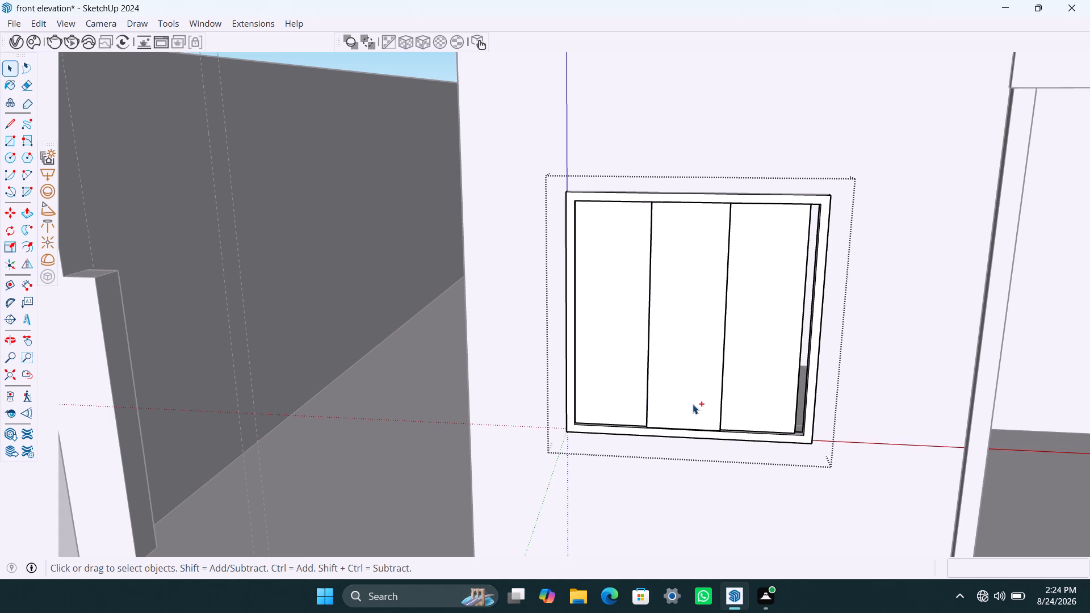
pyautogui.hotkey('ctrl', 'z')
pyautogui.hotkey('ctrl', 'z')
pyautogui.hotkey('ctrl', 'z')
pyautogui.hotkey('ctrl', 'z')
pyautogui.hotkey('ctrl', 'z')
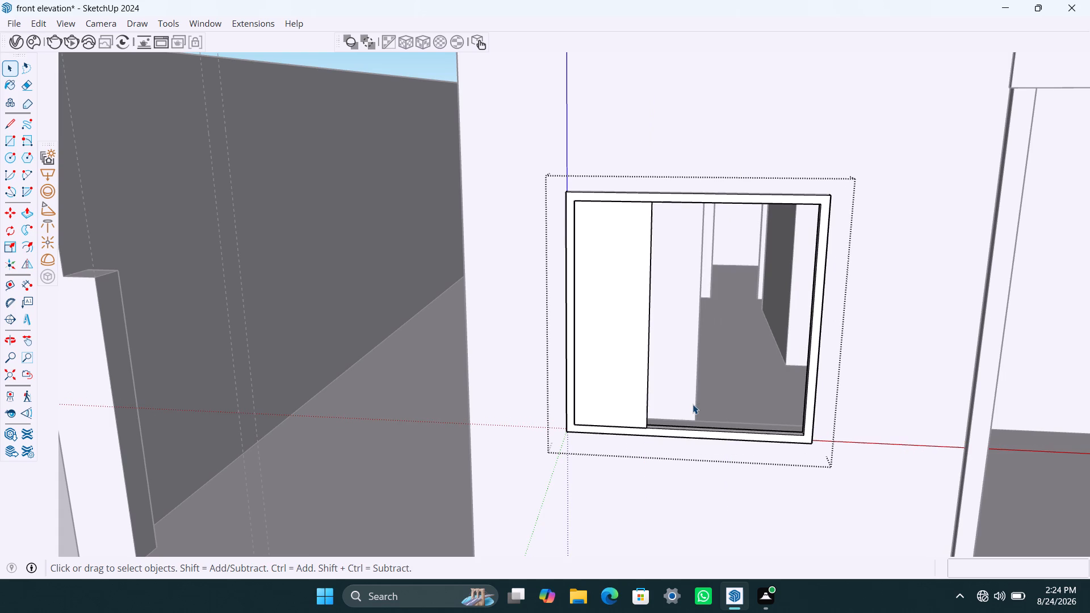
pyautogui.hotkey('ctrl', 'z')
pyautogui.hotkey('ctrl', 'z')
pyautogui.hotkey('ctrl', 'z')
pyautogui.hotkey('ctrl', 'z')
pyautogui.hotkey('ctrl', 'z')
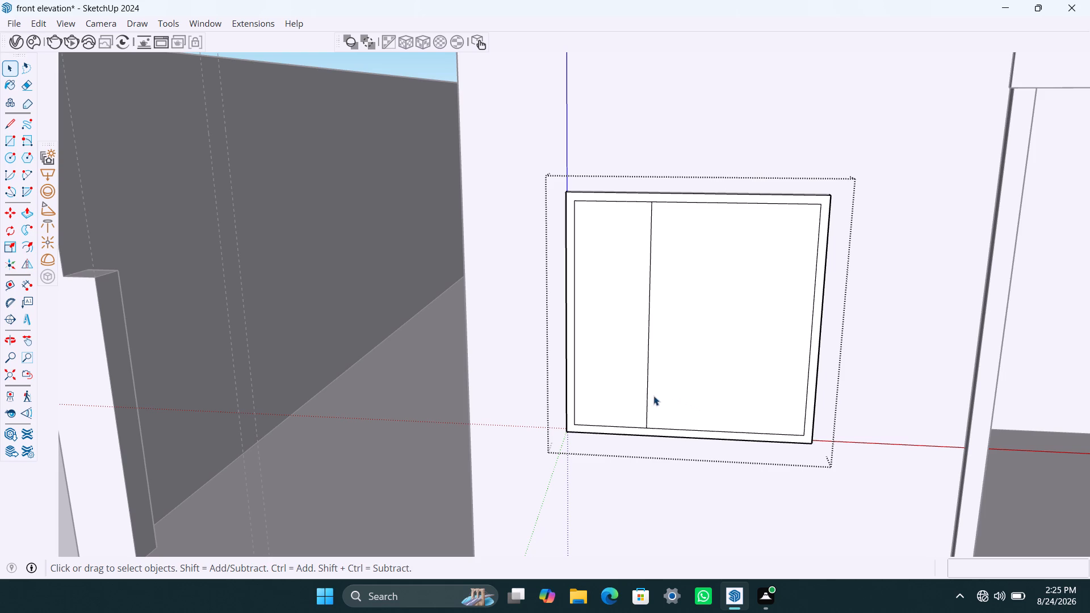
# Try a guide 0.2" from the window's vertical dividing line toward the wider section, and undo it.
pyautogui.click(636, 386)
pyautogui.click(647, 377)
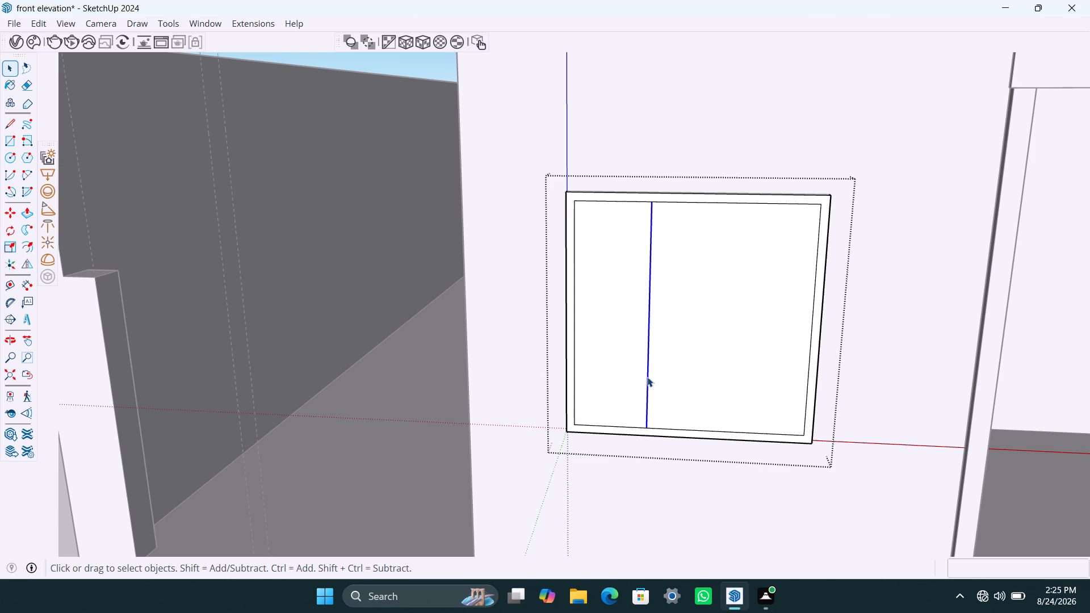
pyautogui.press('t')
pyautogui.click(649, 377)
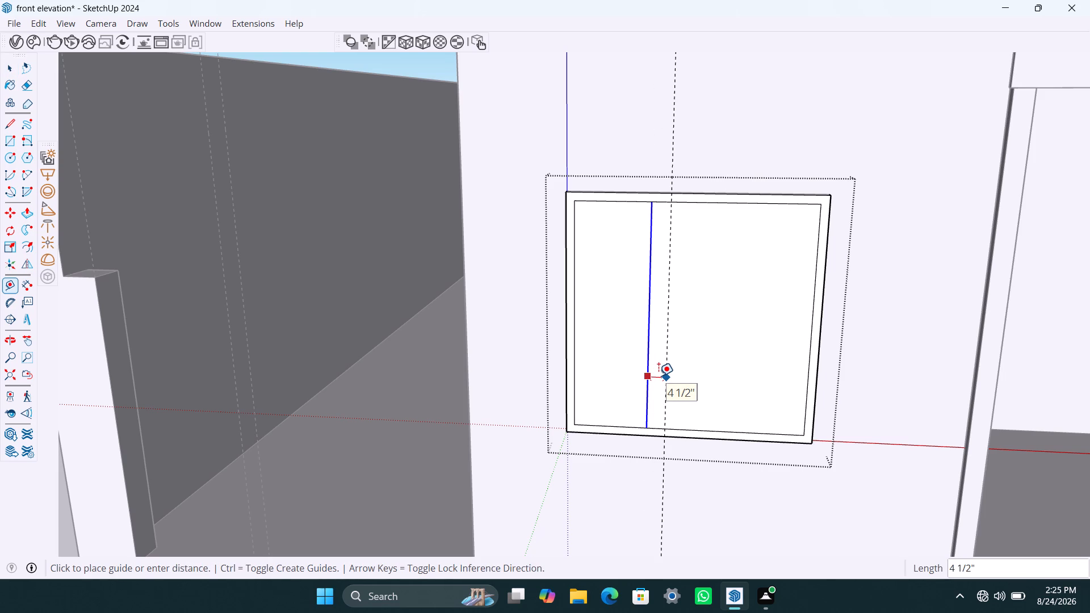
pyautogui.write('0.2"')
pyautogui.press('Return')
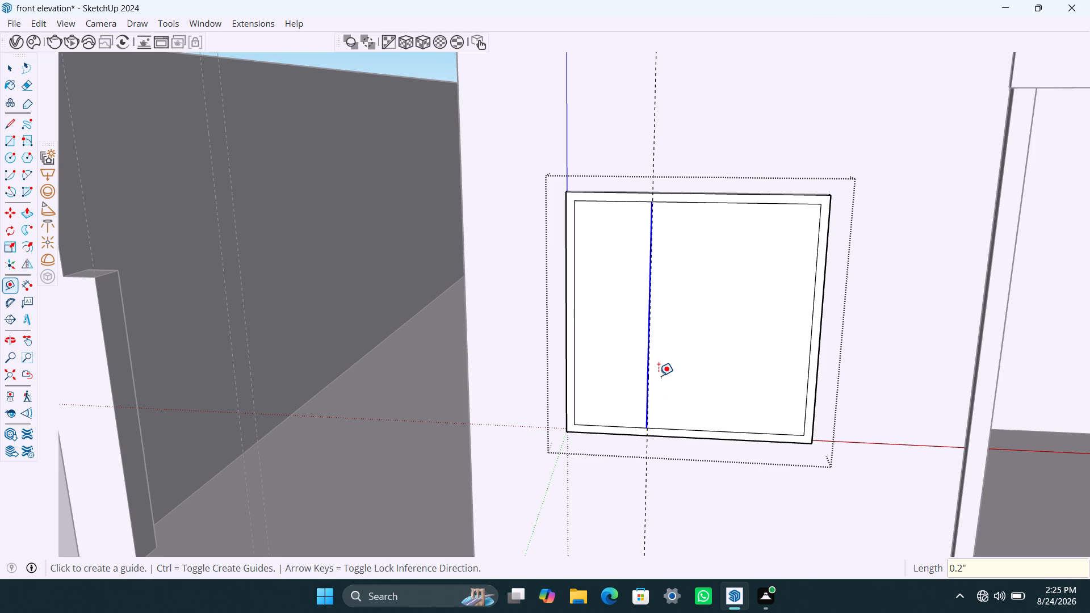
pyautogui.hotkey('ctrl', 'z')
# Place a guide 2" from the window's vertical dividing line, toward the wider section.
pyautogui.click(647, 332)
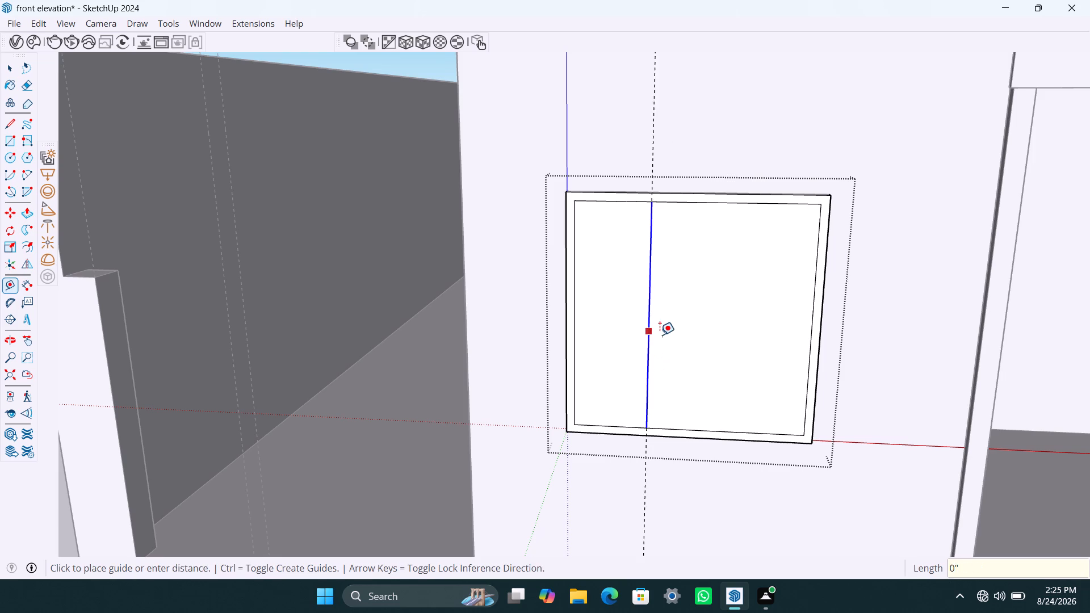
pyautogui.write('2"')
pyautogui.press('Return')
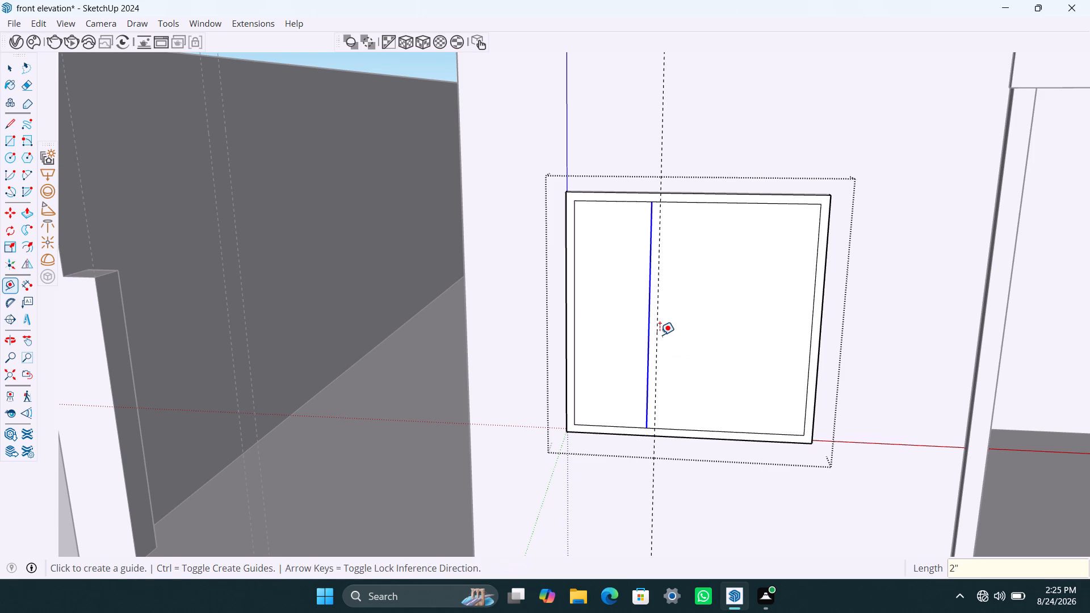
# Add two more vertical guides across the window, one 1'6" beyond the existing guide and another 2" beyond that.
pyautogui.press('space')
pyautogui.press('t')
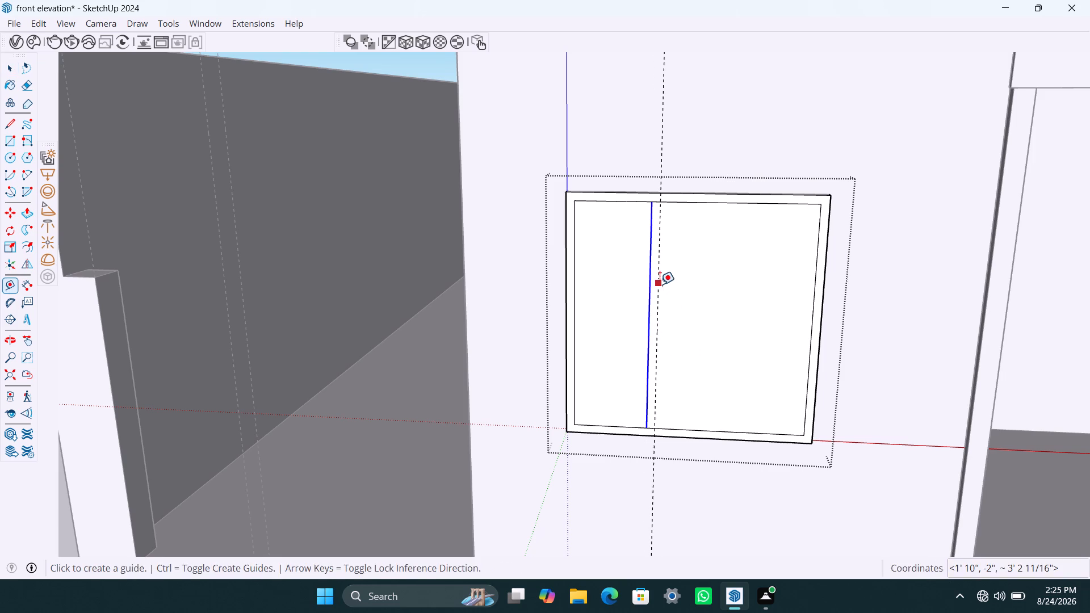
pyautogui.click(660, 284)
pyautogui.write('1\'6"')
pyautogui.press('Return')
pyautogui.click(738, 276)
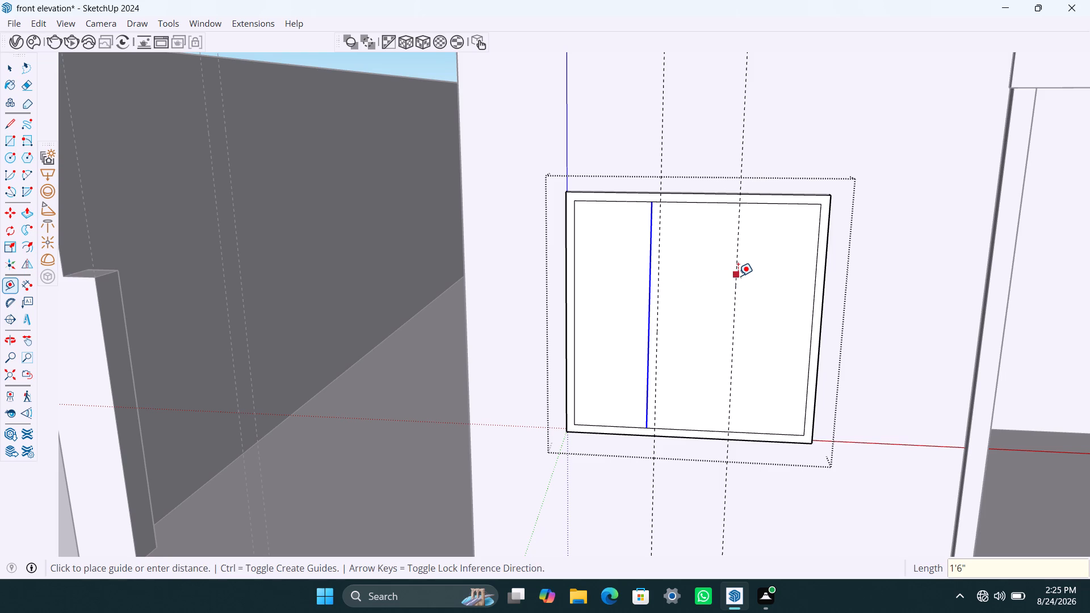
pyautogui.write('2"')
pyautogui.press('Return')
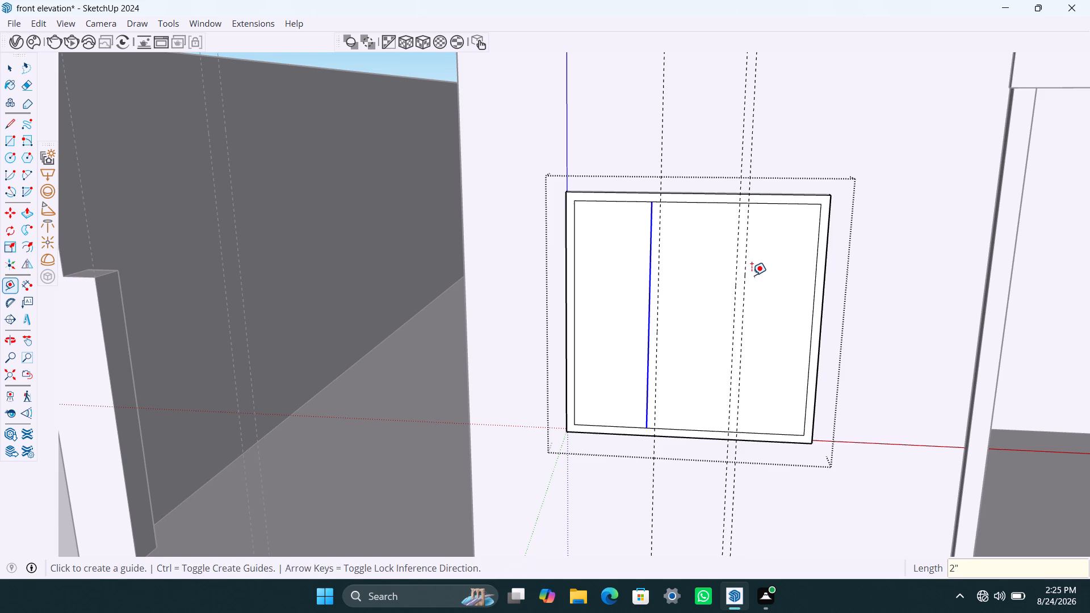
# Draw a 1'6" by 4'8" rectangle for the middle pane and another from the last guide to the inner frame corner.
pyautogui.press('space')
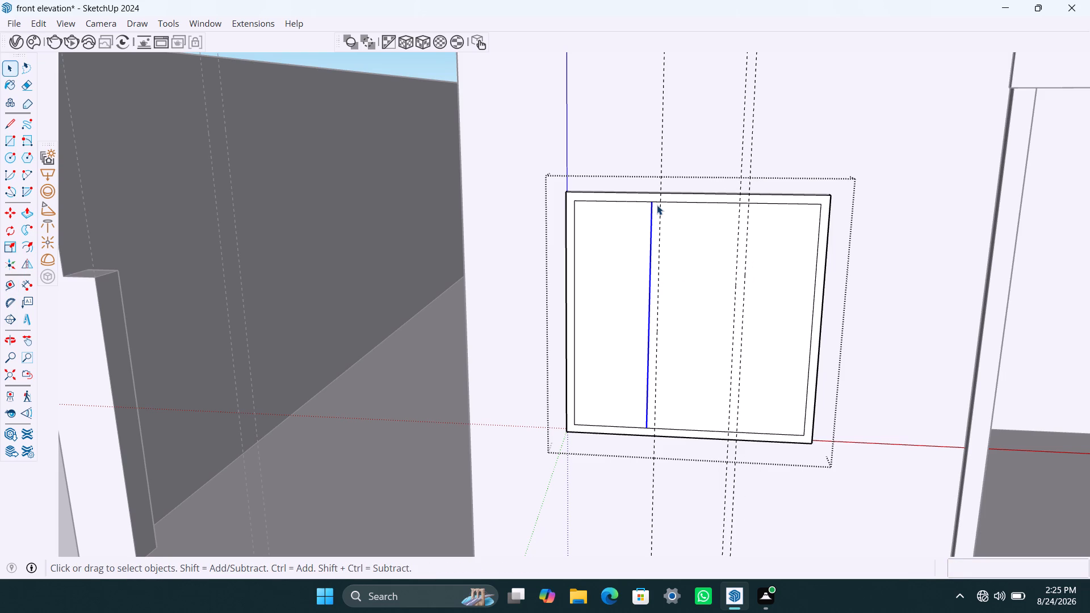
pyautogui.press('r')
pyautogui.click(664, 201)
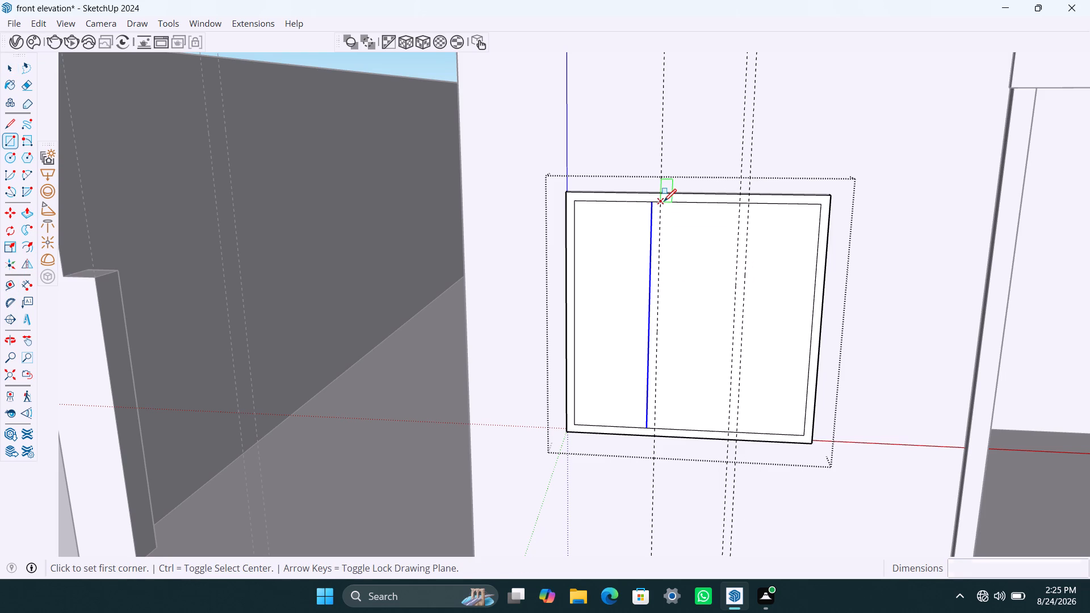
pyautogui.moveTo(685, 238); pyautogui.dragTo(724, 370)
pyautogui.click(730, 431)
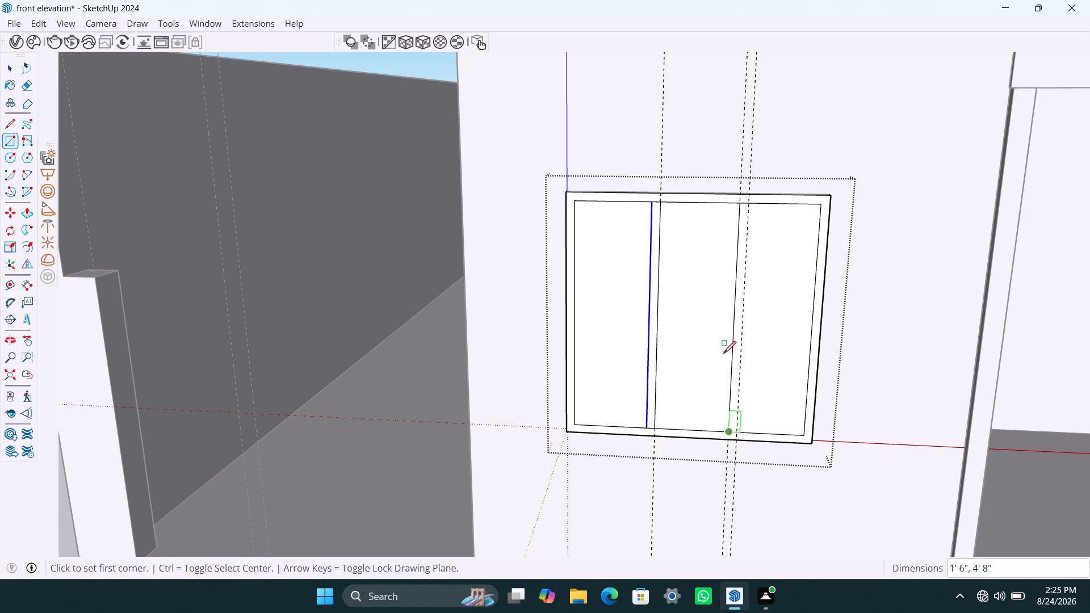
pyautogui.click(749, 204)
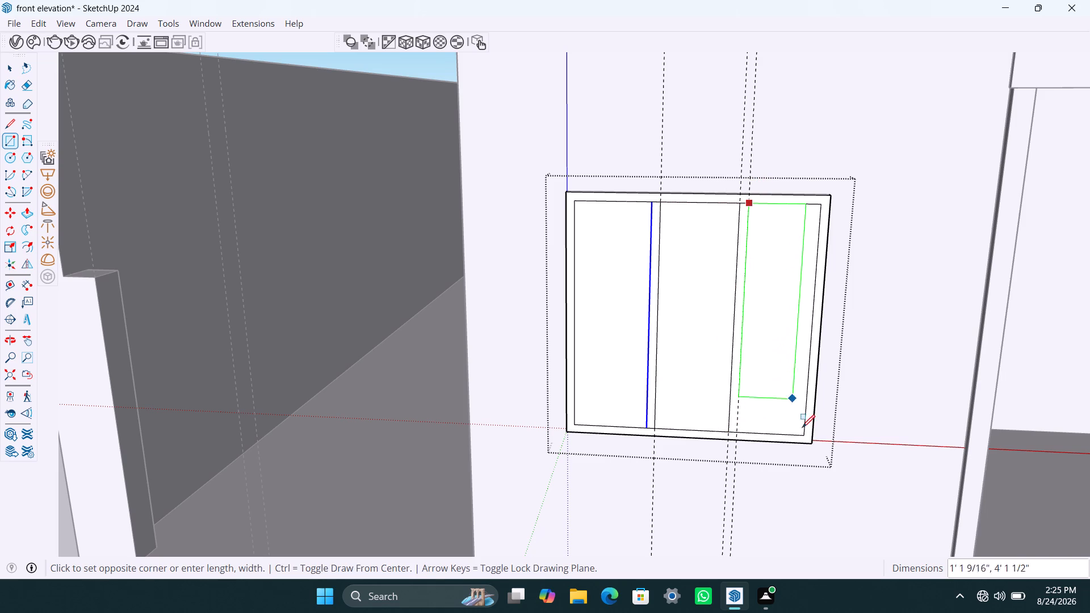
pyautogui.click(804, 431)
pyautogui.press('space')
# Erase the short edges at the bottom and top of both 2" strips so the mullions join the window frame.
pyautogui.scroll(4, 736, 436)
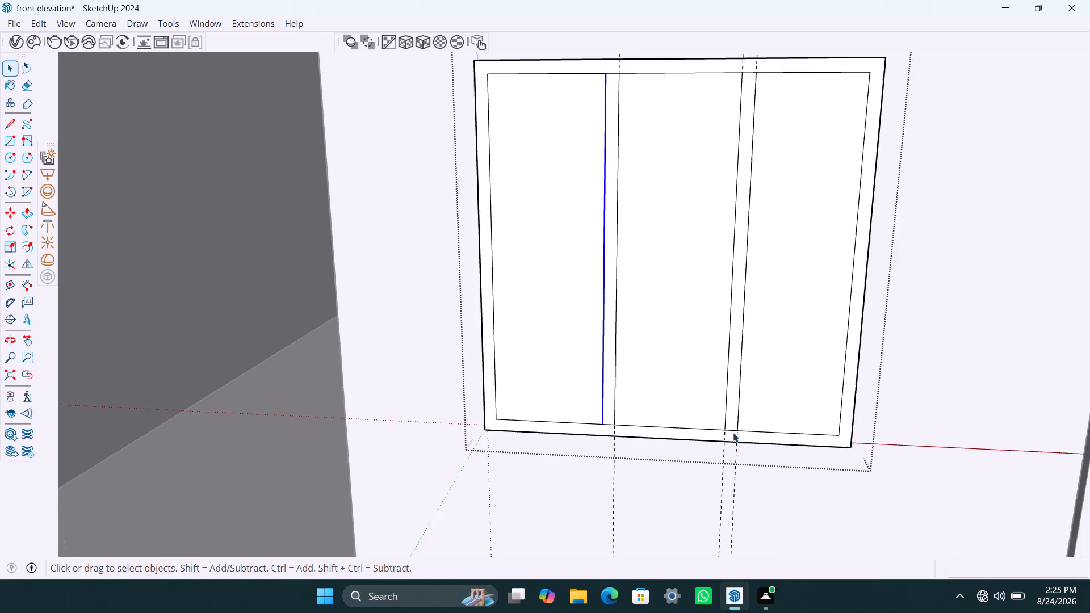
pyautogui.scroll(7, 733, 433)
pyautogui.press('t')
pyautogui.press('e')
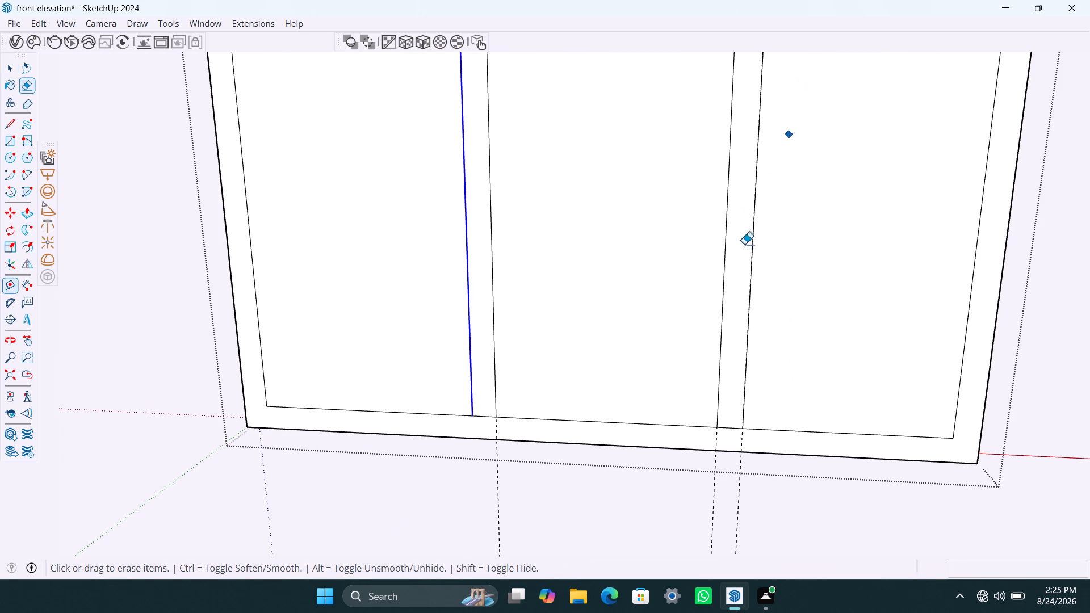
pyautogui.moveTo(735, 417); pyautogui.dragTo(731, 437)
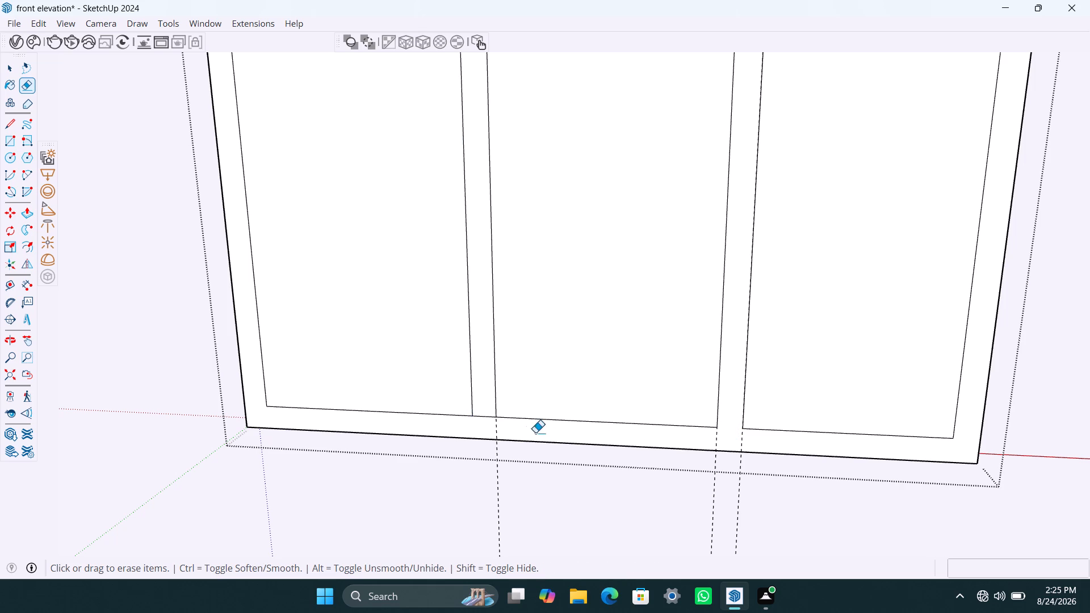
pyautogui.moveTo(484, 415); pyautogui.dragTo(487, 429)
pyautogui.scroll(-3, 573, 306)
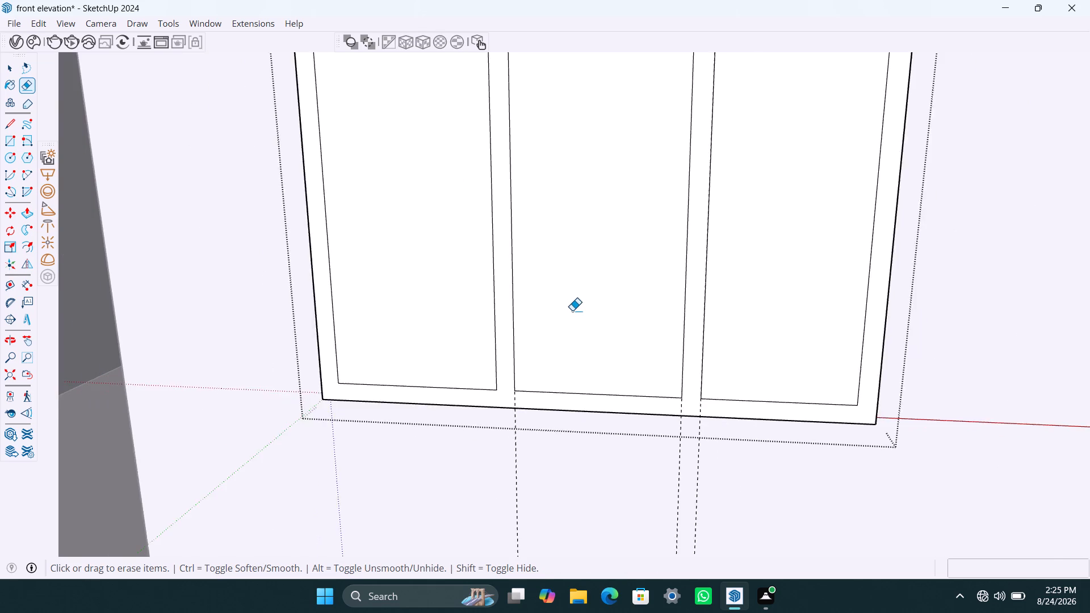
pyautogui.scroll(-3, 572, 310)
pyautogui.keyDown('shift'); pyautogui.moveTo(643, 228); pyautogui.dragTo(623, 346, button='middle'); pyautogui.keyUp('shift')
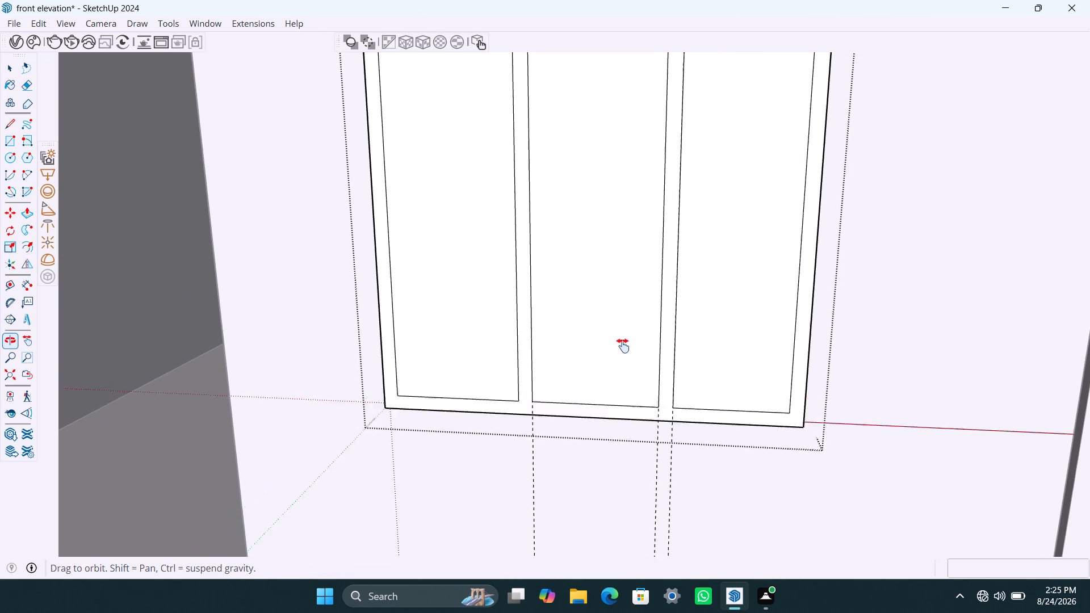
pyautogui.keyDown('shift'); pyautogui.moveTo(623, 346); pyautogui.dragTo(619, 358, button='middle'); pyautogui.keyUp('shift')
pyautogui.scroll(3, 649, 98)
pyautogui.moveTo(650, 81); pyautogui.dragTo(647, 99)
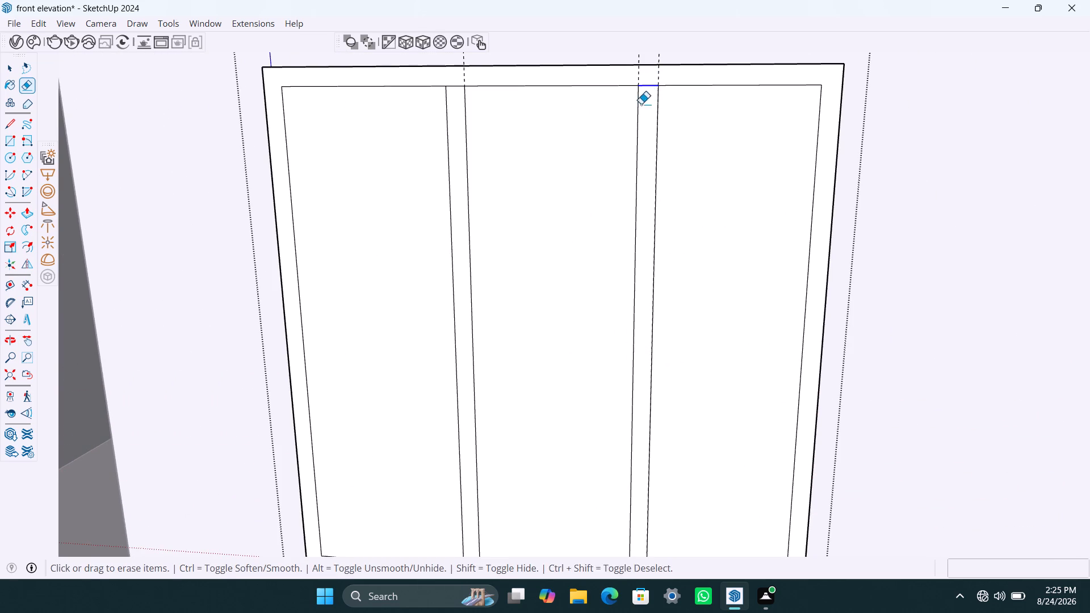
pyautogui.moveTo(456, 78); pyautogui.dragTo(454, 97)
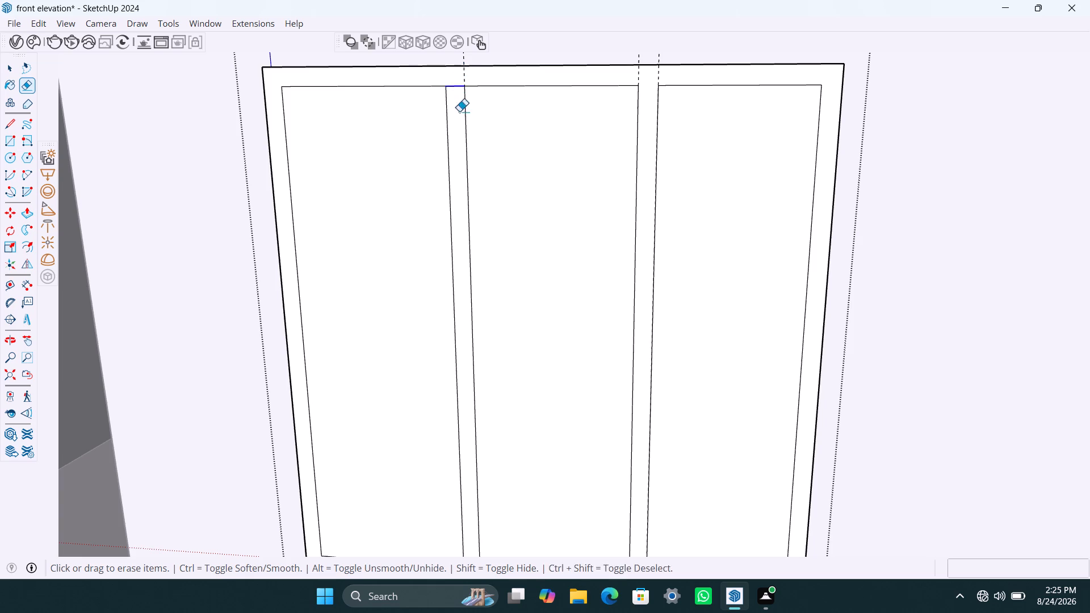
# Delete the three vertical guides crossing the window and save the model.
pyautogui.scroll(-15, 491, 147)
pyautogui.press('space')
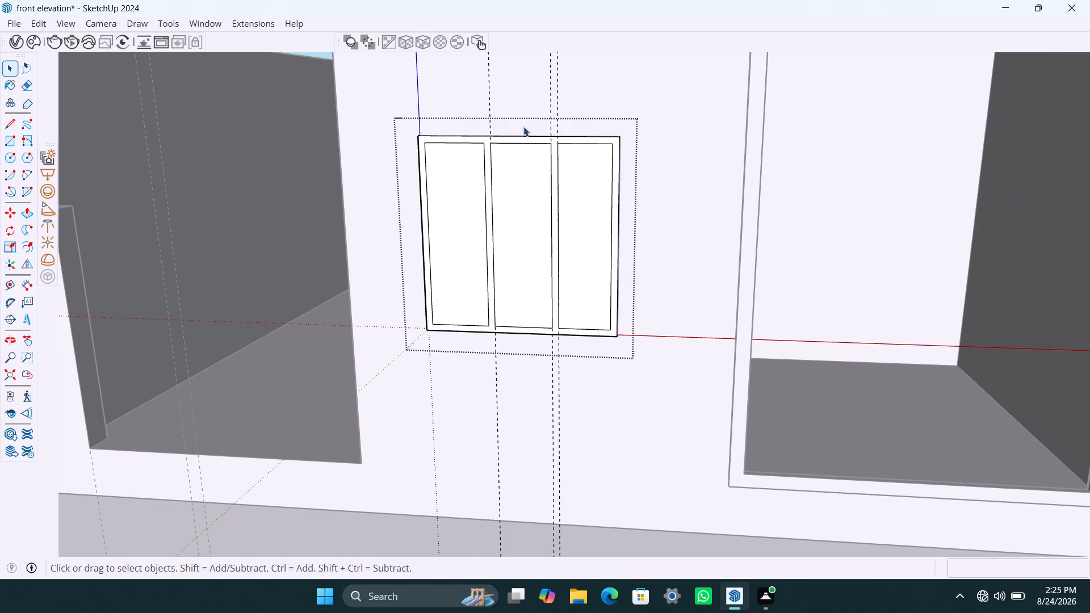
pyautogui.press('space')
pyautogui.press('space')
pyautogui.click(489, 90)
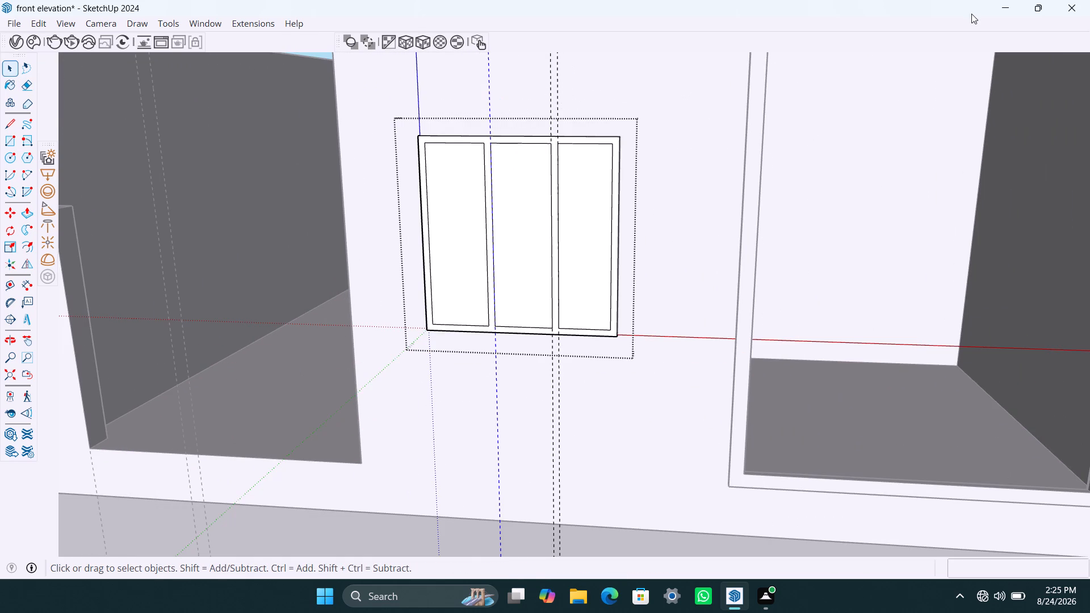
pyautogui.press('Delete')
pyautogui.click(559, 89)
pyautogui.press('Delete')
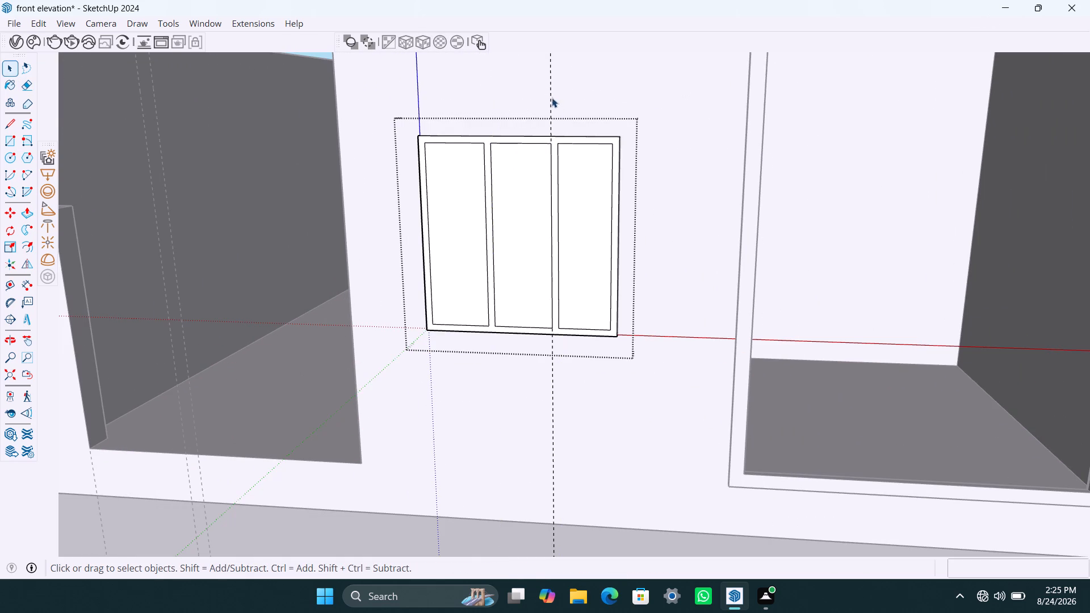
pyautogui.click(552, 97)
pyautogui.press('Delete')
pyautogui.hotkey('ctrl', 's')
# Reopen the window group and make the left pane's face and edges a separate group.
pyautogui.scroll(-5, 596, 137)
pyautogui.moveTo(636, 218); pyautogui.dragTo(663, 228, button='middle')
pyautogui.click(1006, 204)
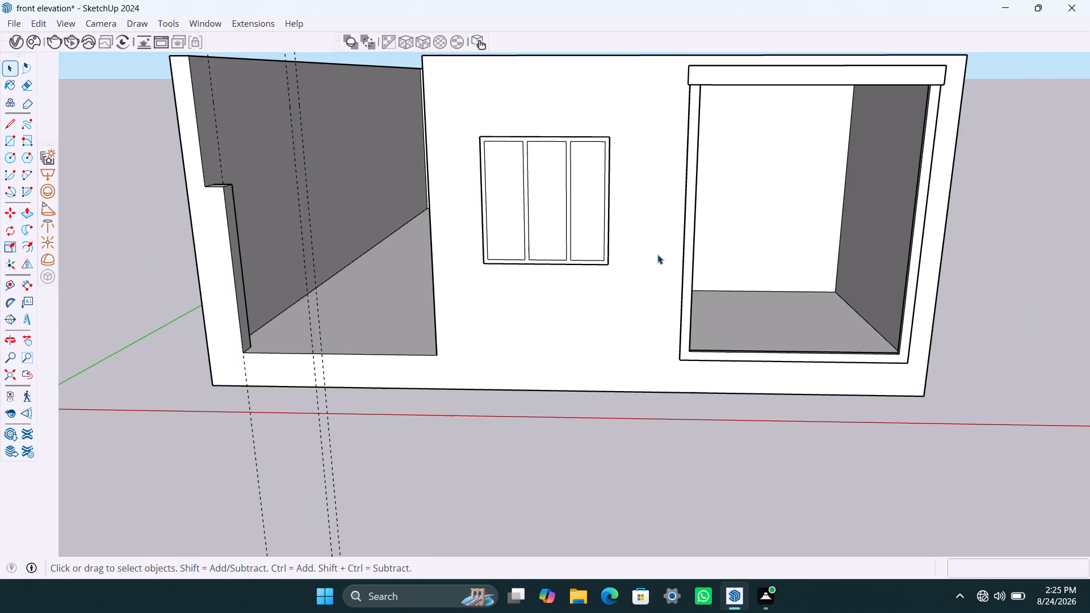
pyautogui.scroll(6, 498, 230)
pyautogui.click(499, 229)
pyautogui.tripleClick(499, 229)
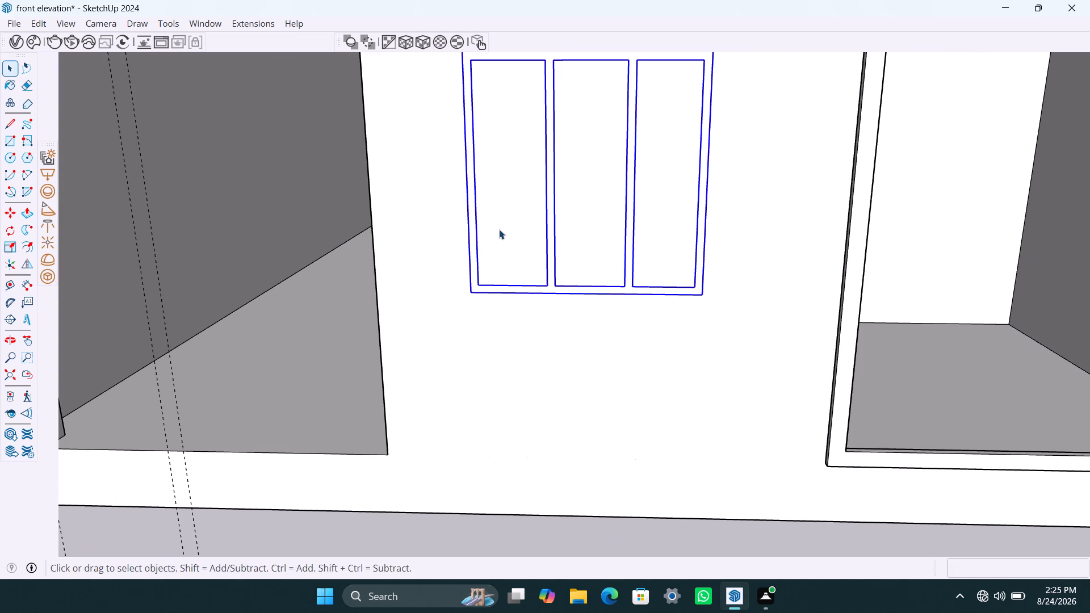
pyautogui.doubleClick(504, 212)
pyautogui.rightClick(505, 195)
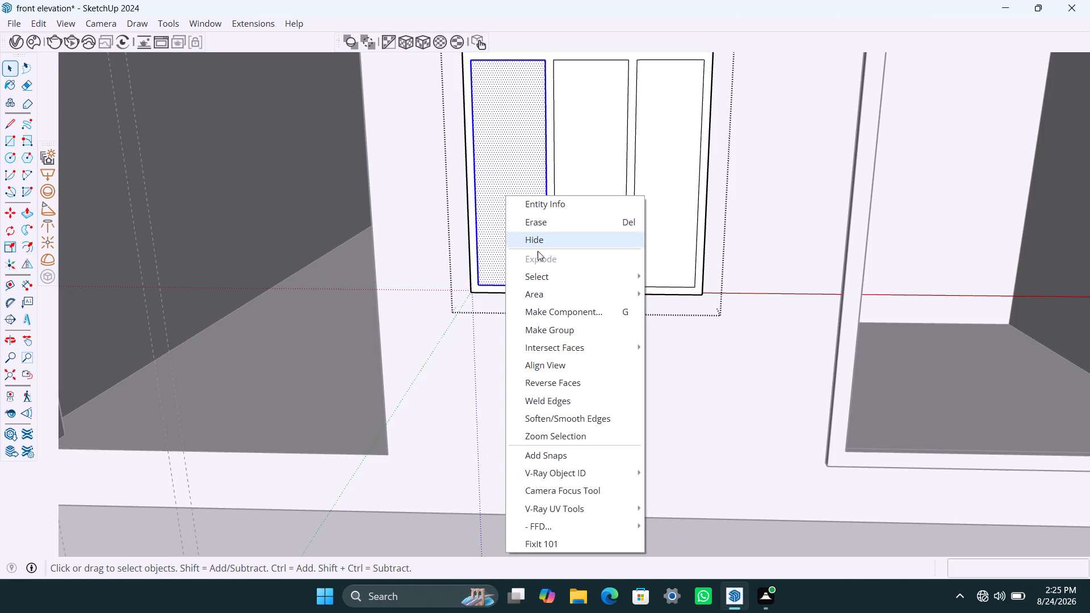
pyautogui.click(560, 326)
# Push/Pull the left pane's face by 18 mm inside its own group.
pyautogui.tripleClick(515, 238)
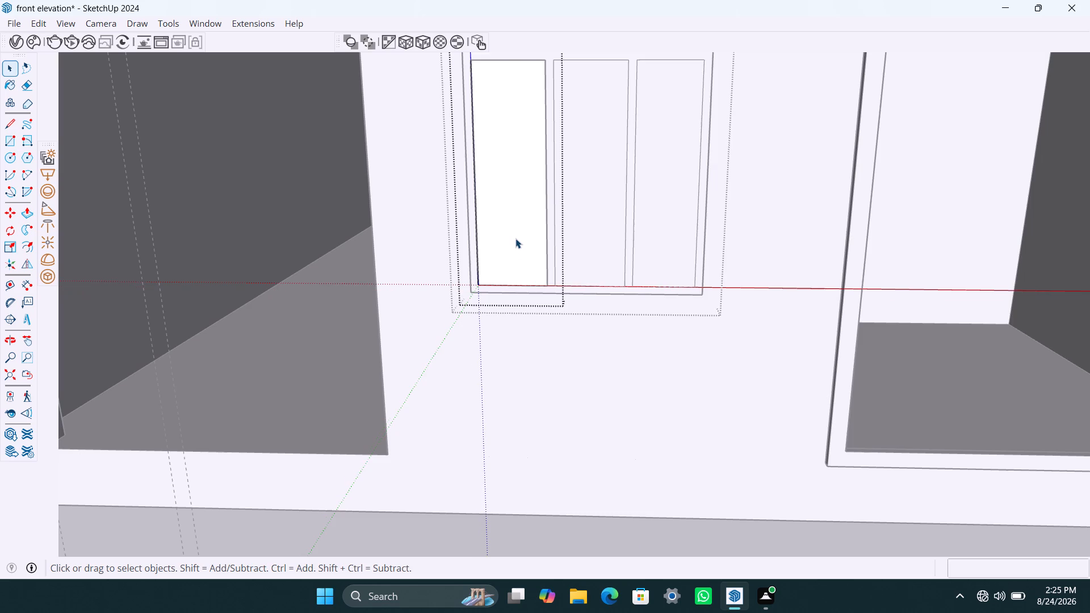
pyautogui.press('p')
pyautogui.click(515, 238)
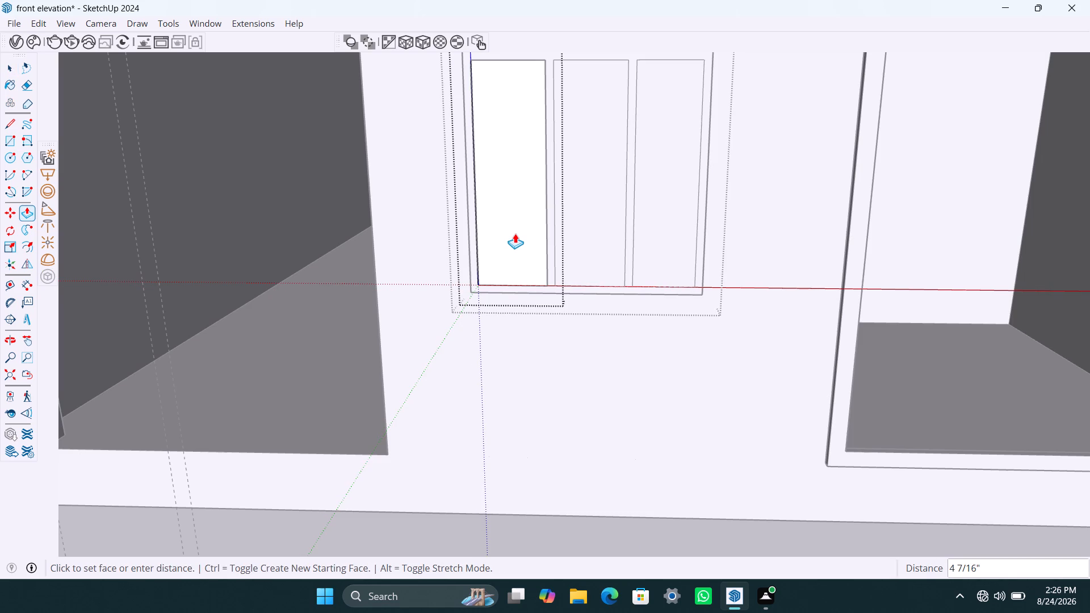
pyautogui.press('1')
pyautogui.press('9')
pyautogui.press('BackSpace')
pyautogui.write('8mm')
pyautogui.press('Return')
pyautogui.press('space')
# Group the middle pane's face and edges, and Push/Pull it by 18 mm.
pyautogui.click(597, 238)
pyautogui.doubleClick(598, 238)
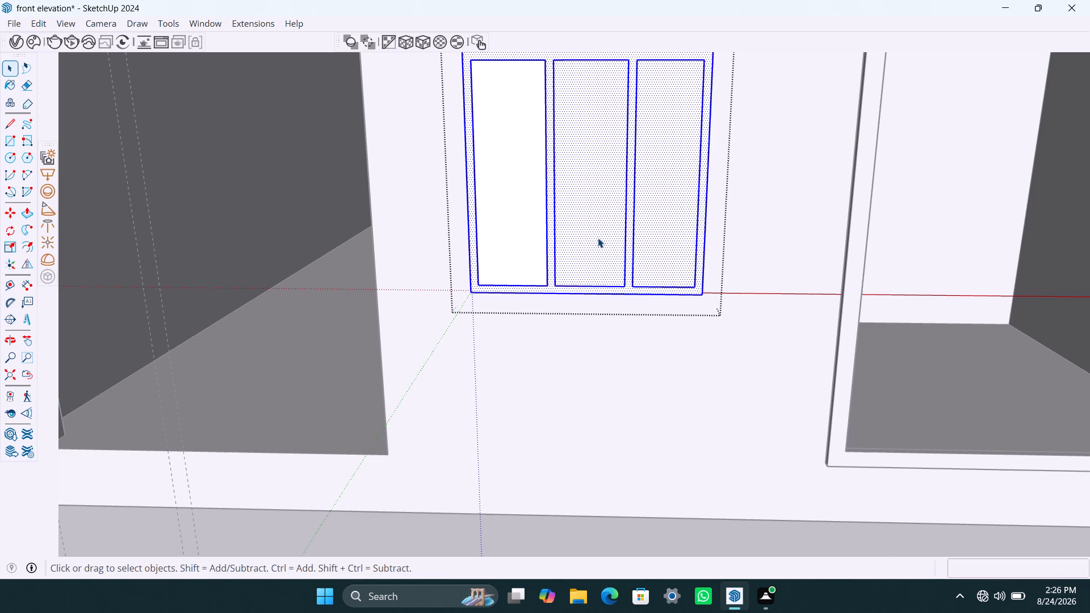
pyautogui.doubleClick(598, 238)
pyautogui.rightClick(598, 238)
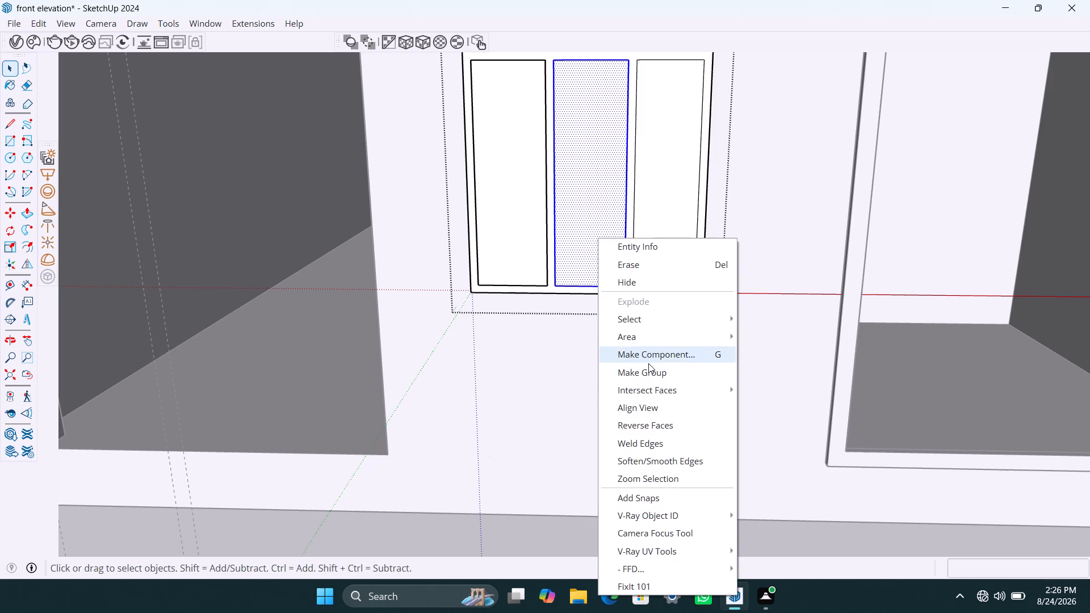
pyautogui.click(649, 367)
pyautogui.tripleClick(586, 226)
pyautogui.press('p')
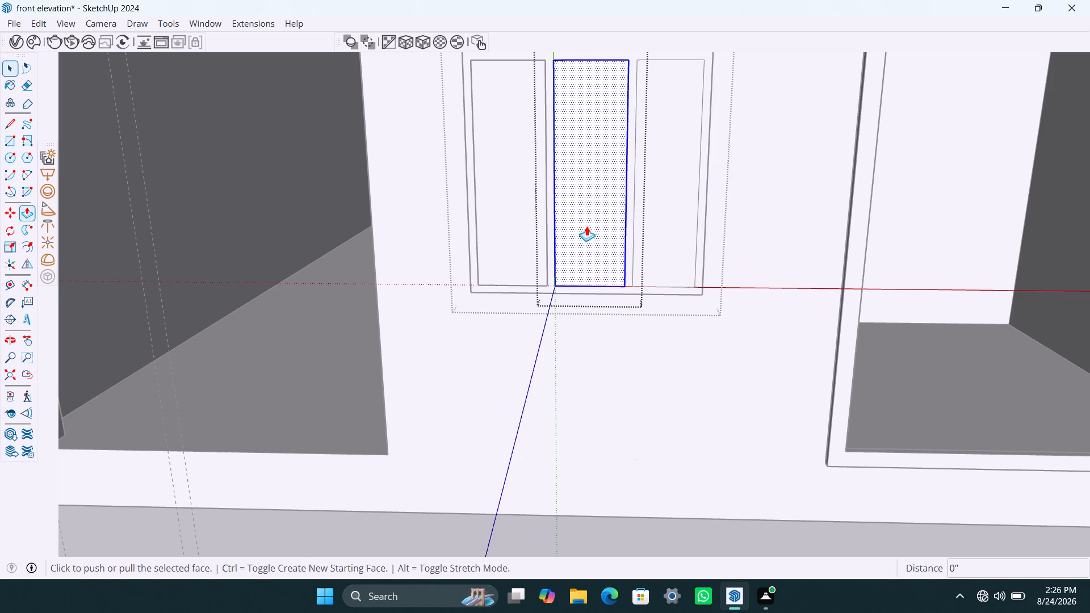
pyautogui.click(586, 226)
pyautogui.write('18mm')
pyautogui.press('Return')
pyautogui.press('space')
# Group the right pane's face and edges, and Push/Pull it by 18 mm.
pyautogui.tripleClick(656, 195)
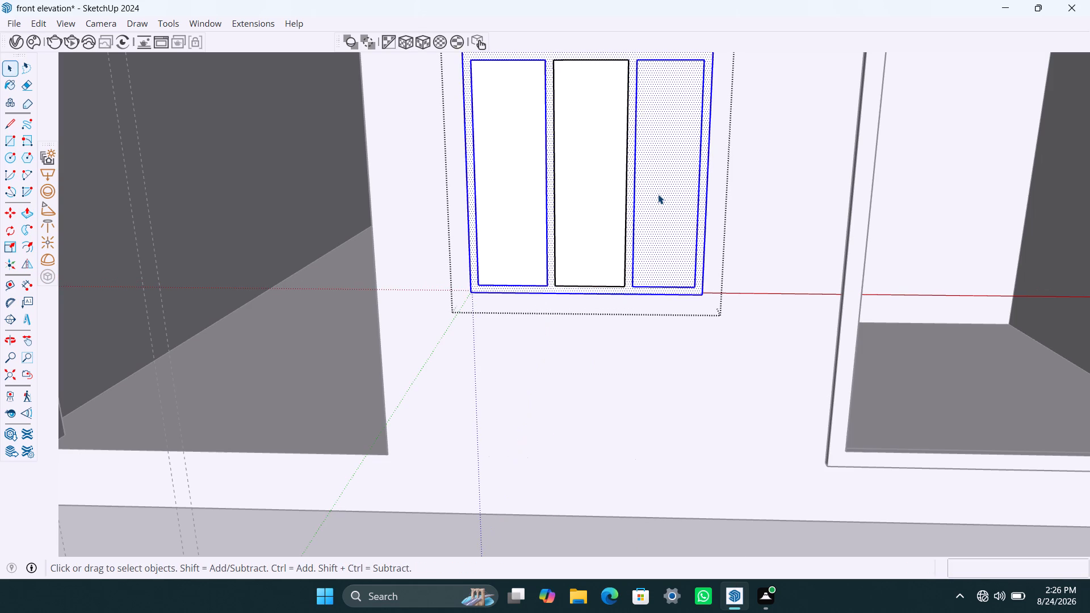
pyautogui.doubleClick(658, 194)
pyautogui.rightClick(658, 194)
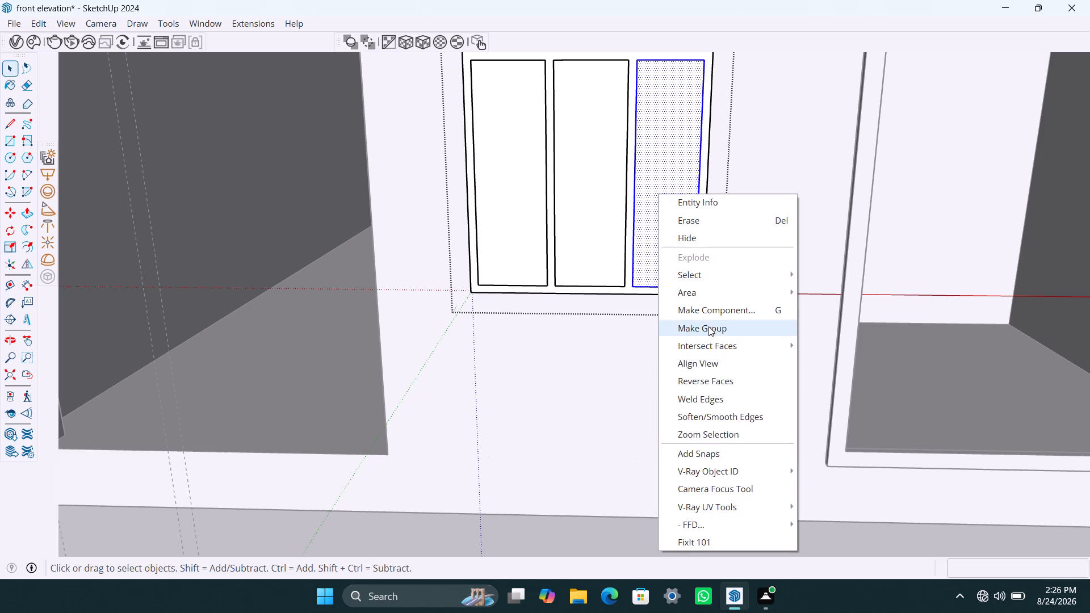
pyautogui.click(708, 326)
pyautogui.tripleClick(677, 242)
pyautogui.press('p')
pyautogui.click(676, 245)
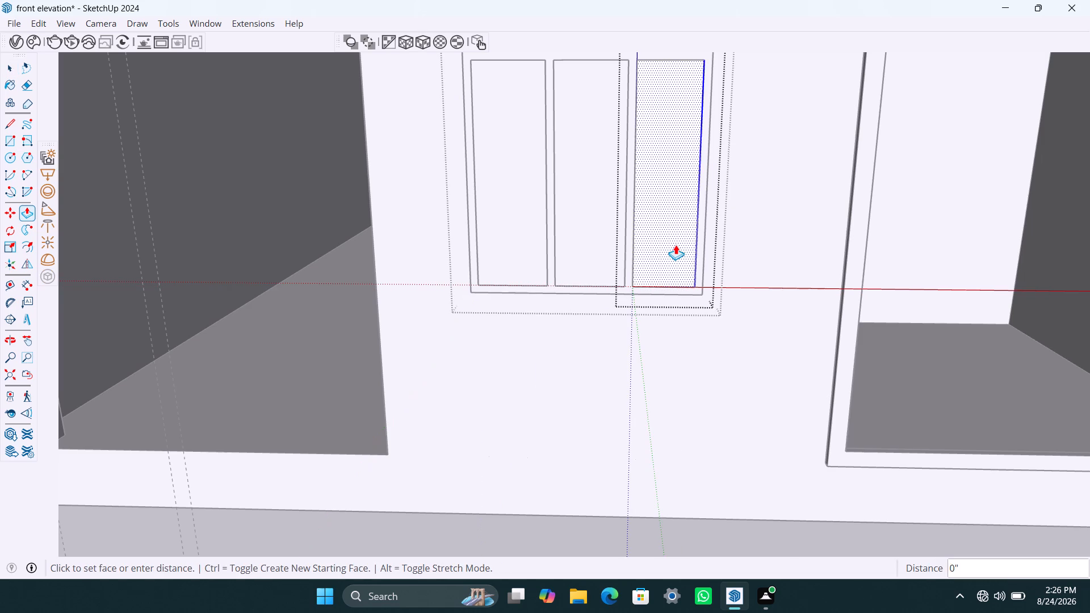
pyautogui.write('18mm')
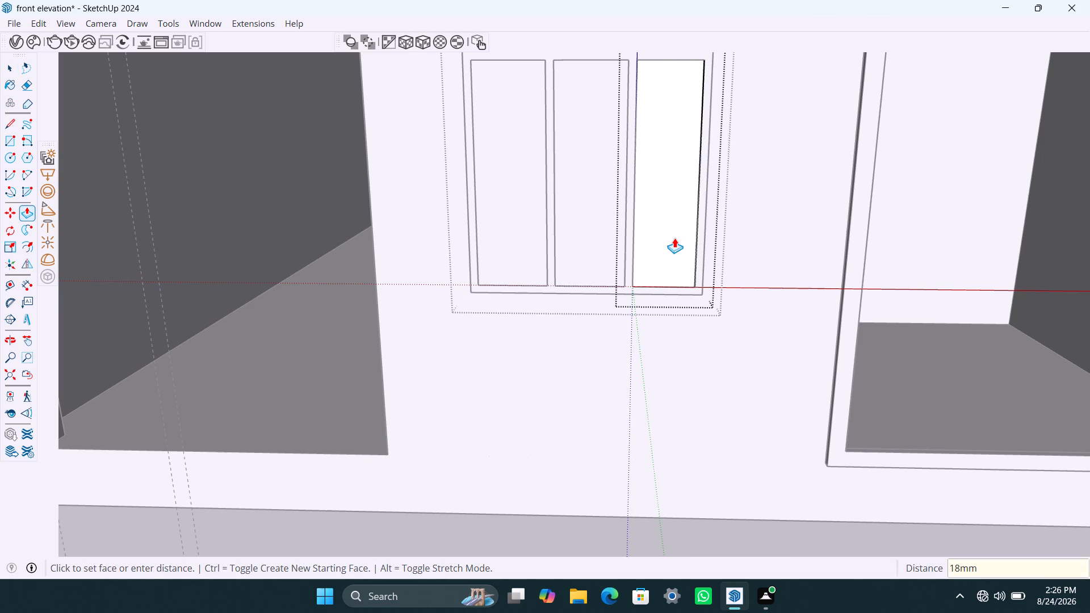
pyautogui.press('Return')
pyautogui.press('space')
# Exit the right pane's group and examine the window's panes and frame from inside the room.
pyautogui.scroll(-11, 675, 237)
pyautogui.scroll(-4, 634, 279)
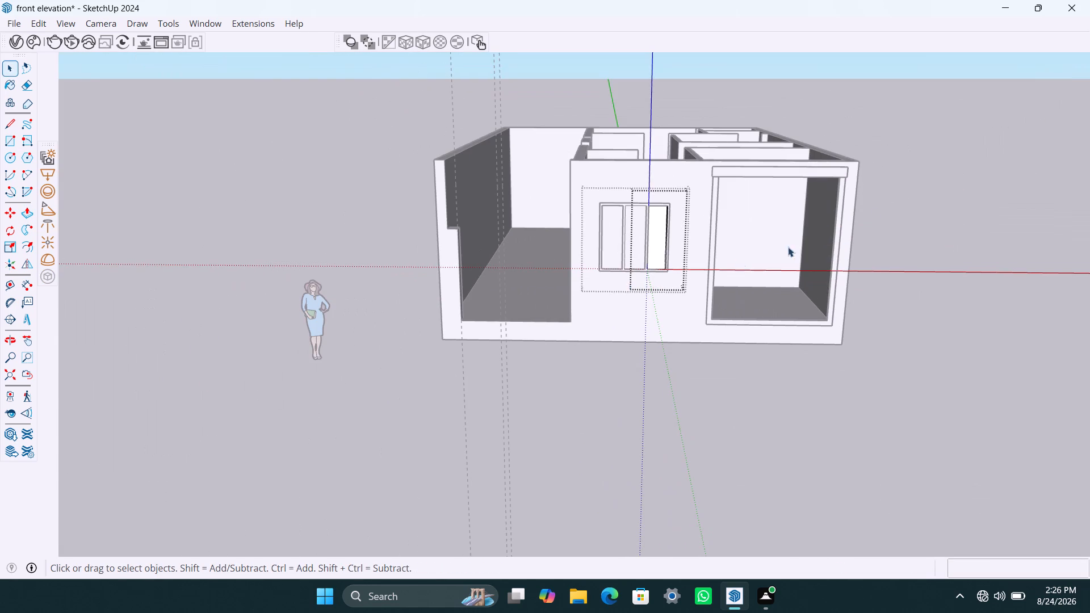
pyautogui.click(883, 199)
pyautogui.scroll(2, 675, 244)
pyautogui.moveTo(665, 218); pyautogui.dragTo(292, 387, button='middle')
pyautogui.scroll(4, 561, 257)
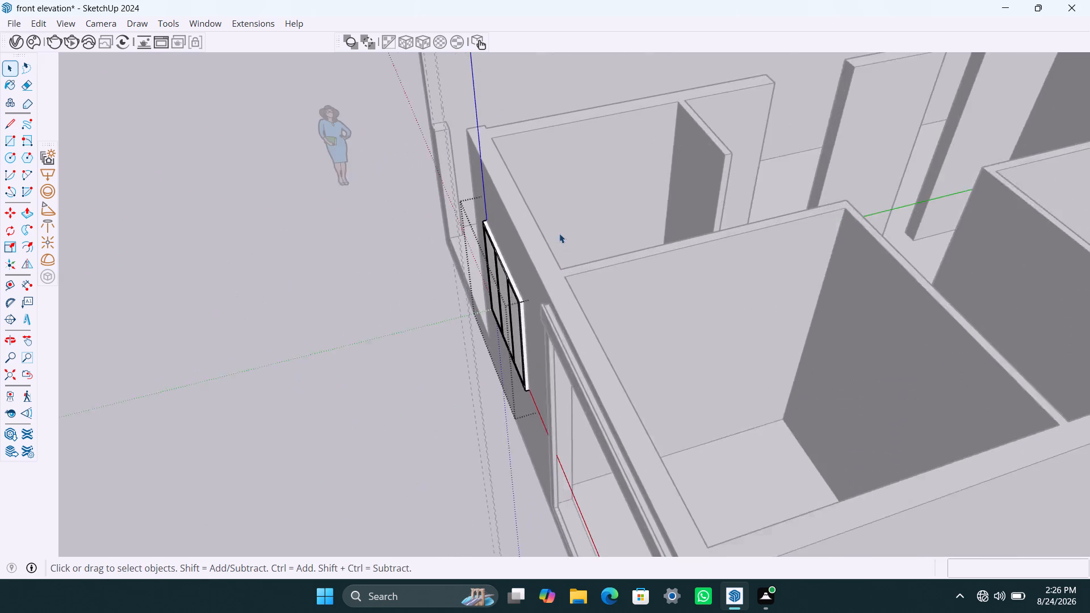
pyautogui.moveTo(563, 232); pyautogui.dragTo(312, 304, button='middle')
pyautogui.scroll(9, 414, 299)
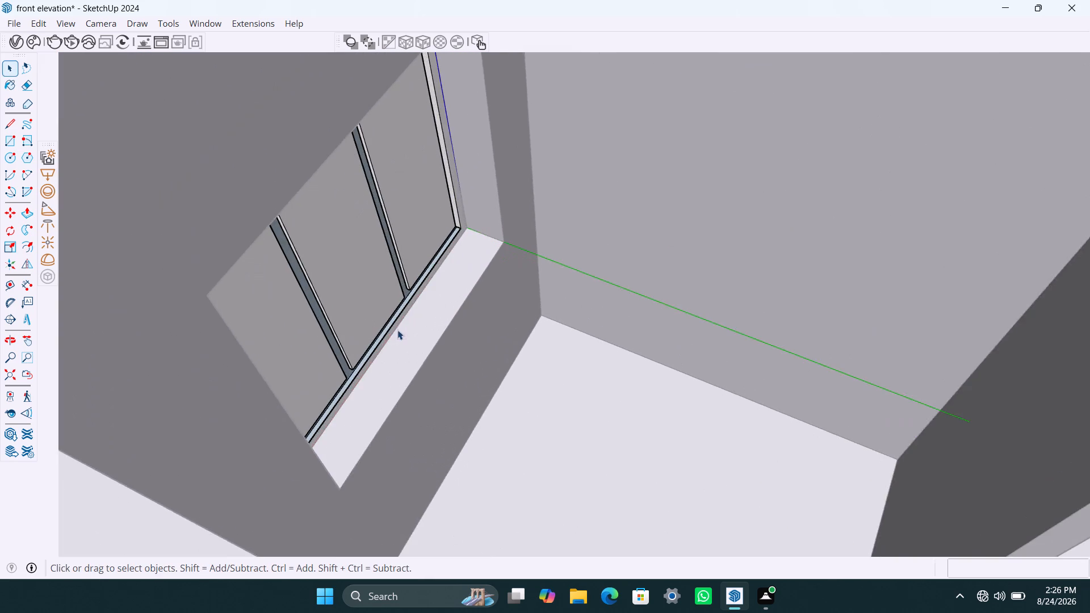
# Exit the window's group and examine the whole front of the bottom storey.
pyautogui.scroll(4, 375, 326)
pyautogui.scroll(-4, 343, 388)
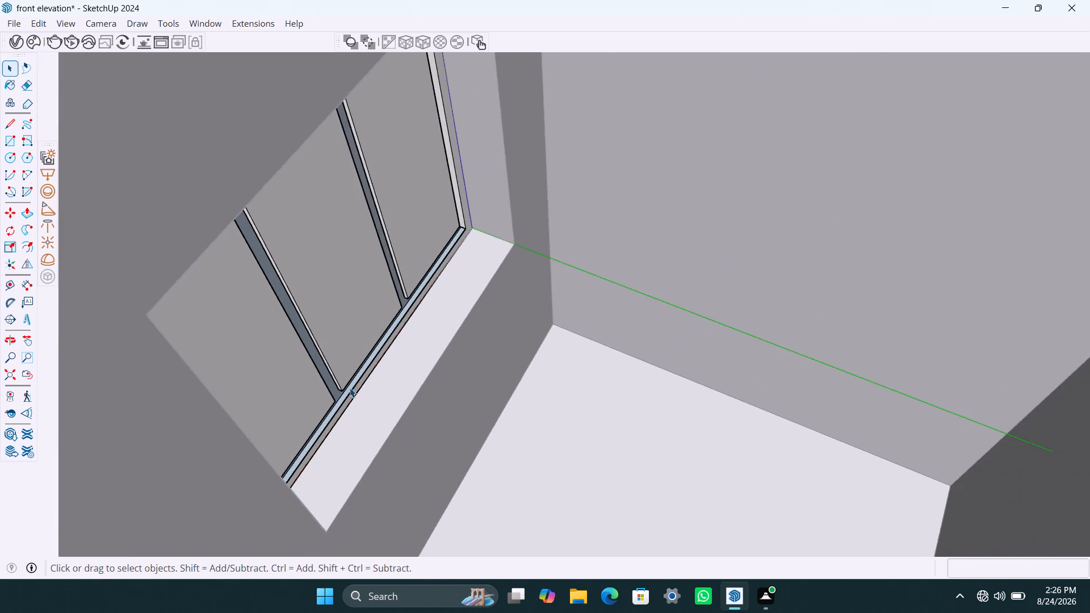
pyautogui.scroll(-12, 351, 385)
pyautogui.moveTo(357, 383); pyautogui.dragTo(990, 236, button='middle')
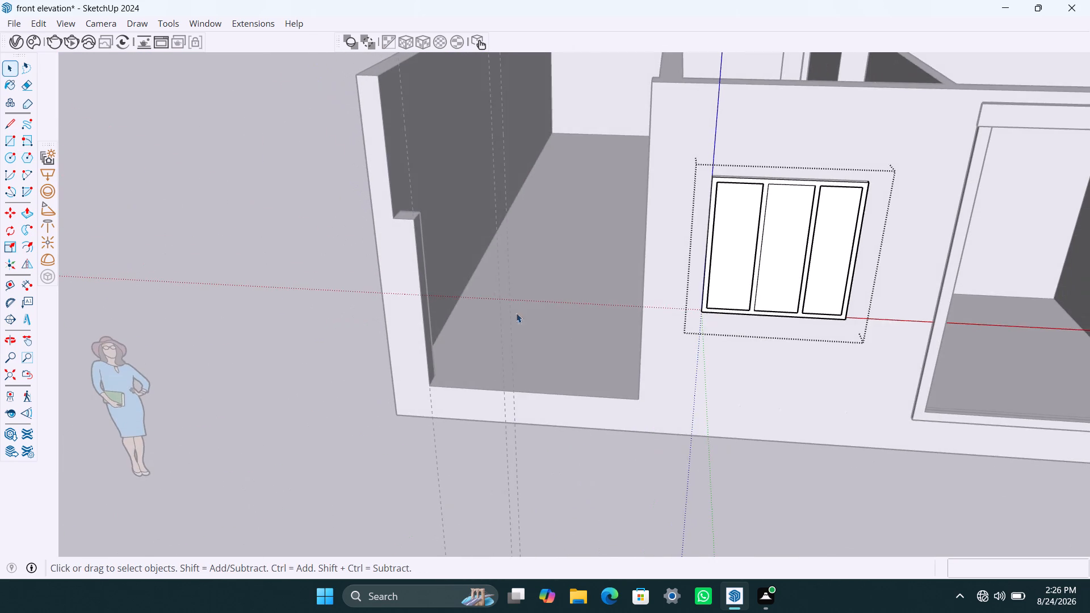
pyautogui.click(534, 262)
pyautogui.click(273, 247)
pyautogui.scroll(-5, 441, 313)
pyautogui.moveTo(568, 346); pyautogui.dragTo(606, 280, button='middle')
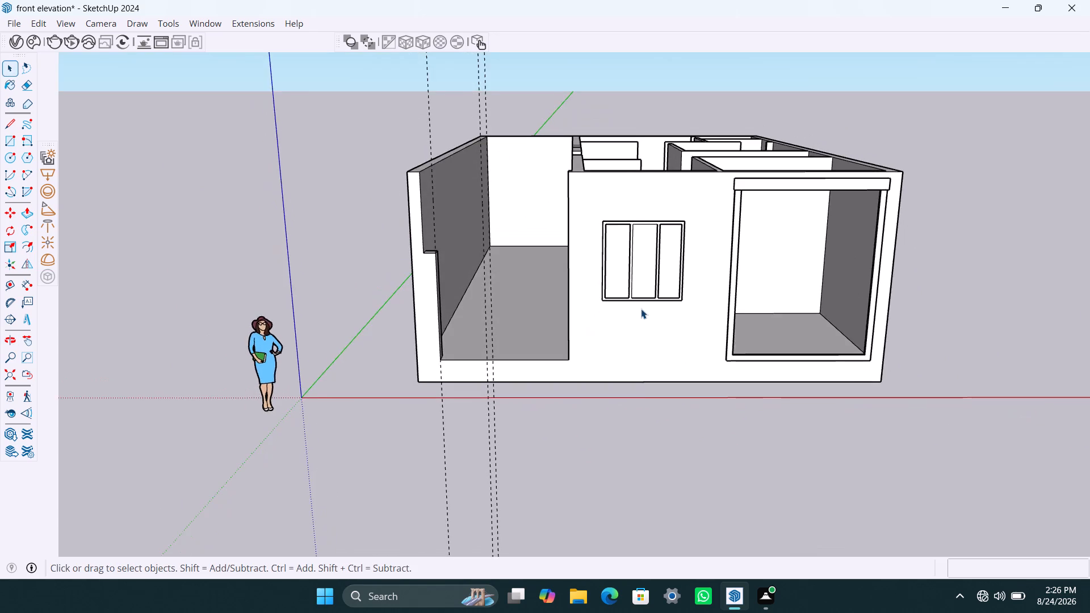
pyautogui.scroll(-1, 638, 320)
pyautogui.moveTo(671, 331); pyautogui.dragTo(590, 313, button='middle')
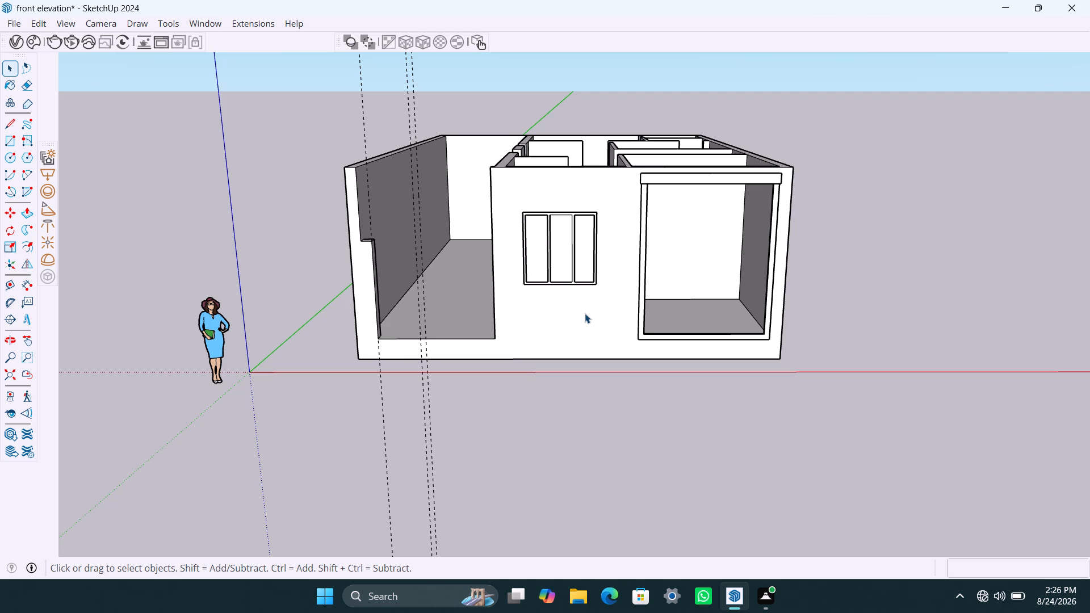
# Draw a horizontal line across the left side wall's front end face, from the notch corner to the outer edge.
pyautogui.scroll(6, 359, 241)
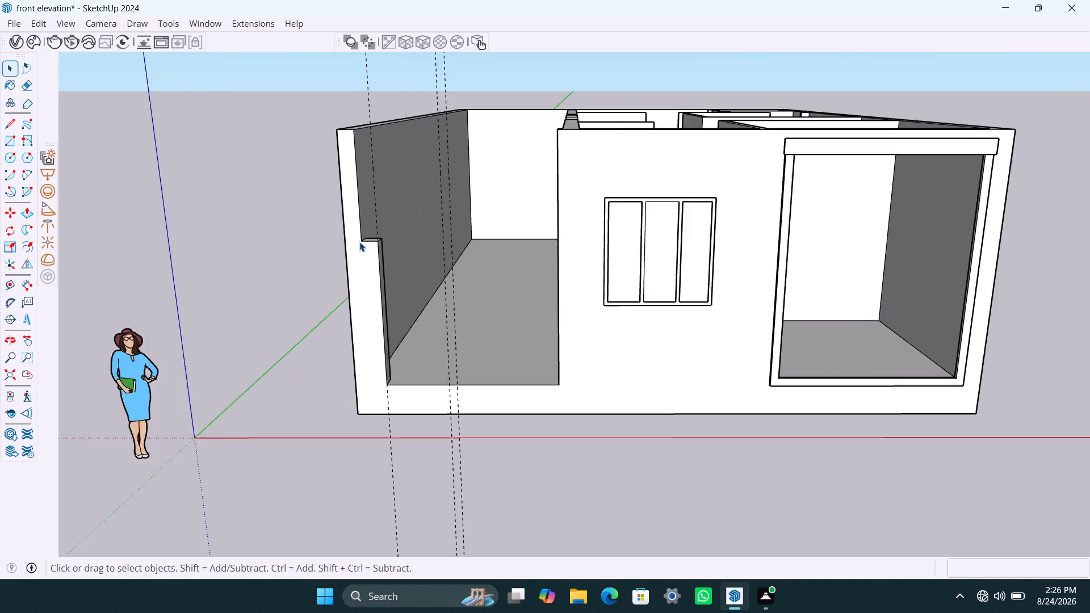
pyautogui.scroll(6, 359, 242)
pyautogui.moveTo(369, 251); pyautogui.dragTo(372, 276, button='middle')
pyautogui.scroll(6, 359, 244)
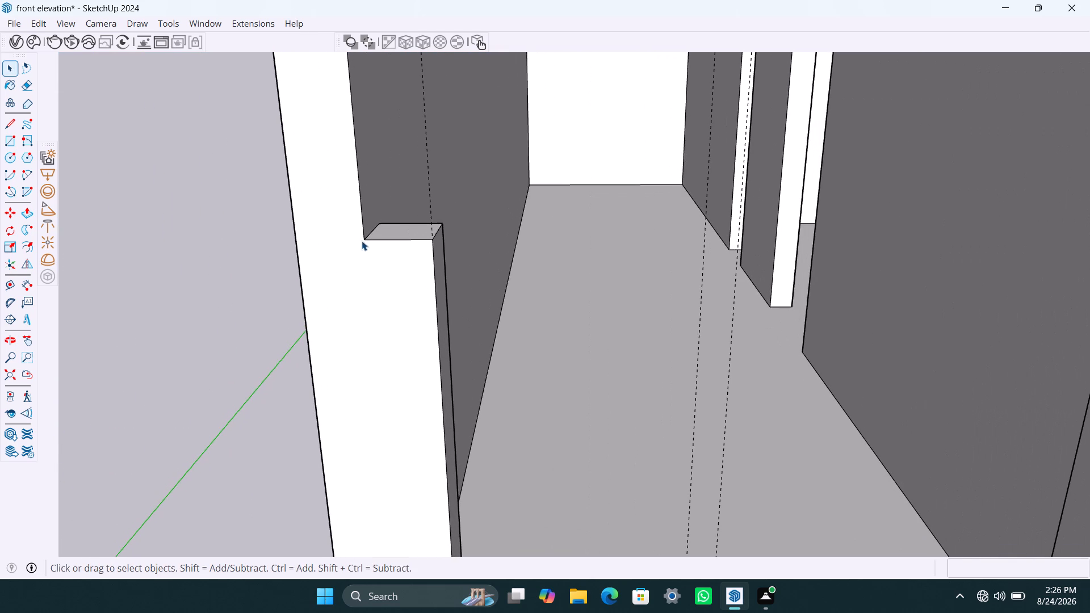
pyautogui.click(366, 245)
pyautogui.tripleClick(362, 251)
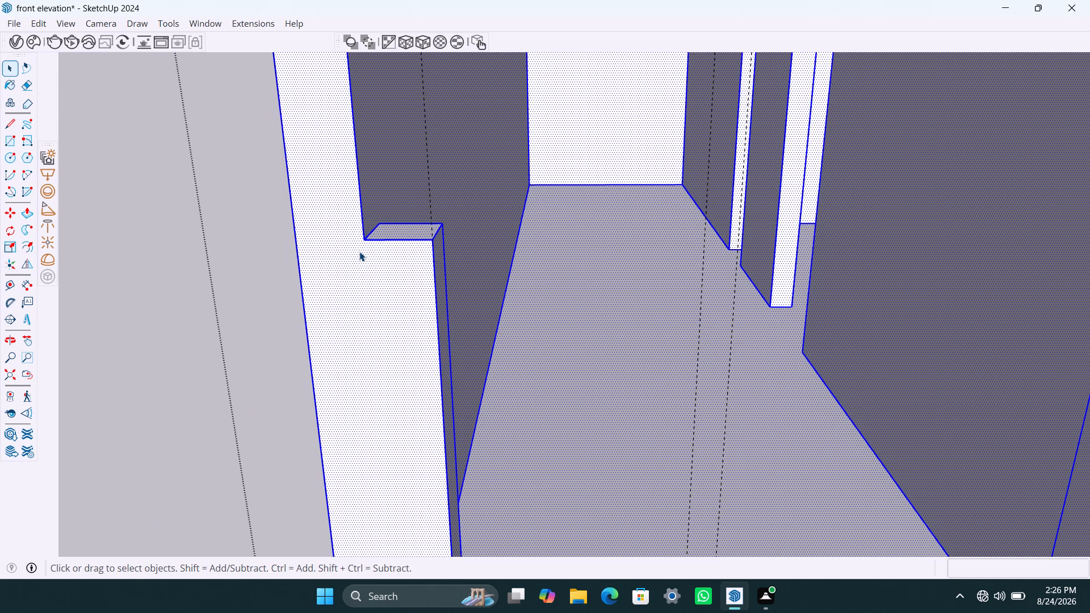
pyautogui.press('l')
pyautogui.click(366, 240)
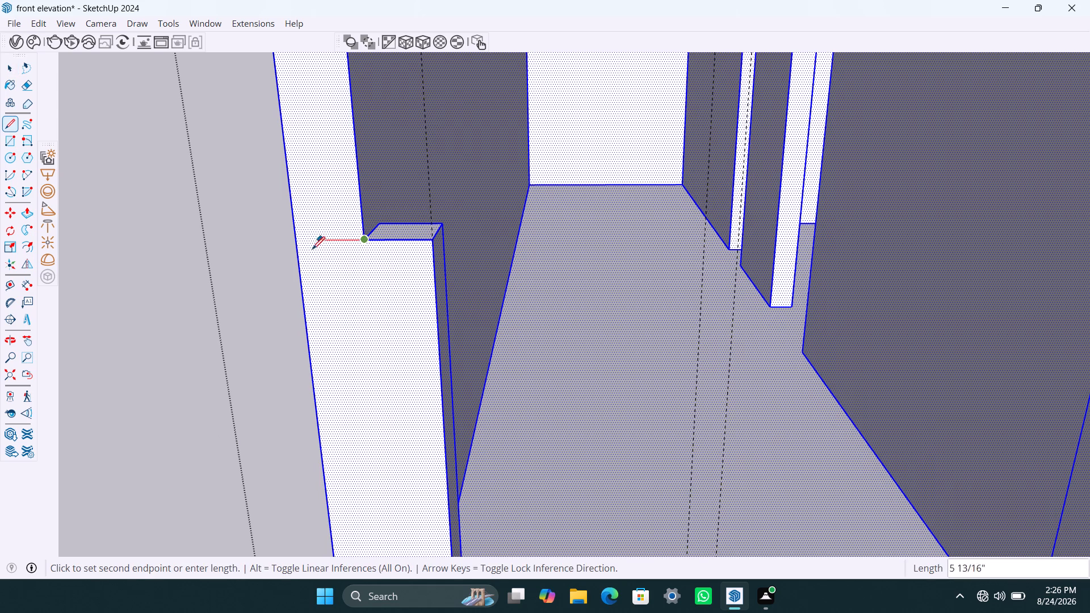
pyautogui.click(297, 244)
# Push/Pull the left wall's front end face above the new line back by 2'.
pyautogui.press('space')
pyautogui.click(331, 209)
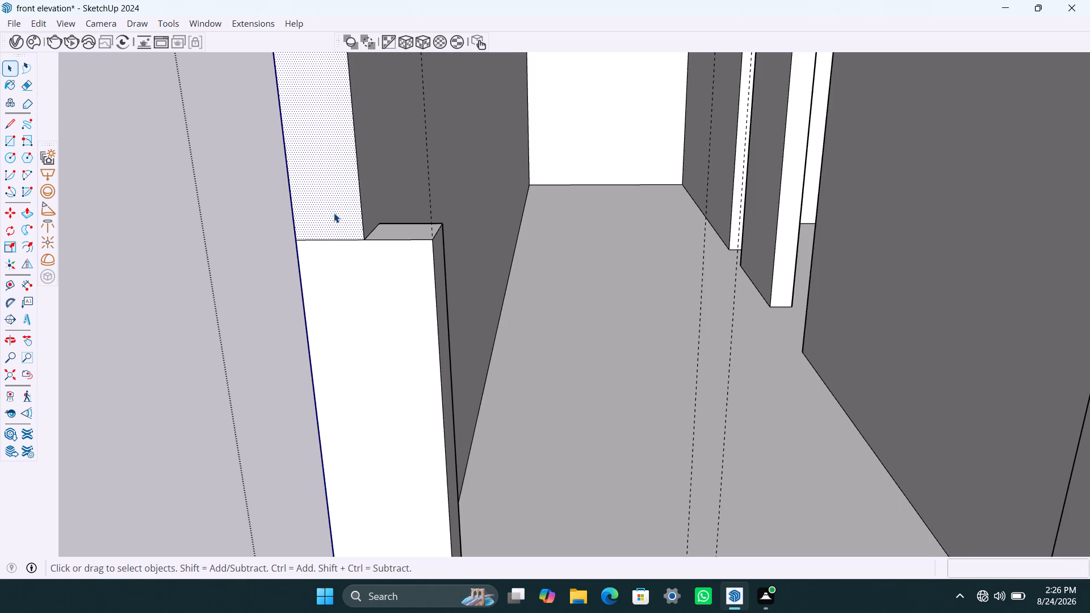
pyautogui.press('p')
pyautogui.click(334, 213)
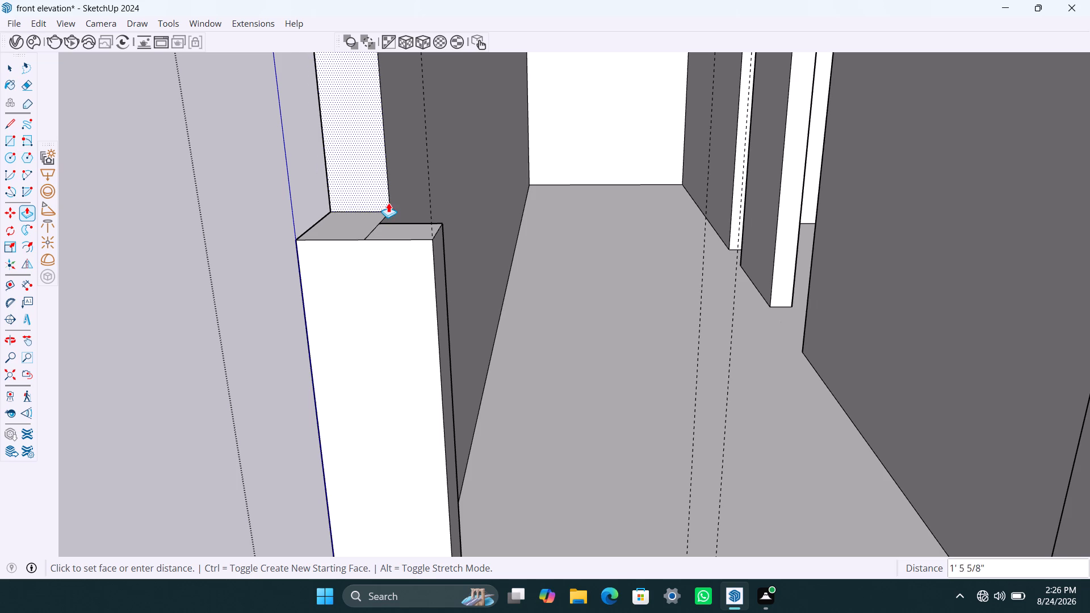
pyautogui.write("2'")
pyautogui.press('Return')
pyautogui.press('space')
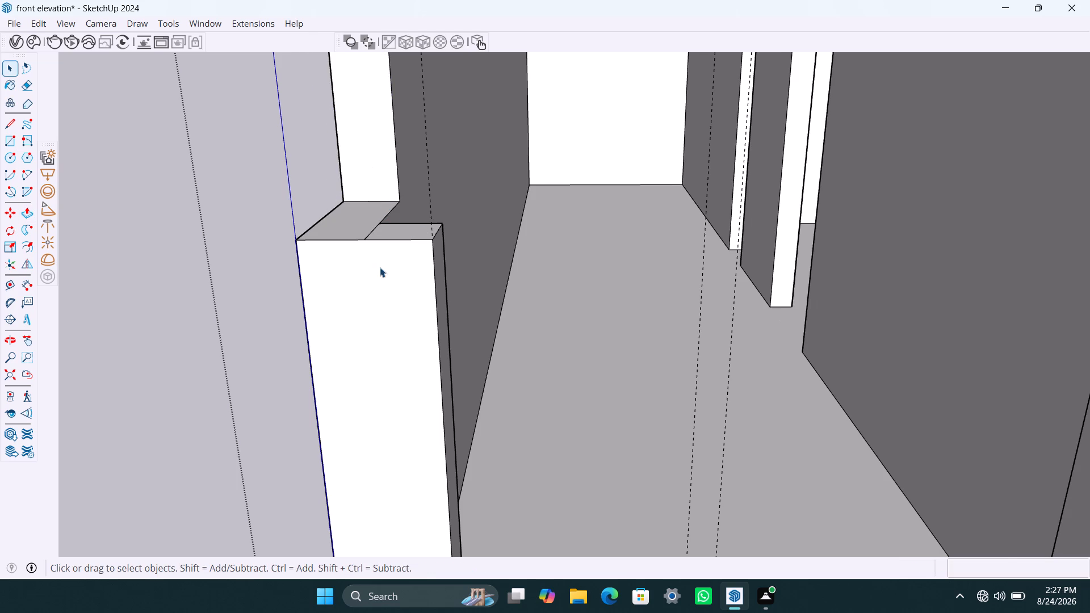
# Push/Pull the inner side face of the wall's projecting low part back flush with the wall's inner face.
pyautogui.scroll(3, 379, 270)
pyautogui.moveTo(419, 304); pyautogui.dragTo(221, 333, button='middle')
pyautogui.click(471, 282)
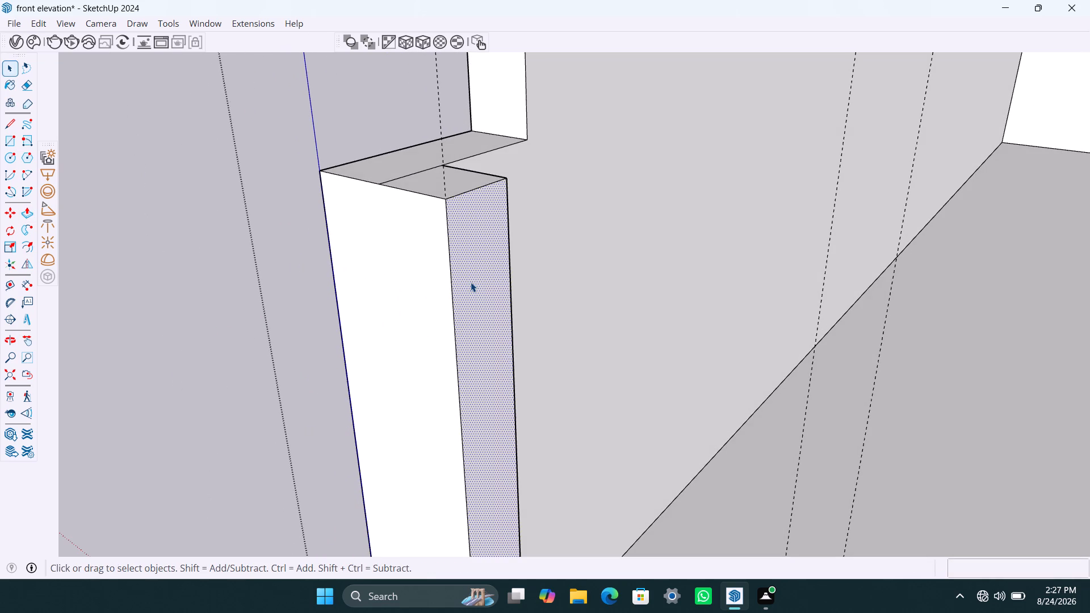
pyautogui.press('p')
pyautogui.click(471, 282)
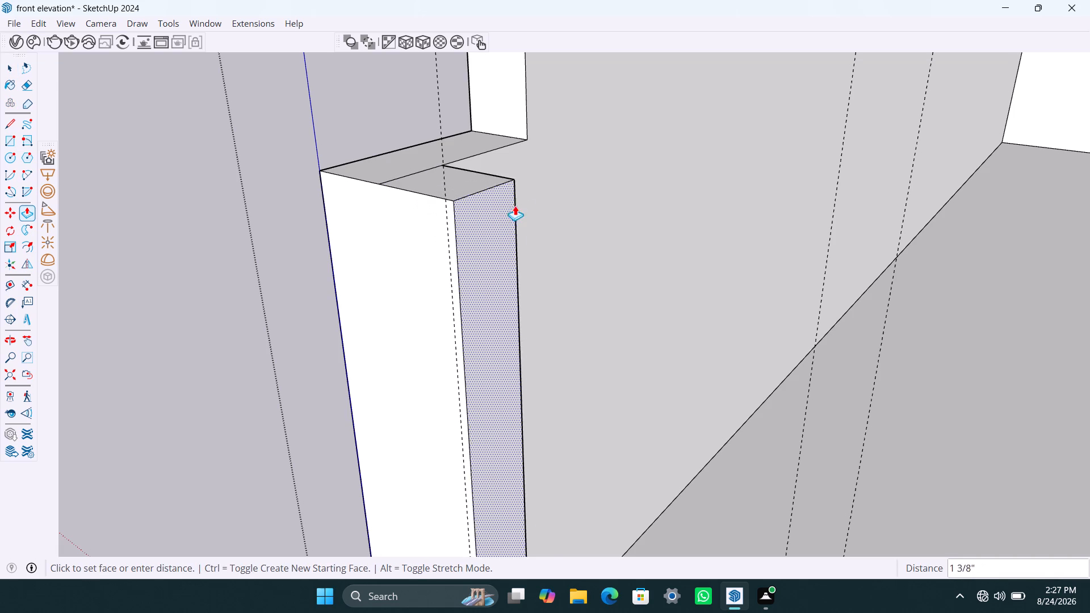
pyautogui.click(525, 210)
pyautogui.press('space')
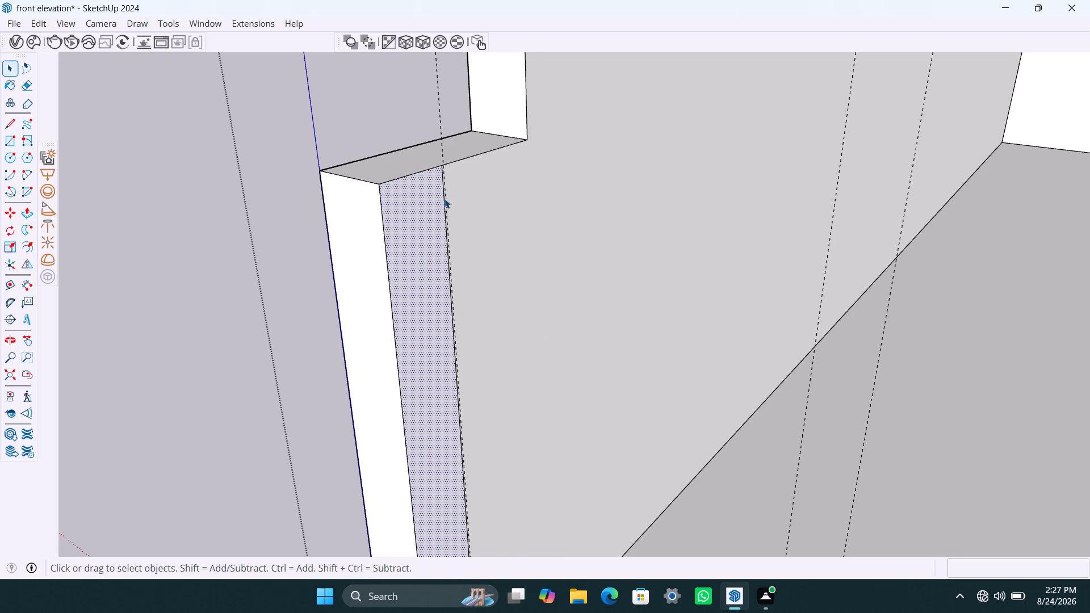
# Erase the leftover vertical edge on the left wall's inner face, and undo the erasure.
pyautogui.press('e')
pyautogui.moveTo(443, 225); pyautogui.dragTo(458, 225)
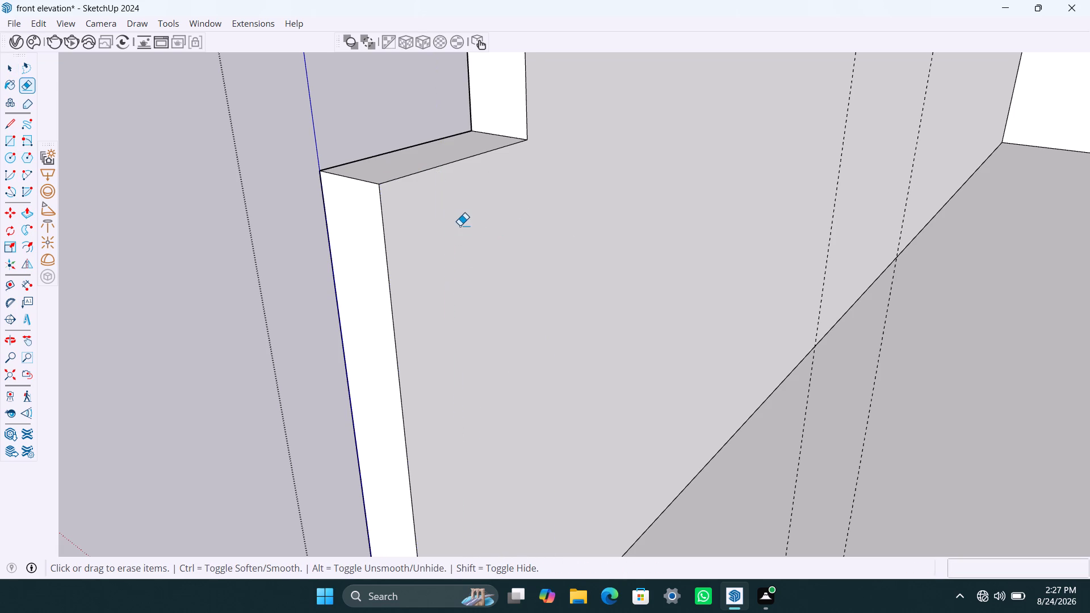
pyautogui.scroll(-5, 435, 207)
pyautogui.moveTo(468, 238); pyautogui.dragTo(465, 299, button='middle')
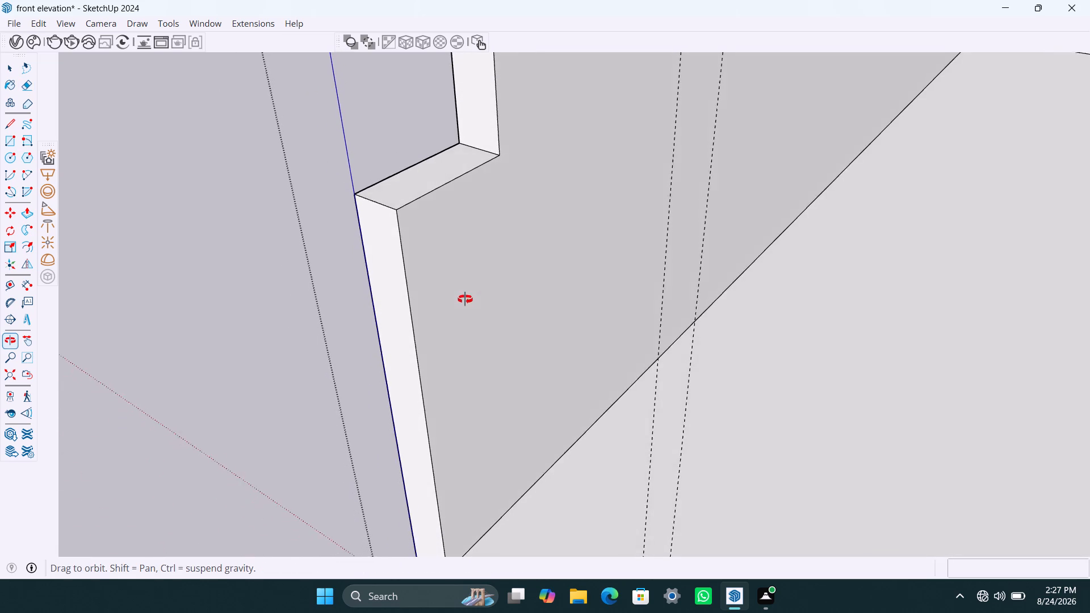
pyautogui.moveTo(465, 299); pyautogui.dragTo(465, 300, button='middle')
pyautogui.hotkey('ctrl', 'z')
# Erase only the leftover vertical edge on the left wall's inner face, keeping the nearby guide line.
pyautogui.scroll(-5, 465, 300)
pyautogui.moveTo(511, 303); pyautogui.dragTo(640, 268, button='middle')
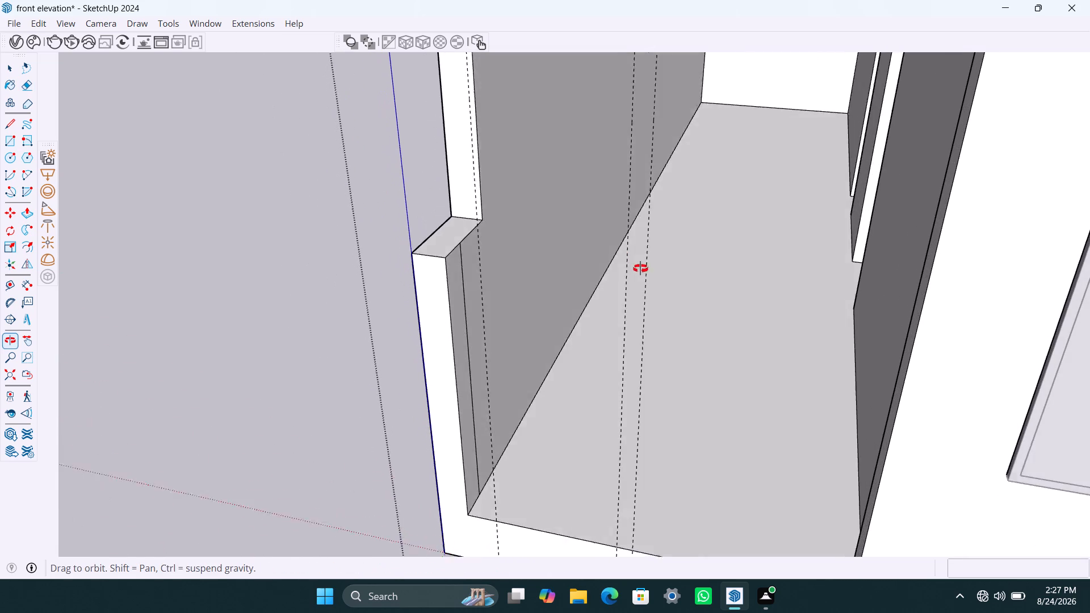
pyautogui.moveTo(640, 268); pyautogui.dragTo(660, 271, button='middle')
pyautogui.moveTo(470, 295); pyautogui.dragTo(478, 293)
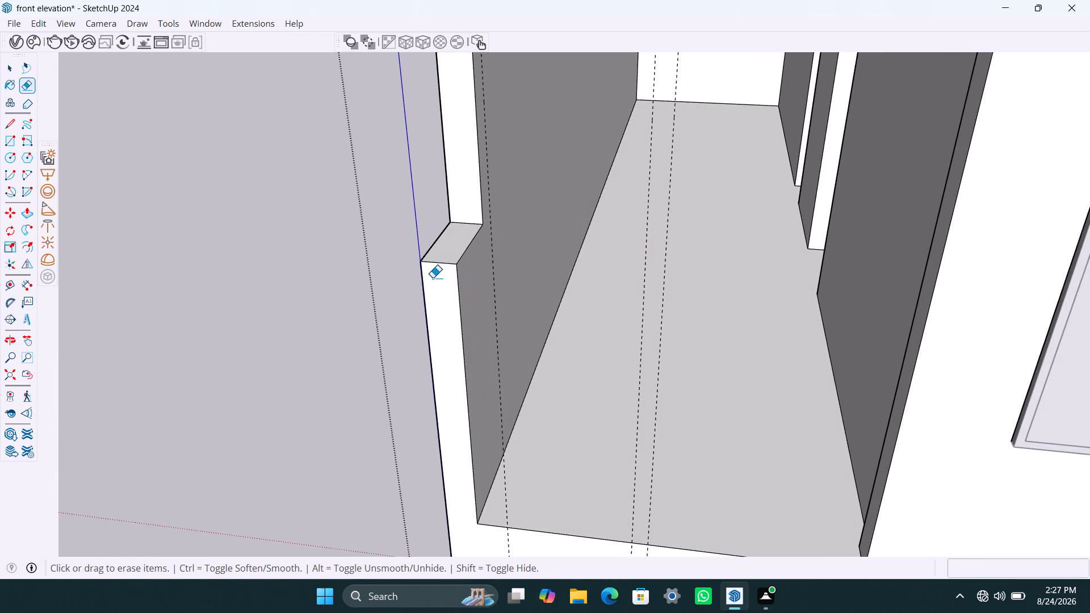
# Copy the front edge of the left wall's ledge 9" back along the ledge top.
pyautogui.press('space')
pyautogui.click(439, 263)
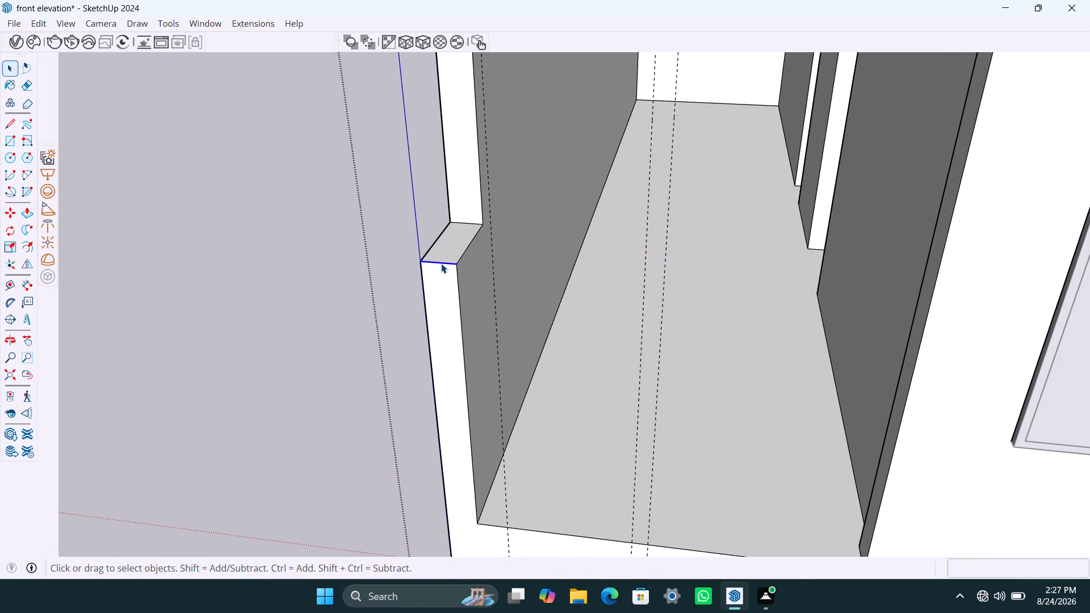
pyautogui.press('m')
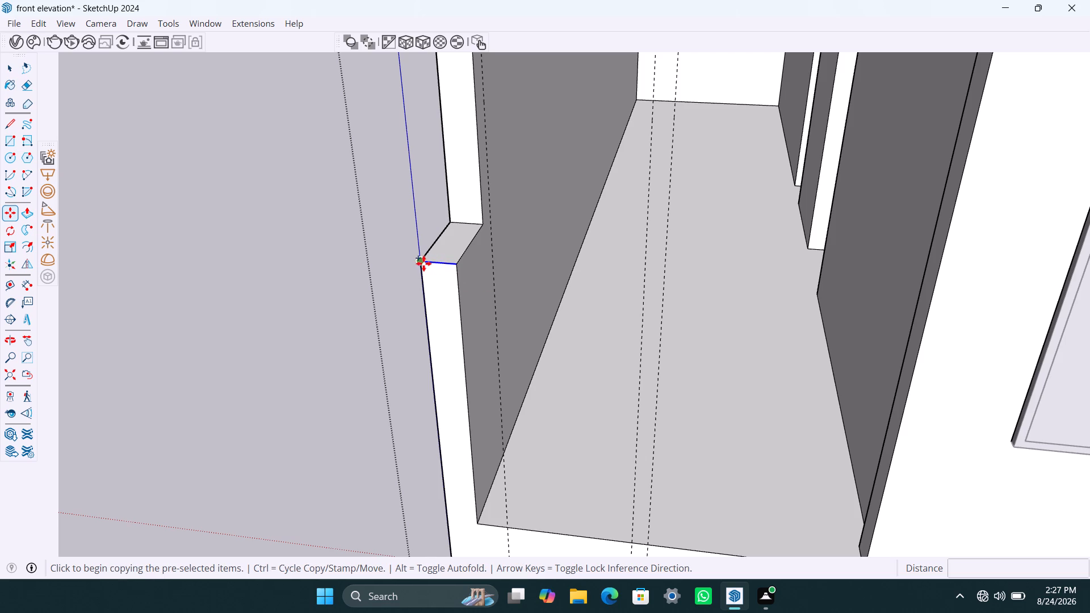
pyautogui.click(424, 263)
pyautogui.write('9"')
pyautogui.press('Return')
pyautogui.press('space')
pyautogui.scroll(2, 442, 253)
pyautogui.moveTo(442, 266); pyautogui.dragTo(500, 309, button='middle')
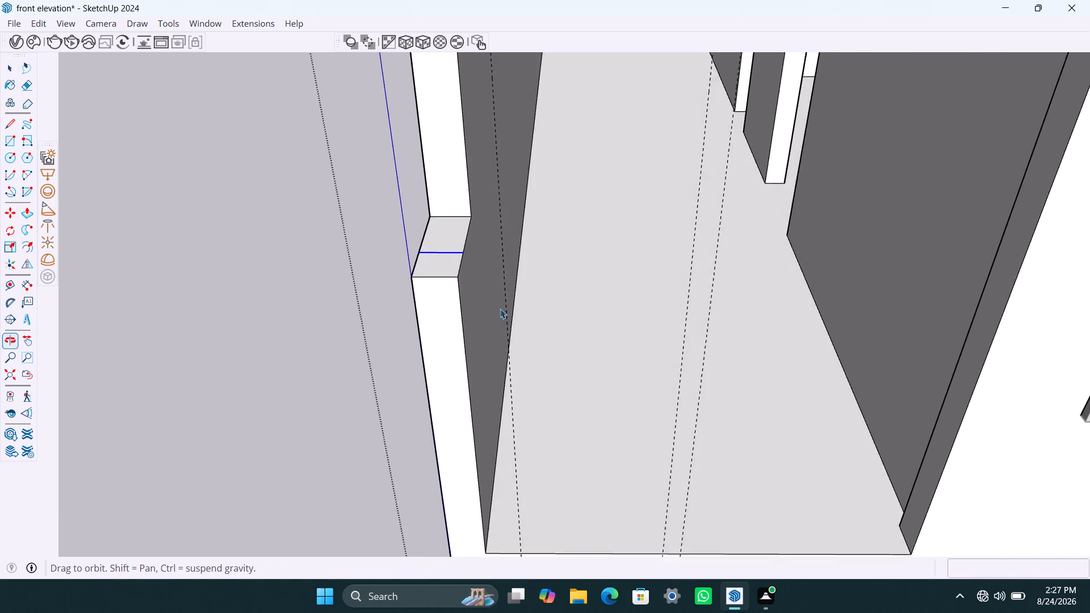
pyautogui.moveTo(500, 309); pyautogui.dragTo(505, 309, button='middle')
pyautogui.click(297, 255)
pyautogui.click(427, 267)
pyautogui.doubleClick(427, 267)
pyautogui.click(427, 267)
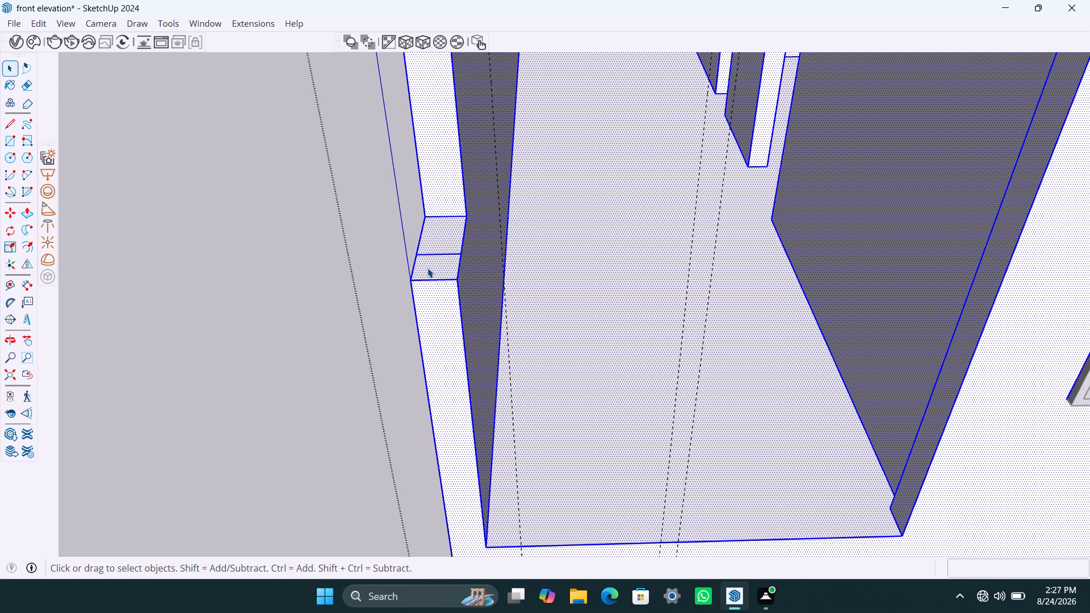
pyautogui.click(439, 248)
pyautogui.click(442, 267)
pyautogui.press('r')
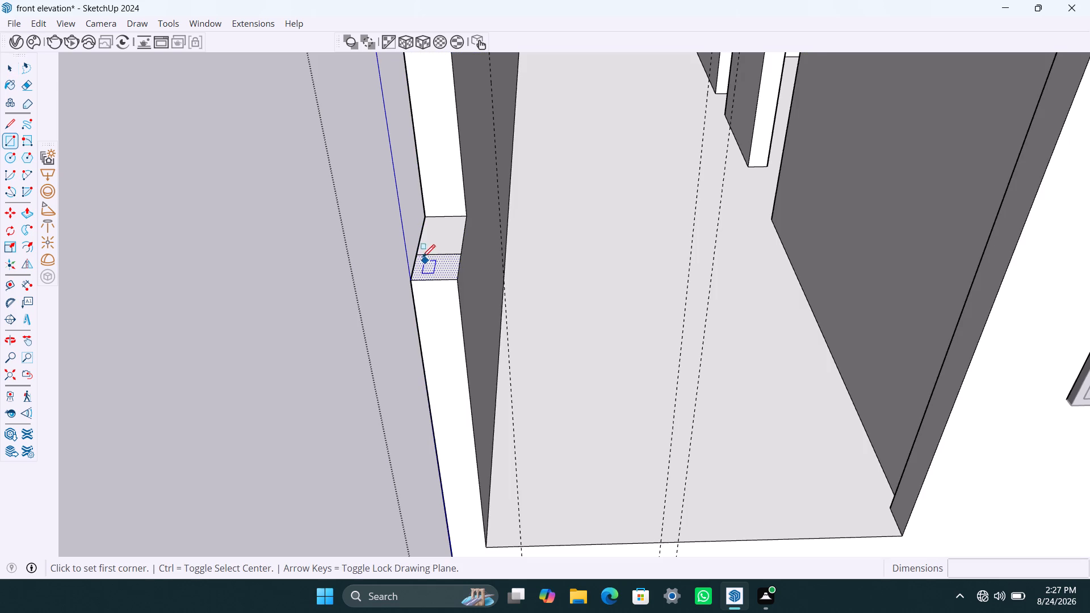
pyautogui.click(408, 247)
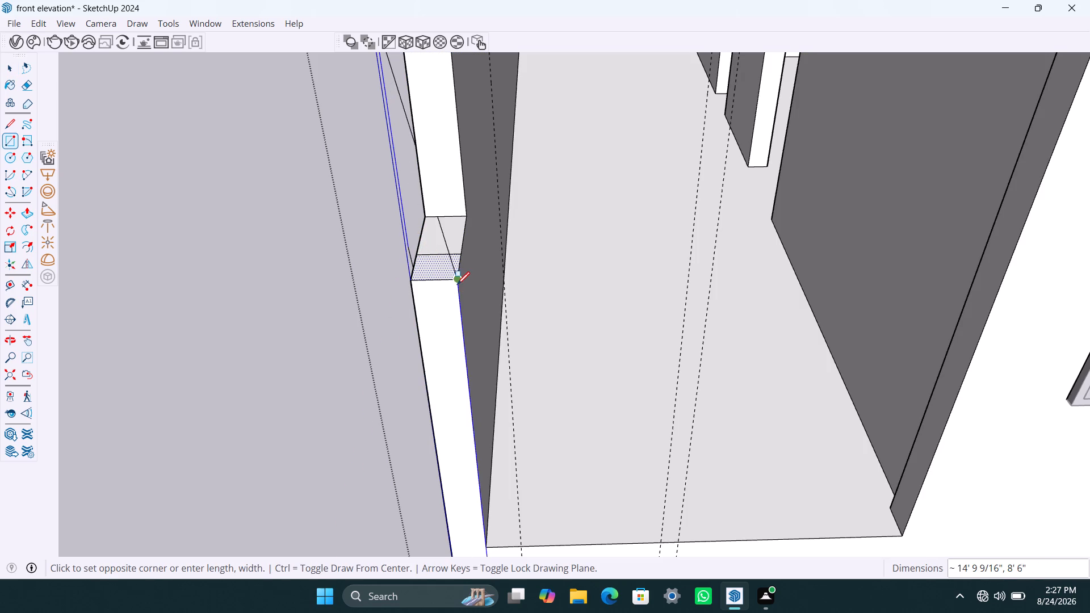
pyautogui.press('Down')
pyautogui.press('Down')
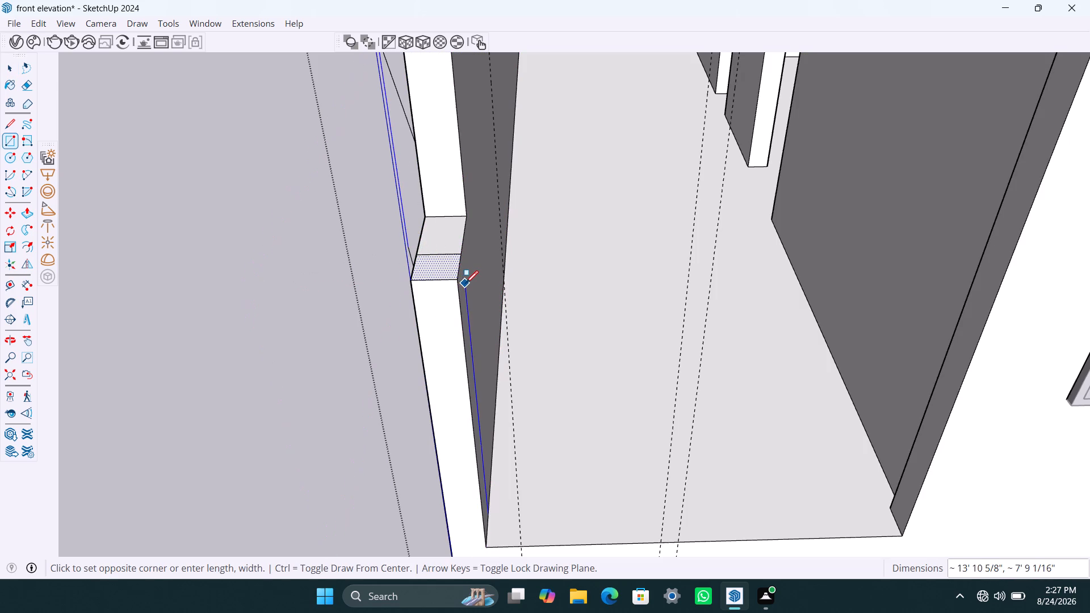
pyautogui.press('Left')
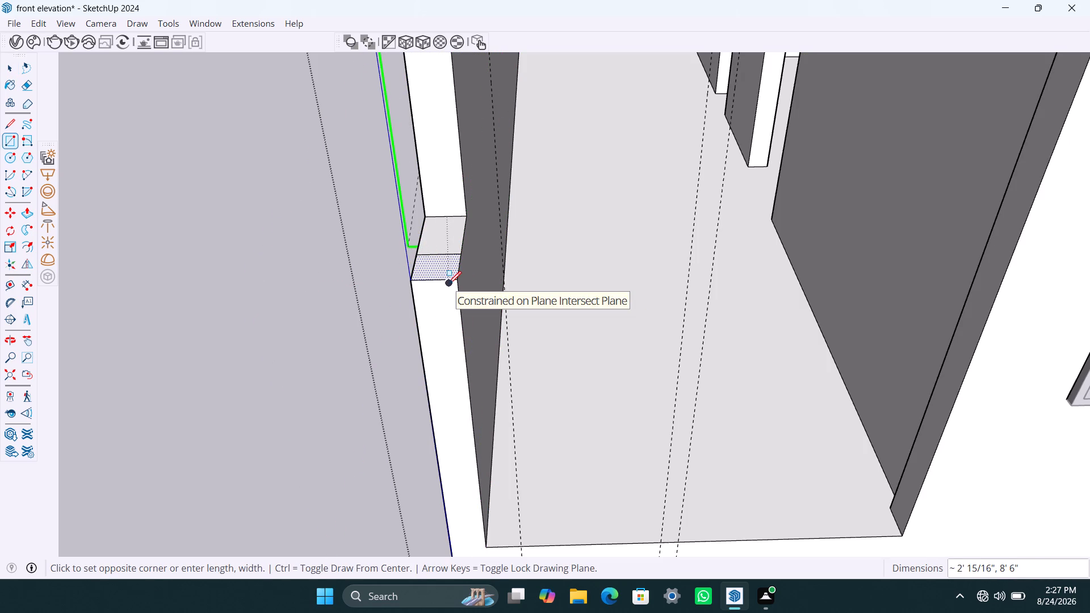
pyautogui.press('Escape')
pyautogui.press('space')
# Draw a rectangle over the front part of the ledge top and group its face with its edges.
pyautogui.press('r')
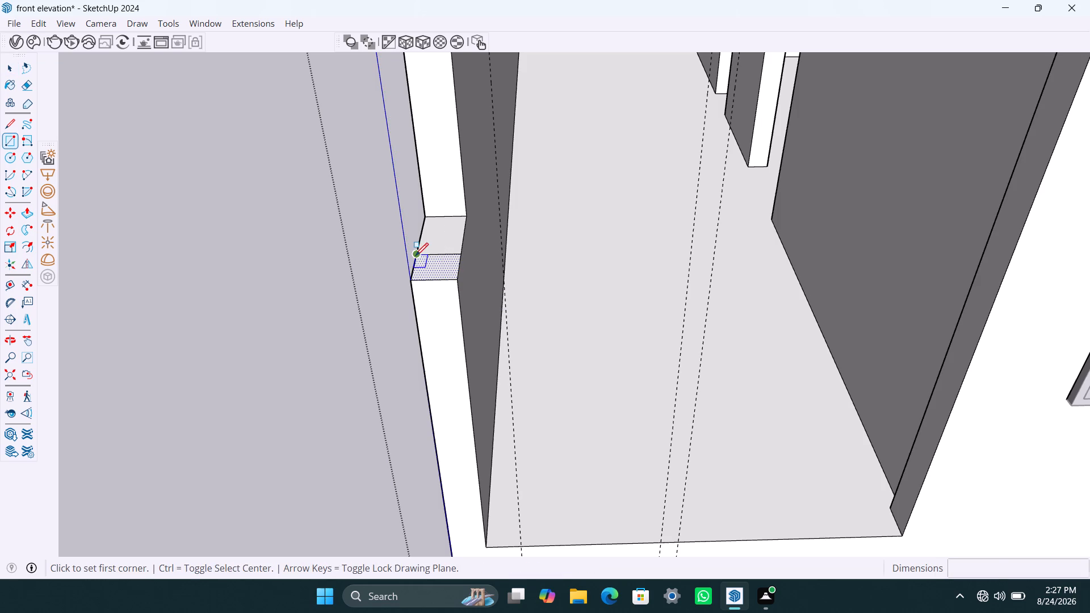
pyautogui.click(417, 255)
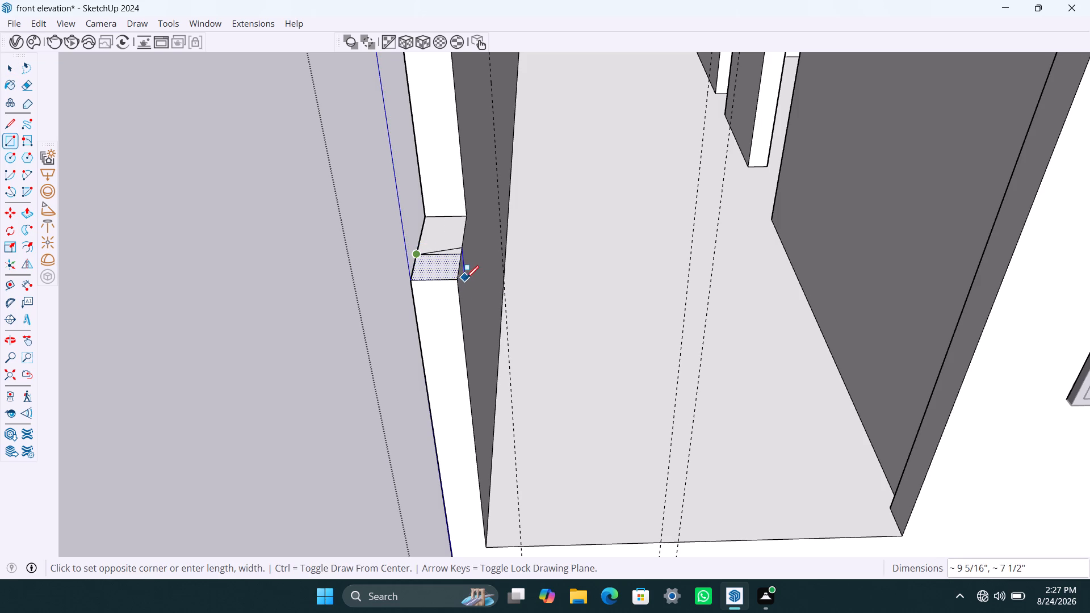
pyautogui.click(458, 285)
pyautogui.press('space')
pyautogui.doubleClick(447, 275)
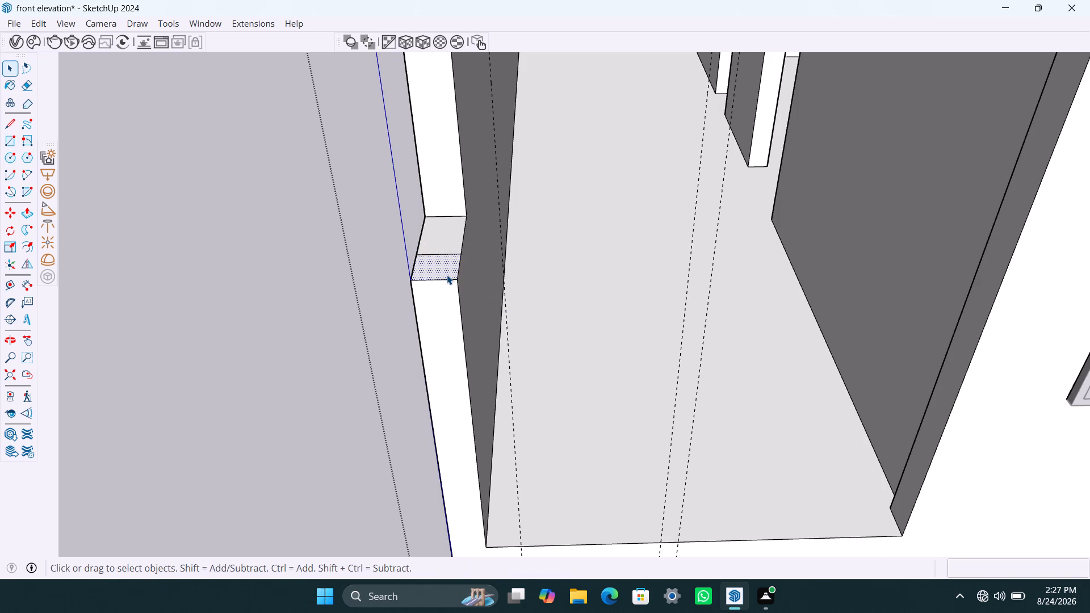
pyautogui.rightClick(446, 275)
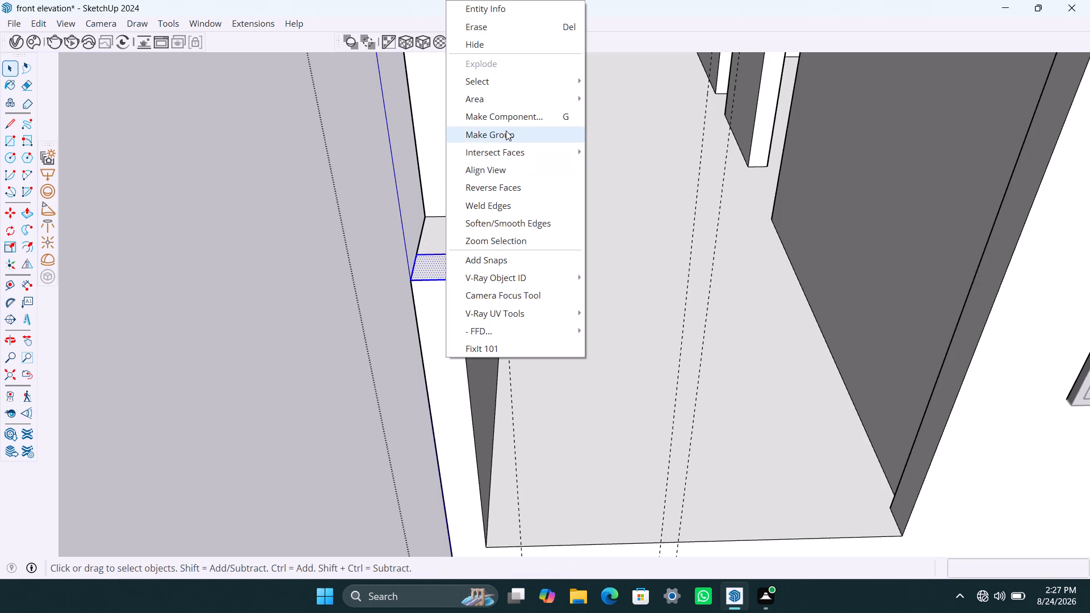
pyautogui.click(506, 131)
# Push/Pull the ledge rectangle's face up by 2" inside its own group.
pyautogui.tripleClick(437, 262)
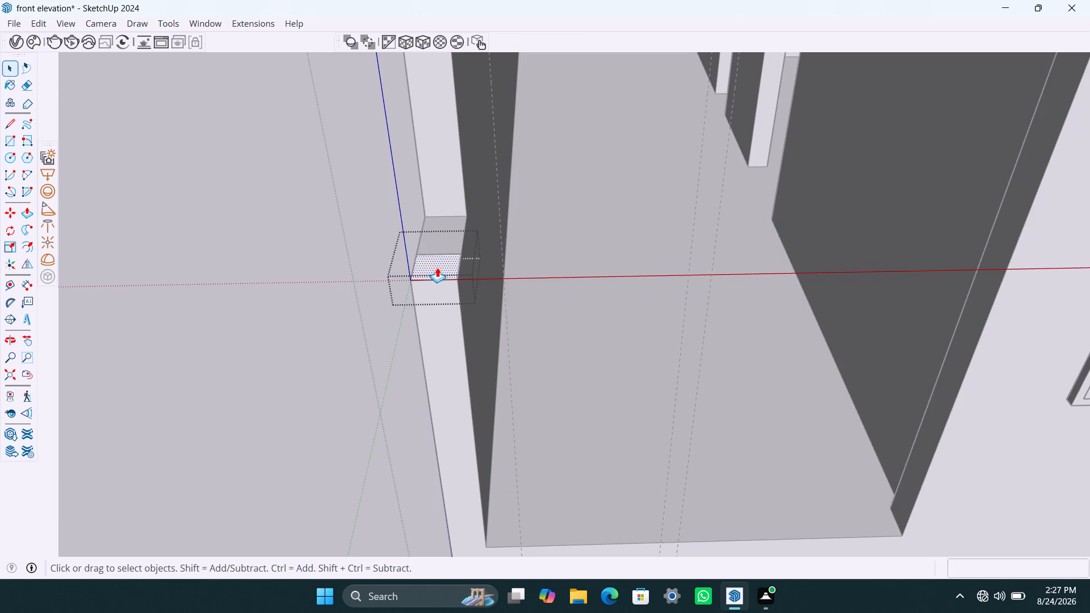
pyautogui.press('p')
pyautogui.click(437, 267)
pyautogui.write('2"')
pyautogui.press('Return')
pyautogui.press('space')
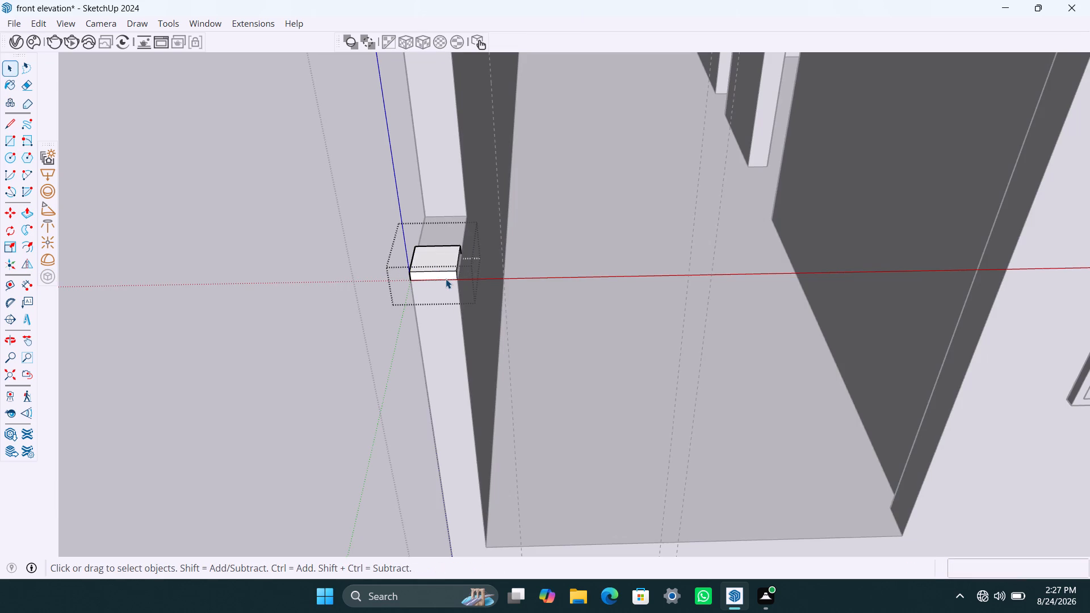
# Push/Pull the front face of the ledge slab outward by 1".
pyautogui.click(446, 274)
pyautogui.press('p')
pyautogui.click(443, 273)
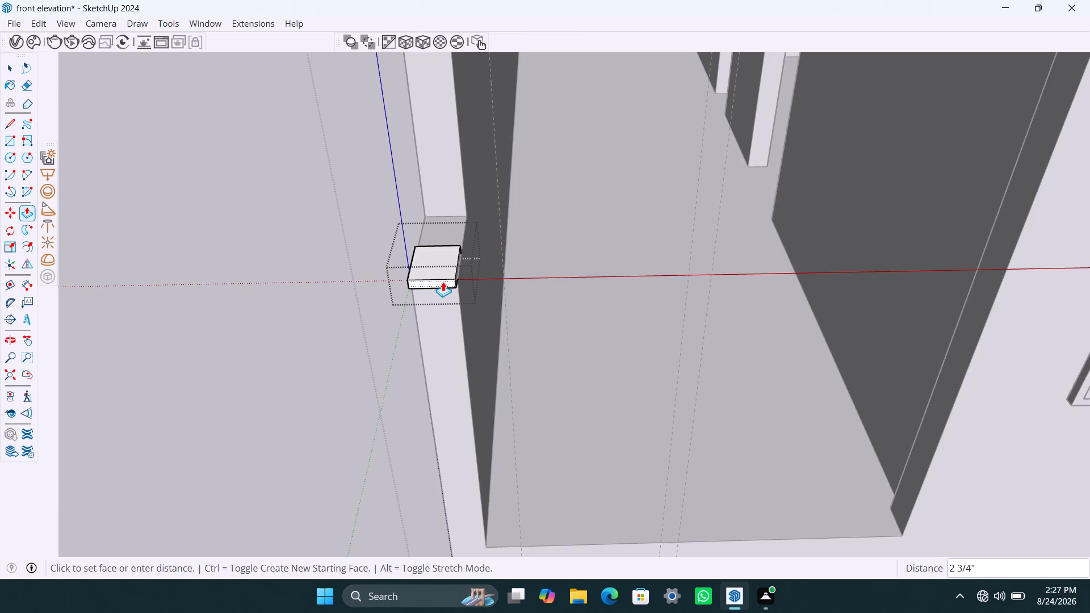
pyautogui.press('1')
pyautogui.hotkey('shift', '"')
pyautogui.press('Return')
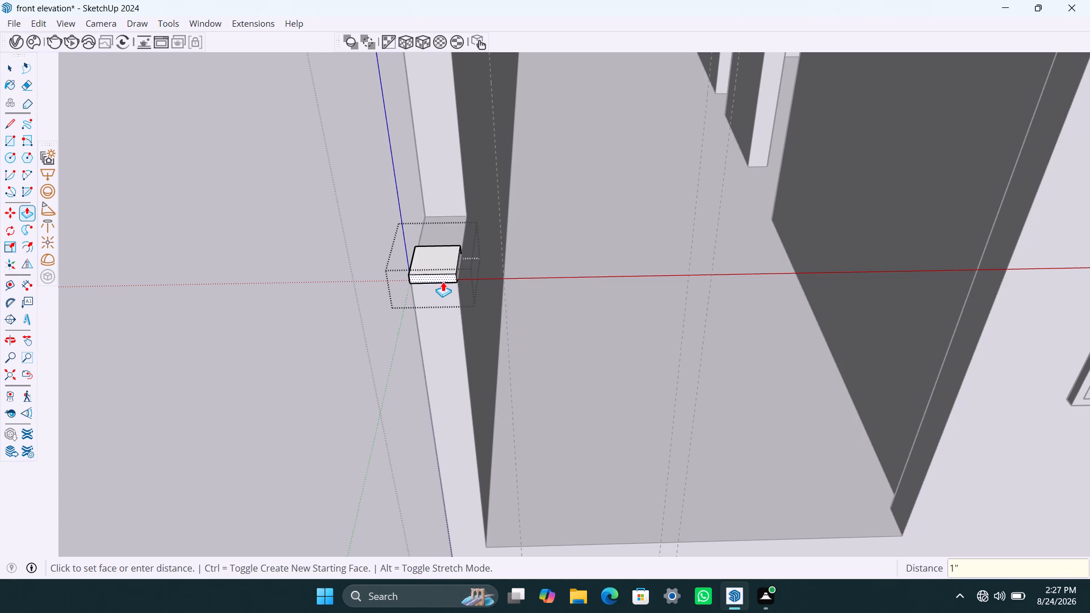
pyautogui.scroll(7, 468, 266)
pyautogui.moveTo(471, 265); pyautogui.dragTo(423, 283, button='middle')
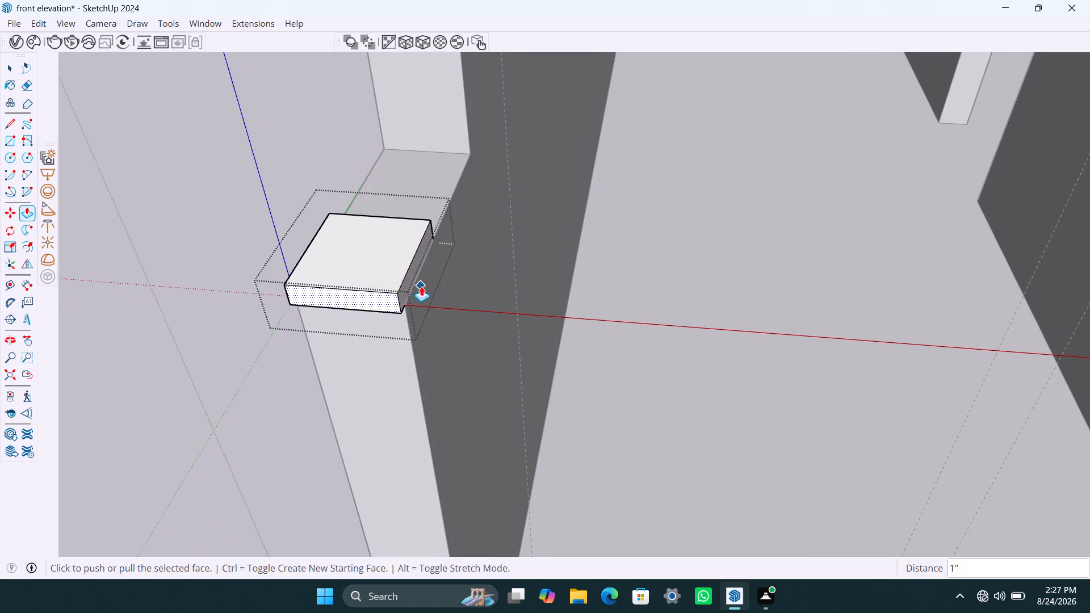
# Push/Pull the inner side face of the ledge slab outward by 1", toward the room.
pyautogui.scroll(9, 417, 274)
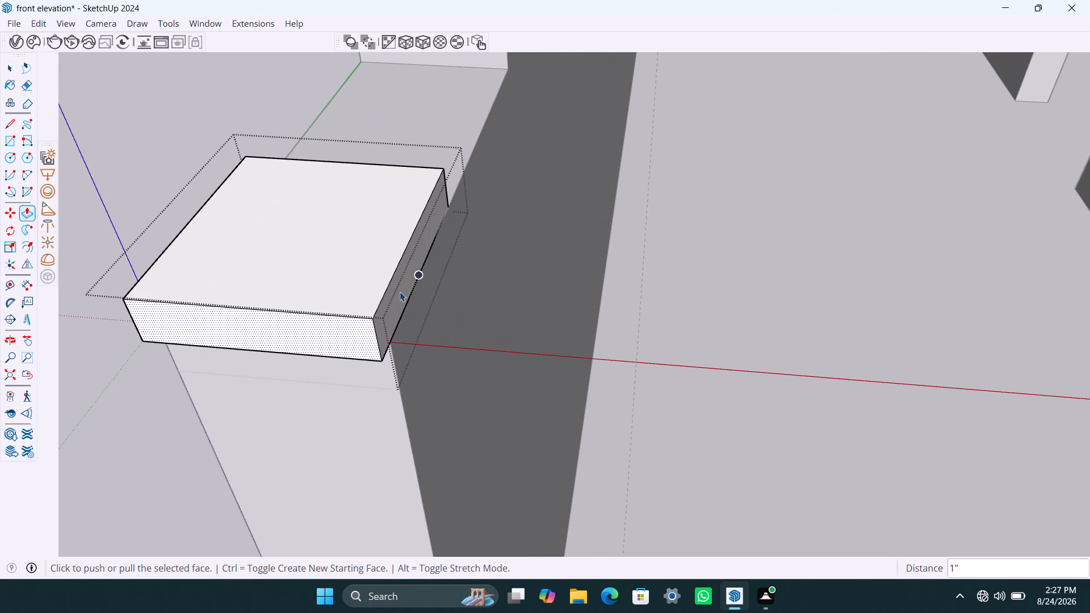
pyautogui.press('space')
pyautogui.click(389, 351)
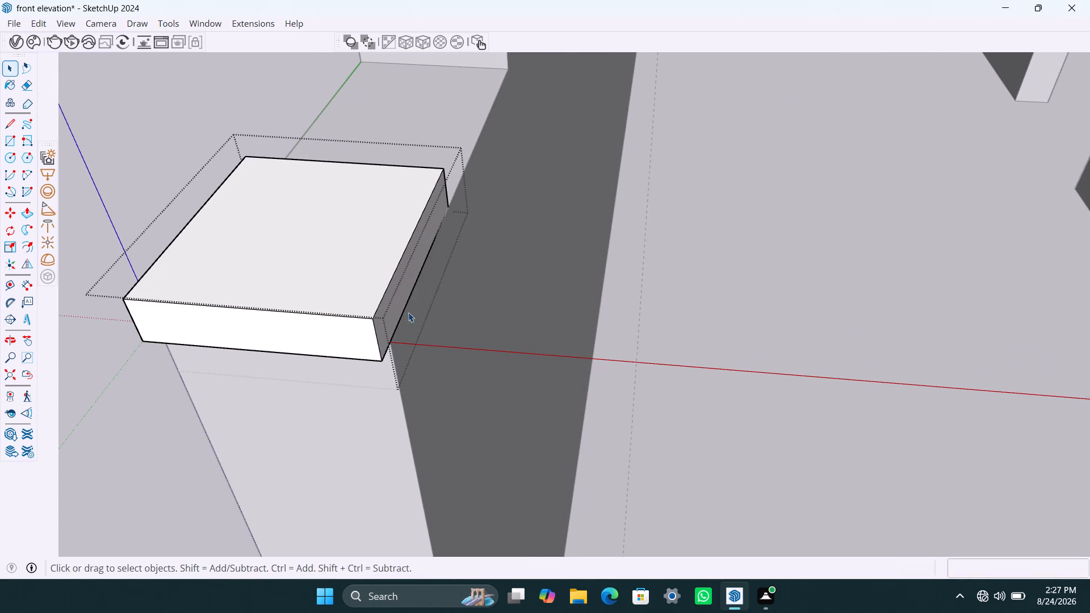
pyautogui.click(403, 299)
pyautogui.press('p')
pyautogui.click(399, 300)
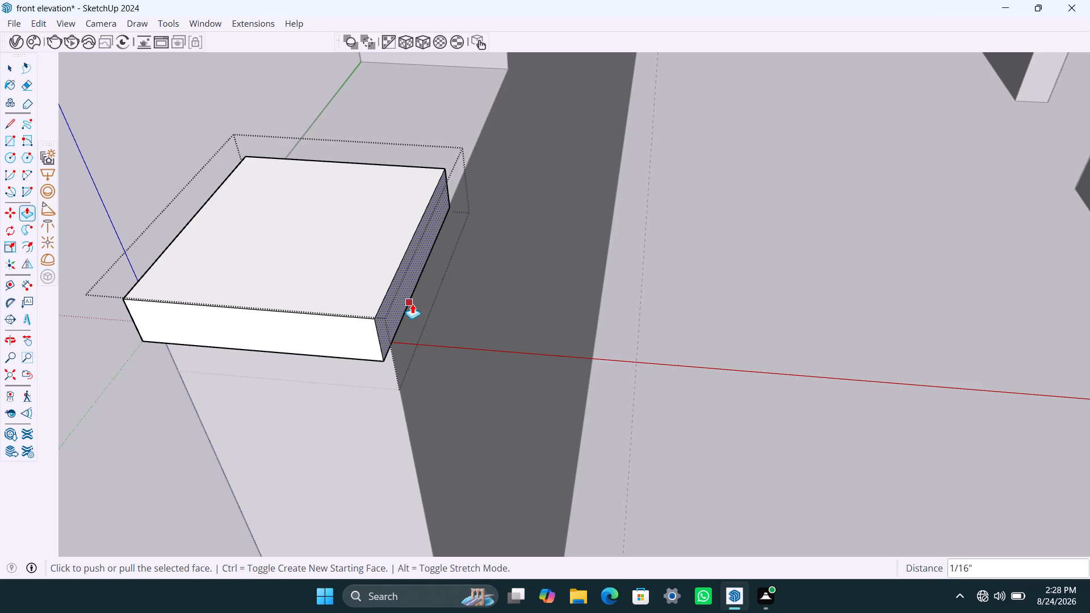
pyautogui.press('1')
pyautogui.hotkey('shift', '"')
pyautogui.press('Return')
# Push/Pull the slab's opposite side face, on the wall's outer side, outward by 1".
pyautogui.scroll(-12, 295, 362)
pyautogui.moveTo(316, 386); pyautogui.dragTo(686, 320, button='middle')
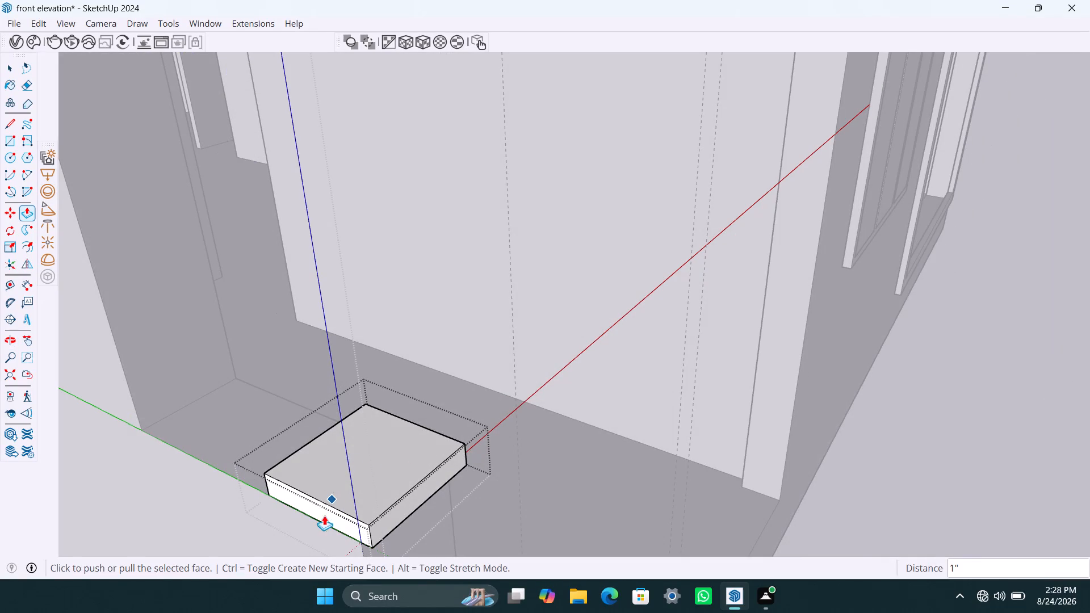
pyautogui.press('space')
pyautogui.click(329, 516)
pyautogui.press('p')
pyautogui.click(332, 517)
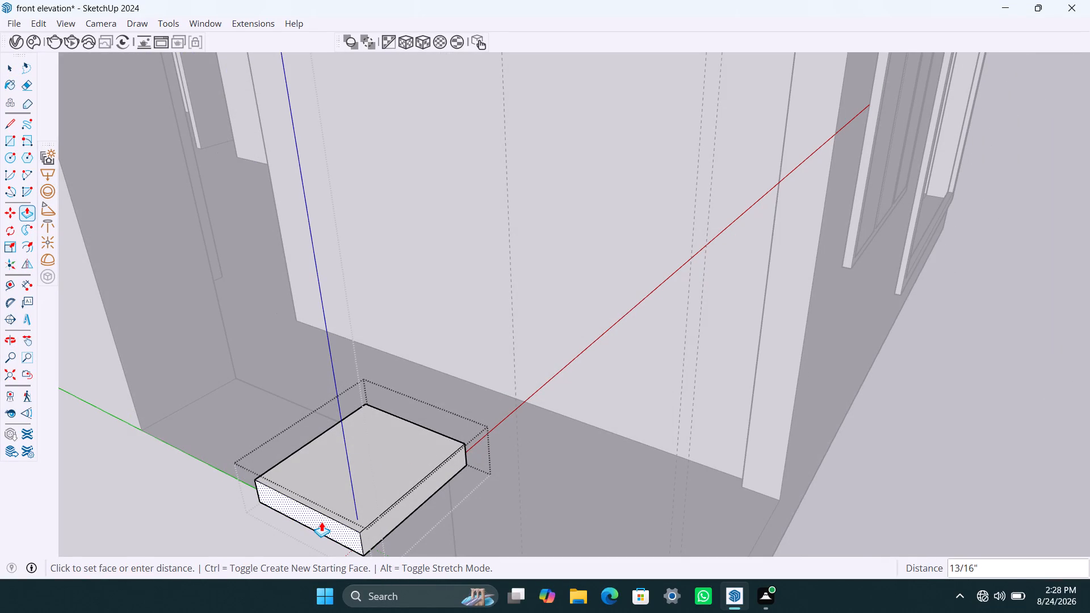
pyautogui.write('1"')
pyautogui.press('Return')
# Push/Pull the back face of the ledge slab outward by 1" and leave the slab group.
pyautogui.scroll(-6, 333, 476)
pyautogui.moveTo(278, 444); pyautogui.dragTo(354, 486, button='middle')
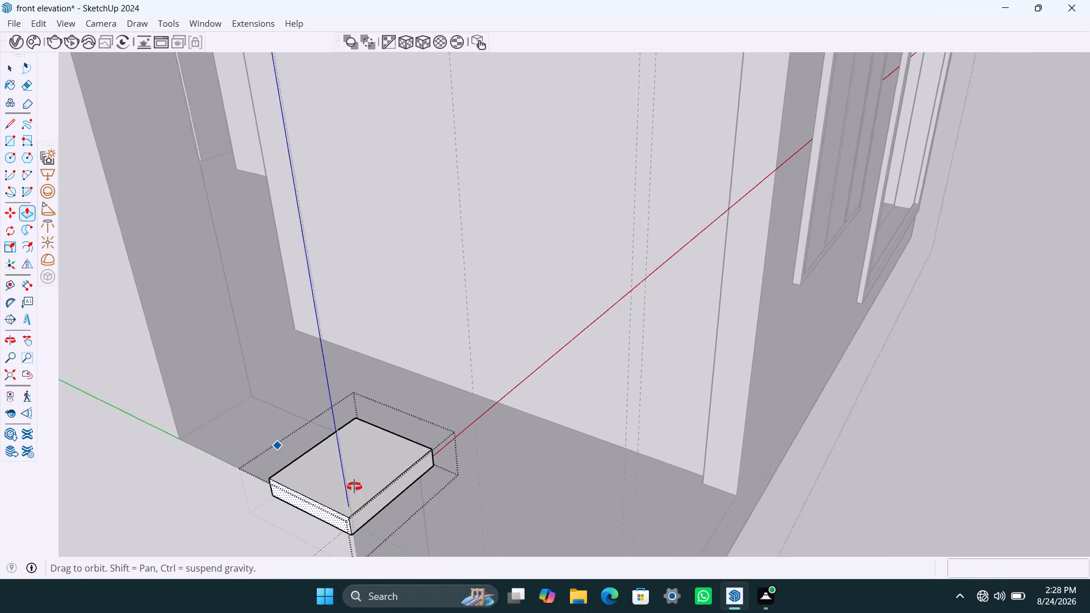
pyautogui.moveTo(354, 486); pyautogui.dragTo(613, 453, button='middle')
pyautogui.scroll(-1, 451, 519)
pyautogui.keyDown('shift'); pyautogui.moveTo(476, 507); pyautogui.dragTo(569, 427, button='middle'); pyautogui.keyUp('shift')
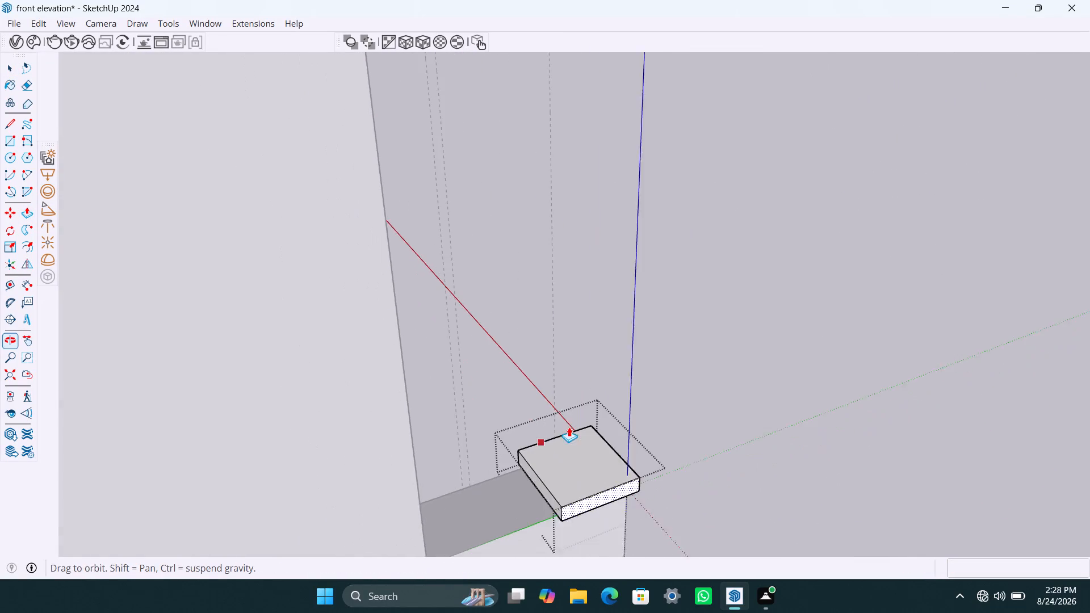
pyautogui.keyDown('shift'); pyautogui.moveTo(569, 427); pyautogui.dragTo(568, 427, button='middle'); pyautogui.keyUp('shift')
pyautogui.press('space')
pyautogui.click(558, 475)
pyautogui.press('p')
pyautogui.click(561, 480)
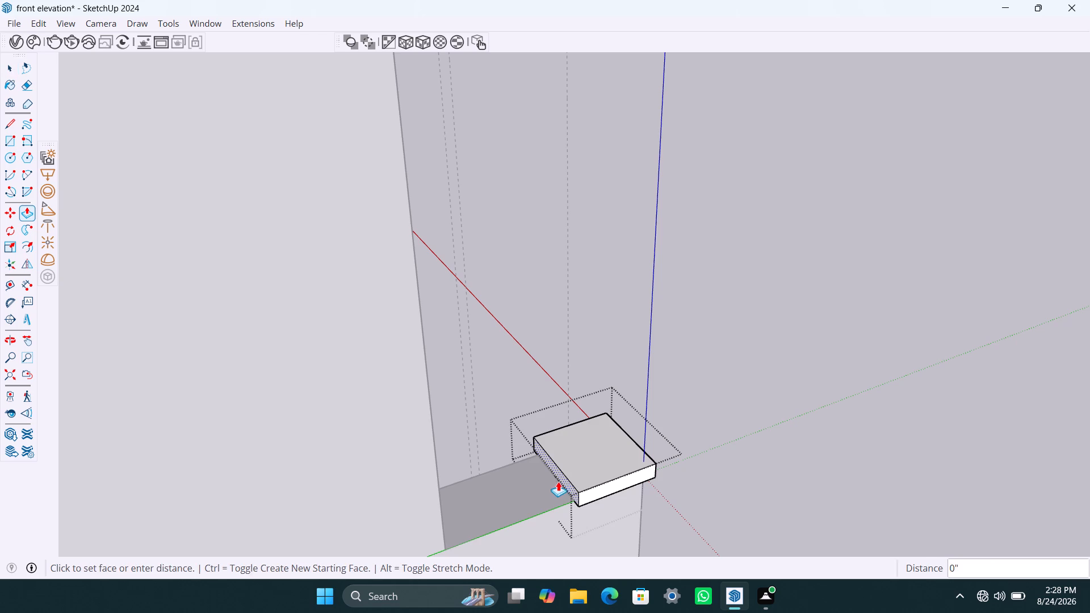
pyautogui.write('1"')
pyautogui.press('Return')
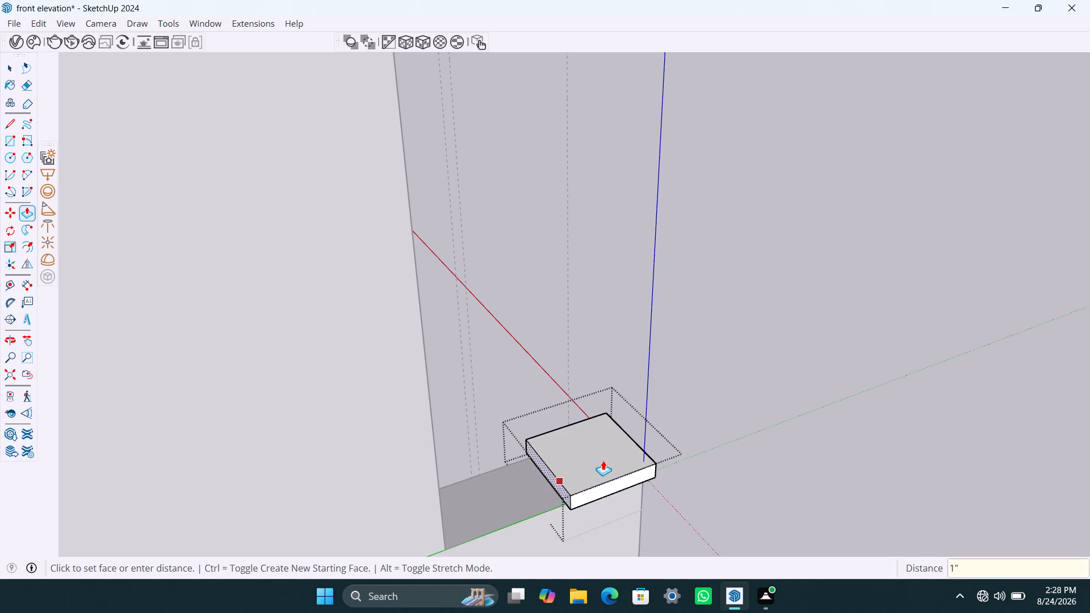
pyautogui.press('space')
pyautogui.click(689, 405)
# Push/Pull the left wall's front face above the ledge forward by about 11", toward the slab.
pyautogui.scroll(-5, 686, 422)
pyautogui.moveTo(657, 436); pyautogui.dragTo(153, 434, button='middle')
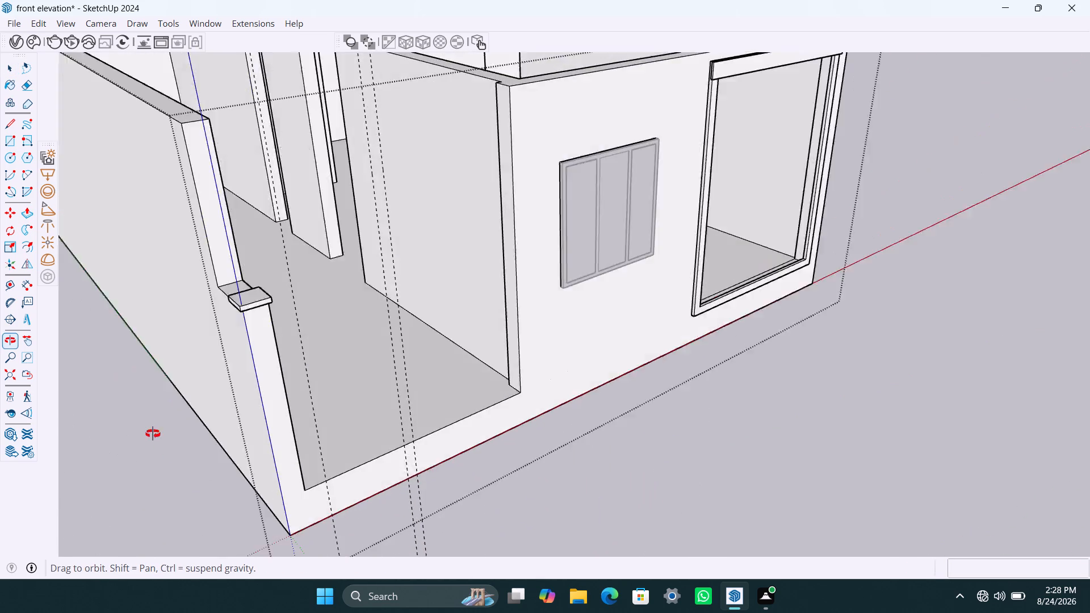
pyautogui.moveTo(153, 434); pyautogui.dragTo(148, 433, button='middle')
pyautogui.scroll(-3, 326, 350)
pyautogui.moveTo(348, 374); pyautogui.dragTo(157, 342, button='middle')
pyautogui.scroll(-3, 393, 240)
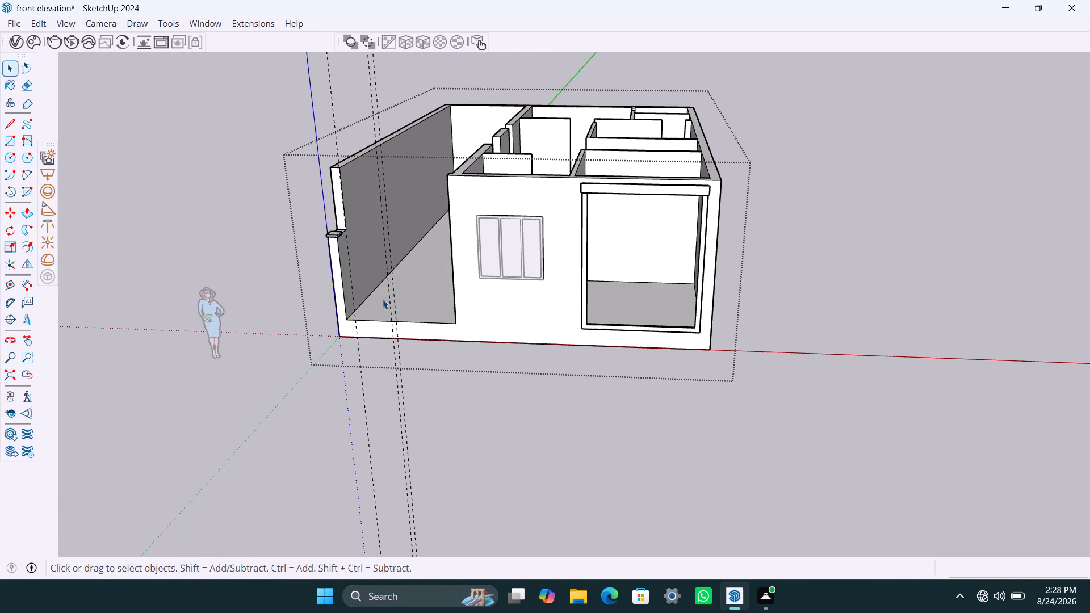
pyautogui.moveTo(383, 300); pyautogui.dragTo(400, 339, button='middle')
pyautogui.scroll(1, 409, 314)
pyautogui.moveTo(405, 314); pyautogui.dragTo(418, 321, button='middle')
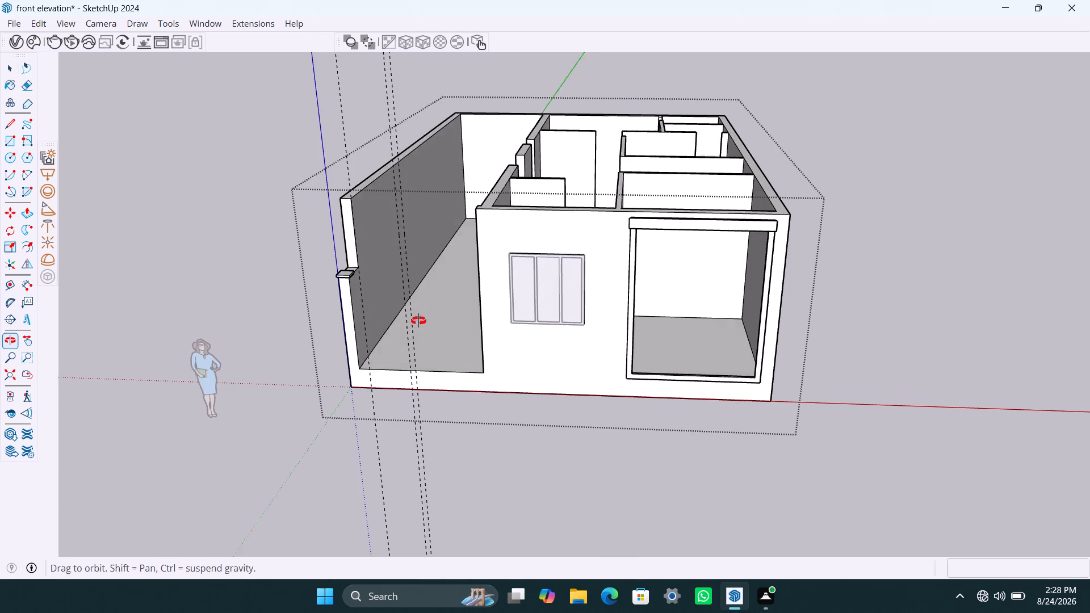
pyautogui.moveTo(418, 321); pyautogui.dragTo(447, 325, button='middle')
pyautogui.keyDown('shift'); pyautogui.moveTo(404, 308); pyautogui.dragTo(409, 325, button='middle'); pyautogui.keyUp('shift')
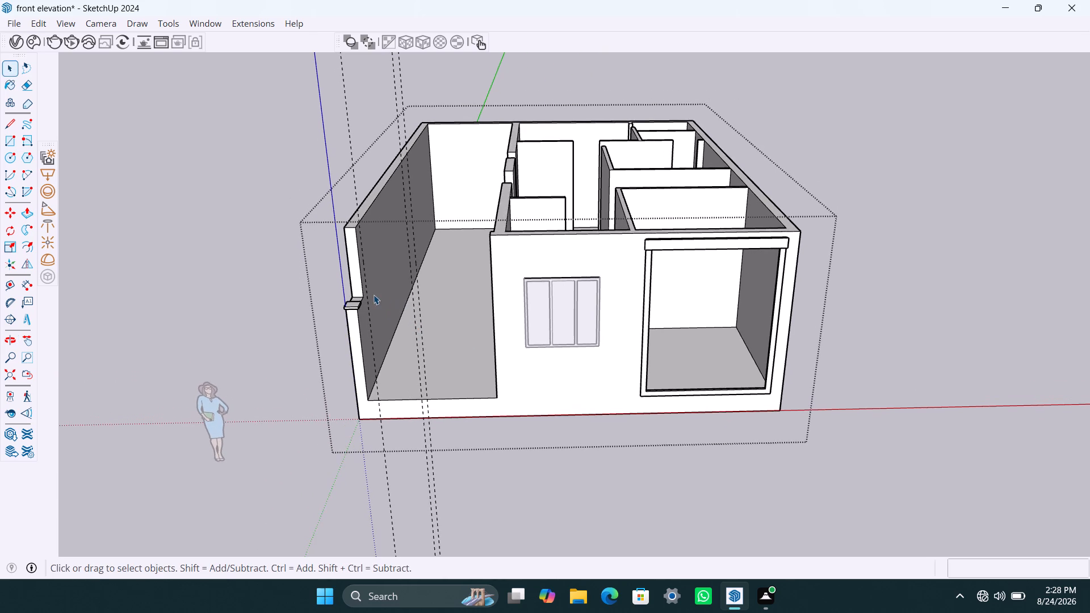
pyautogui.scroll(2, 371, 293)
pyautogui.moveTo(394, 321); pyautogui.dragTo(422, 336, button='middle')
pyautogui.scroll(3, 359, 289)
pyautogui.click(346, 280)
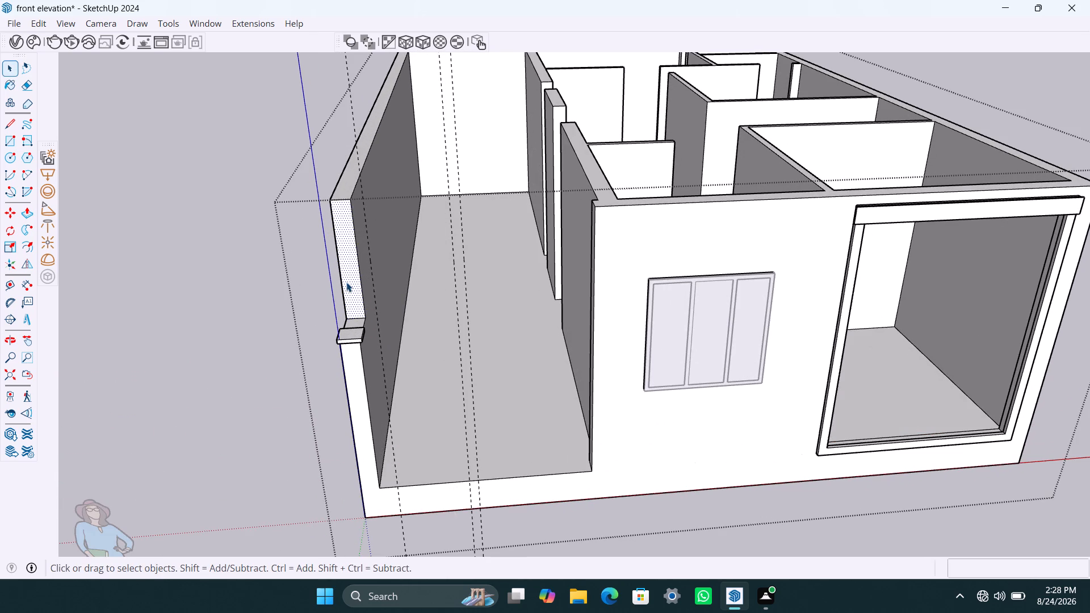
pyautogui.click(348, 284)
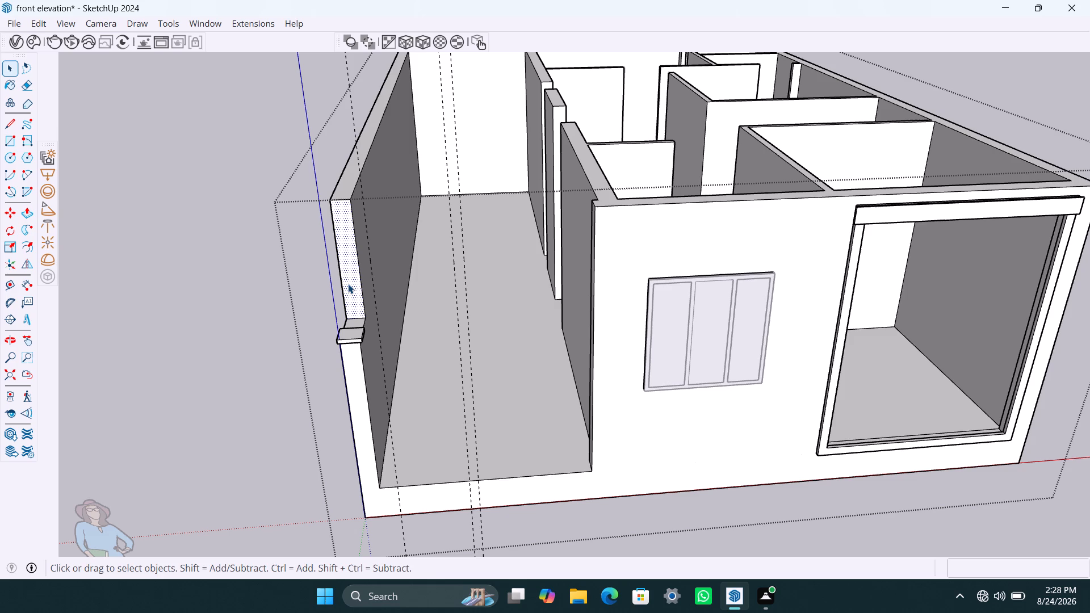
pyautogui.press('p')
pyautogui.click(348, 284)
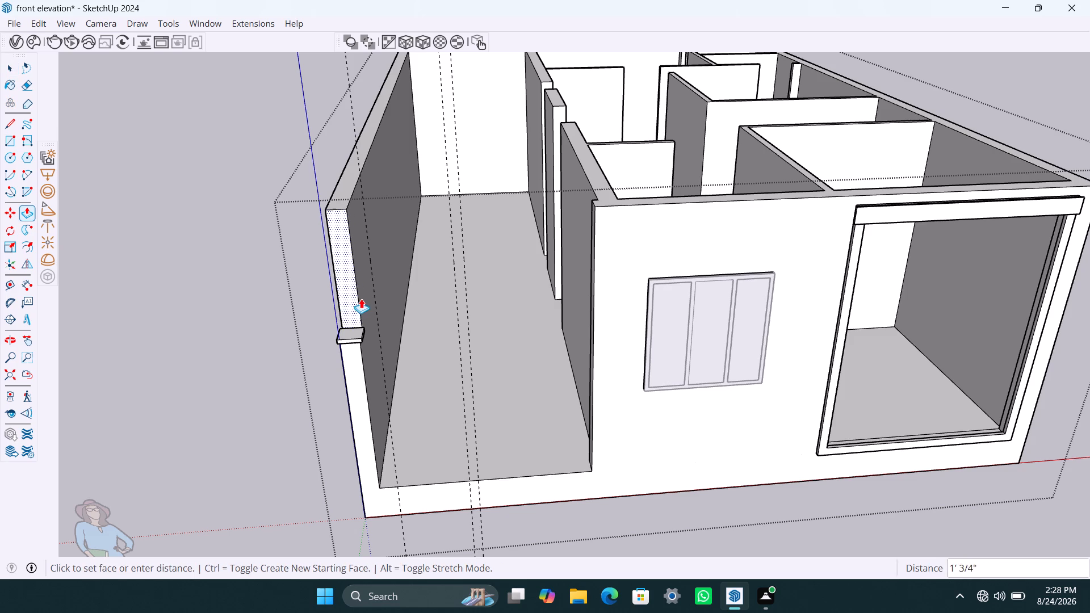
pyautogui.moveTo(378, 300); pyautogui.dragTo(294, 325, button='middle')
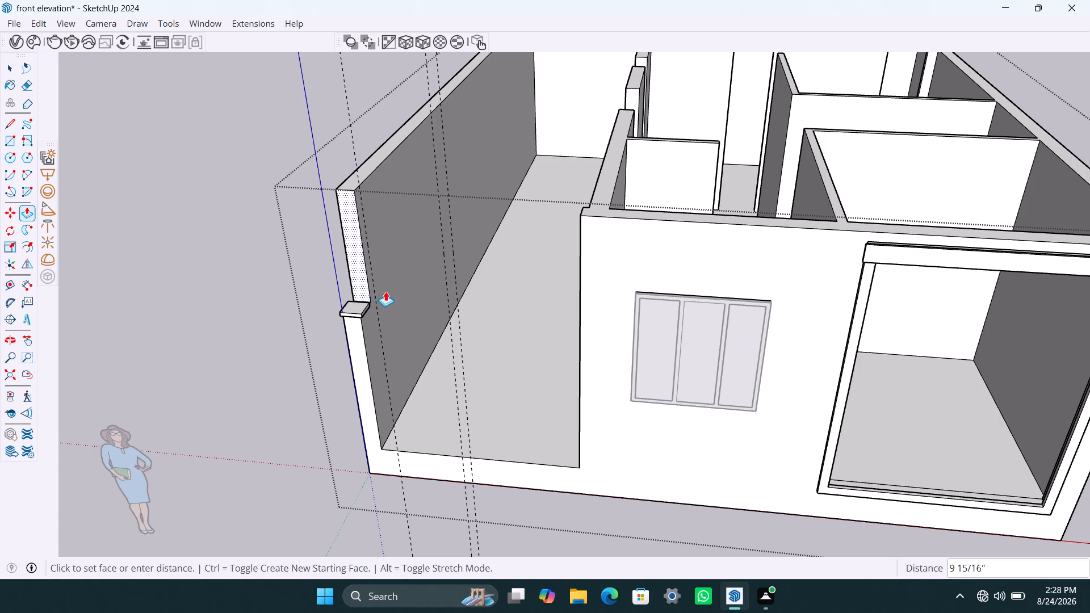
pyautogui.click(386, 291)
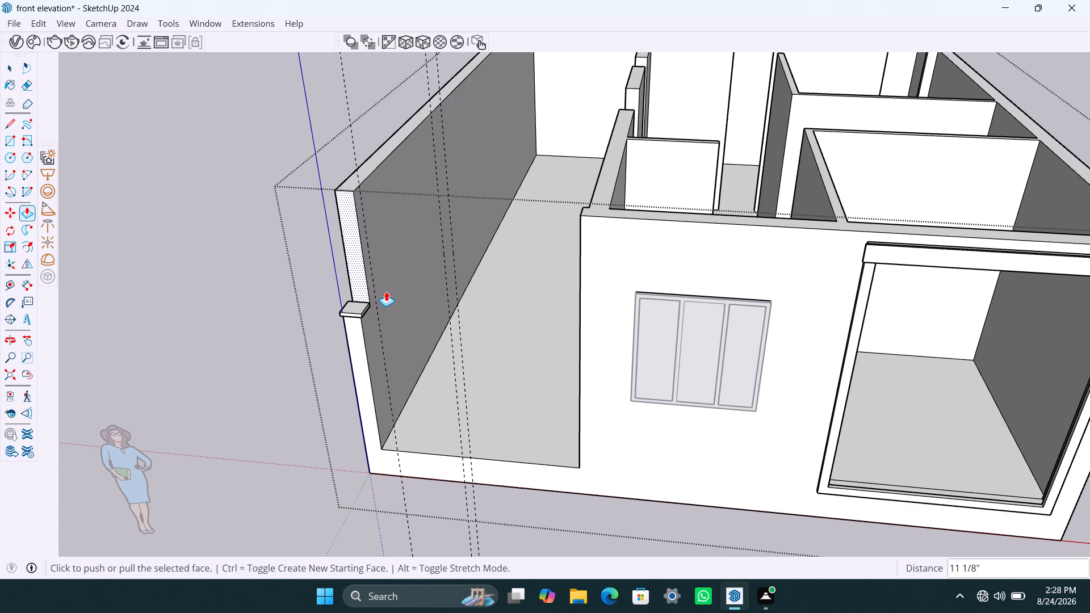
# Push/Pull the same upper wall face further forward to meet the slab's back edge, and leave the storey group.
pyautogui.press('space')
pyautogui.moveTo(315, 332); pyautogui.dragTo(555, 328, button='middle')
pyautogui.scroll(4, 422, 362)
pyautogui.moveTo(403, 397); pyautogui.dragTo(413, 400, button='middle')
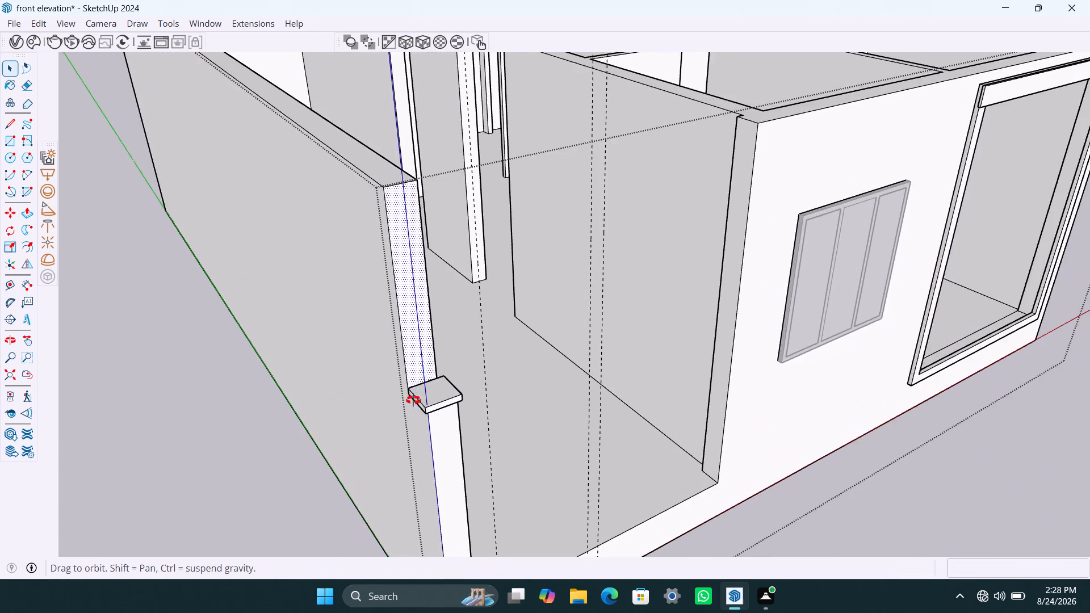
pyautogui.moveTo(413, 400); pyautogui.dragTo(628, 446, button='middle')
pyautogui.scroll(6, 643, 473)
pyautogui.click(636, 414)
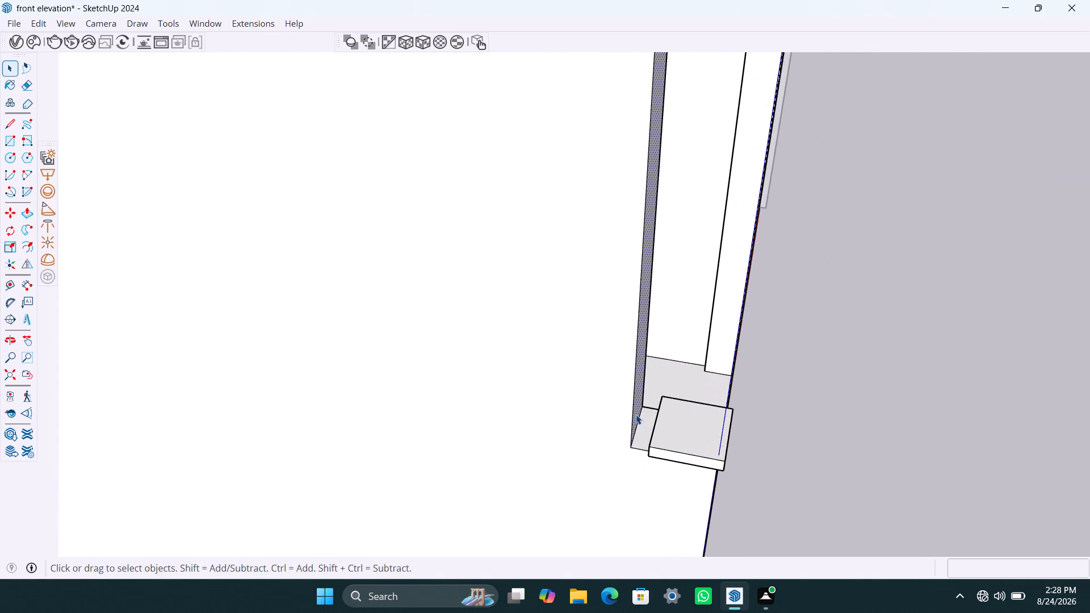
pyautogui.press('p')
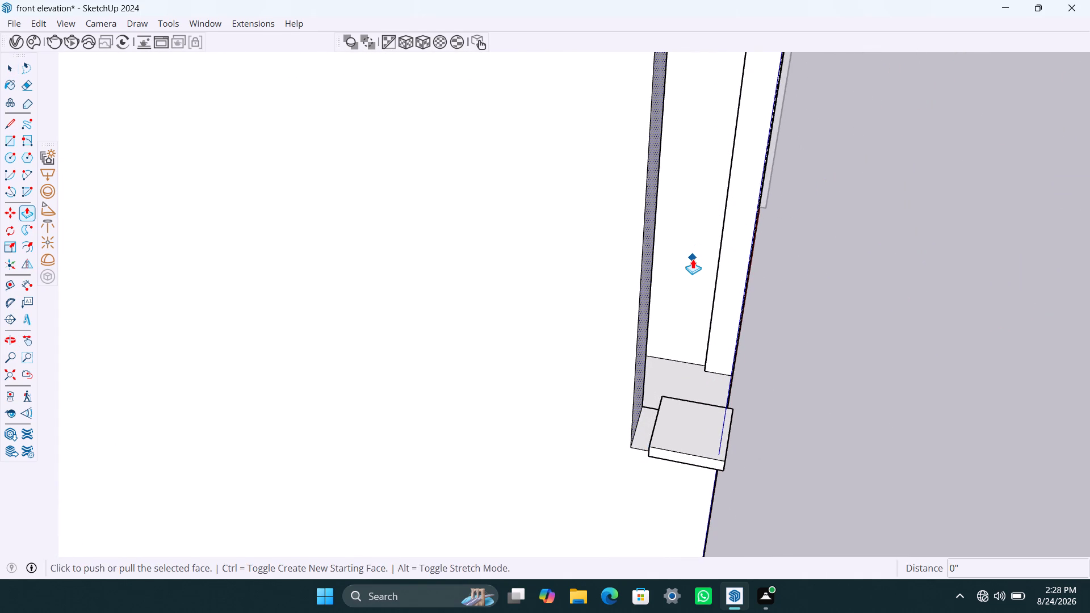
pyautogui.click(643, 371)
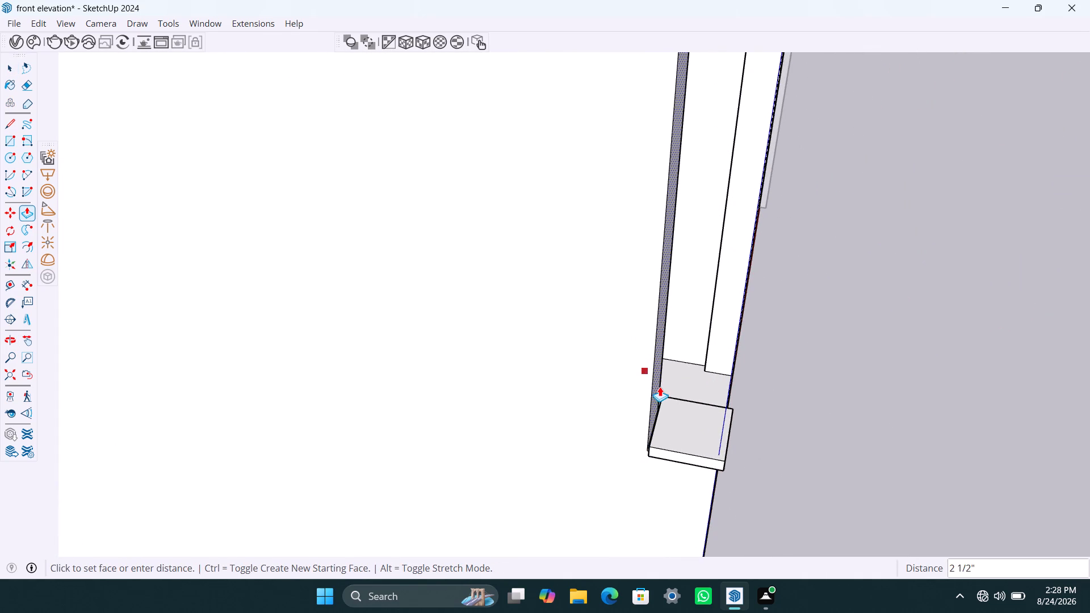
pyautogui.click(650, 448)
pyautogui.press('space')
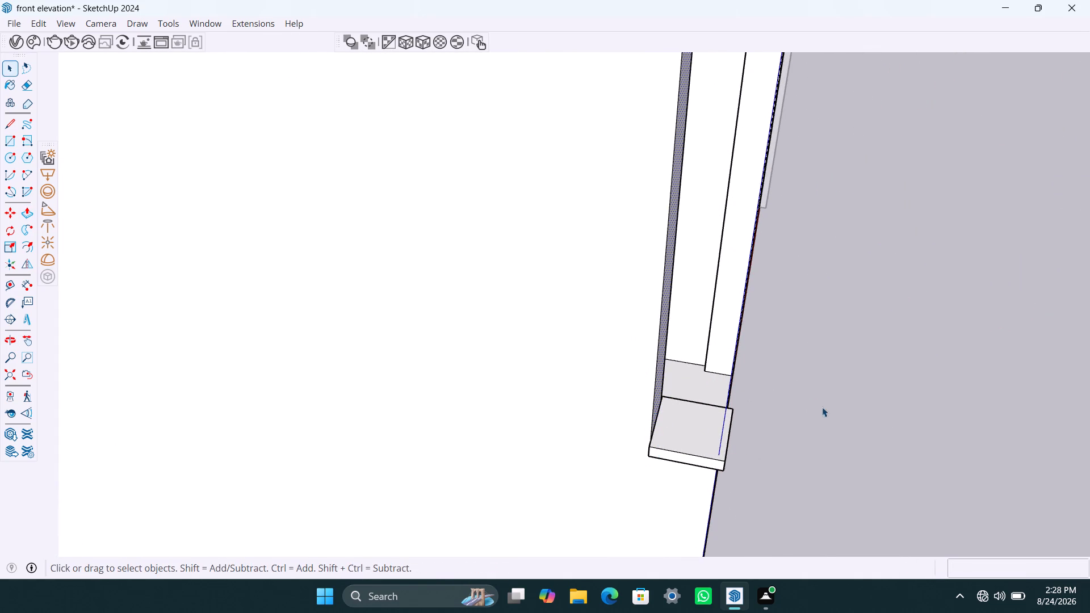
pyautogui.click(822, 407)
# Save the front elevation model with the finished ledge and slab.
pyautogui.scroll(-5, 735, 435)
pyautogui.moveTo(711, 436); pyautogui.dragTo(312, 297, button='middle')
pyautogui.scroll(-5, 405, 278)
pyautogui.moveTo(435, 308); pyautogui.dragTo(401, 303, button='middle')
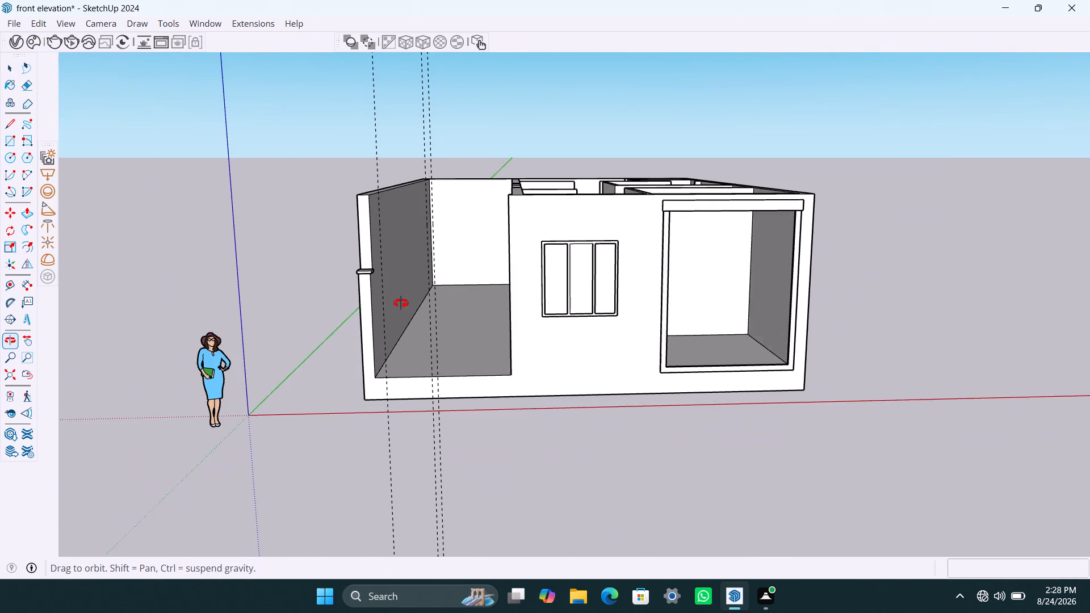
pyautogui.moveTo(401, 303); pyautogui.dragTo(403, 301, button='middle')
pyautogui.scroll(-2, 415, 294)
pyautogui.moveTo(427, 298); pyautogui.dragTo(438, 301, button='middle')
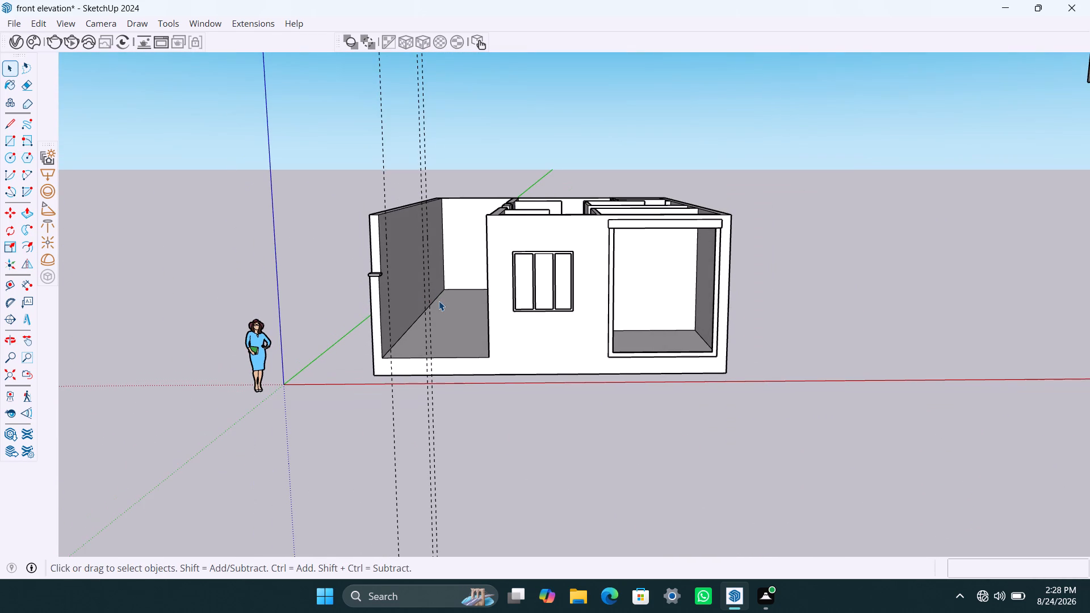
pyautogui.hotkey('ctrl', 's')
# Delete the higher of the two plain solid blocks standing beside the detailed storey.
pyautogui.scroll(-2, 460, 331)
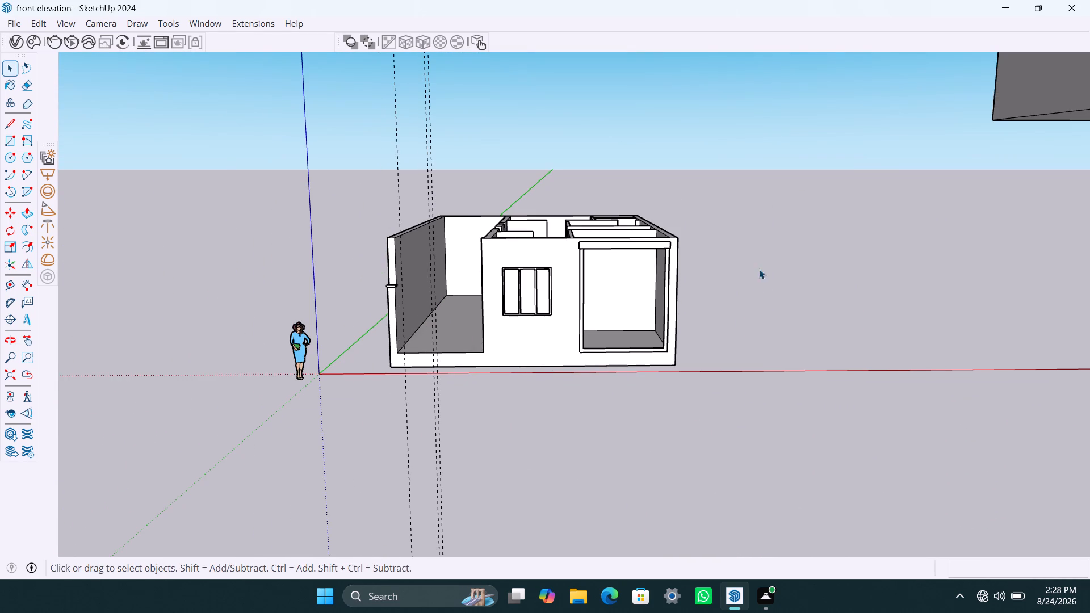
pyautogui.click(759, 269)
pyautogui.keyDown('shift'); pyautogui.moveTo(853, 259); pyautogui.dragTo(592, 308, button='middle'); pyautogui.keyUp('shift')
pyautogui.scroll(2, 599, 318)
pyautogui.moveTo(636, 345); pyautogui.dragTo(642, 400, button='middle')
pyautogui.scroll(-4, 628, 396)
pyautogui.moveTo(622, 393); pyautogui.dragTo(656, 379, button='middle')
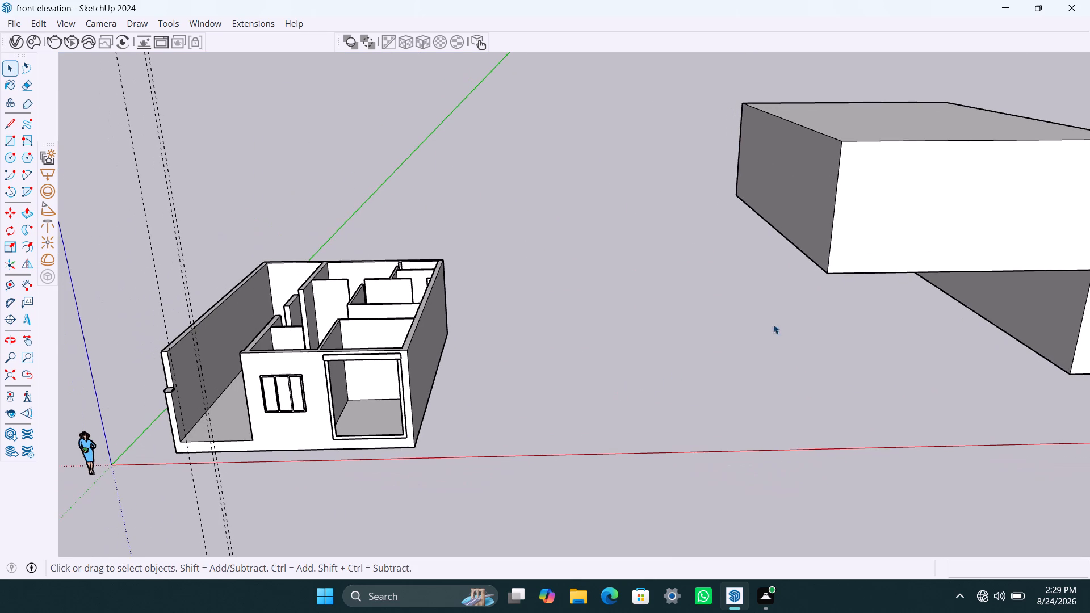
pyautogui.click(915, 231)
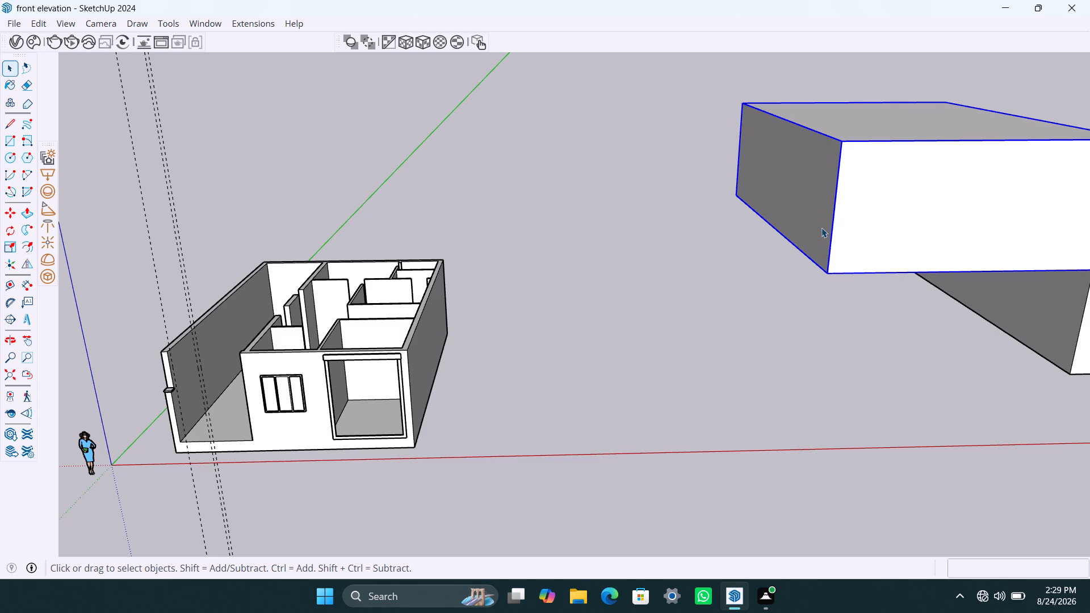
pyautogui.scroll(-3, 807, 234)
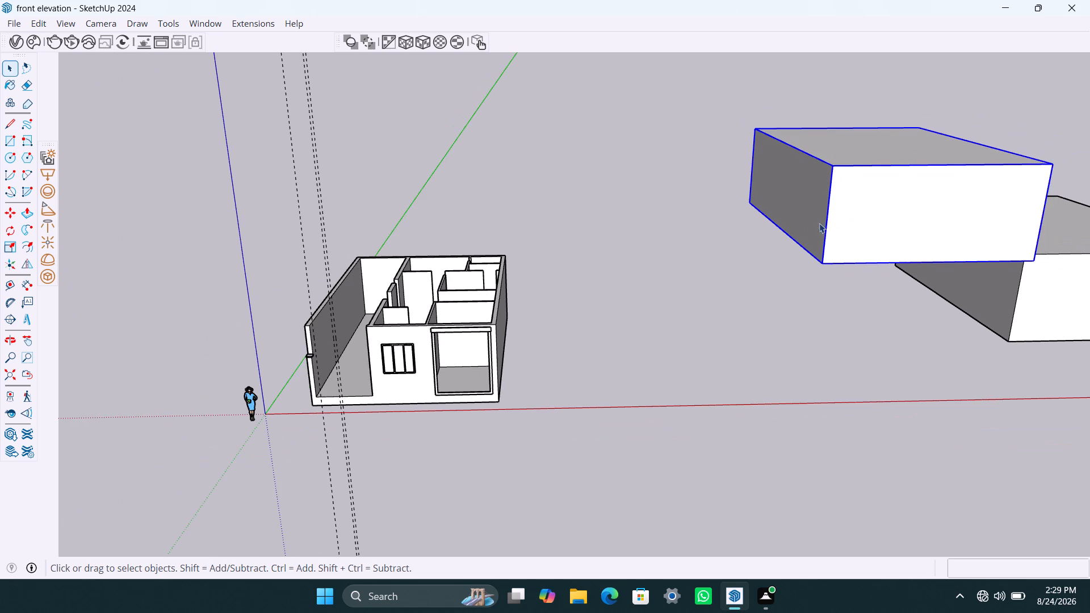
pyautogui.press('Delete')
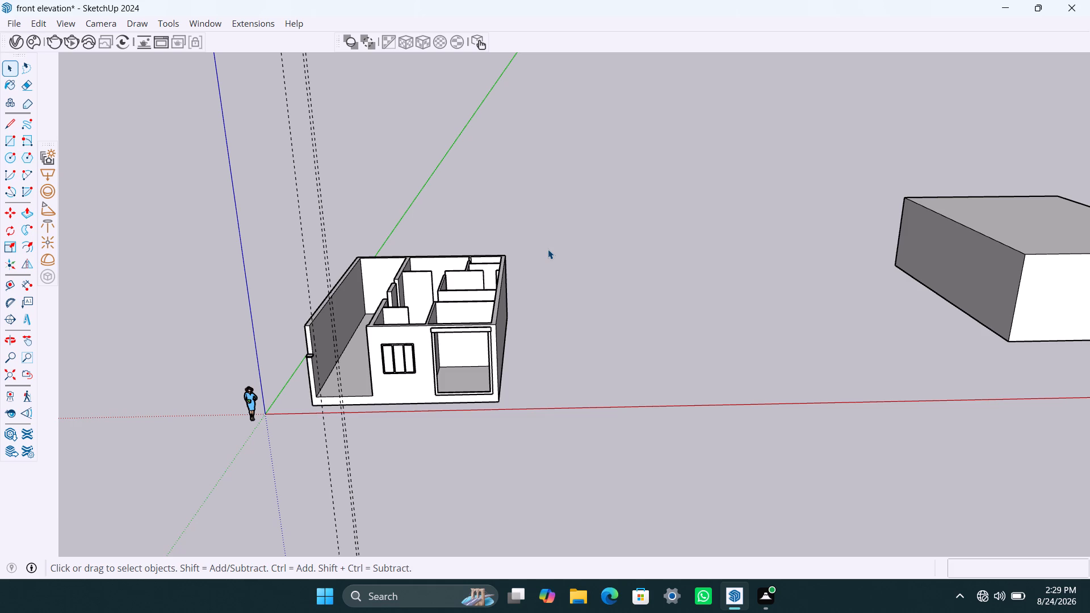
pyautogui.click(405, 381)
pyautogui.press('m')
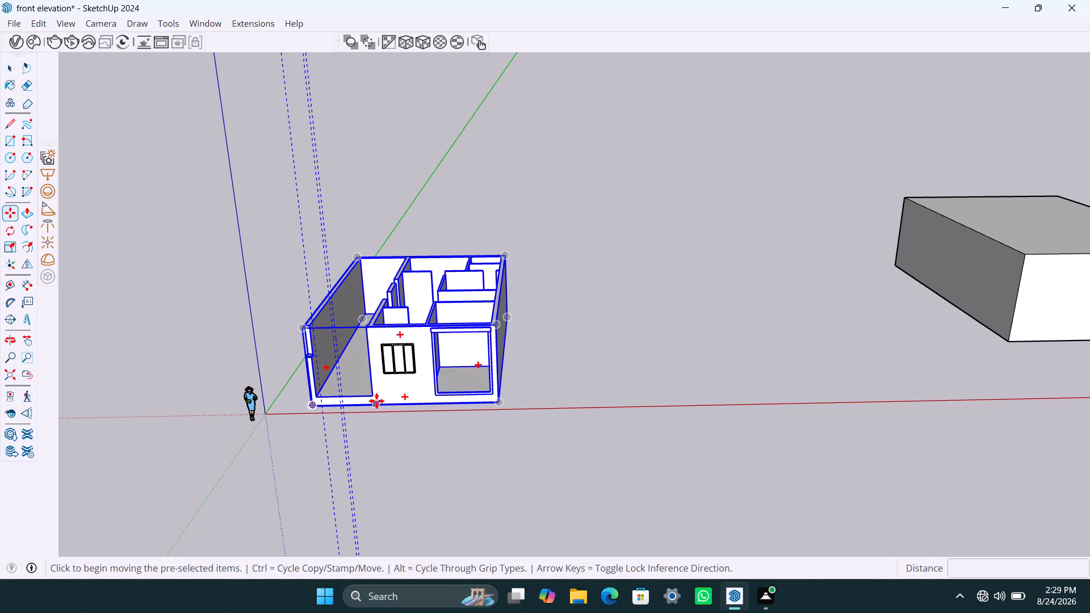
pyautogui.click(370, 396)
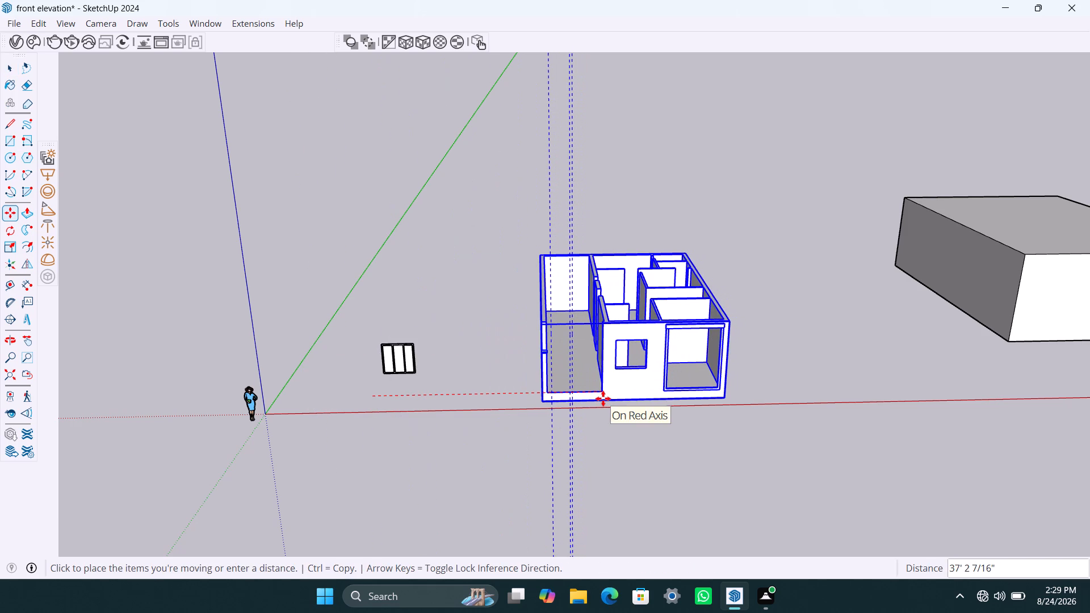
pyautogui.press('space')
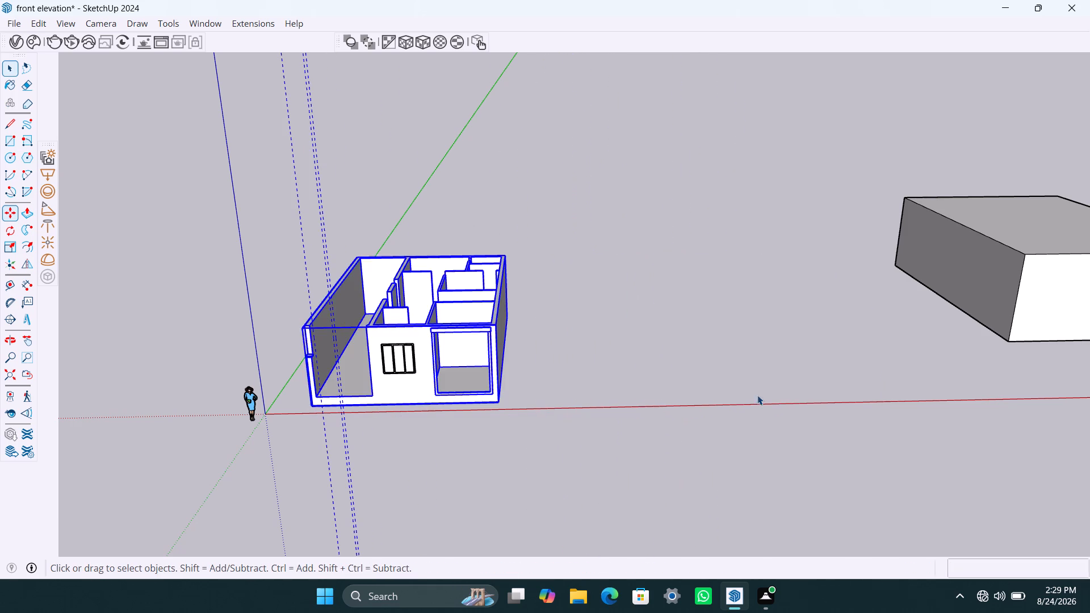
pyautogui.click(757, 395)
# Select the detailed storey together with its separate front window and make them one group.
pyautogui.click(391, 363)
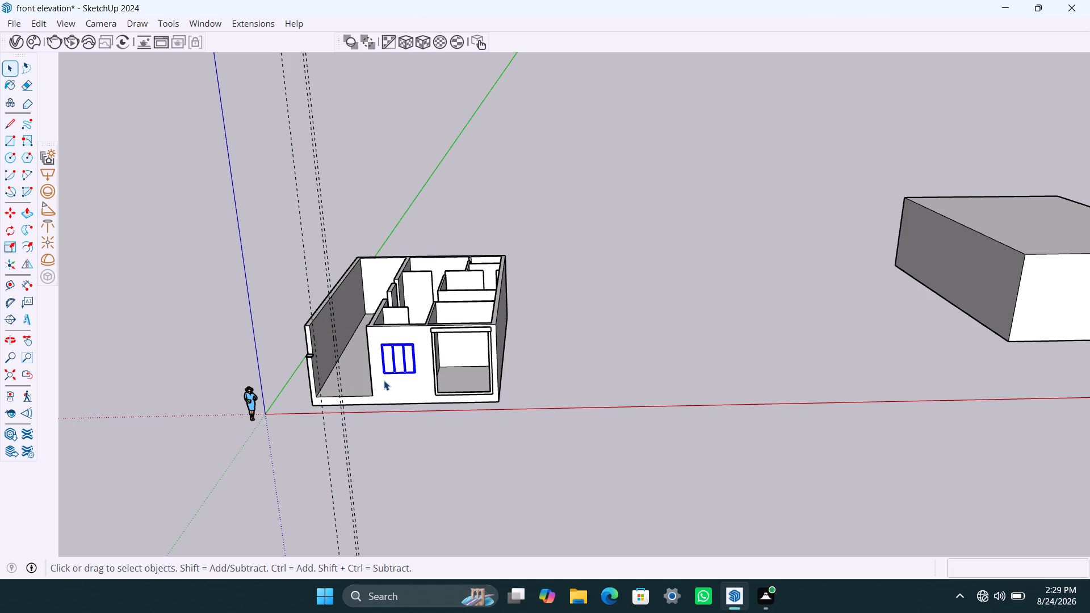
pyautogui.keyDown('shift'); pyautogui.click(384, 380); pyautogui.keyUp('shift')
pyautogui.rightClick(384, 380)
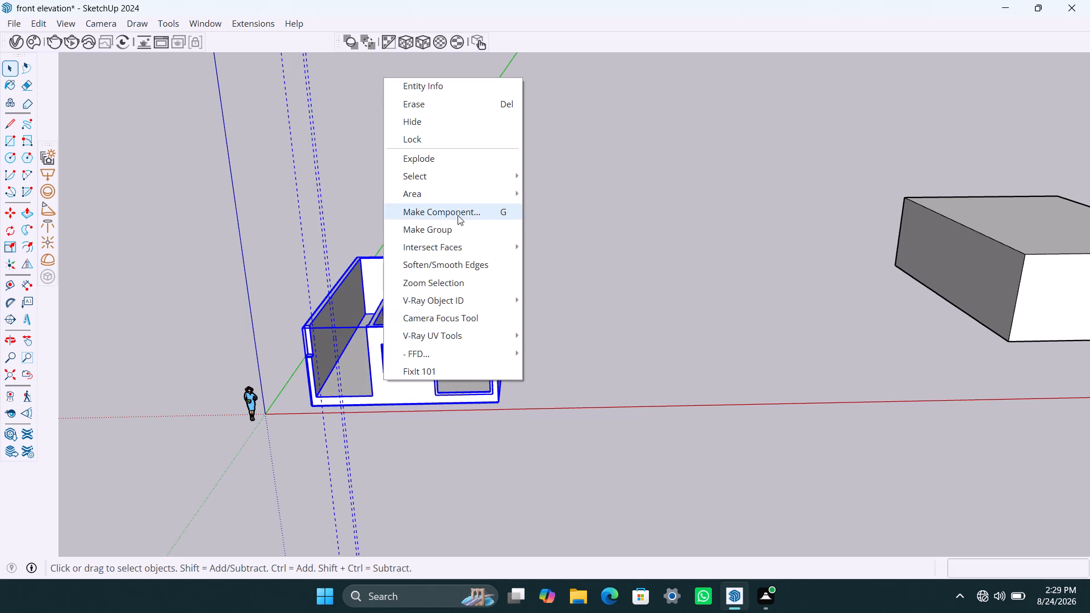
pyautogui.click(458, 225)
# Copy the grouped storey about 37' 7" along the red axis, beside the original.
pyautogui.press('m')
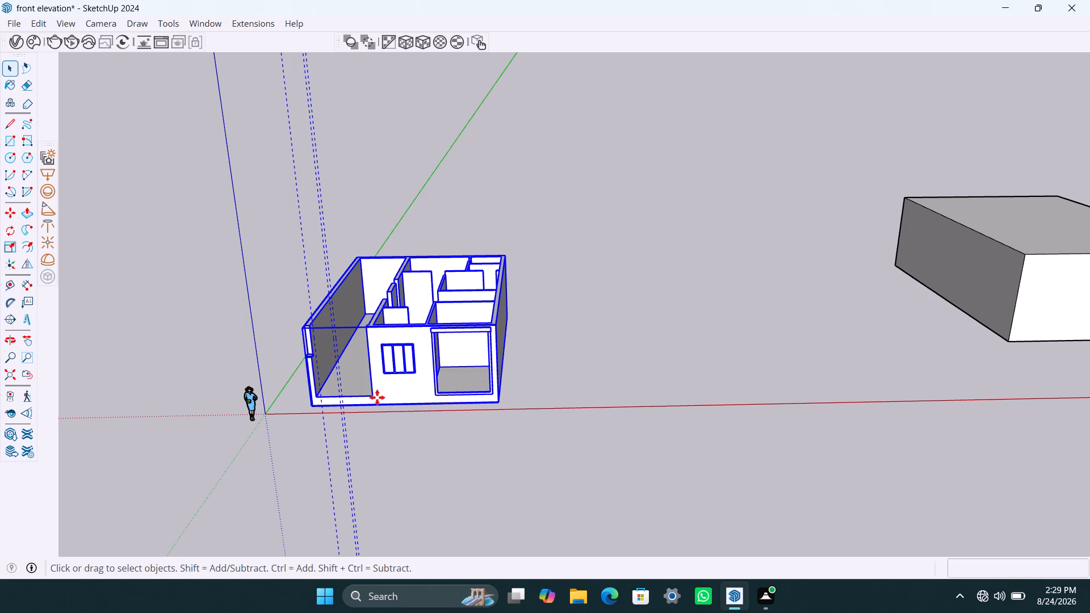
pyautogui.click(377, 397)
pyautogui.click(606, 378)
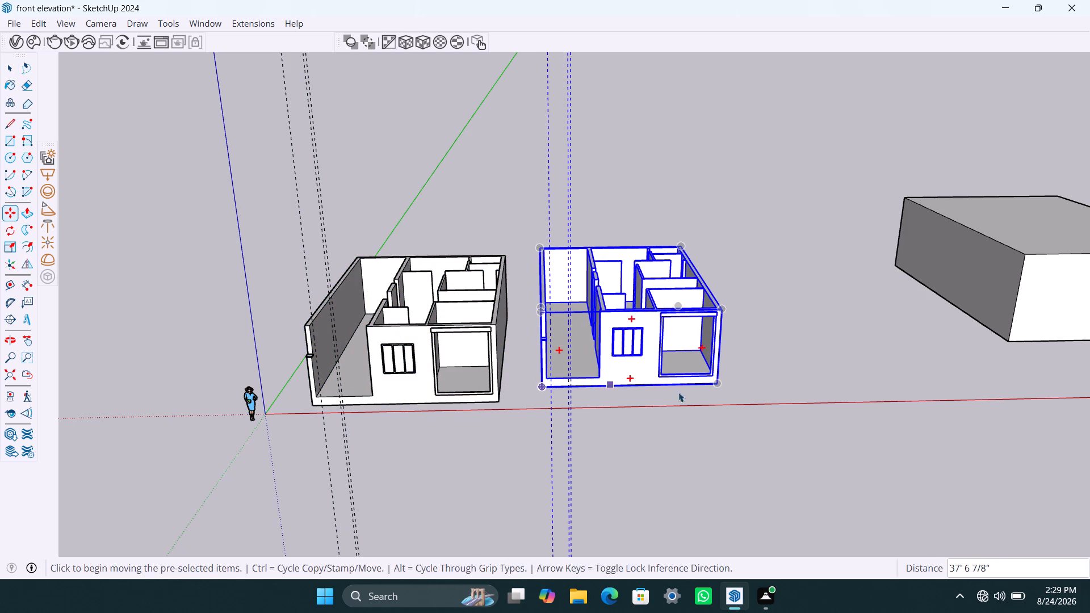
pyautogui.press('space')
pyautogui.click(772, 347)
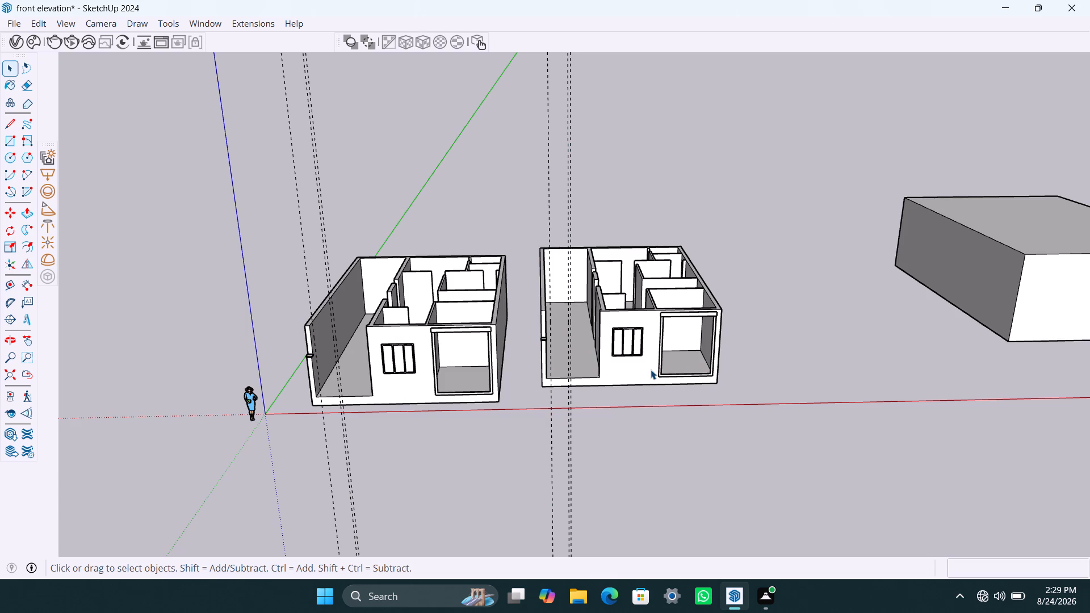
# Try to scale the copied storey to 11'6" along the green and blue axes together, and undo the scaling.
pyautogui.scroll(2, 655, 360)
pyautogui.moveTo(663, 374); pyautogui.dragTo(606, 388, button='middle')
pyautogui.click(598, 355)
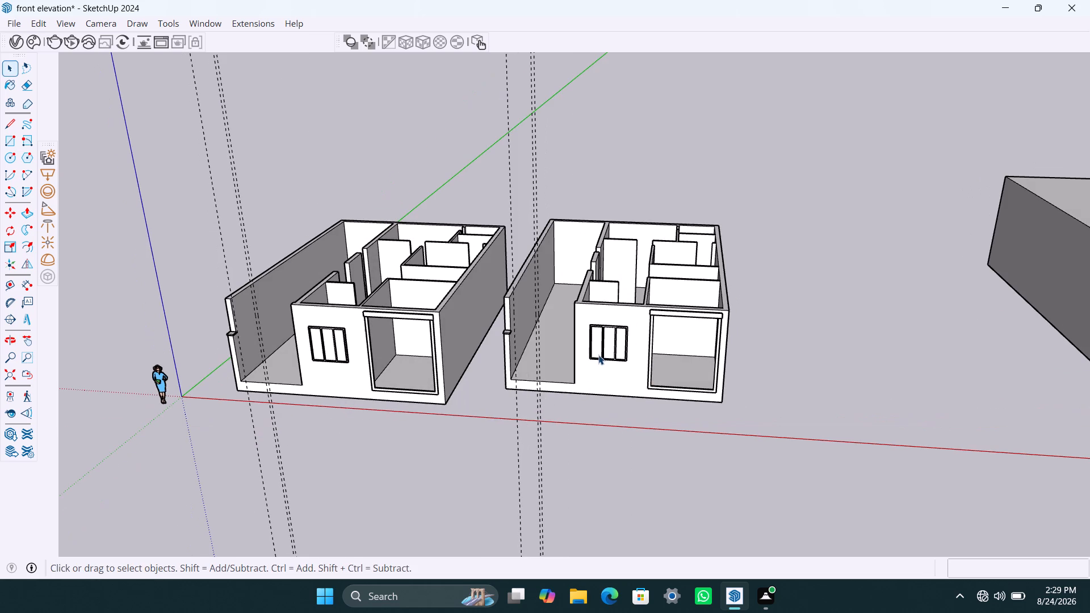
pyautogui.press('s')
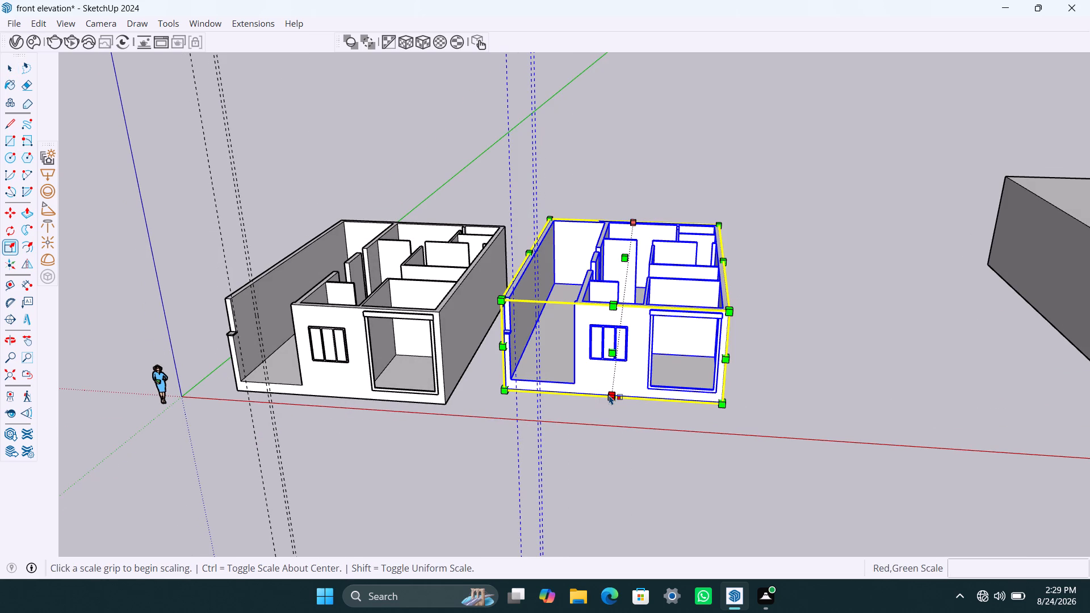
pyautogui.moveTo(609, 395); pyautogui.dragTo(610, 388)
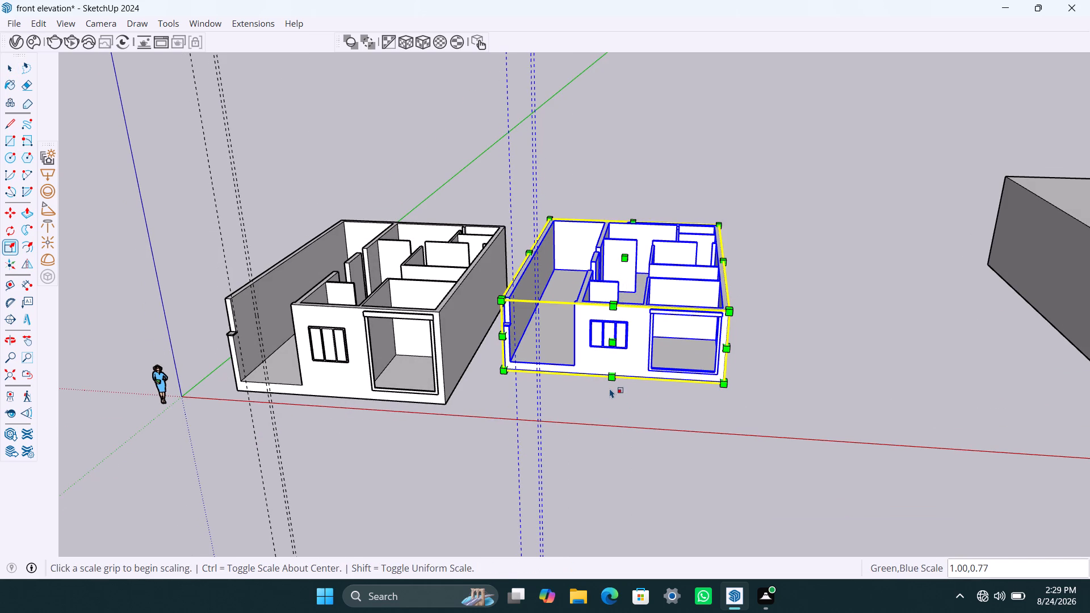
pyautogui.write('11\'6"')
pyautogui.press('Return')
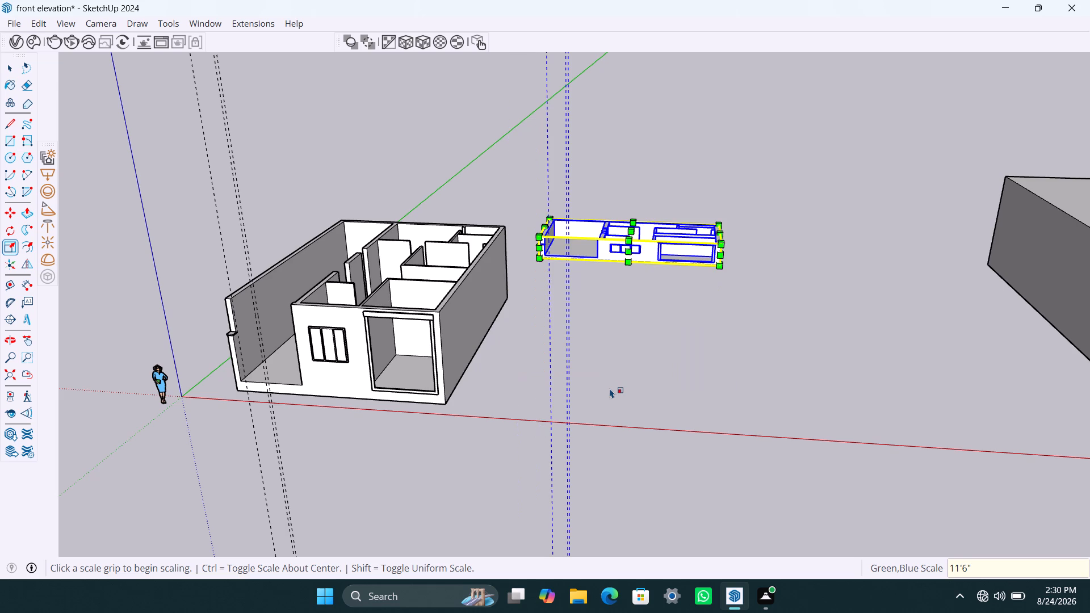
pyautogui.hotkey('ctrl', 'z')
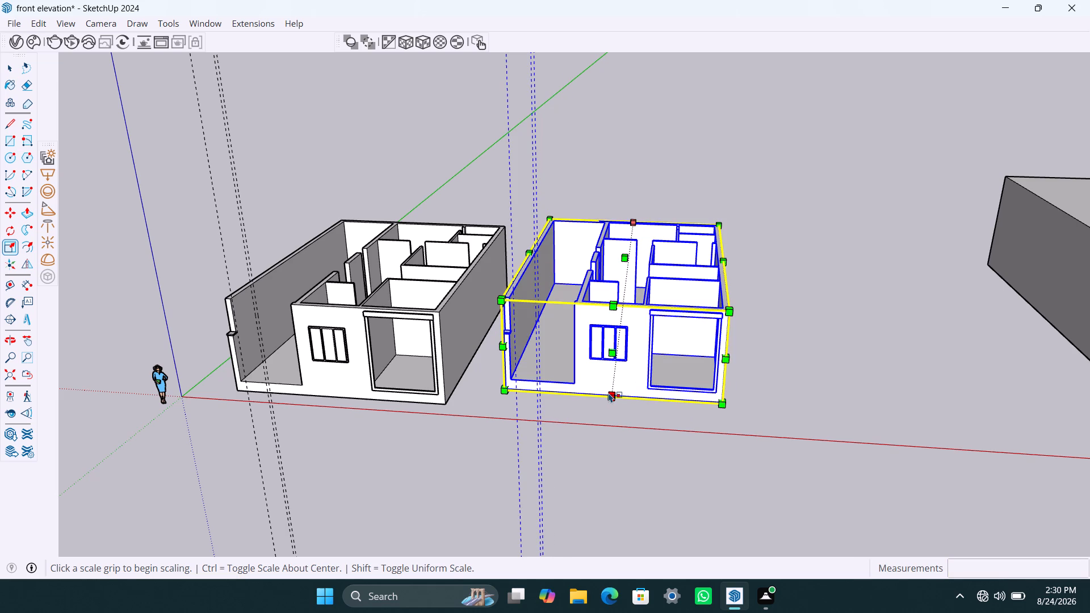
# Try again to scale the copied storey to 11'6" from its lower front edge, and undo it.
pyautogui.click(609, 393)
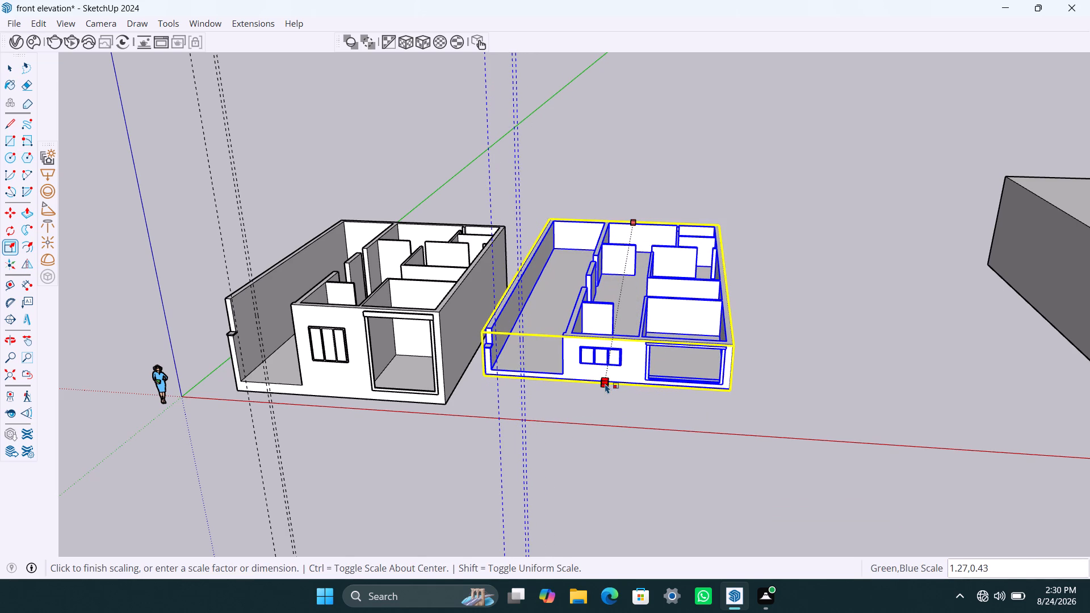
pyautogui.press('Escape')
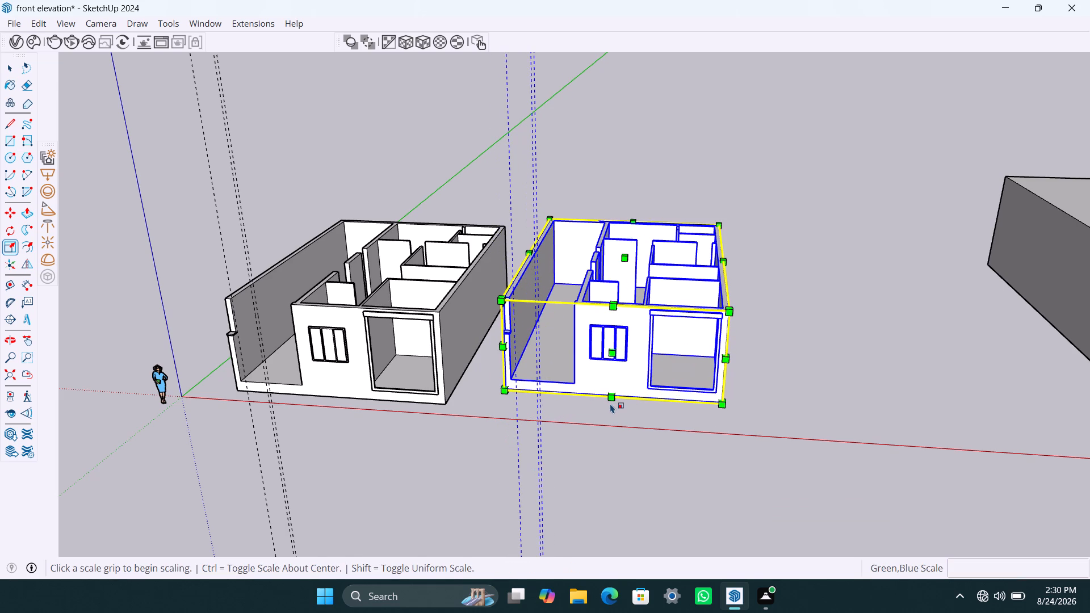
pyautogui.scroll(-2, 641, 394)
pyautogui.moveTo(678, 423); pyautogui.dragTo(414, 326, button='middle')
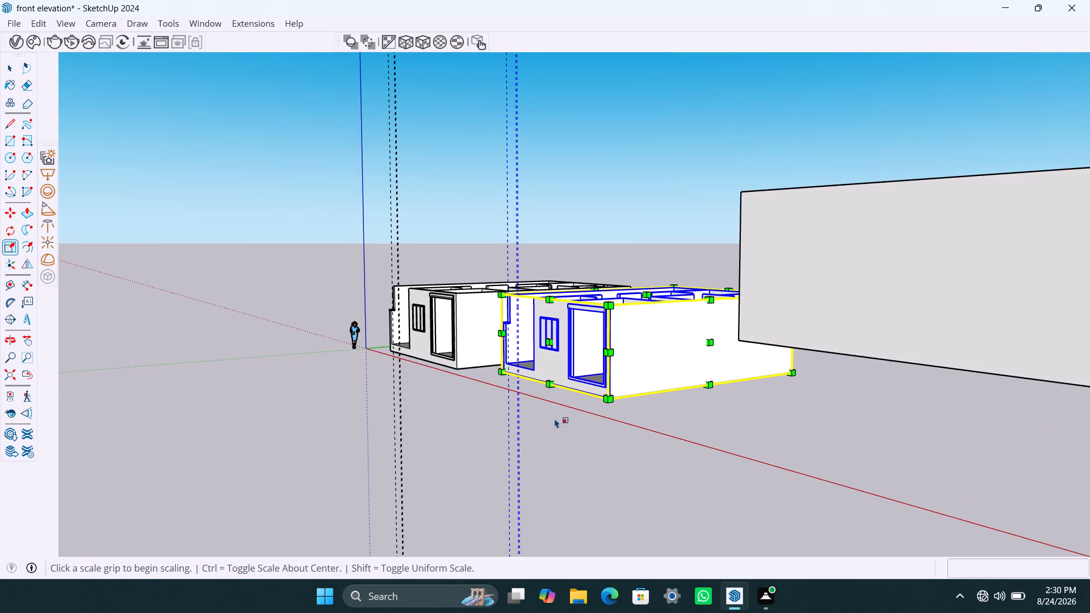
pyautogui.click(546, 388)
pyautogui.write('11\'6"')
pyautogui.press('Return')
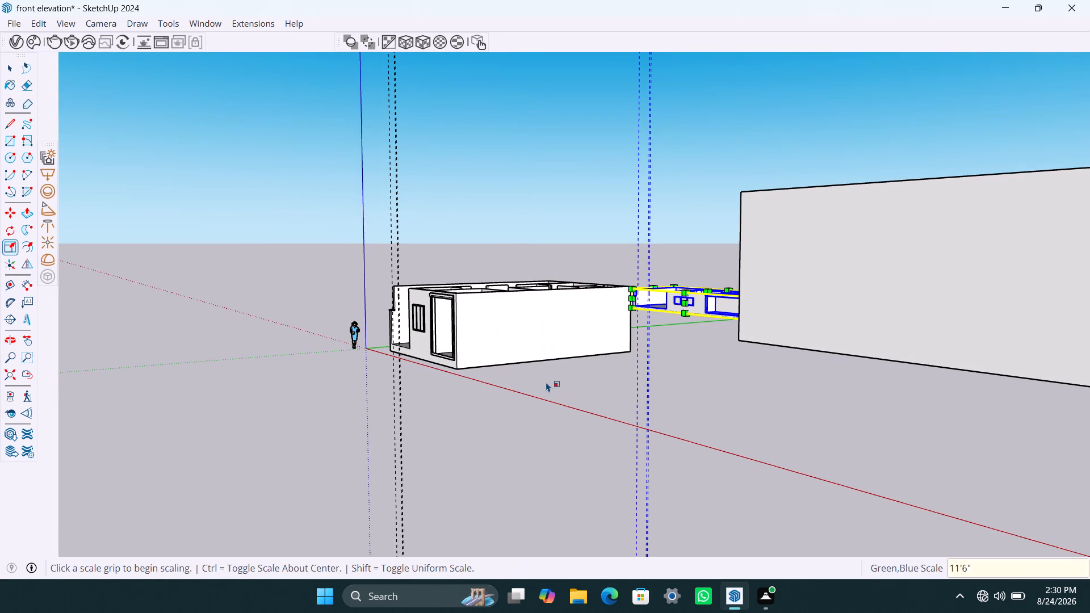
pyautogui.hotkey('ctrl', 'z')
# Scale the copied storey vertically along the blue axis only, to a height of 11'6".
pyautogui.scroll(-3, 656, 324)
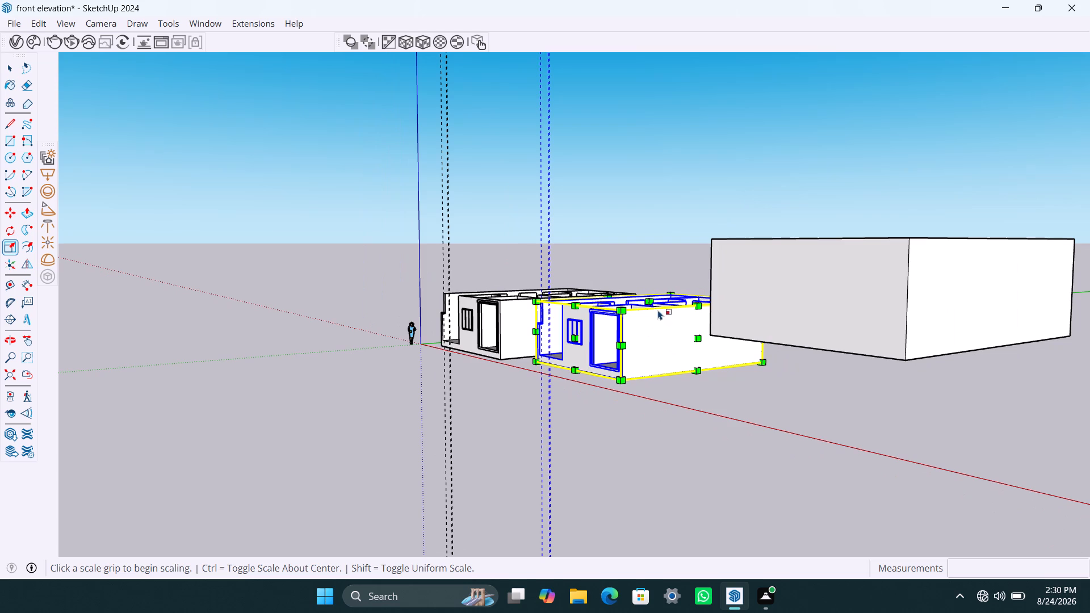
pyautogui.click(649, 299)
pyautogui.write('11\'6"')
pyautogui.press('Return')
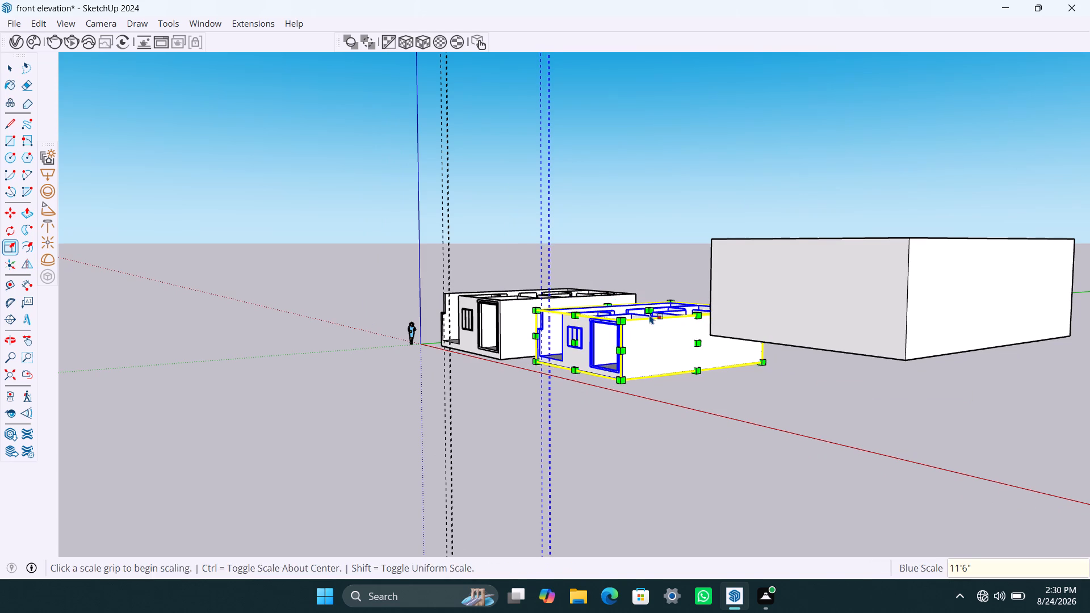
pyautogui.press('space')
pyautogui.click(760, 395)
# Scale the original storey vertically along the blue axis to a height of 13'.
pyautogui.scroll(-3, 618, 399)
pyautogui.moveTo(611, 414); pyautogui.dragTo(829, 466, button='middle')
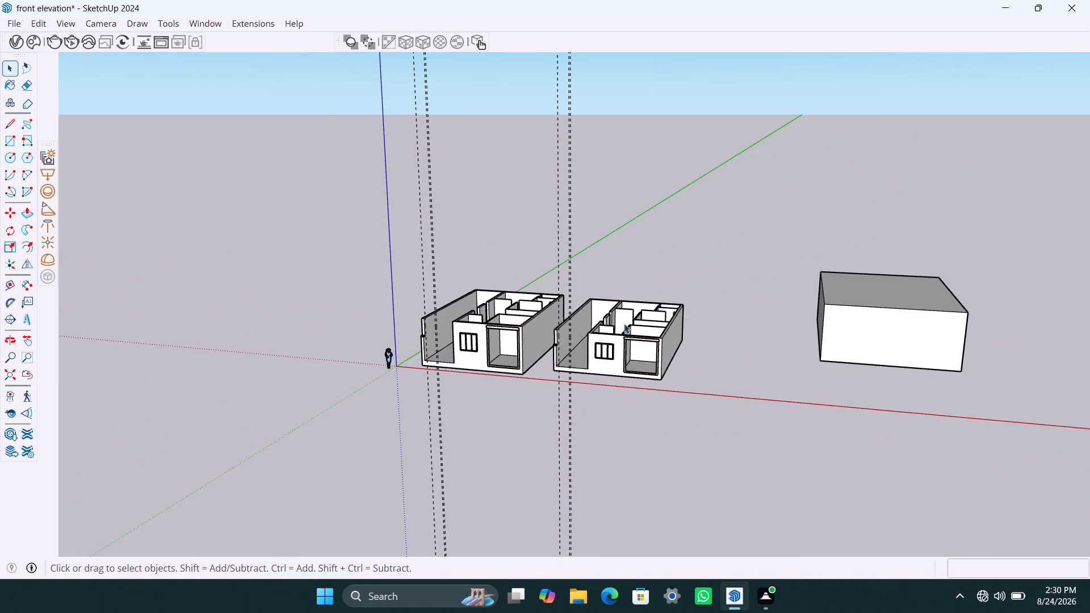
pyautogui.scroll(2, 606, 313)
pyautogui.moveTo(575, 367); pyautogui.dragTo(618, 388, button='middle')
pyautogui.scroll(2, 471, 366)
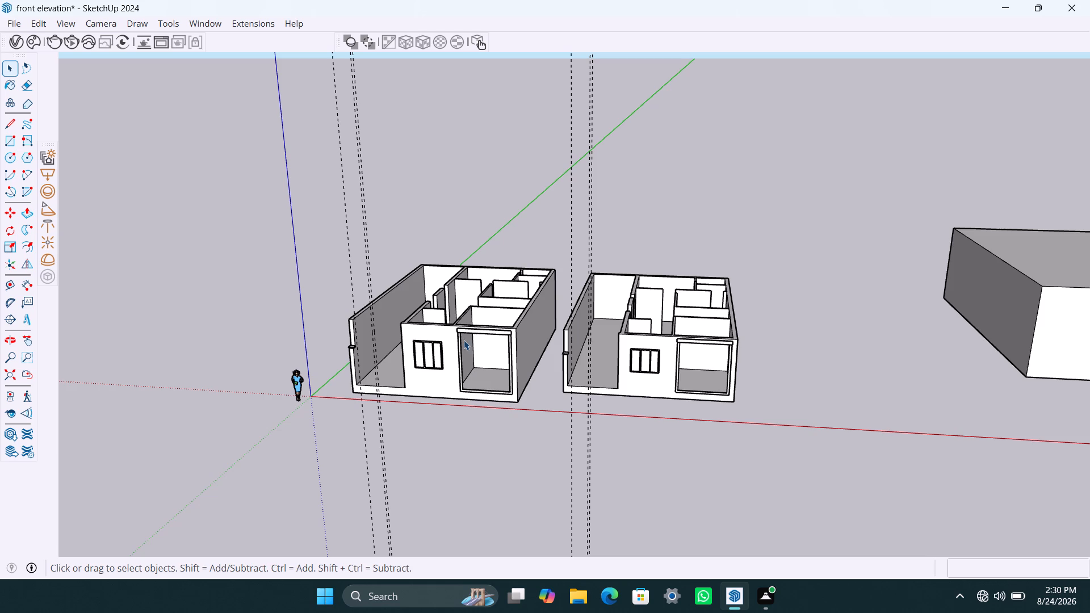
pyautogui.scroll(-1, 501, 343)
pyautogui.moveTo(522, 446); pyautogui.dragTo(551, 457, button='middle')
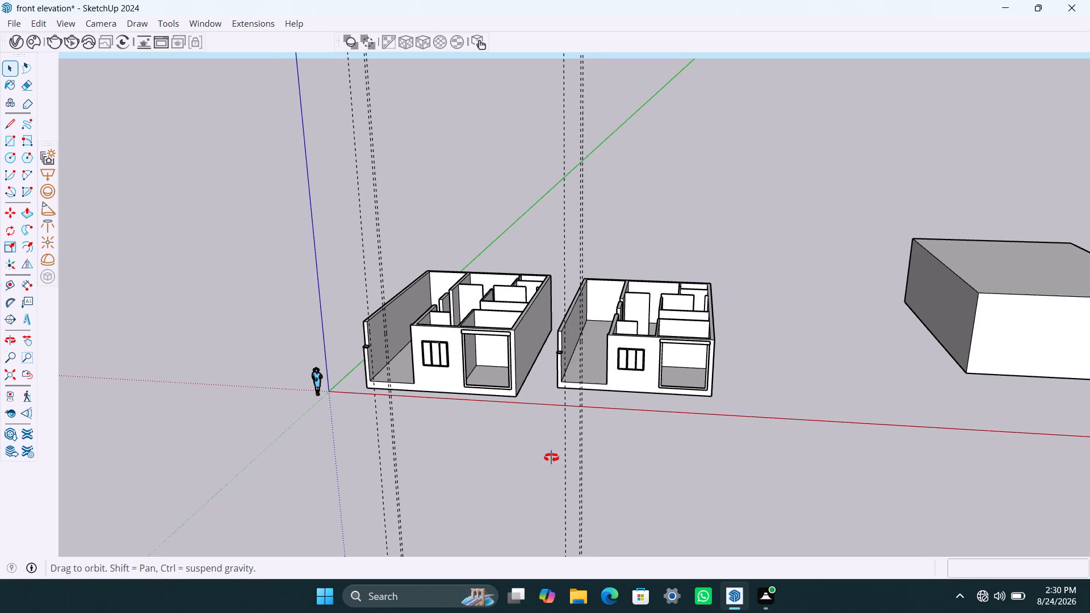
pyautogui.moveTo(551, 457); pyautogui.dragTo(582, 467, button='middle')
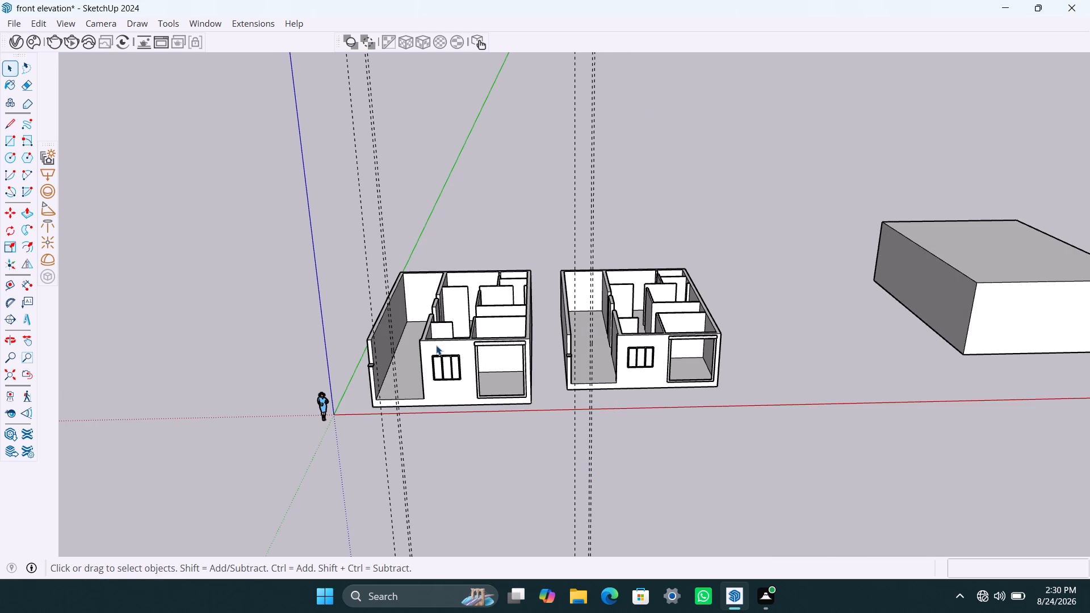
pyautogui.click(436, 345)
pyautogui.press('s')
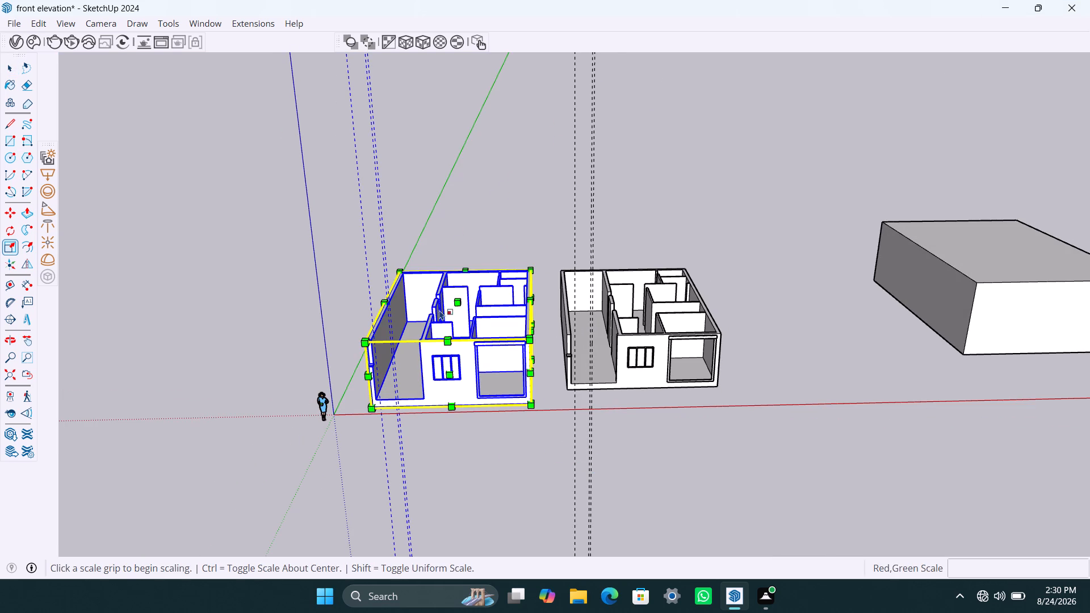
pyautogui.click(459, 300)
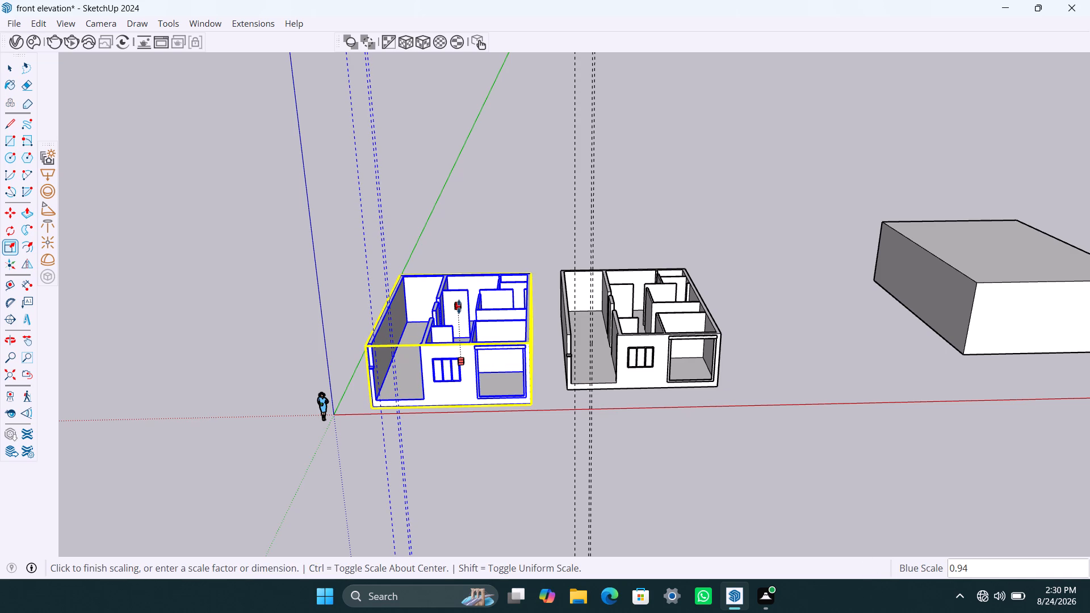
pyautogui.write("13'")
pyautogui.press('Return')
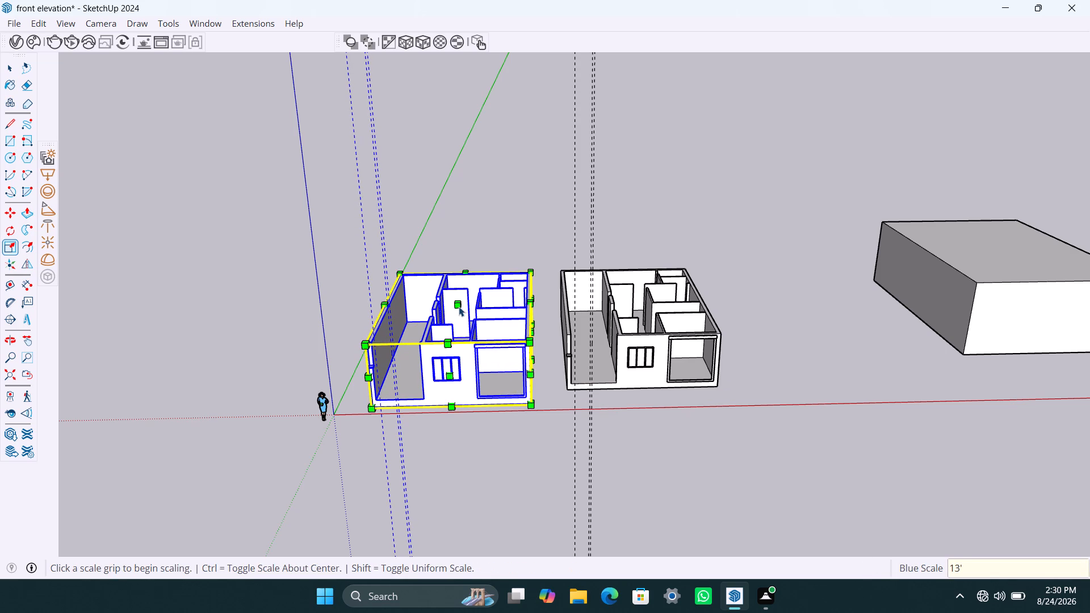
pyautogui.press('space')
# Scale the copied storey vertically along the blue axis to a height of 11'.
pyautogui.click(626, 343)
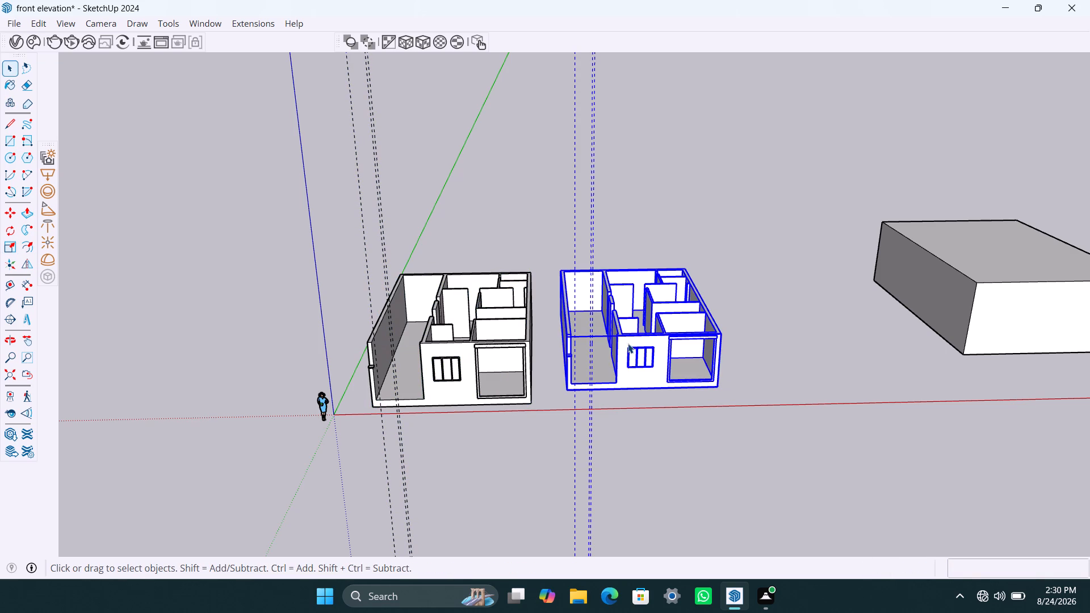
pyautogui.press('s')
pyautogui.click(631, 299)
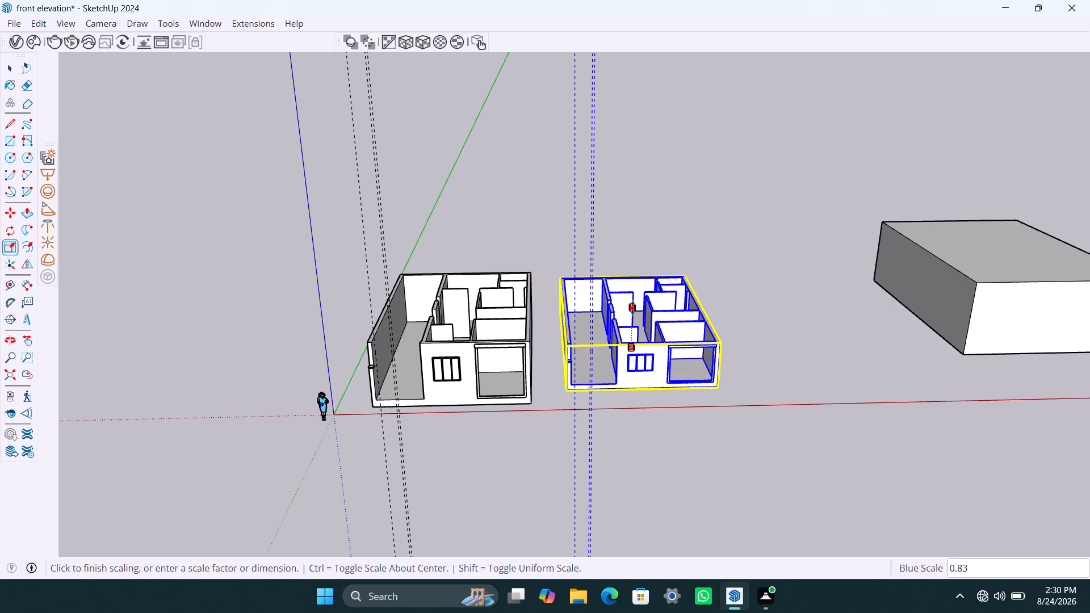
pyautogui.write("11'")
pyautogui.press('Return')
pyautogui.press('space')
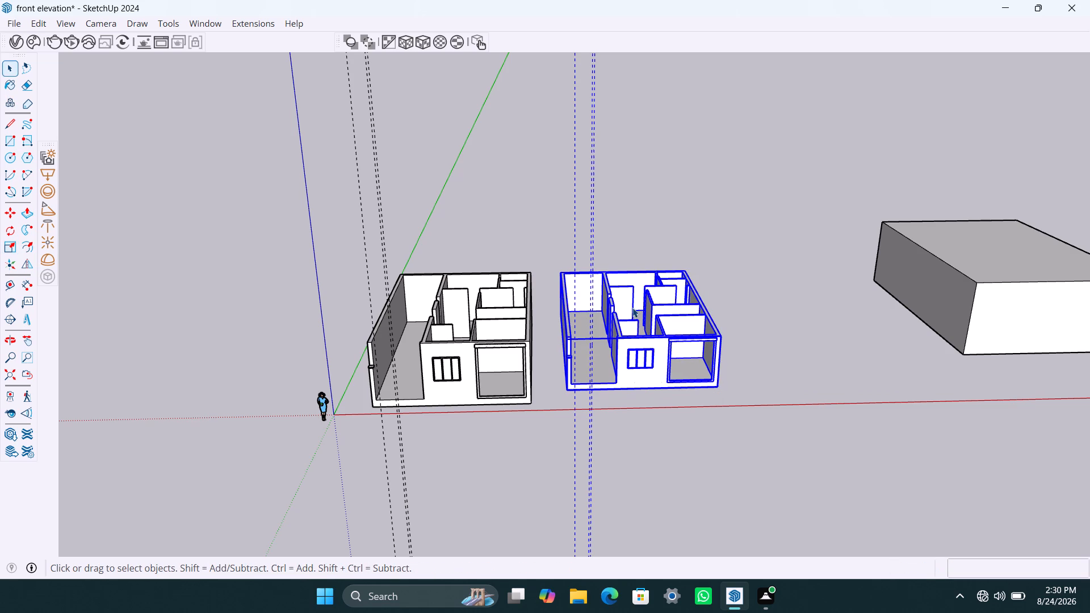
# Draw a rectangle over the original storey's whole top, from the back-left to the front-right corner, and group it.
pyautogui.press('r')
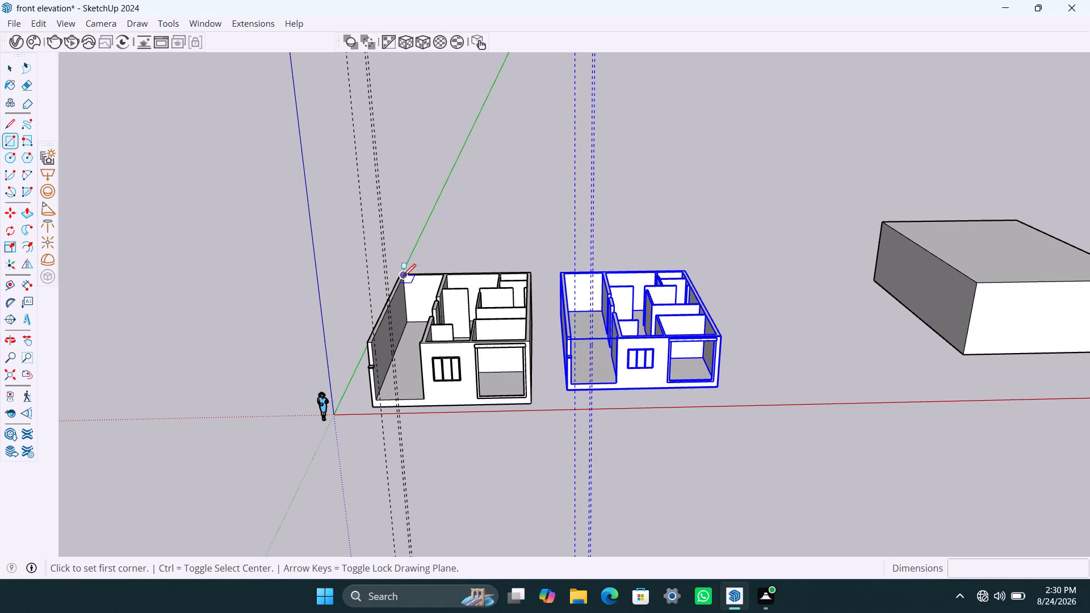
pyautogui.scroll(7, 398, 283)
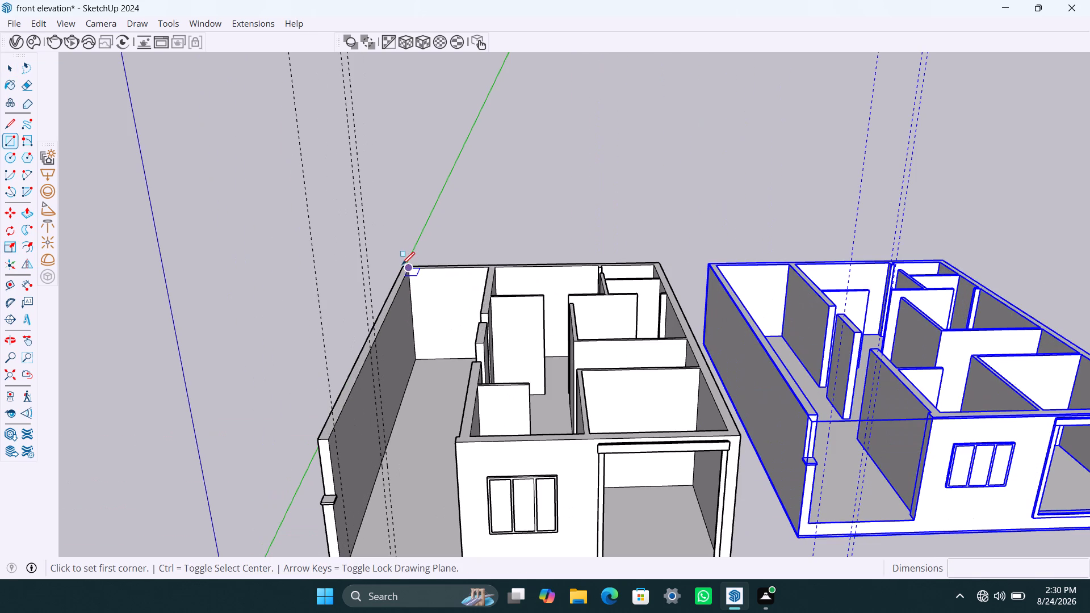
pyautogui.click(399, 264)
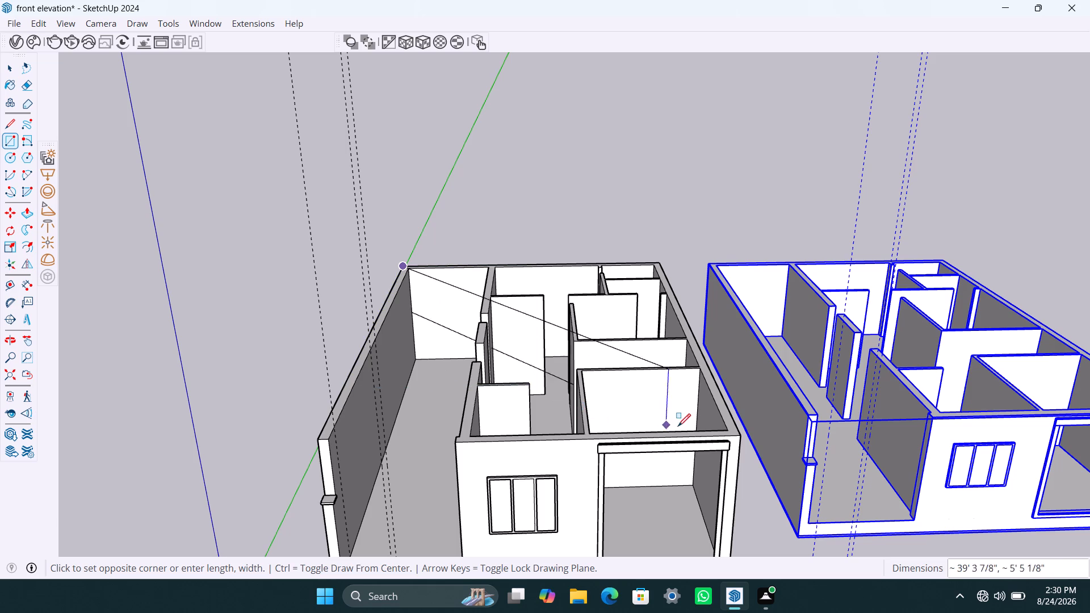
pyautogui.click(739, 434)
pyautogui.press('space')
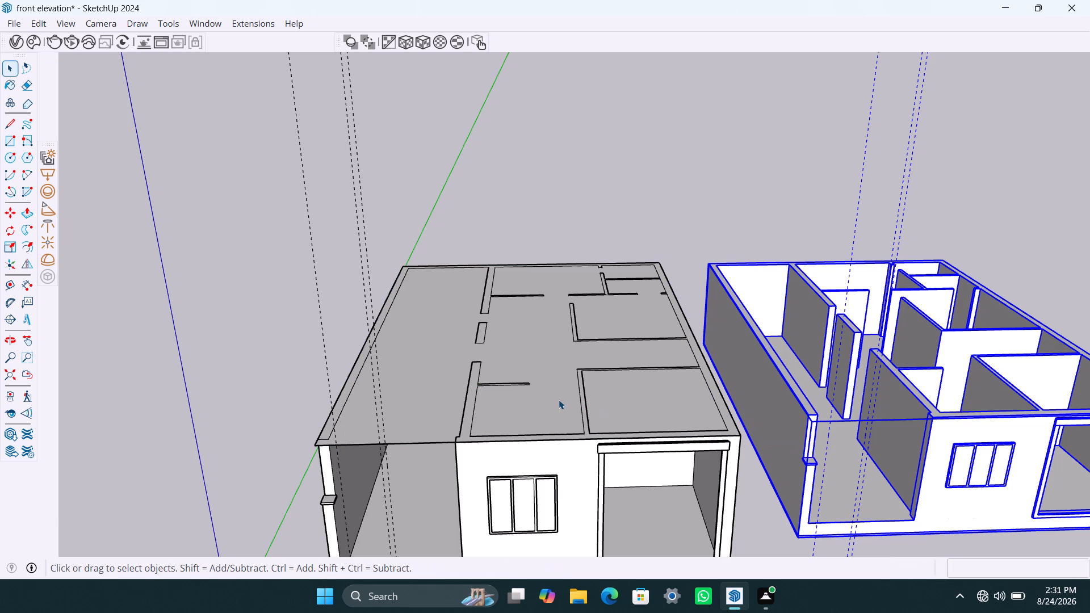
pyautogui.doubleClick(556, 401)
pyautogui.rightClick(556, 401)
pyautogui.click(618, 217)
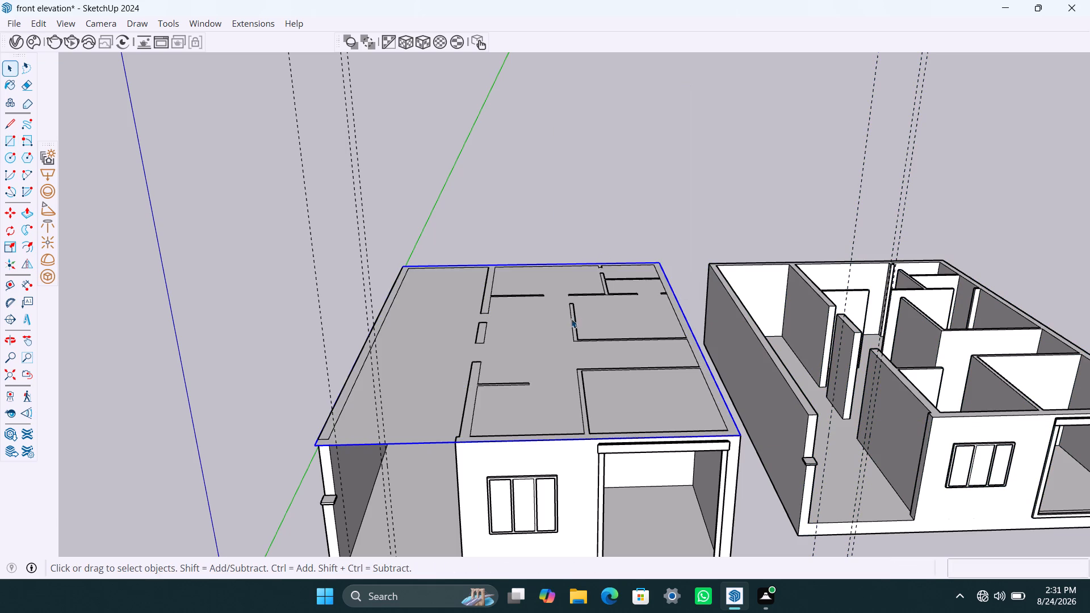
# Push/Pull the rectangle inside its group up 6" to form the roof slab, and leave the group.
pyautogui.tripleClick(529, 364)
pyautogui.press('p')
pyautogui.click(529, 364)
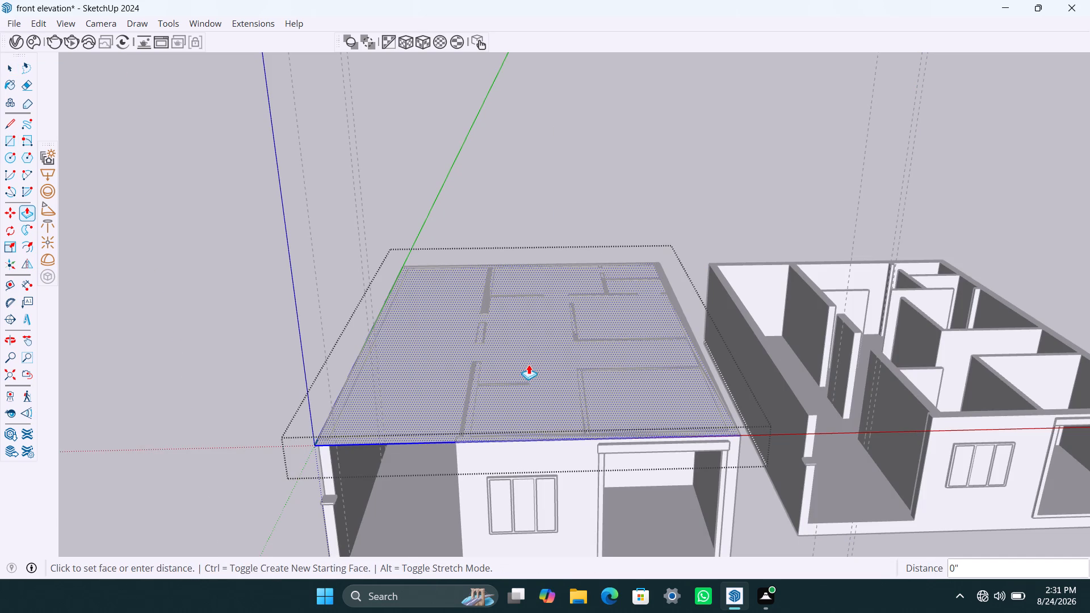
pyautogui.write('6"')
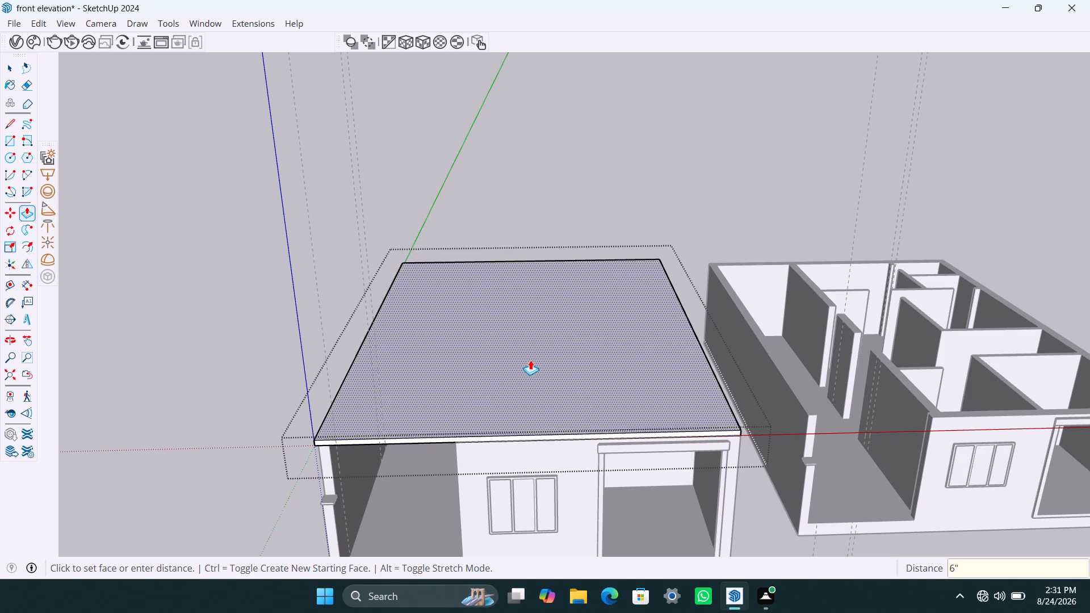
pyautogui.press('Return')
pyautogui.press('space')
pyautogui.click(555, 202)
pyautogui.scroll(-1, 531, 331)
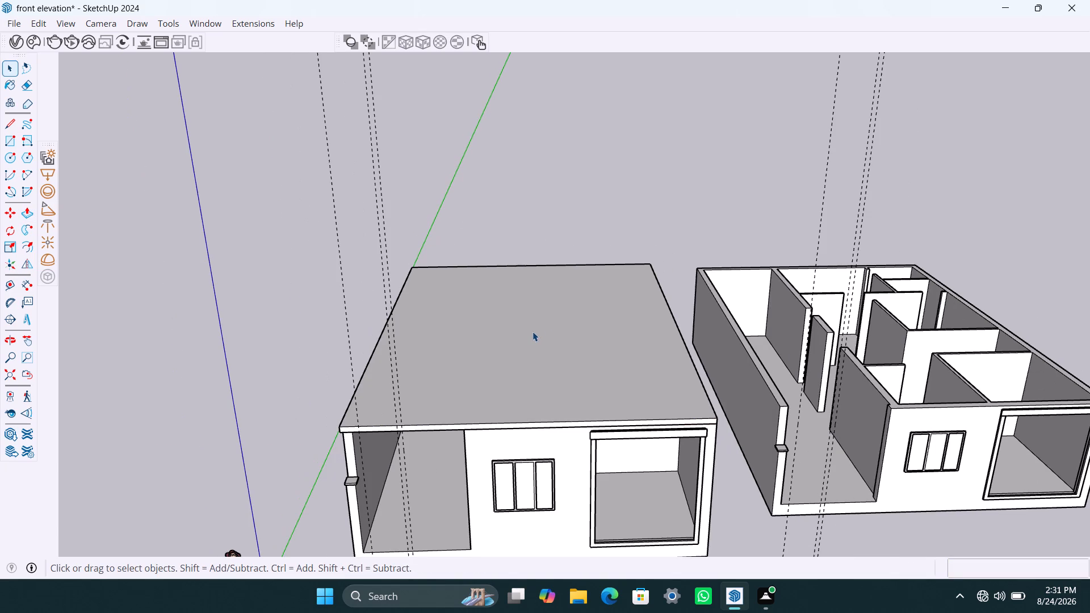
pyautogui.scroll(-2, 511, 365)
pyautogui.moveTo(501, 380); pyautogui.dragTo(501, 305, button='middle')
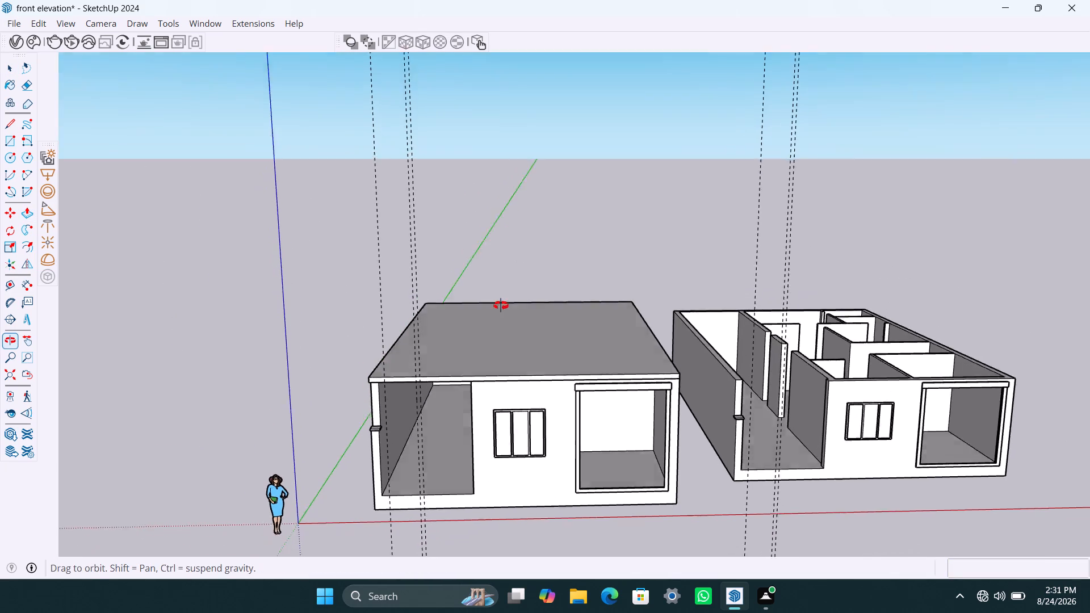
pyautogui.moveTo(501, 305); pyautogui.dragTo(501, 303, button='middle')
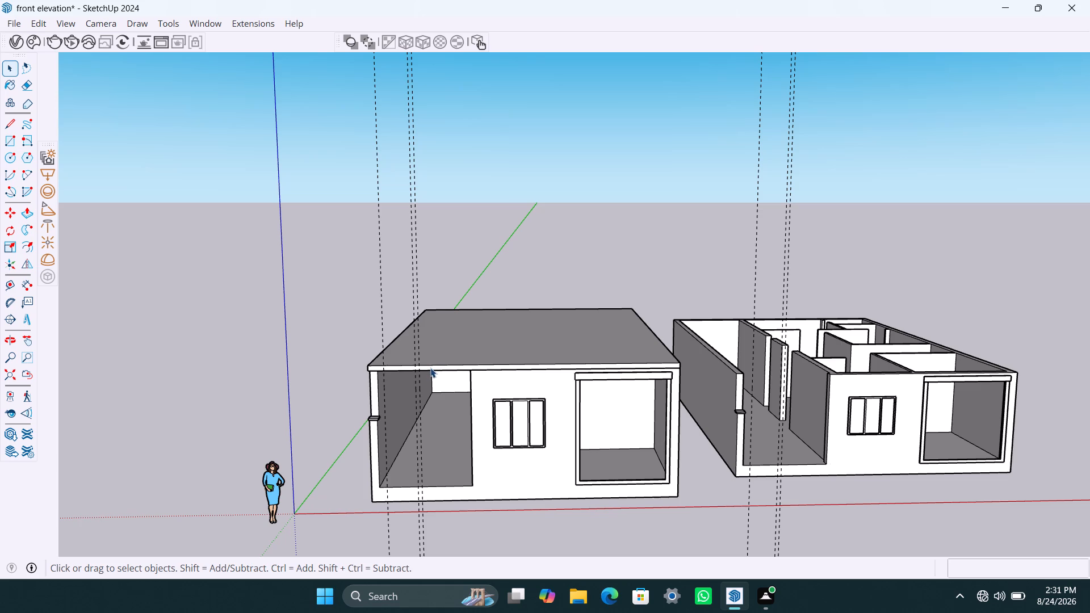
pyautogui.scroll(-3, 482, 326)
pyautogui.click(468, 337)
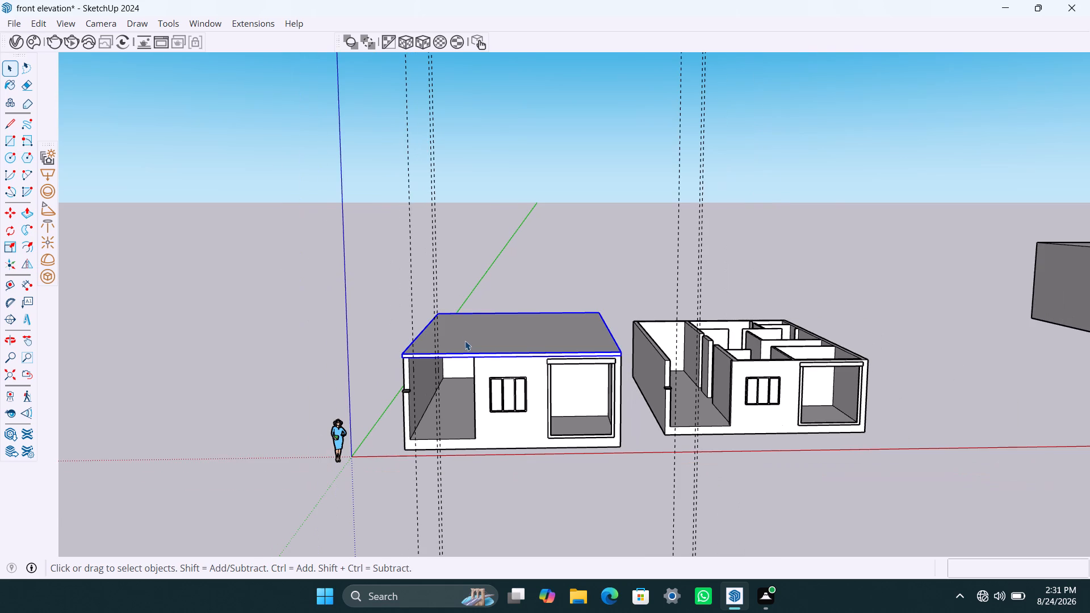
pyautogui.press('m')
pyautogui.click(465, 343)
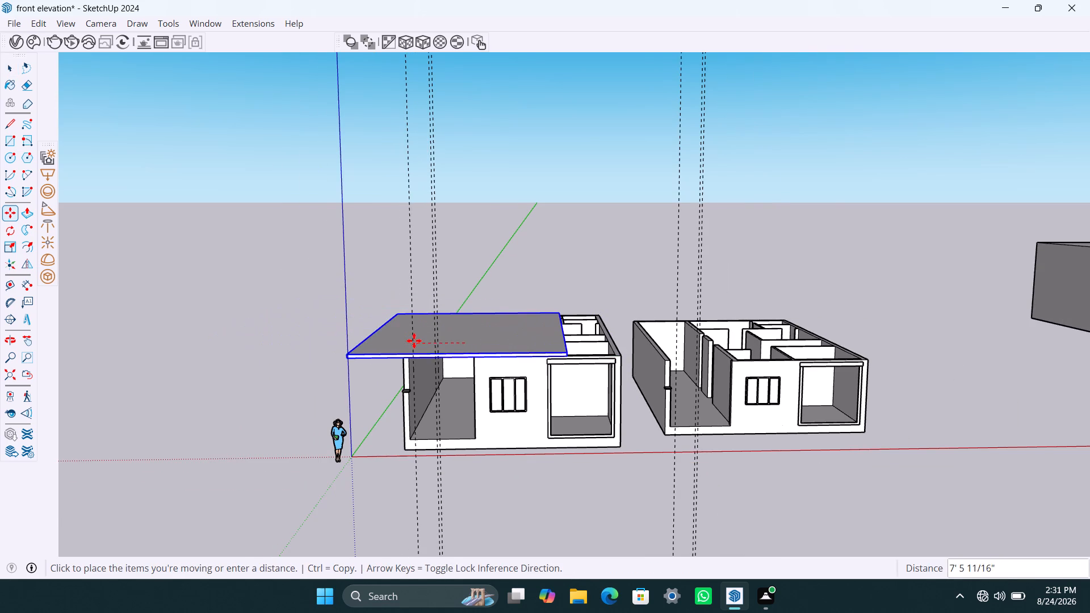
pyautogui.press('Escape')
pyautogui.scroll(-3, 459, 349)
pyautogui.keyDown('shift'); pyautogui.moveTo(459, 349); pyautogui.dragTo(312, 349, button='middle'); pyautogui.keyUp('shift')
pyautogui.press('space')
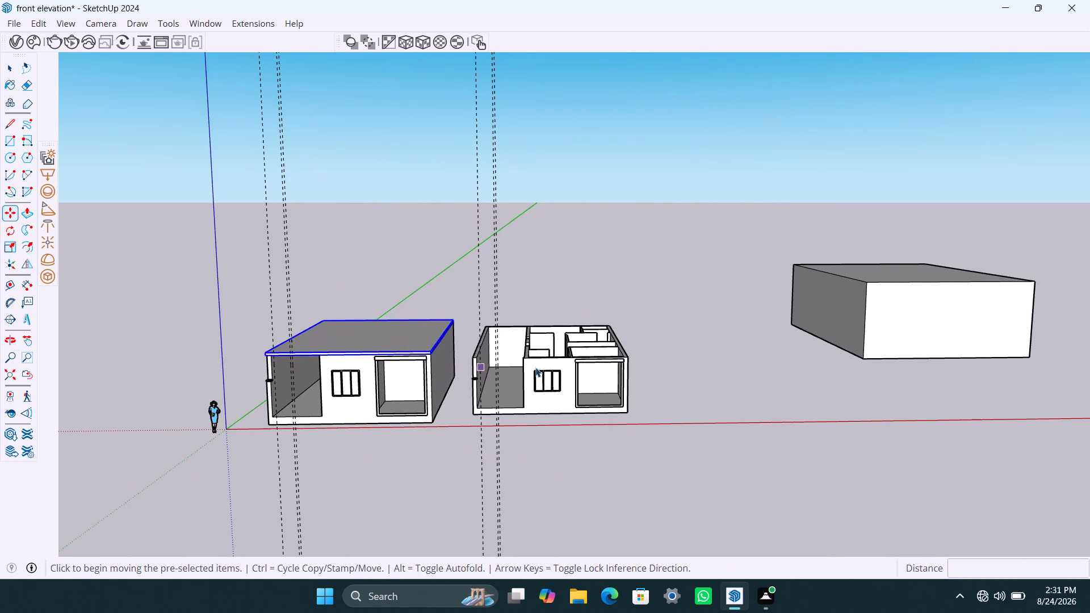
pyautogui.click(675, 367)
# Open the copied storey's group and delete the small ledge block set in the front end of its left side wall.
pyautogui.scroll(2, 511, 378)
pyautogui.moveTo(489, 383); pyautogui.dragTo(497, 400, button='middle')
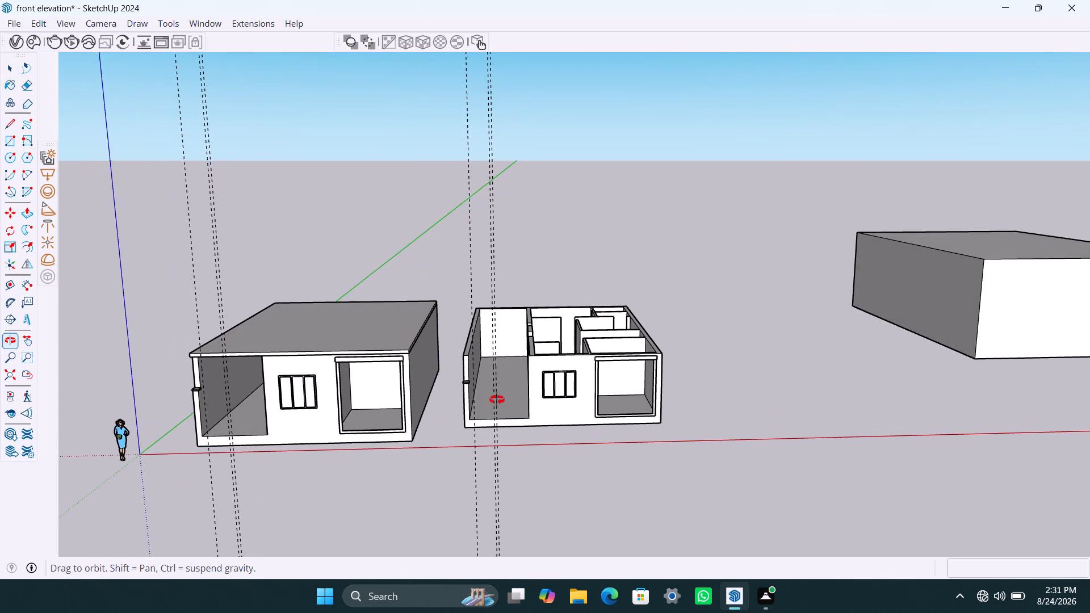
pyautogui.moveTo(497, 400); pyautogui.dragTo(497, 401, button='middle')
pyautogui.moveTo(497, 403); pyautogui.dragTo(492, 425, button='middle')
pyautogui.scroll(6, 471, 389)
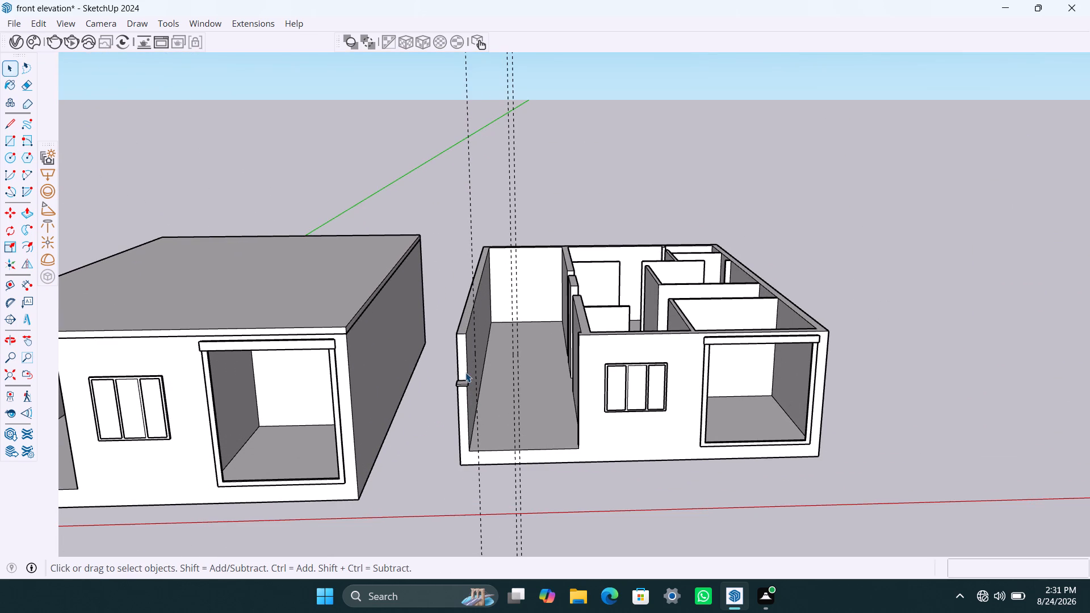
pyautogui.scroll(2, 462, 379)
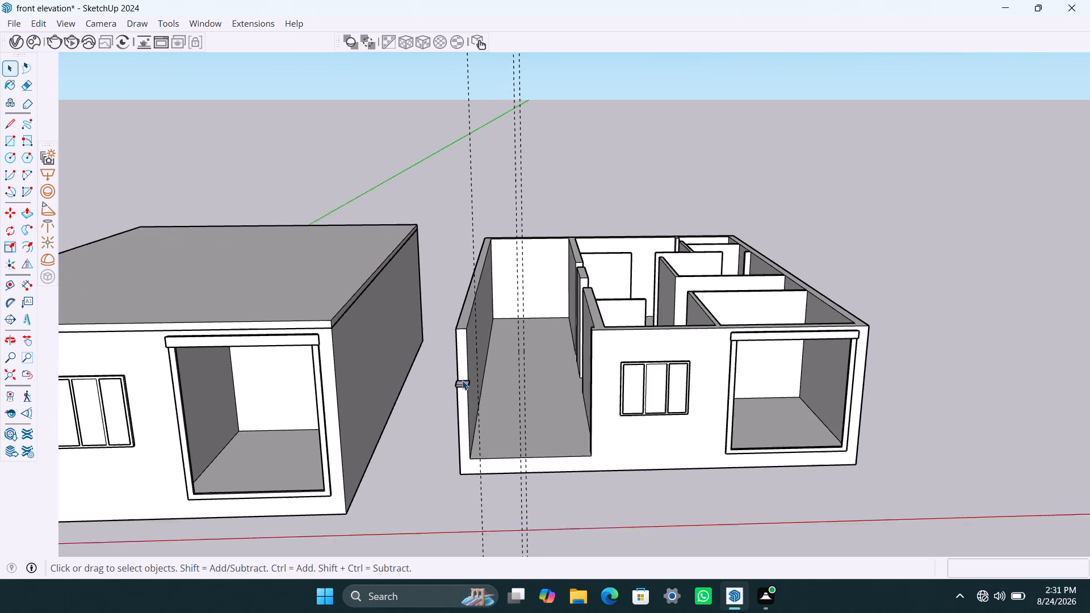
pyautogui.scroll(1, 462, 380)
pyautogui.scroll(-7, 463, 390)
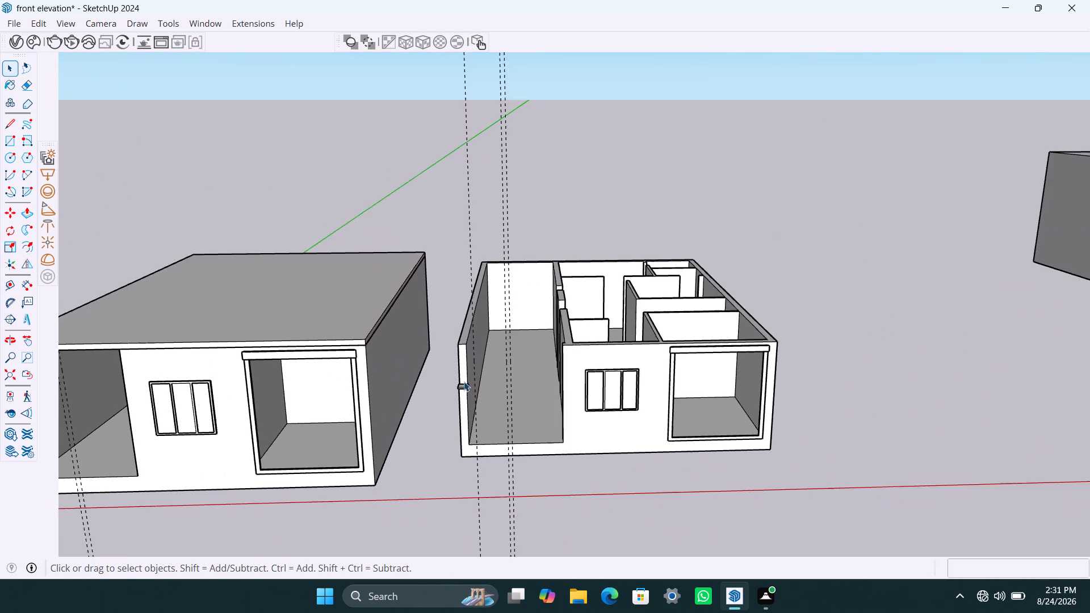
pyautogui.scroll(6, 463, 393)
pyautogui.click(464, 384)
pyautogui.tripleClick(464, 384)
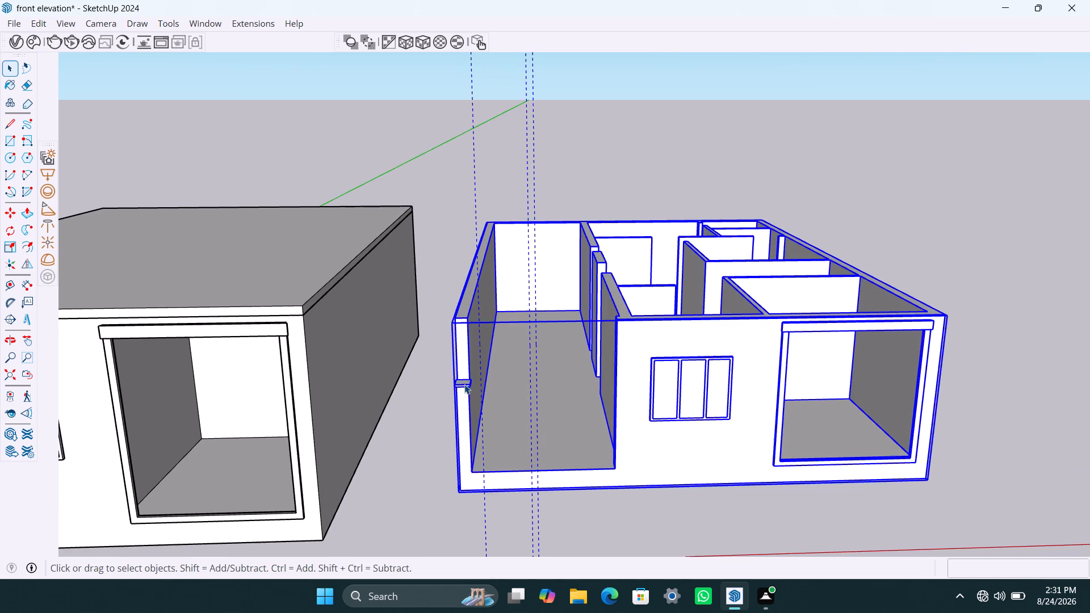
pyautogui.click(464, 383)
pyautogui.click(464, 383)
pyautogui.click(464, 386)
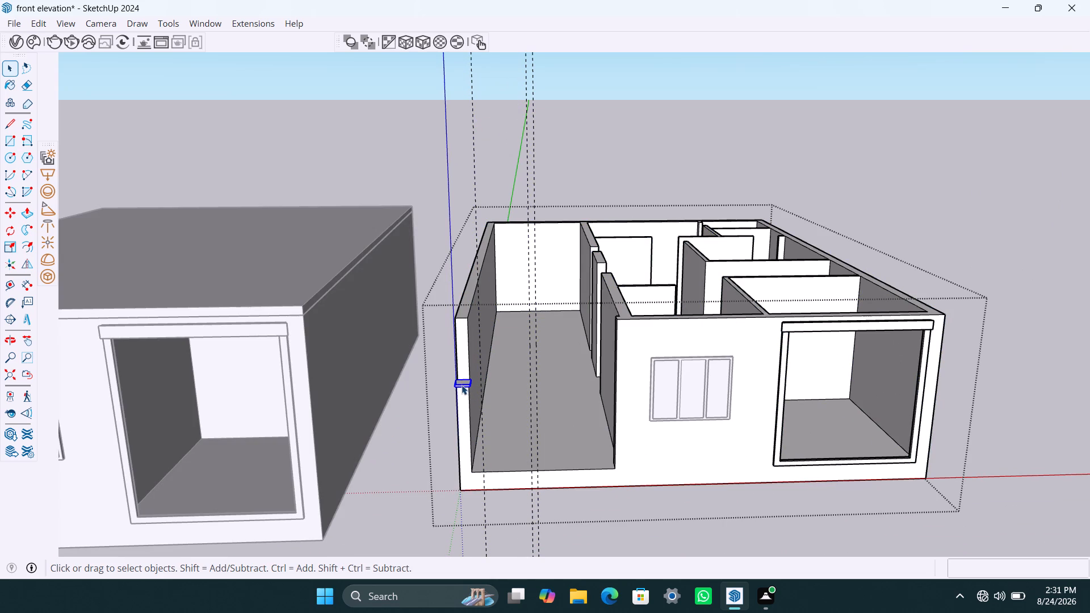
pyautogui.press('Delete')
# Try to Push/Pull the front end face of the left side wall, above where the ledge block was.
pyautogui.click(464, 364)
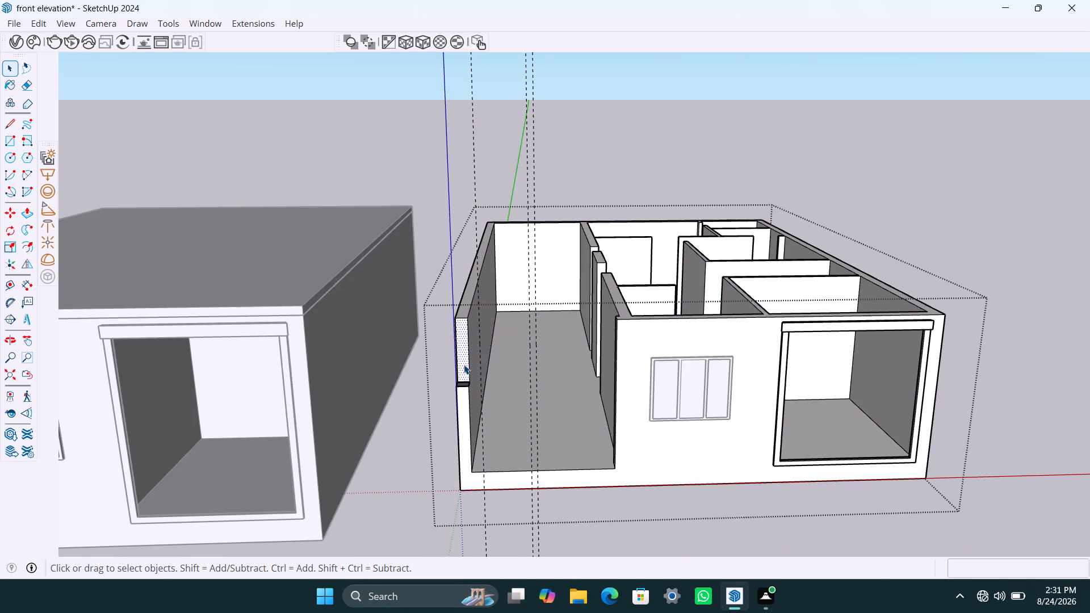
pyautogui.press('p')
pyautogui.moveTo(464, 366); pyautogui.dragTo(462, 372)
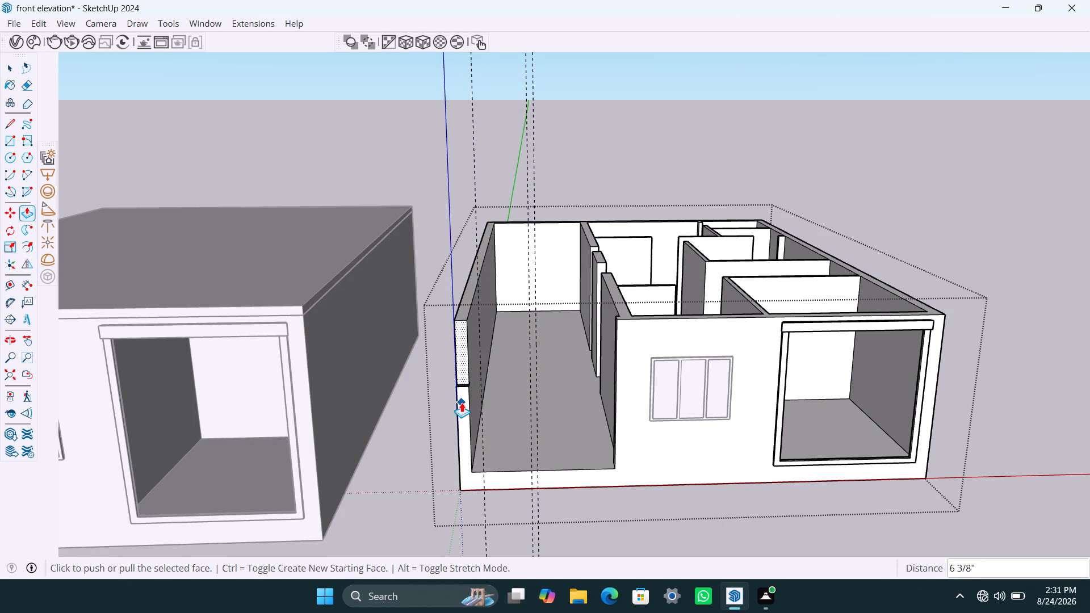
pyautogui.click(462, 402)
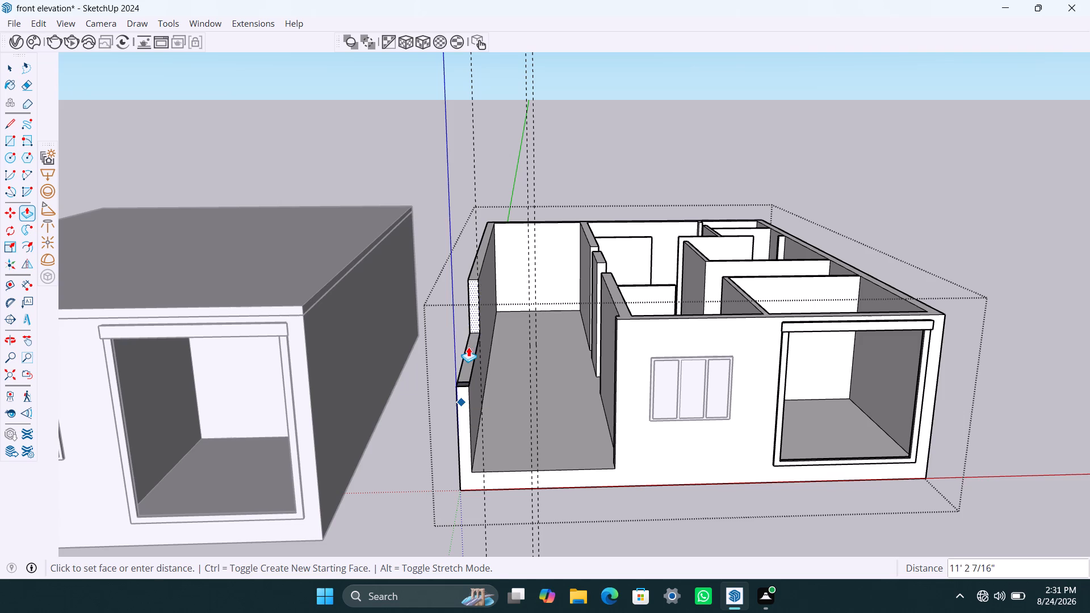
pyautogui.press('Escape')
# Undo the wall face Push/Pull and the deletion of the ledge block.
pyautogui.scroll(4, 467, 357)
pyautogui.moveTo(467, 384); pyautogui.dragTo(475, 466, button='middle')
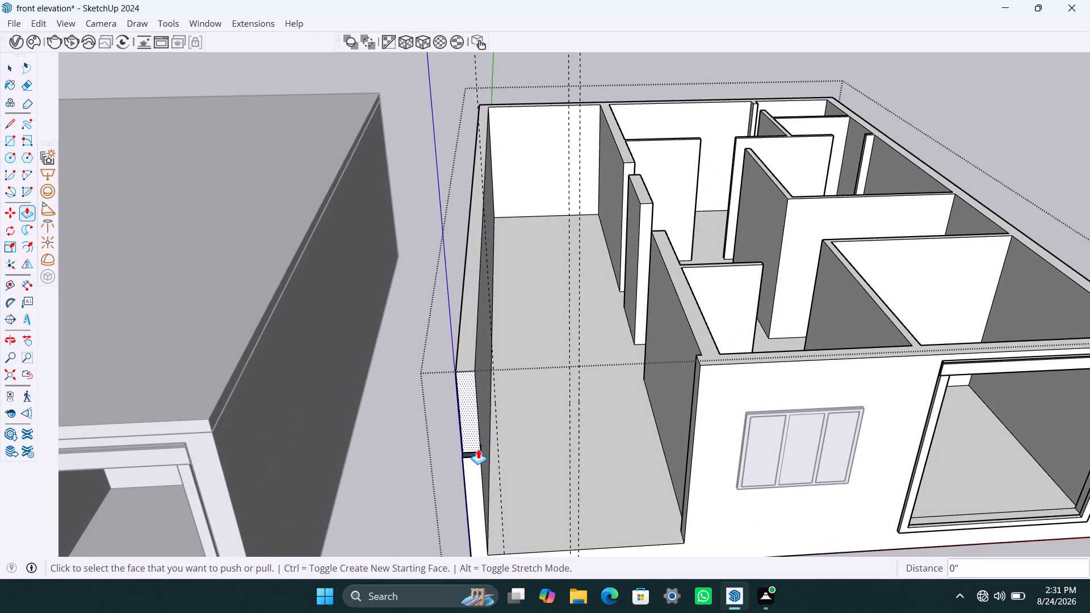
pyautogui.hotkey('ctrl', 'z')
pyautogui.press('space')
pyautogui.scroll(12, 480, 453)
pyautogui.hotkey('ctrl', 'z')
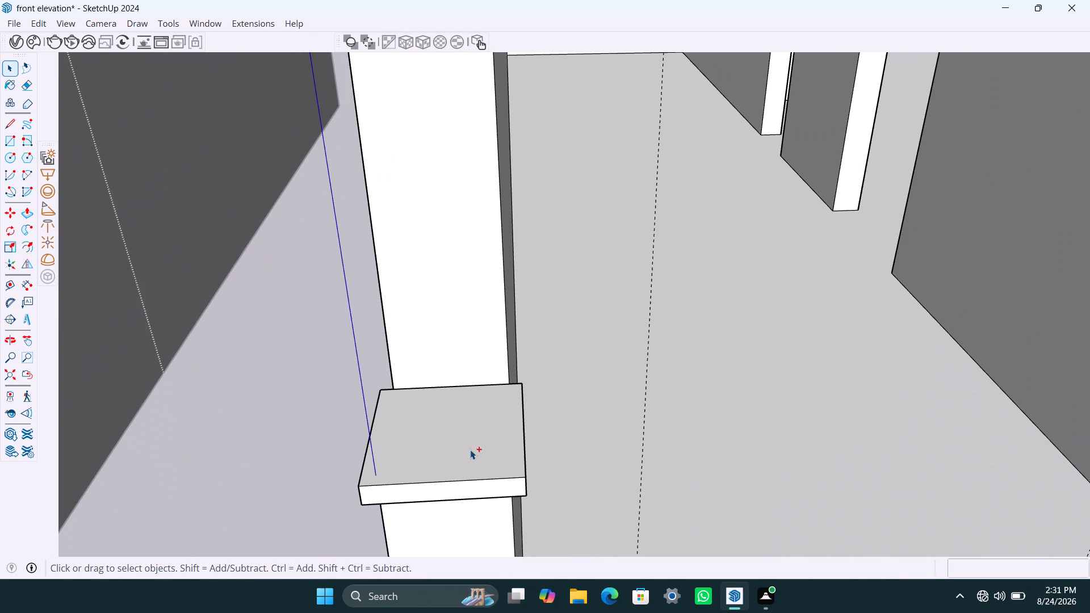
# Open the ledge block's group and Push/Pull its top face down through its full thickness to remove the block.
pyautogui.click(473, 449)
pyautogui.tripleClick(472, 454)
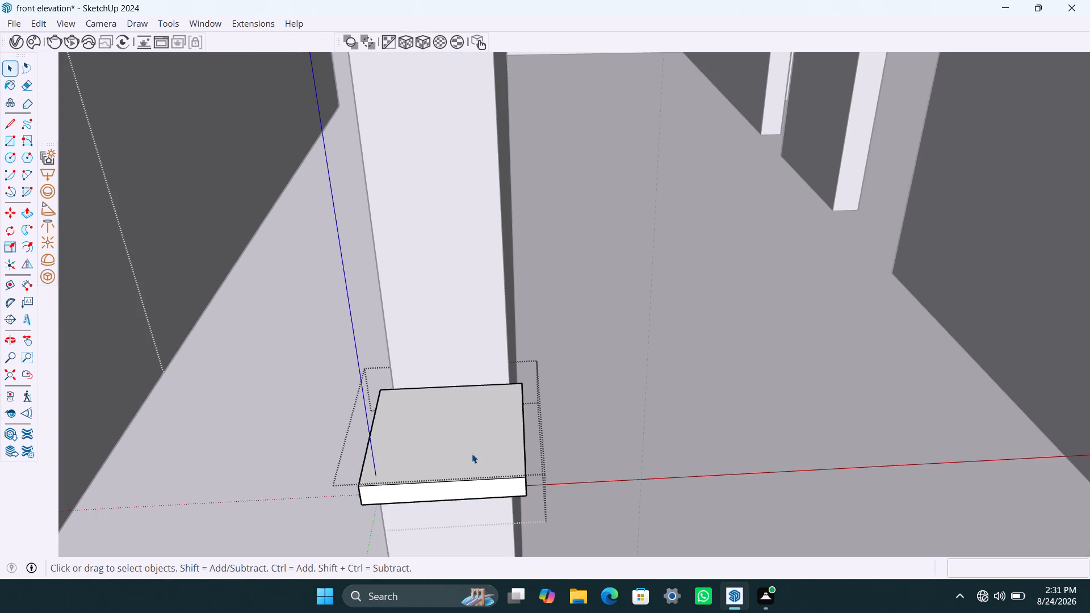
pyautogui.click(471, 455)
pyautogui.press('p')
pyautogui.click(471, 460)
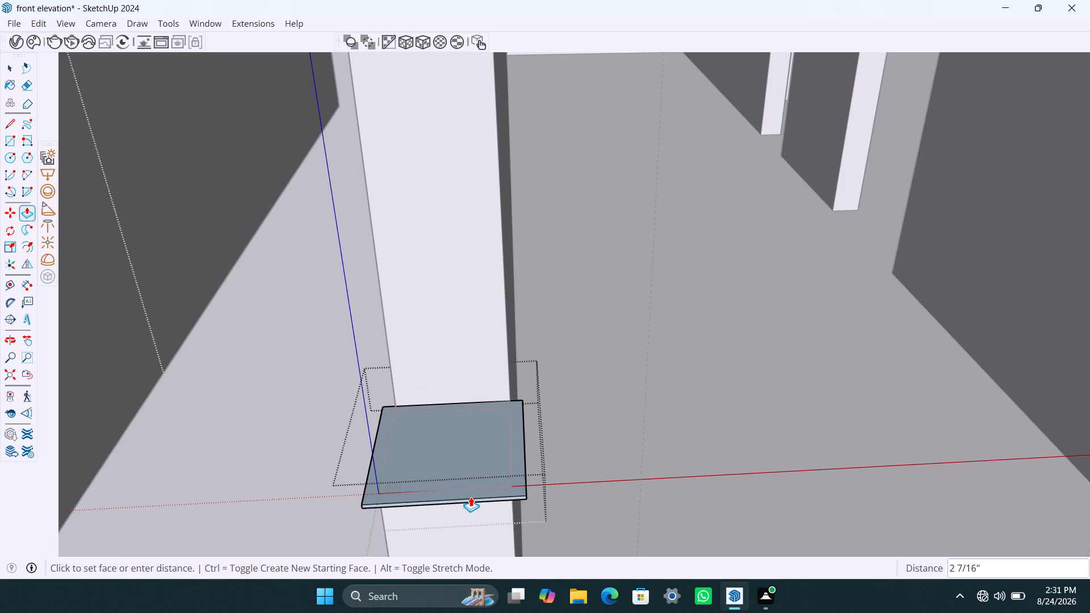
pyautogui.click(452, 494)
pyautogui.press('space')
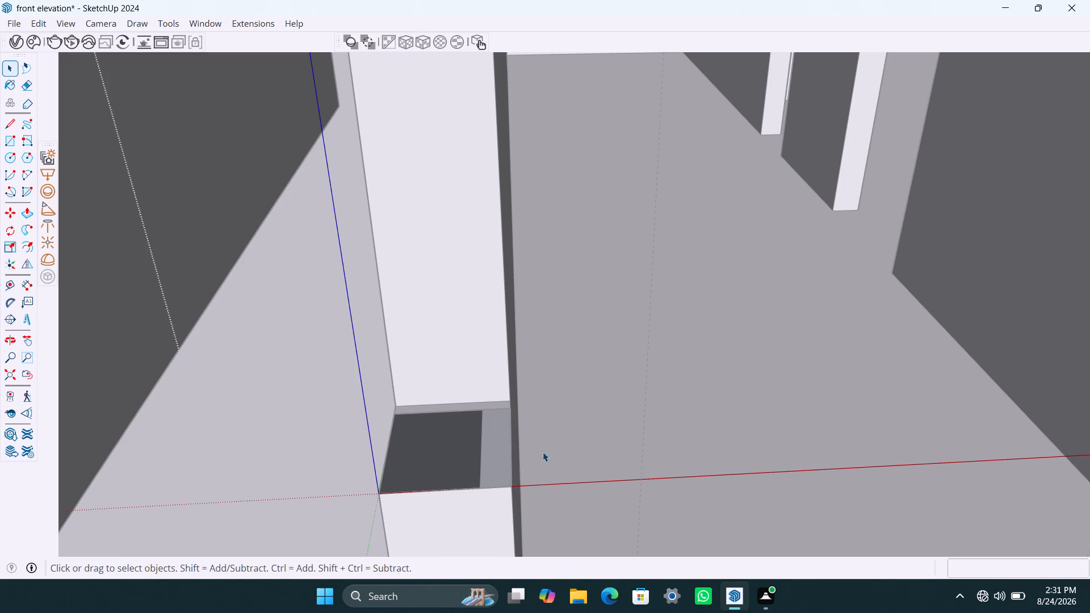
# Close the gap at the front end of the side wall with a 9" by 9" rectangle and delete the leftover edge.
pyautogui.click(543, 452)
pyautogui.press('r')
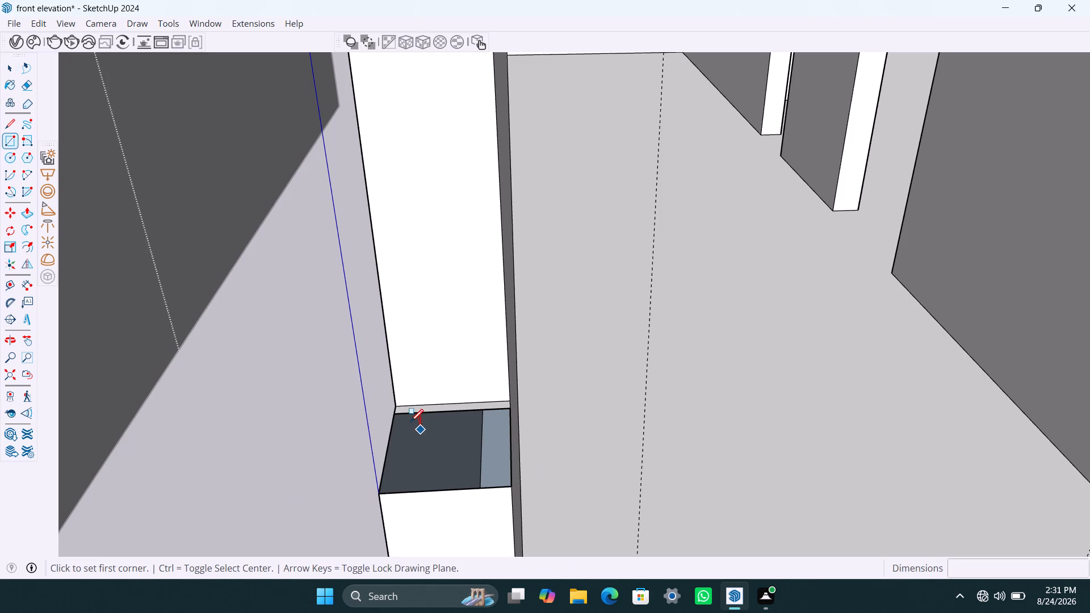
pyautogui.click(400, 415)
pyautogui.click(509, 489)
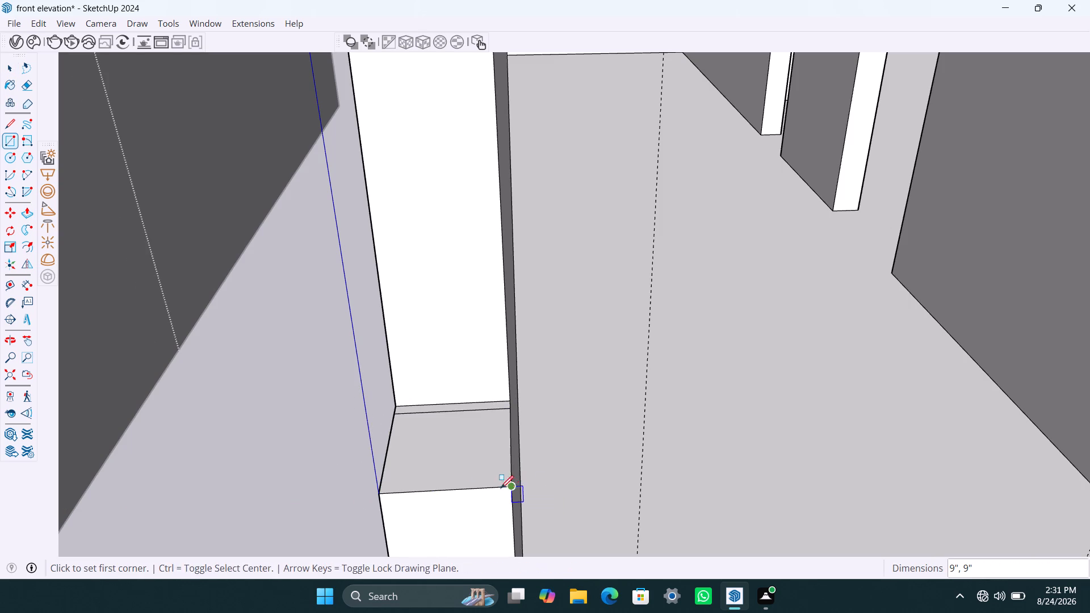
pyautogui.press('space')
pyautogui.click(455, 410)
pyautogui.press('Delete')
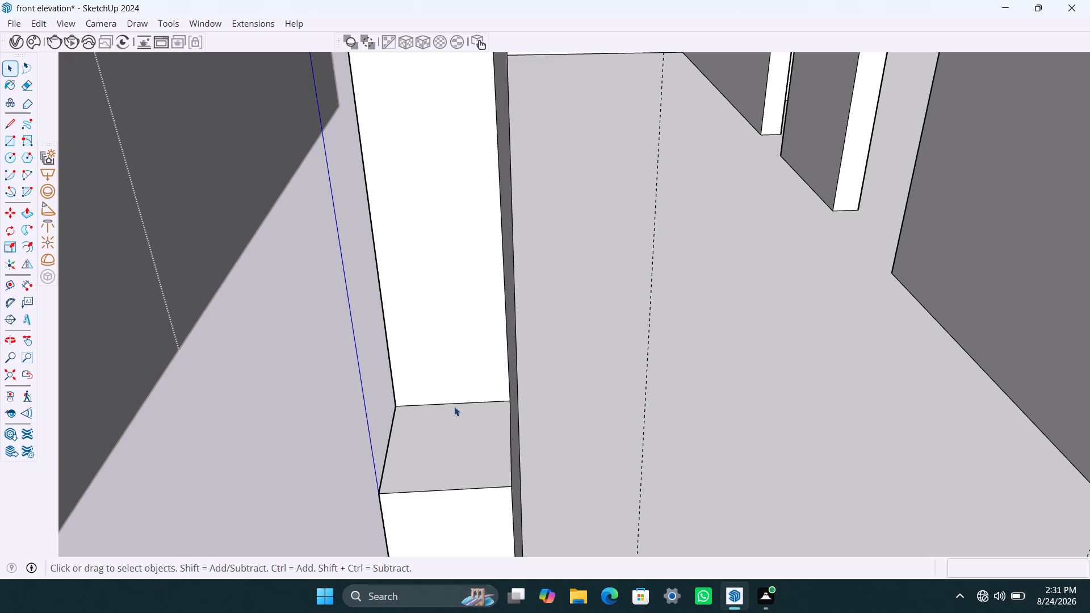
# Extend the side wall's recessed front face 10" flush with the base below and erase the seam edge between them.
pyautogui.click(455, 389)
pyautogui.press('p')
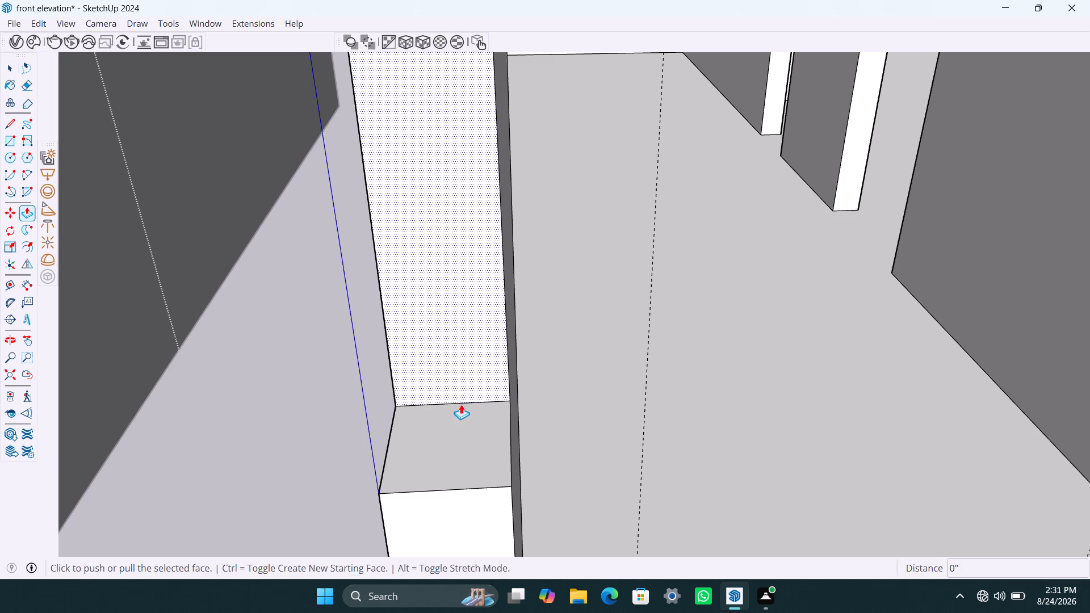
pyautogui.click(464, 385)
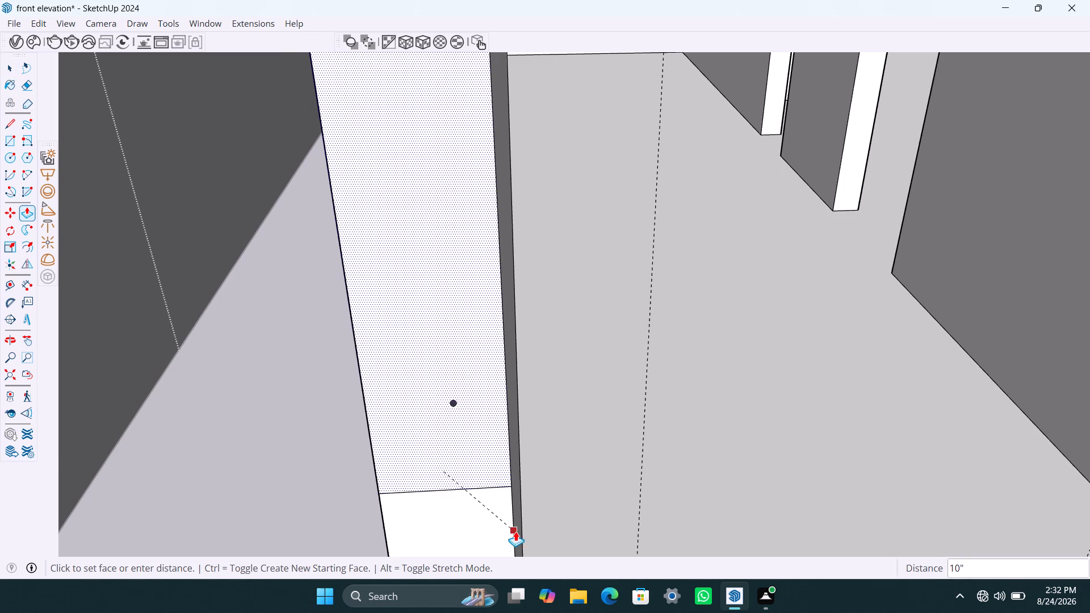
pyautogui.click(518, 530)
pyautogui.press('space')
pyautogui.press('e')
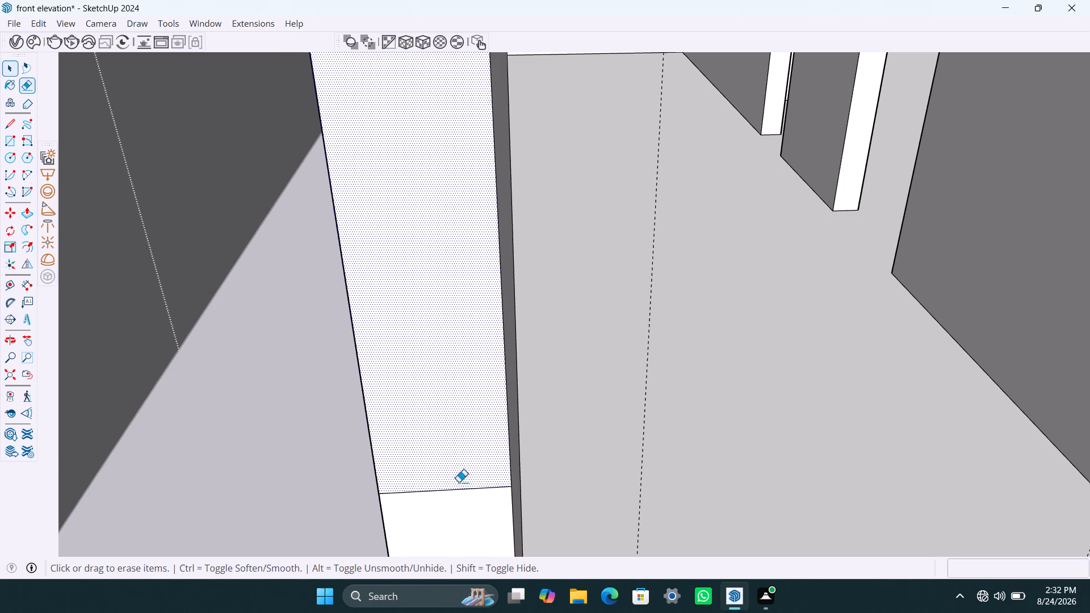
pyautogui.moveTo(459, 481); pyautogui.dragTo(455, 505)
pyautogui.scroll(-20, 463, 482)
pyautogui.scroll(-2, 463, 482)
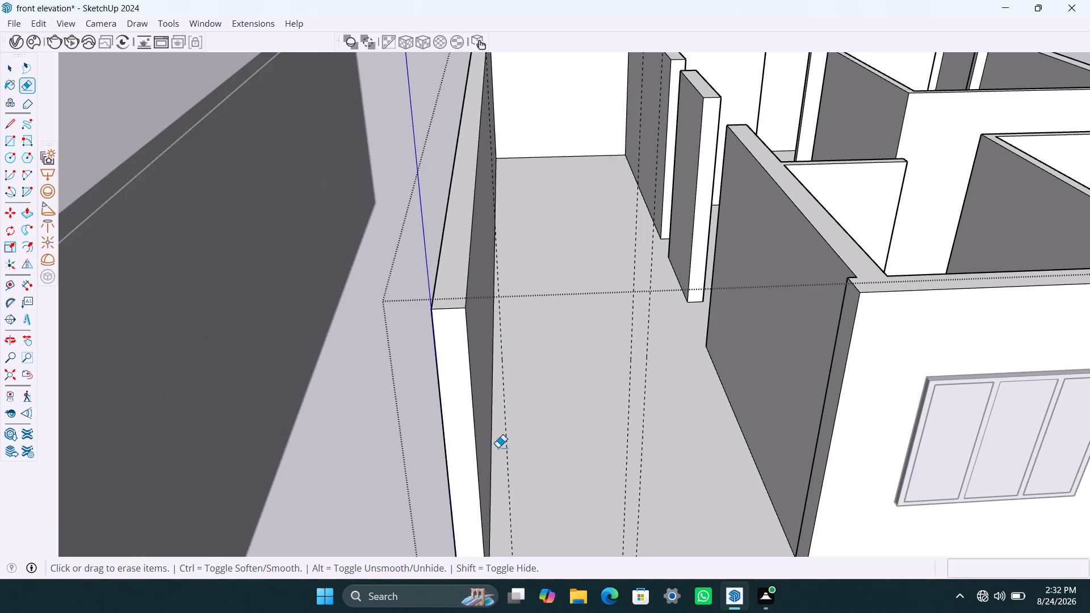
pyautogui.press('space')
pyautogui.scroll(-5, 540, 431)
pyautogui.scroll(-5, 588, 444)
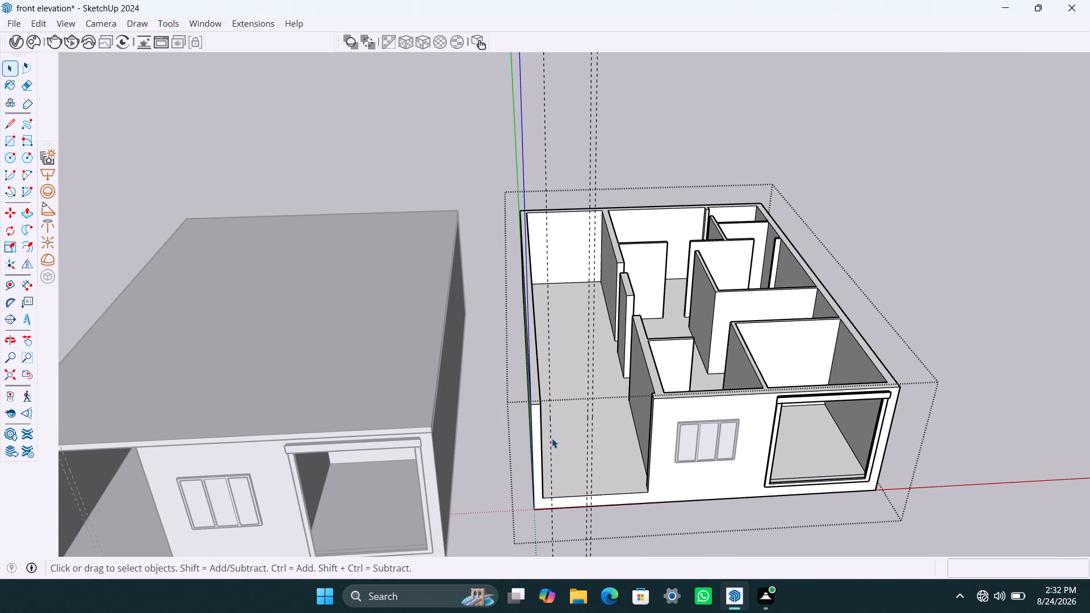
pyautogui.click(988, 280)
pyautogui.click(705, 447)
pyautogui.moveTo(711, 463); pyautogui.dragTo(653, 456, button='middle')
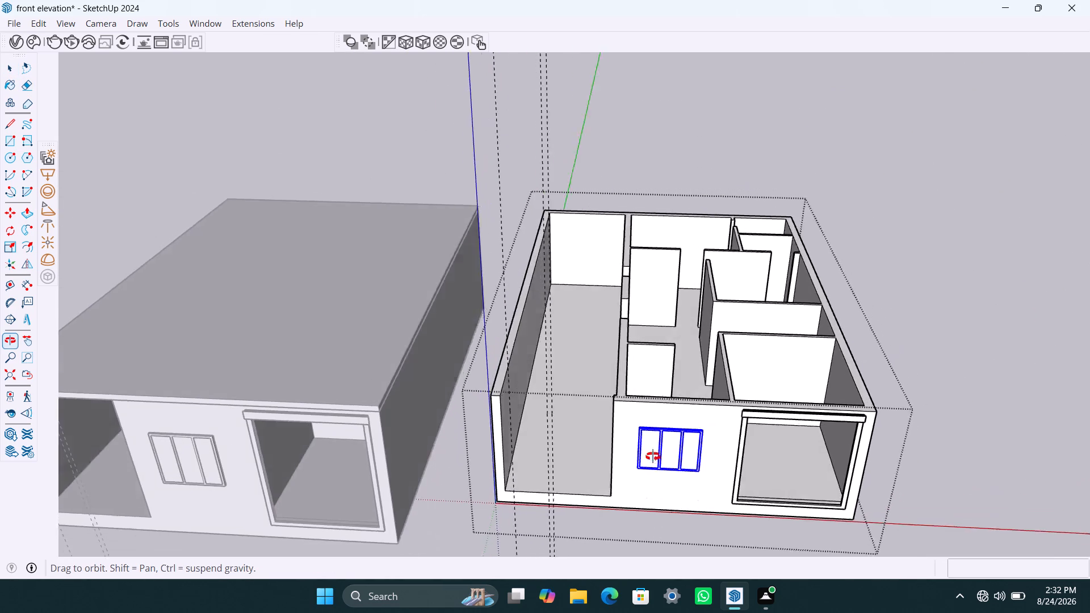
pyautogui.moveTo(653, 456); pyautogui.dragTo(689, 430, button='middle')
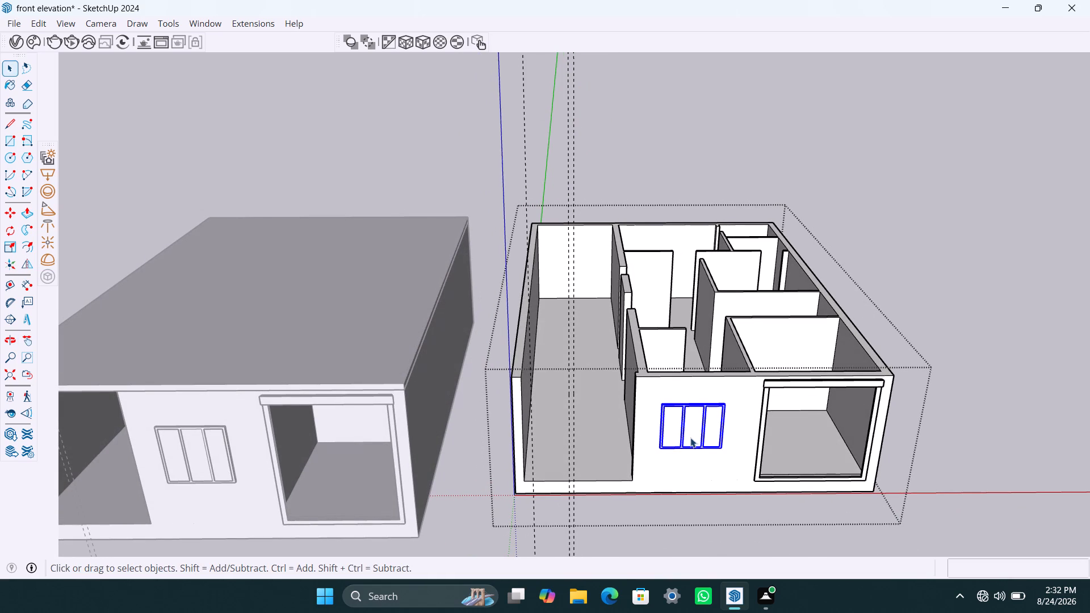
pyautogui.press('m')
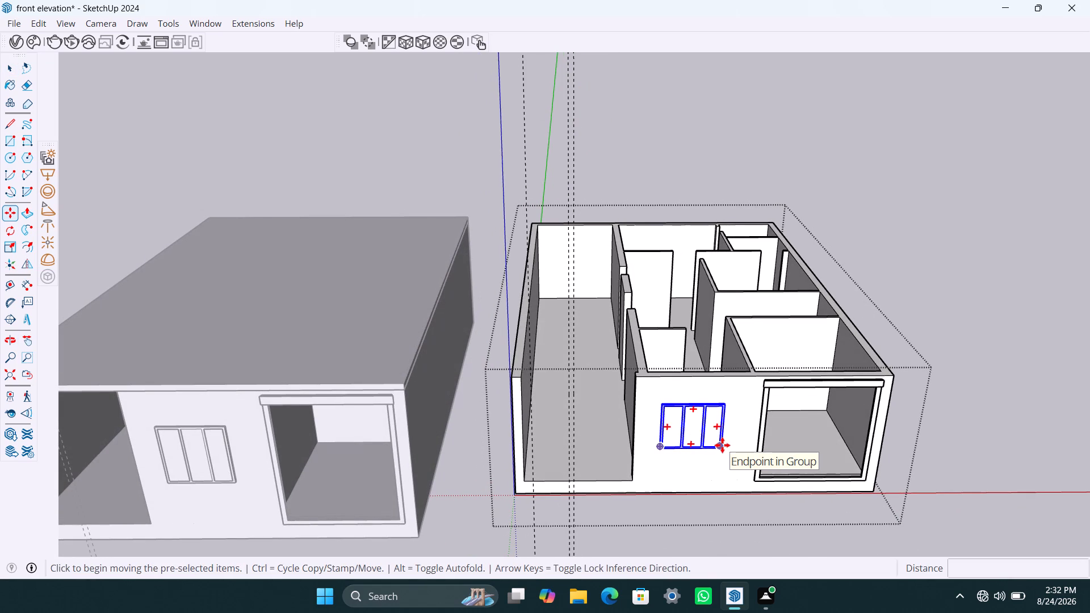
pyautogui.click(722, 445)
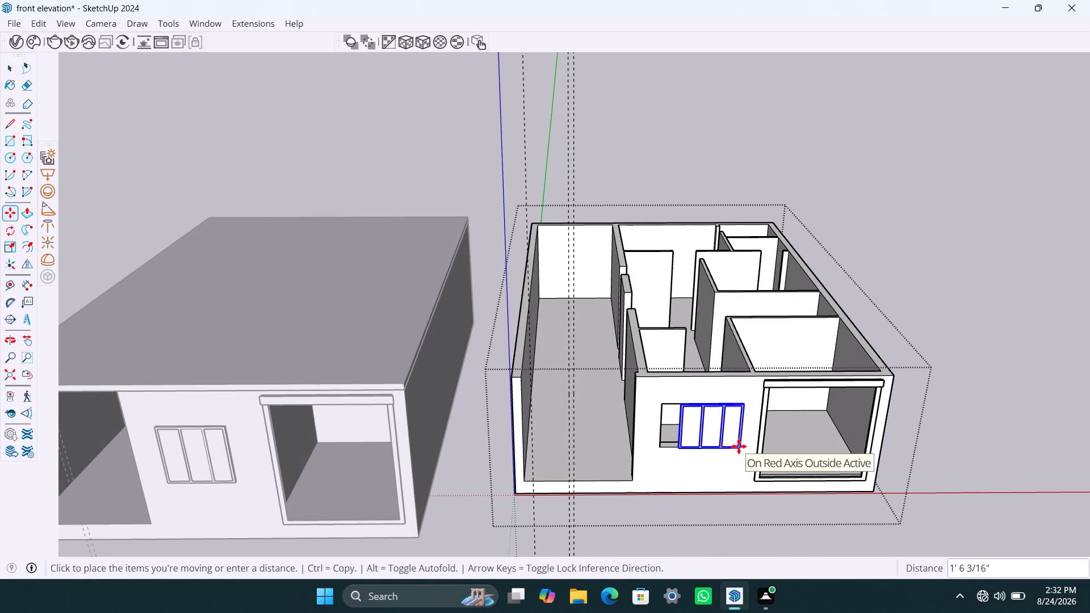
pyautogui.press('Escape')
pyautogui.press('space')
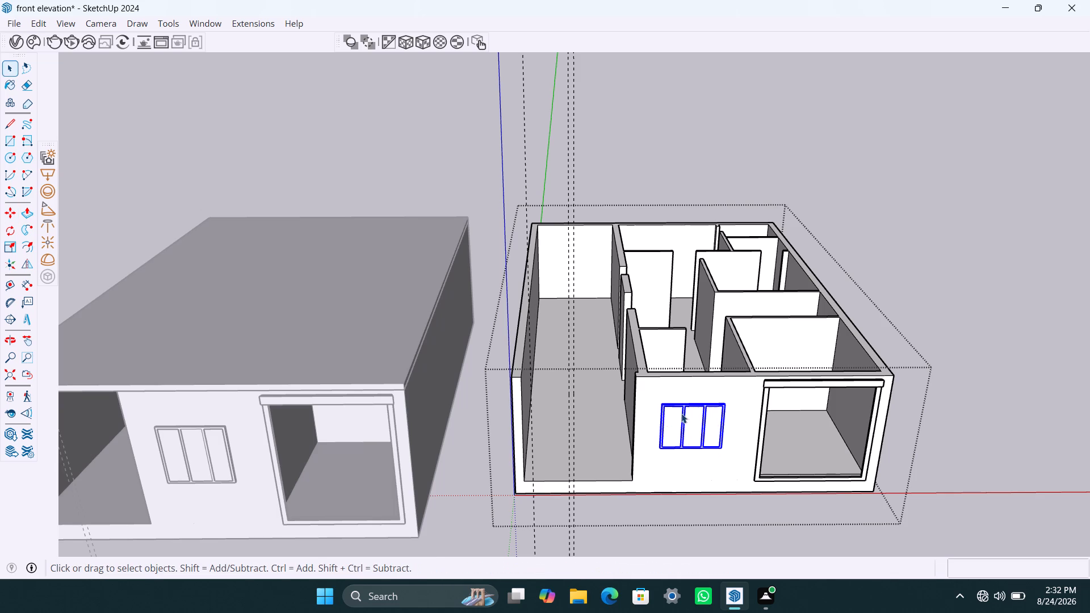
# Move the three-pane window out of the front wall opening to the empty space beside the house, about 41' away.
pyautogui.click(686, 435)
pyautogui.press('m')
pyautogui.click(688, 438)
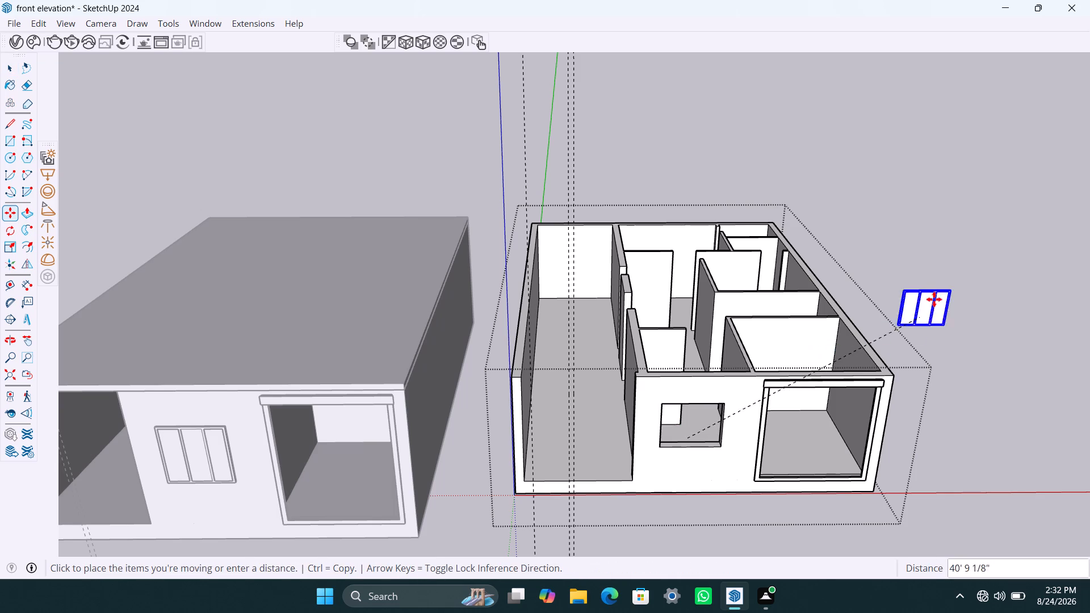
pyautogui.click(938, 292)
pyautogui.press('space')
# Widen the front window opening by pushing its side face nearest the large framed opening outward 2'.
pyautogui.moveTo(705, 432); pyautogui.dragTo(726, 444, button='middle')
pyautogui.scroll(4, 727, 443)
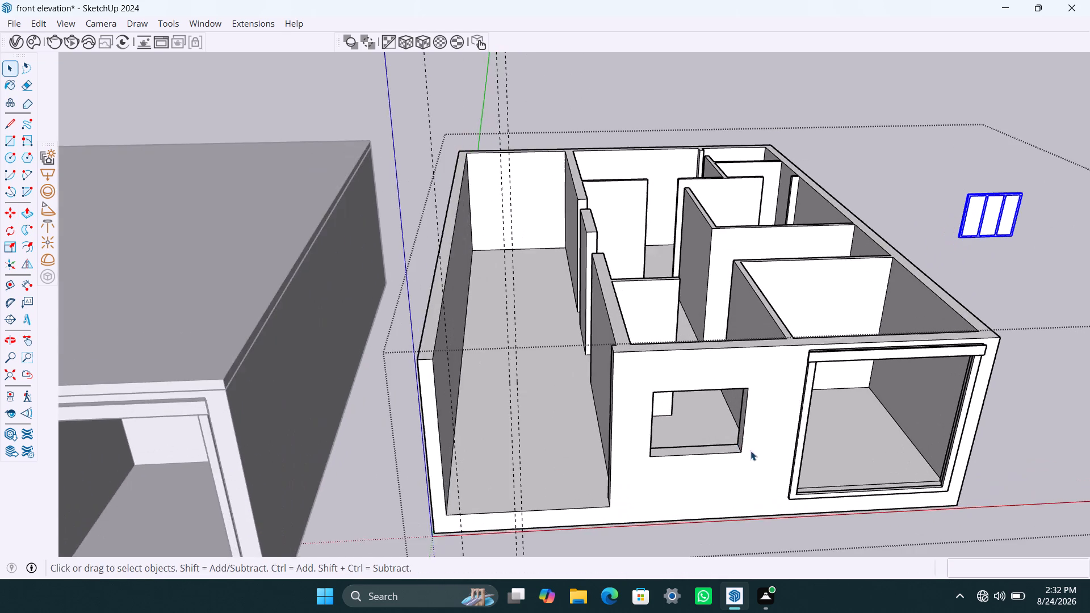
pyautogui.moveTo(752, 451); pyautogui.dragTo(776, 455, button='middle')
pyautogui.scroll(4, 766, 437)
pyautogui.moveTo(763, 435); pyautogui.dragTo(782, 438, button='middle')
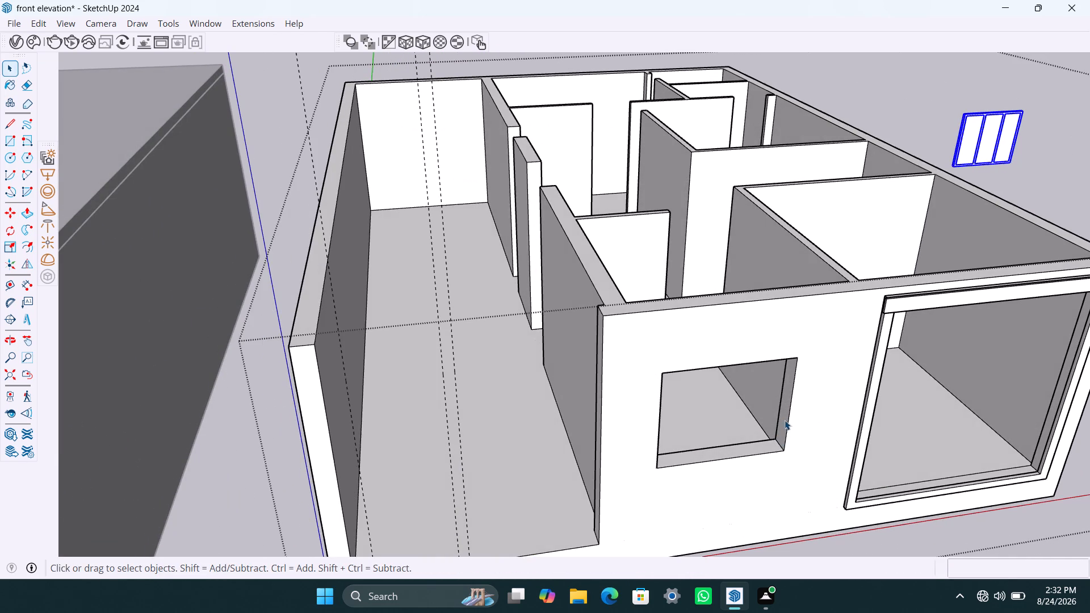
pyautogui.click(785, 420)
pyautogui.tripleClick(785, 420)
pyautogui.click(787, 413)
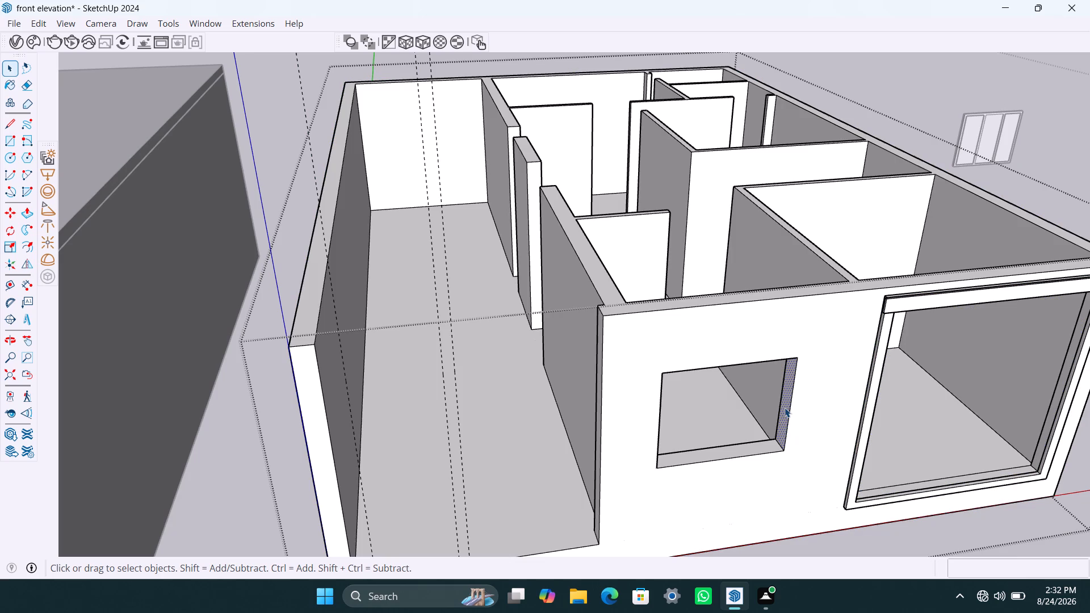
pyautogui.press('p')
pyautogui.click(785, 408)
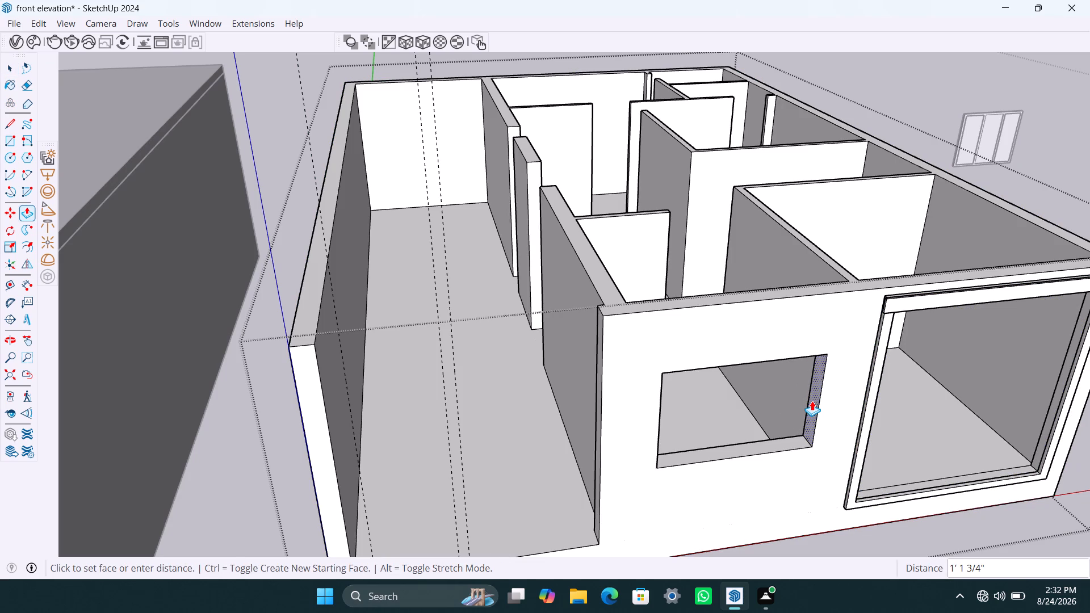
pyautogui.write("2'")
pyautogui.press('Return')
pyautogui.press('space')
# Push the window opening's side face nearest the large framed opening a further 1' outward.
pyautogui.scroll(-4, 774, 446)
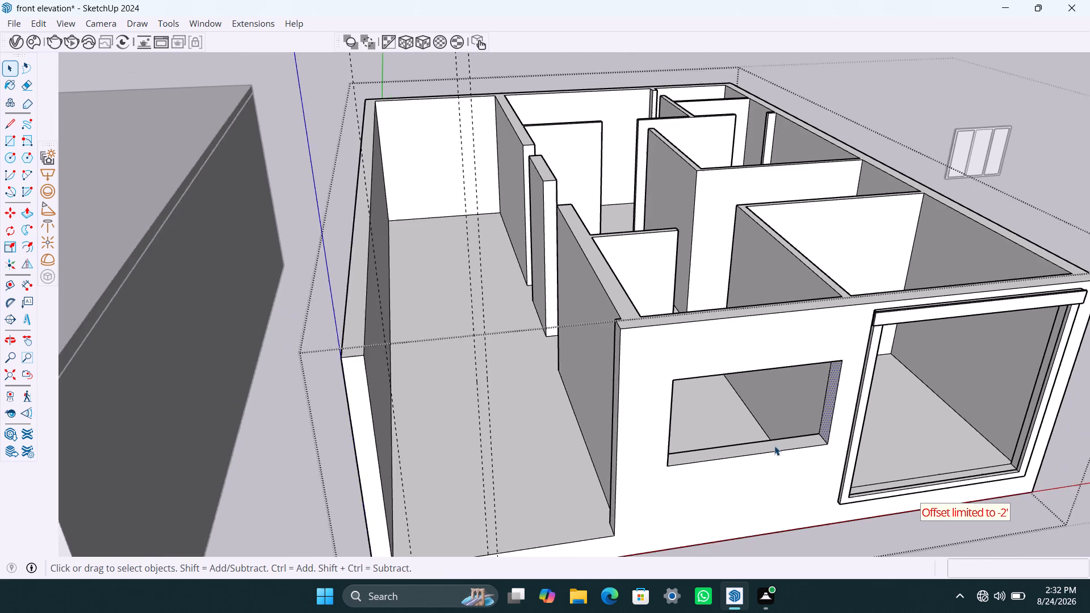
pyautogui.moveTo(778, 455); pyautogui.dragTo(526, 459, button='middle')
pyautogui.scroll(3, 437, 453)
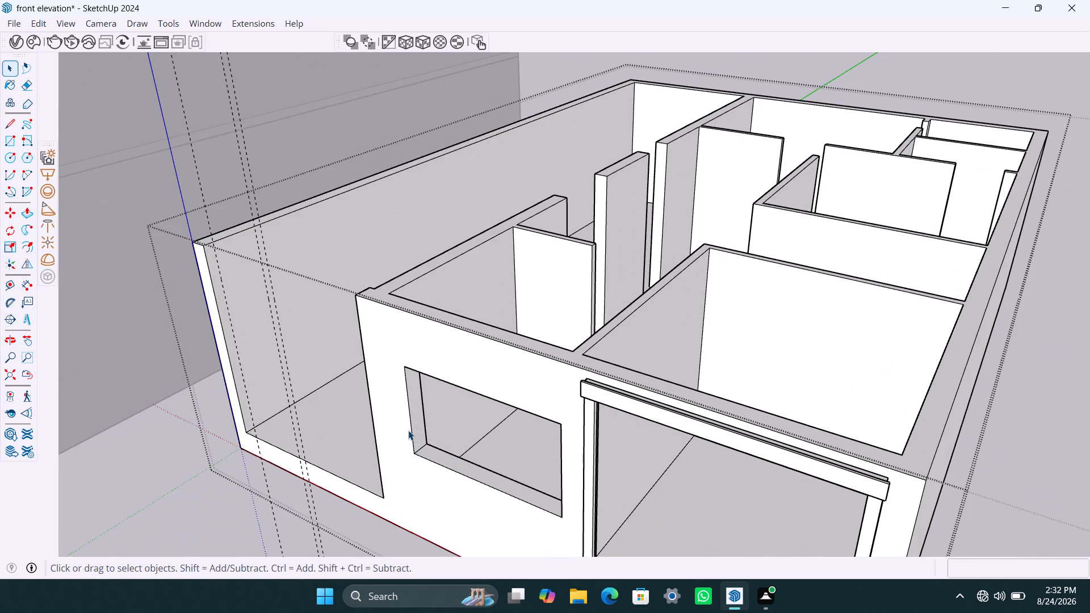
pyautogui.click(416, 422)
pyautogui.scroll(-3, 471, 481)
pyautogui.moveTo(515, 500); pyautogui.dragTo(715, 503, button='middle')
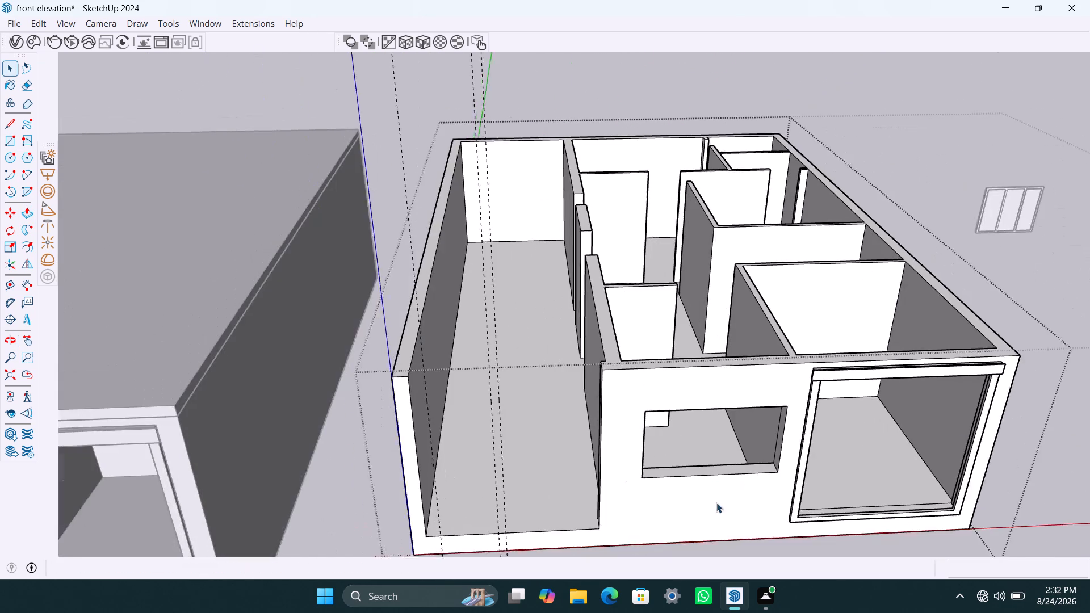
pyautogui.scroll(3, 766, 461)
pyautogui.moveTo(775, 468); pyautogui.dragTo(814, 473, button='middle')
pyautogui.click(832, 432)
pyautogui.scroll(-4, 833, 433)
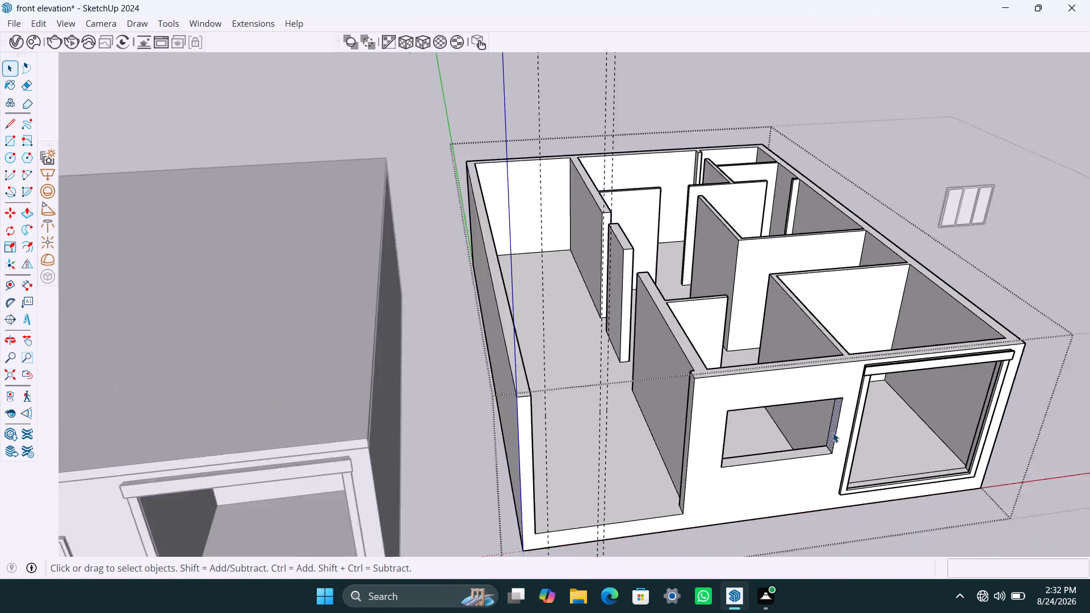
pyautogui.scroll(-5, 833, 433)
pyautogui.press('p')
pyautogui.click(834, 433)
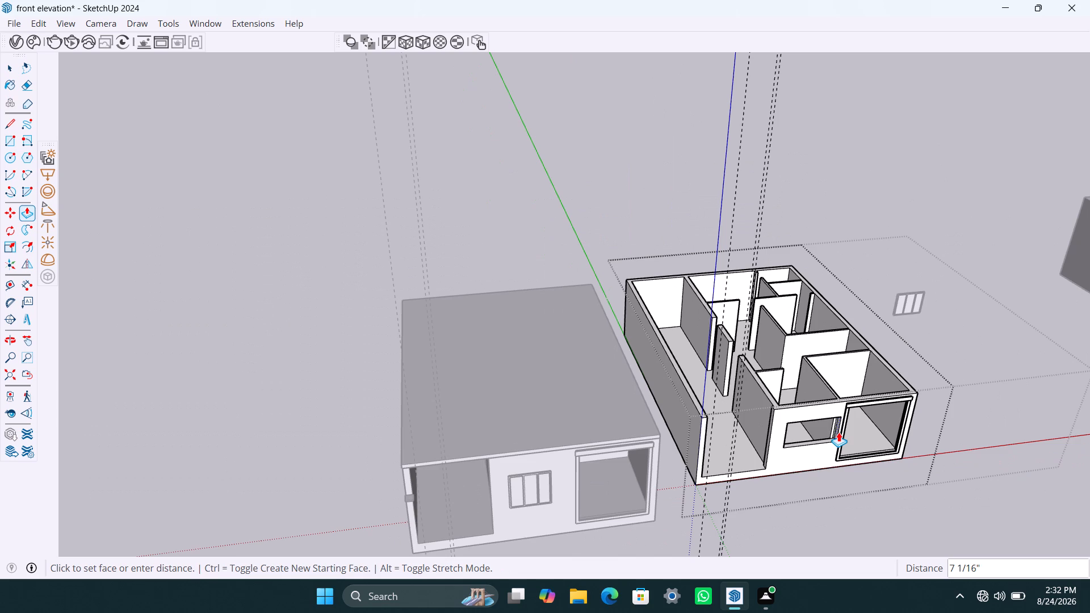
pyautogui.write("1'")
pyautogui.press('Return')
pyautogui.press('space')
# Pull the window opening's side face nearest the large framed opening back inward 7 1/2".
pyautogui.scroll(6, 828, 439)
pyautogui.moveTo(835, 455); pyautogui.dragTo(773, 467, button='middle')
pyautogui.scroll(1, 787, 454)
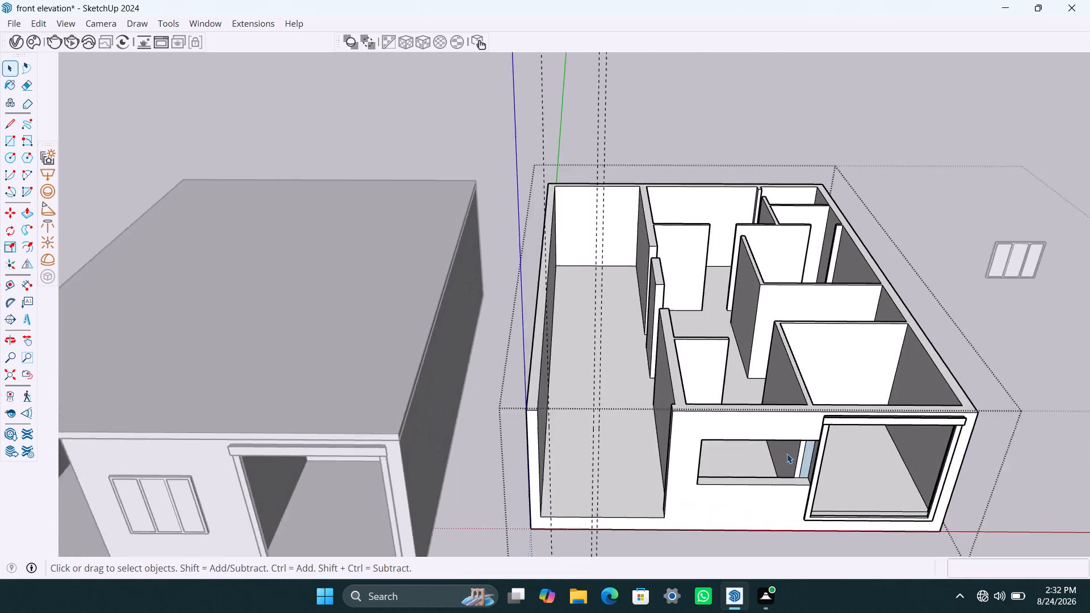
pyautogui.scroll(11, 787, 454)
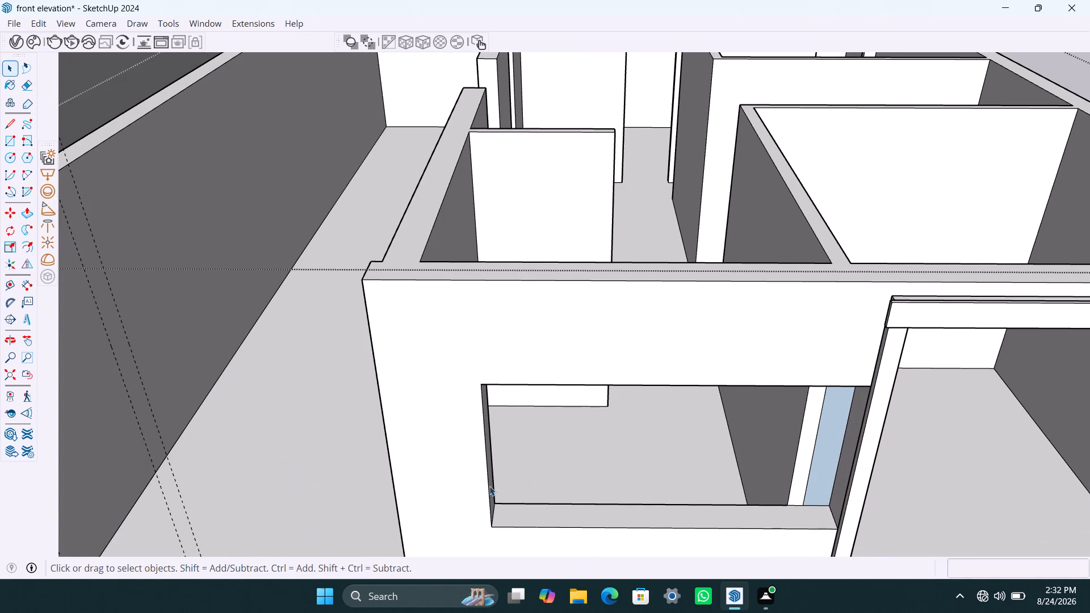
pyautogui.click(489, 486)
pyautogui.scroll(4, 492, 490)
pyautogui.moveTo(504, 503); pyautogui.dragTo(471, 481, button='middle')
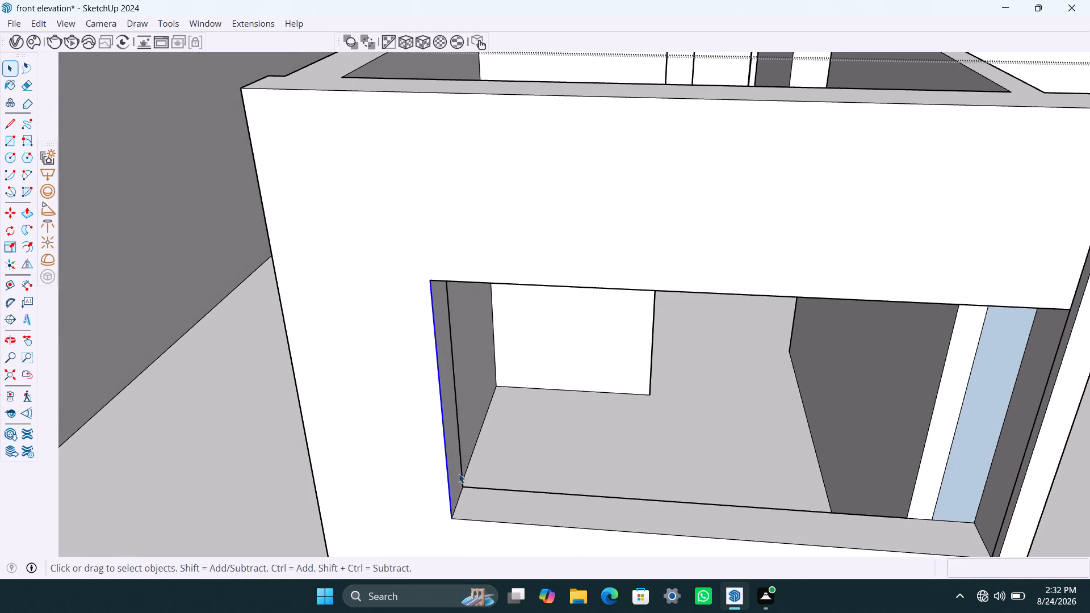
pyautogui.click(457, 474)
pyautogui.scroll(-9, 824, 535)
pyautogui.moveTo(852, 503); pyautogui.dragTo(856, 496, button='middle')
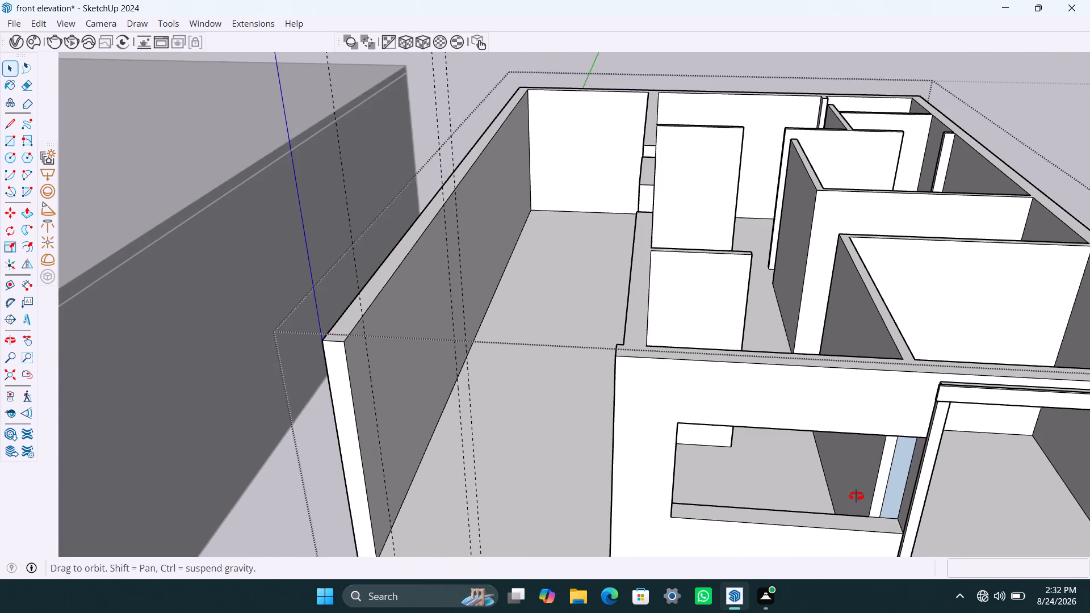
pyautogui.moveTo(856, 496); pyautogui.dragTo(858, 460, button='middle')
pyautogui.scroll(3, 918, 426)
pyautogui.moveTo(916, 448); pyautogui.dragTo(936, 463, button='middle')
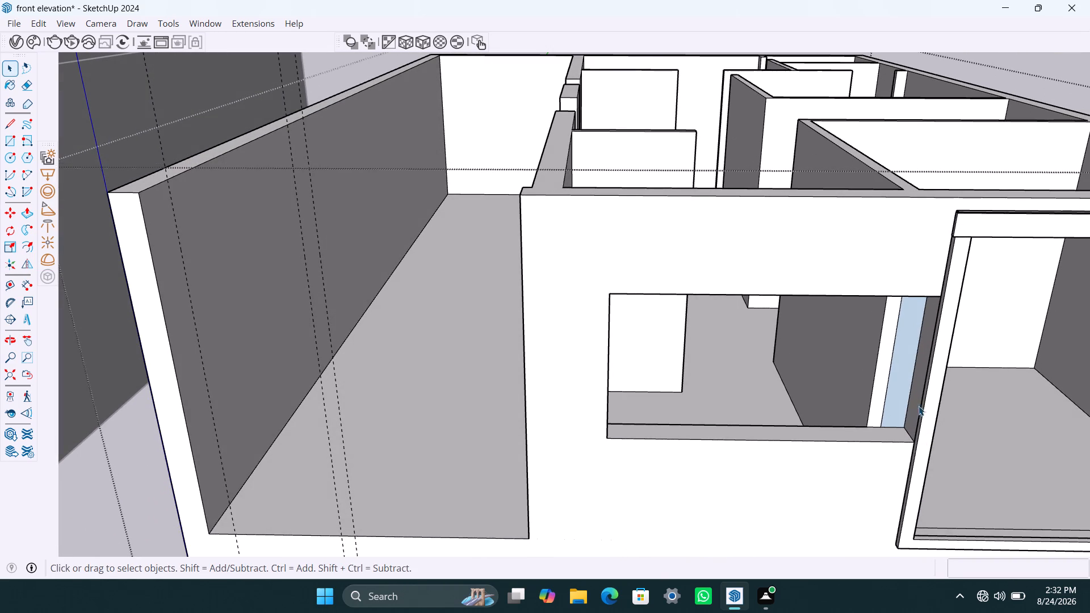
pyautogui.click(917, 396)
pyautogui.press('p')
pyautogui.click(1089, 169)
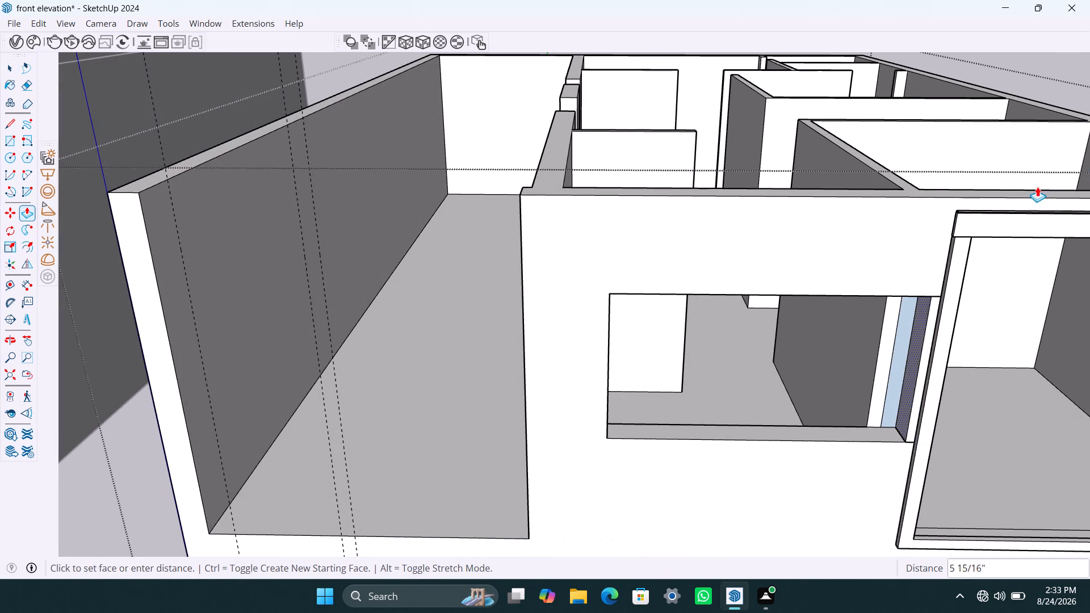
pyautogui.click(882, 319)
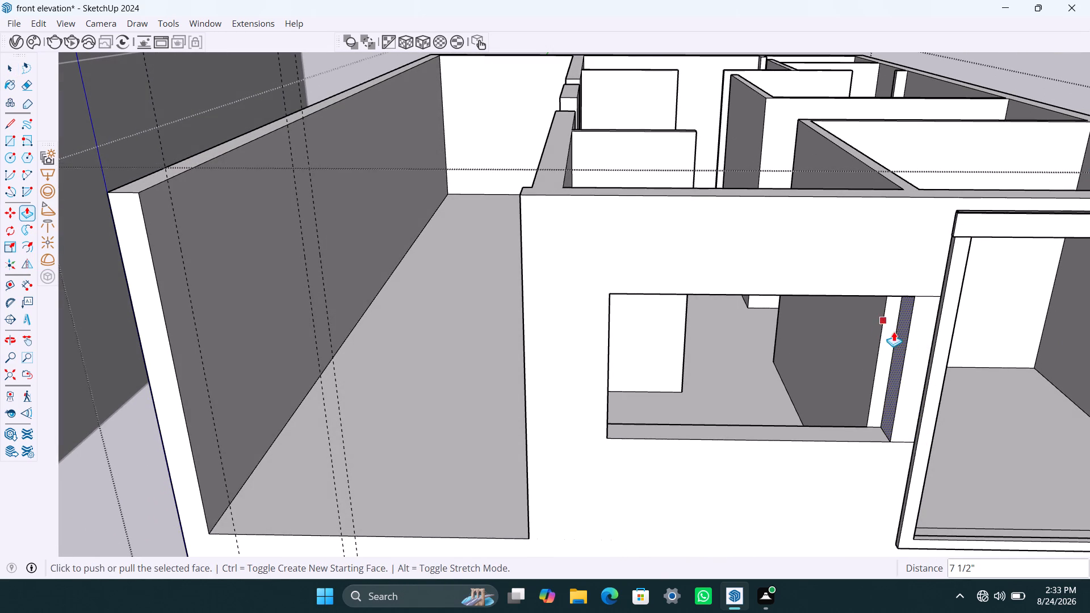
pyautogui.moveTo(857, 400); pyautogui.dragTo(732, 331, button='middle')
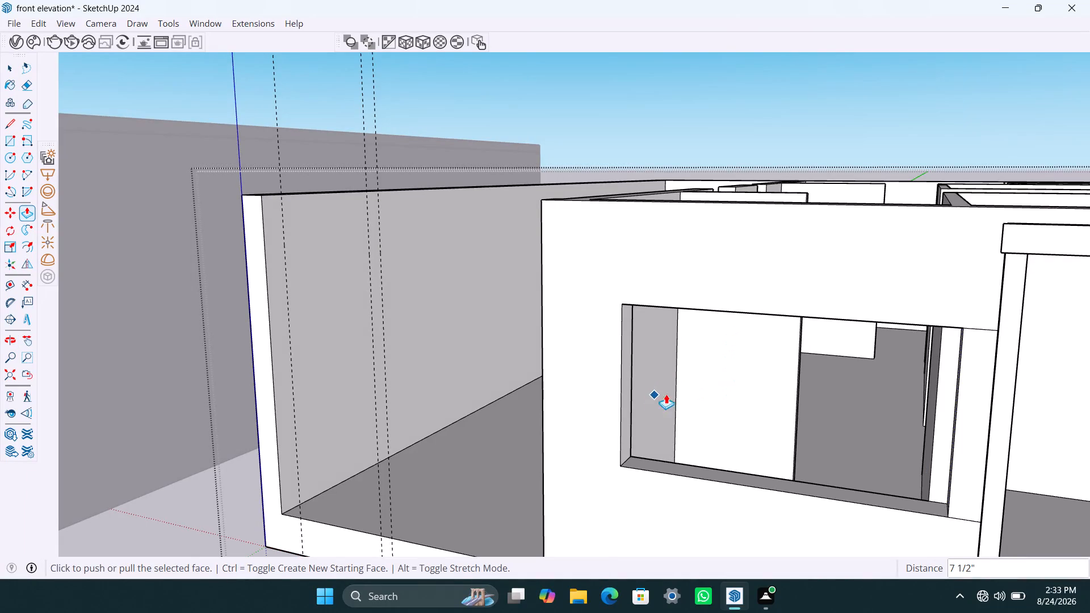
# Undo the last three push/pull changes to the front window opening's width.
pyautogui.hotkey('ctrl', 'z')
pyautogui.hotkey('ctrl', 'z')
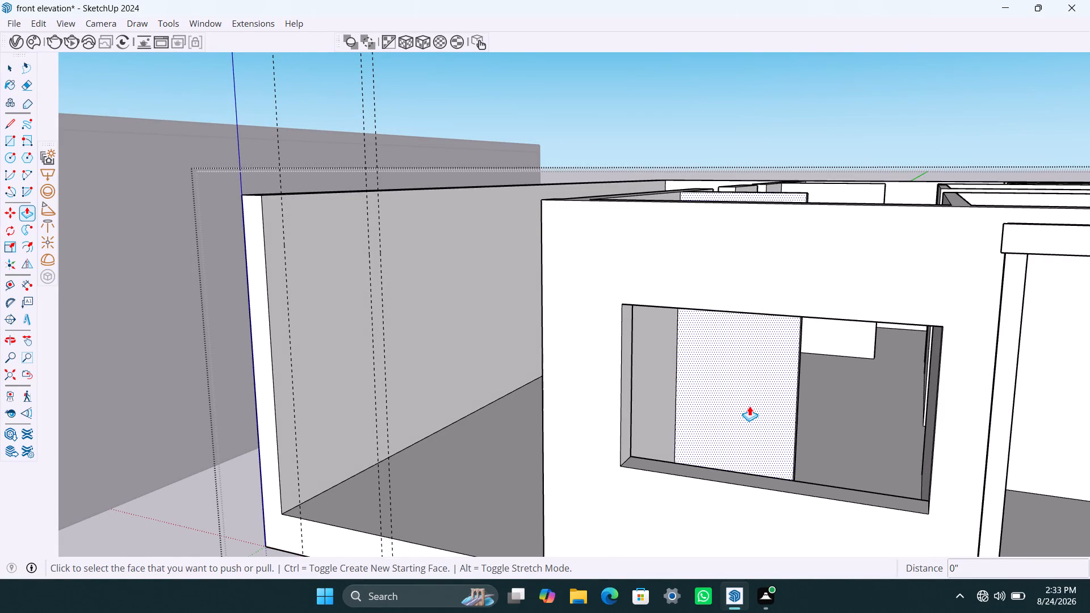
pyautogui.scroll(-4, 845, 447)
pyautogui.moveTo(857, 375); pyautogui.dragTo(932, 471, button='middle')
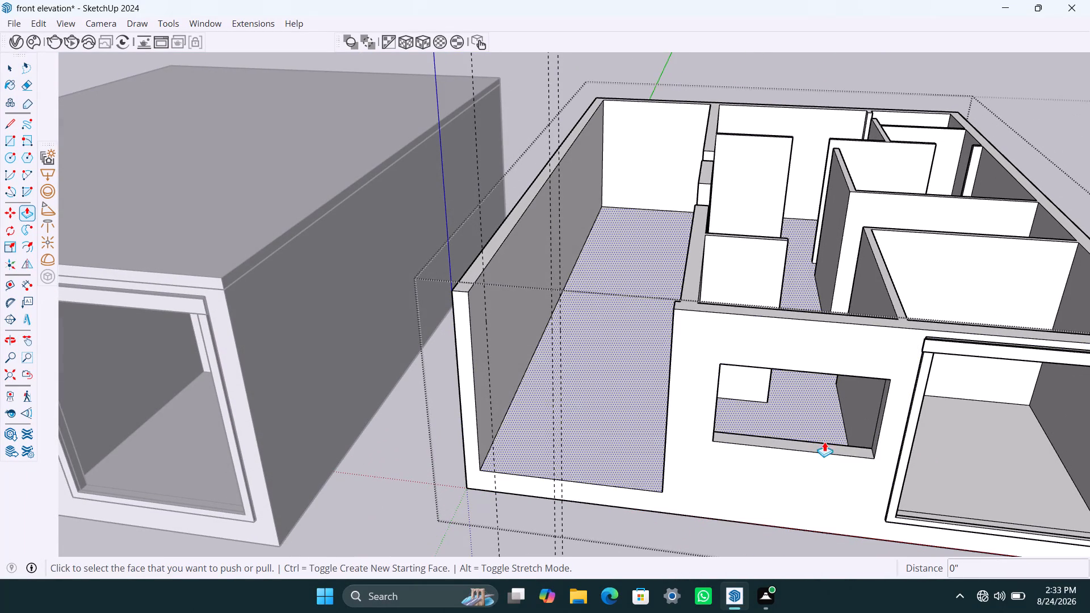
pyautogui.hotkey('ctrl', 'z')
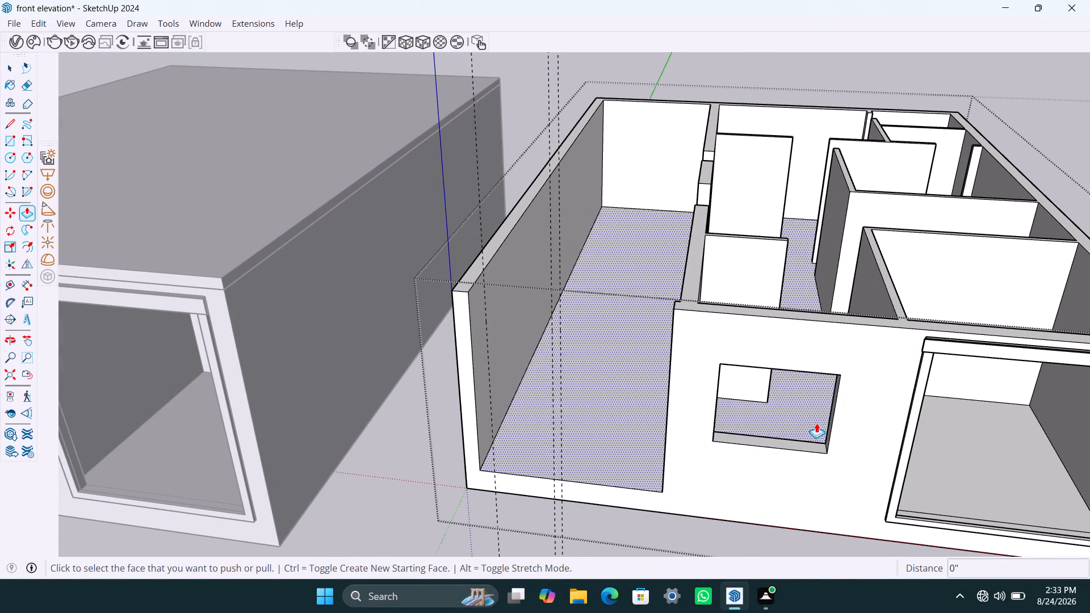
# Widen the front window opening by pushing its side face nearest the large framed opening outward 2'6".
pyautogui.moveTo(804, 444); pyautogui.dragTo(895, 454, button='middle')
pyautogui.scroll(3, 907, 389)
pyautogui.click(912, 381)
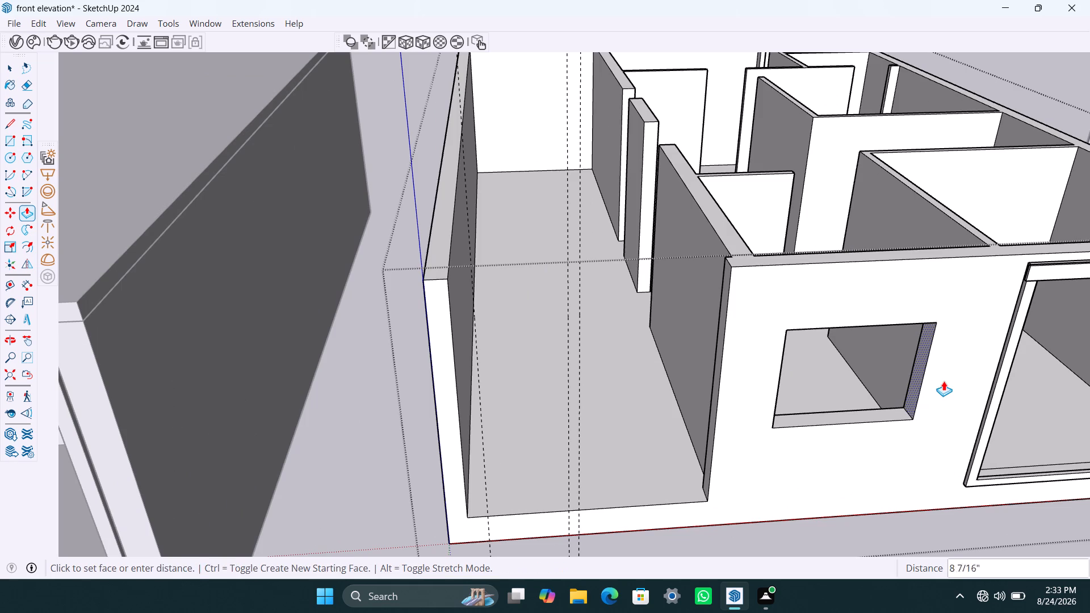
pyautogui.write('2\'6"')
pyautogui.press('Return')
pyautogui.press('space')
# Narrow the front window opening by pulling its side face farthest from the large framed opening inward 2'6".
pyautogui.scroll(-4, 870, 394)
pyautogui.moveTo(866, 409); pyautogui.dragTo(704, 404, button='middle')
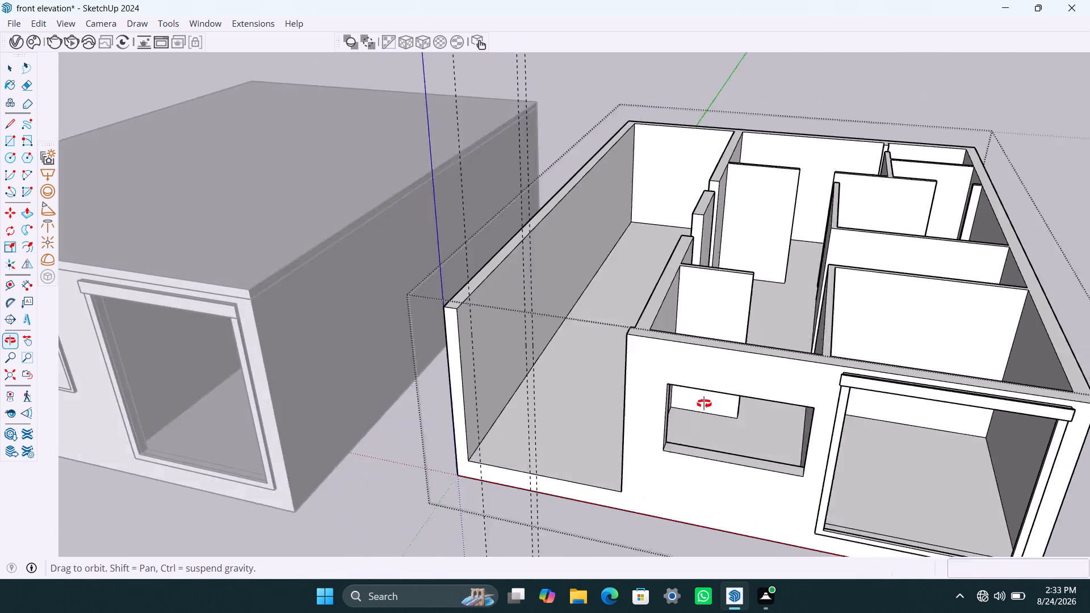
pyautogui.moveTo(704, 404); pyautogui.dragTo(691, 402, button='middle')
pyautogui.scroll(4, 620, 428)
pyautogui.click(607, 418)
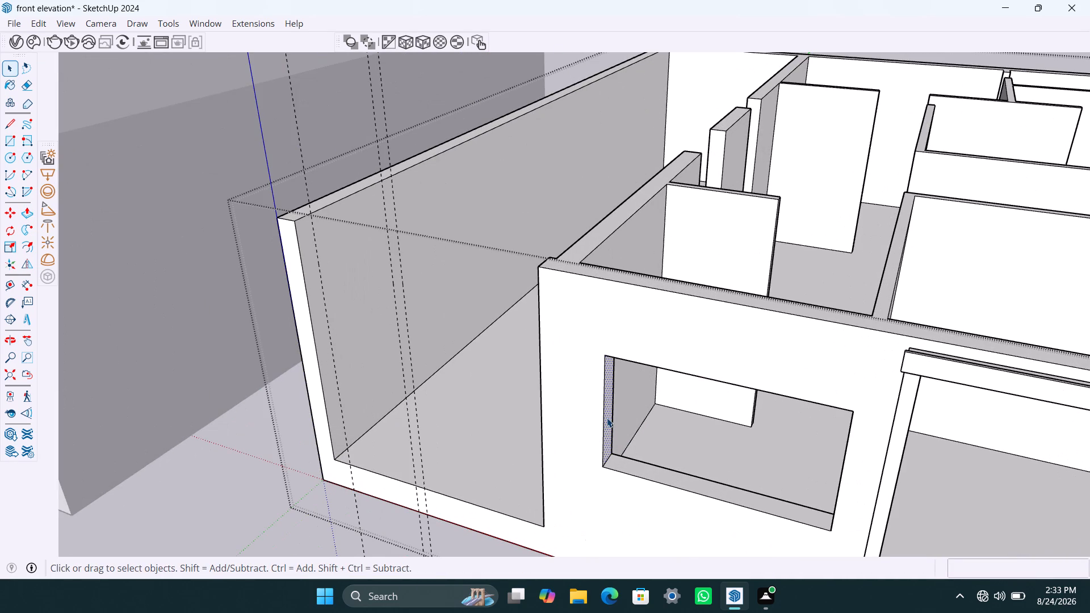
pyautogui.press('p')
pyautogui.click(607, 418)
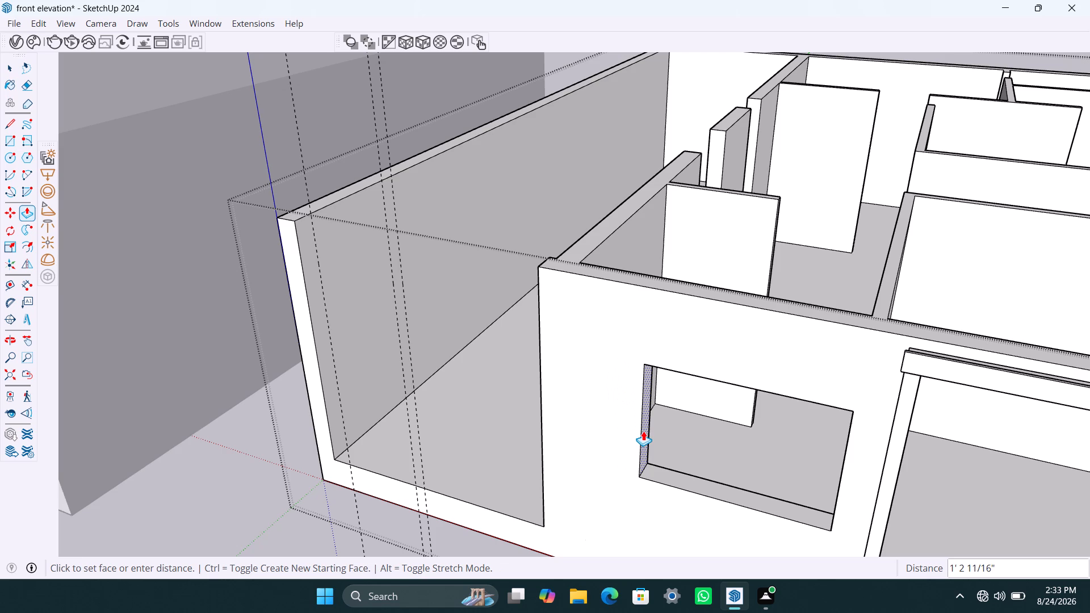
pyautogui.write('2\'6"')
pyautogui.press('Return')
pyautogui.press('space')
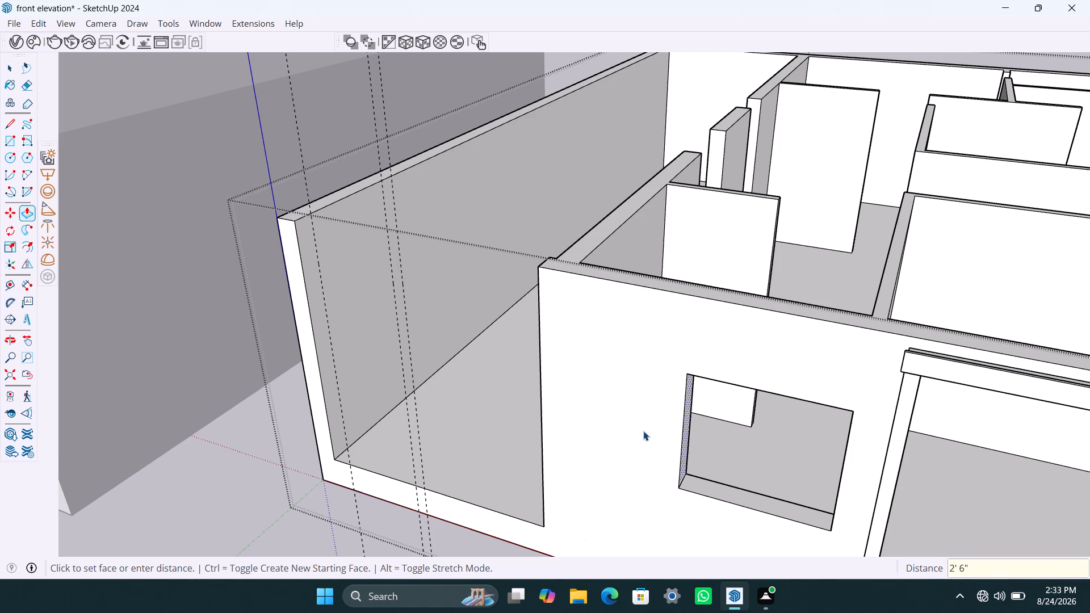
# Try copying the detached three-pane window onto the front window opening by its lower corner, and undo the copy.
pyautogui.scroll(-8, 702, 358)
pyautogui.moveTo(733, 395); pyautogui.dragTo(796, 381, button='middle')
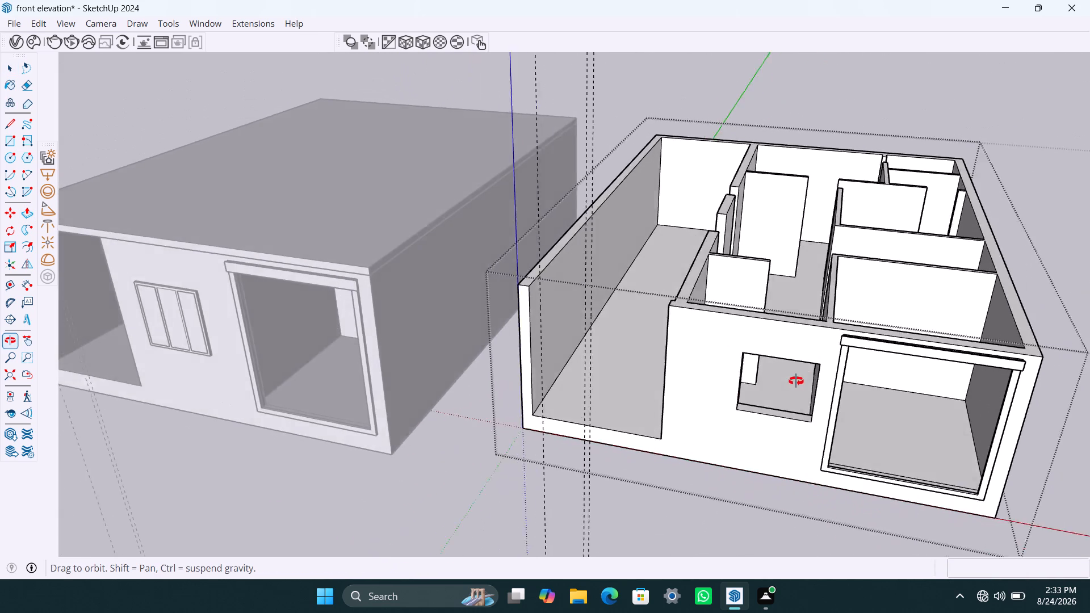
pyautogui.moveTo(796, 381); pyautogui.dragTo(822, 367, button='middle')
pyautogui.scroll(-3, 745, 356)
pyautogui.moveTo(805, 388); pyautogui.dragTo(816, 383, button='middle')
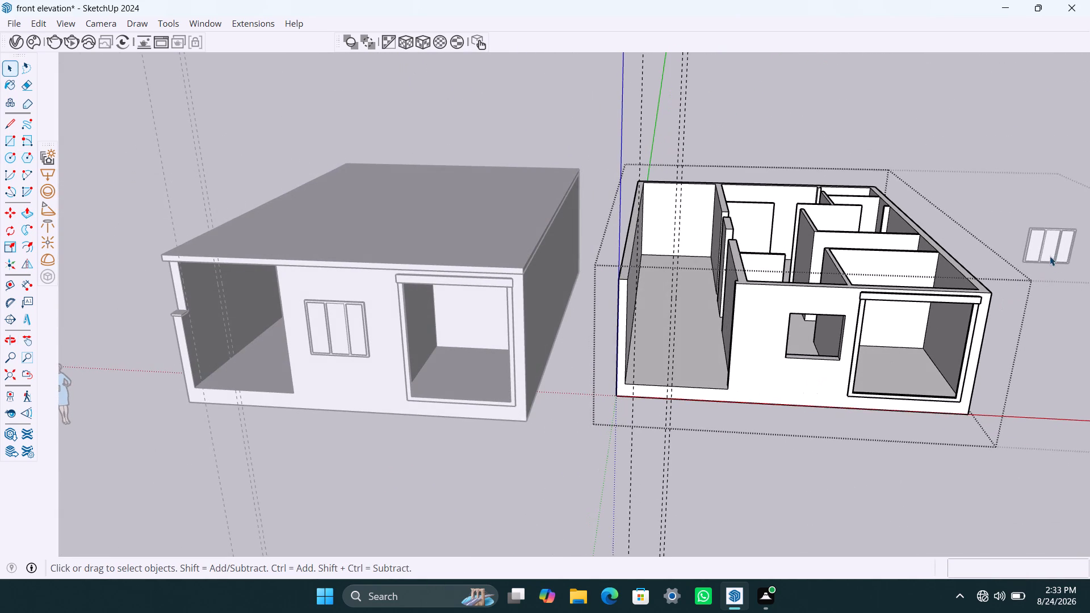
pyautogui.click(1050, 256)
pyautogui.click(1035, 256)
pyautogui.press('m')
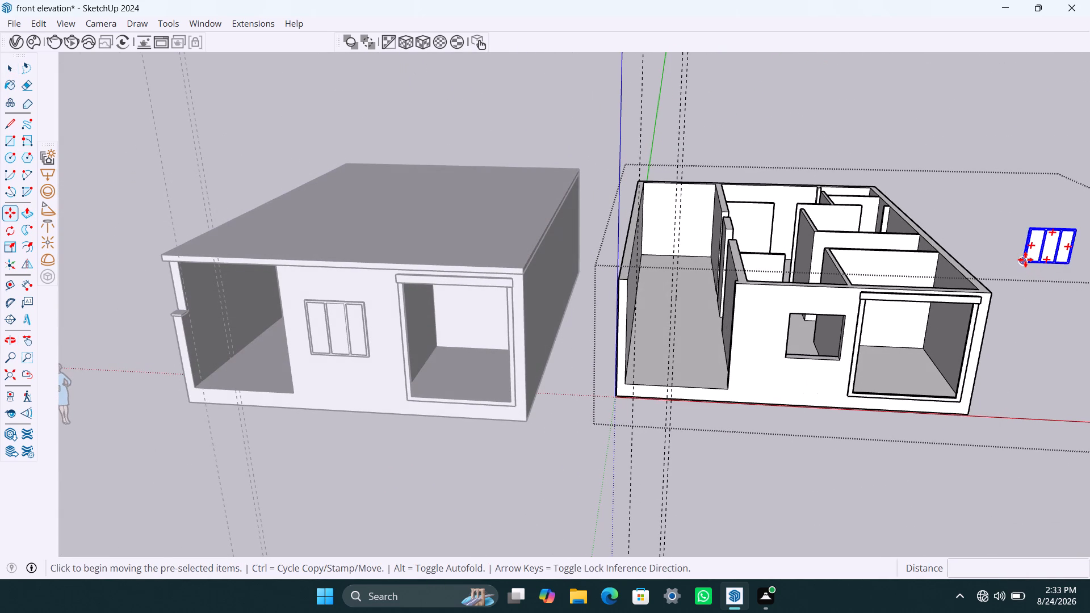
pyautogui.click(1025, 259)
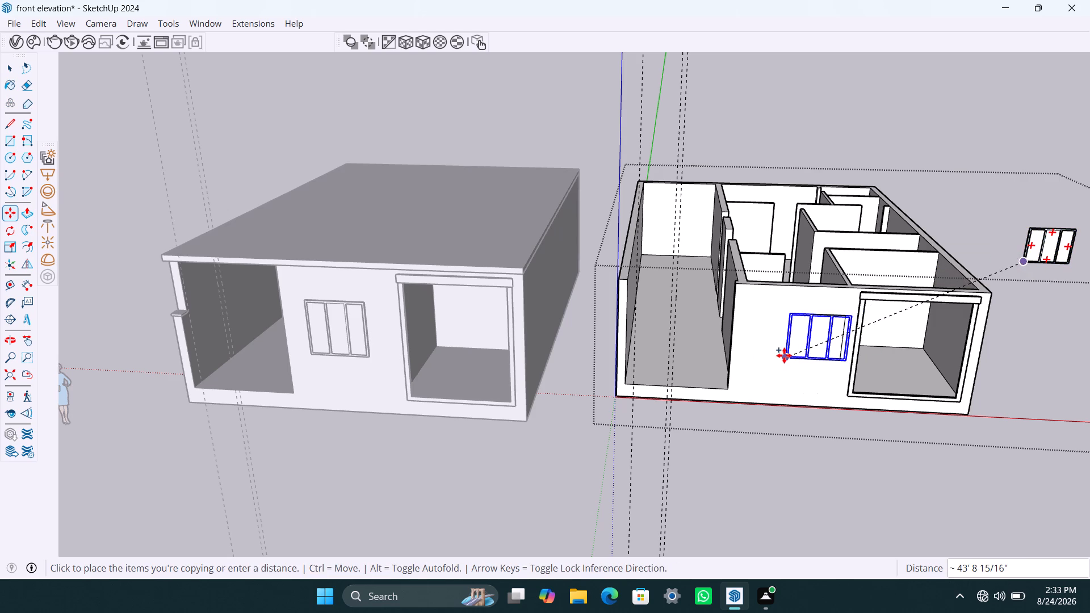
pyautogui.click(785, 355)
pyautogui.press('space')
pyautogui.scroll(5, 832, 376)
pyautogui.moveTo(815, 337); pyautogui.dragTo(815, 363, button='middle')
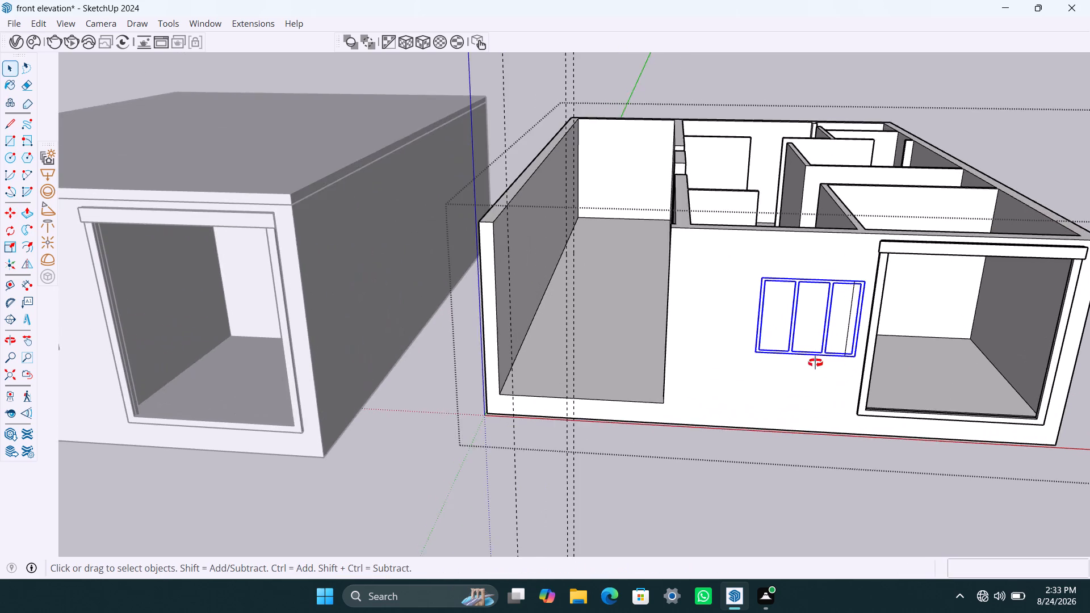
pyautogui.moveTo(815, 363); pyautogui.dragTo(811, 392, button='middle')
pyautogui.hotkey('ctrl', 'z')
# Move the detached three-pane window by its lower corner to the front wall, just below the window opening.
pyautogui.scroll(-4, 916, 368)
pyautogui.scroll(-4, 836, 389)
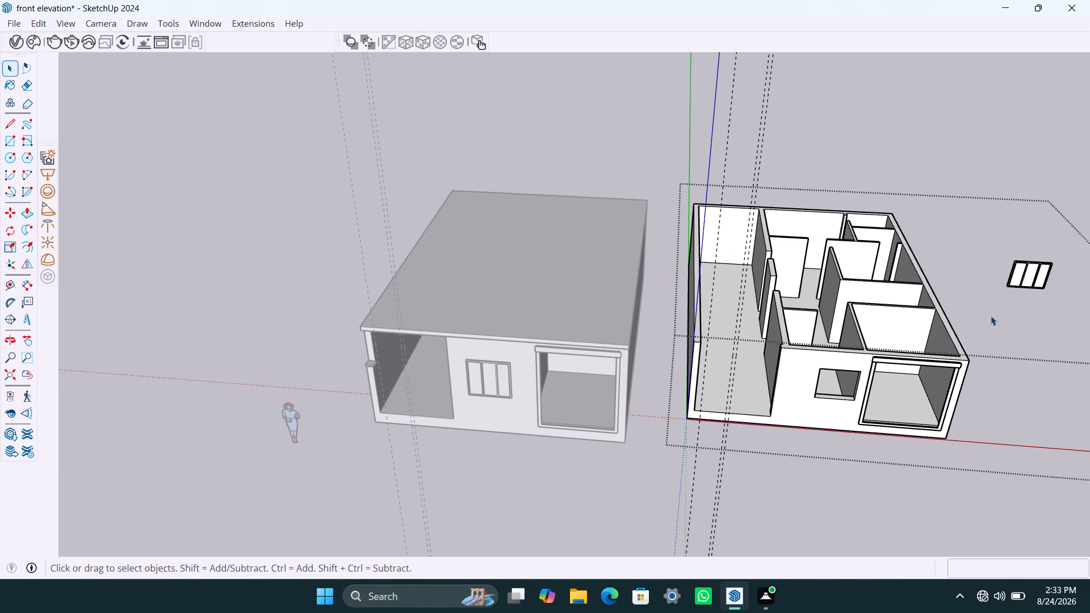
pyautogui.click(1013, 281)
pyautogui.press('m')
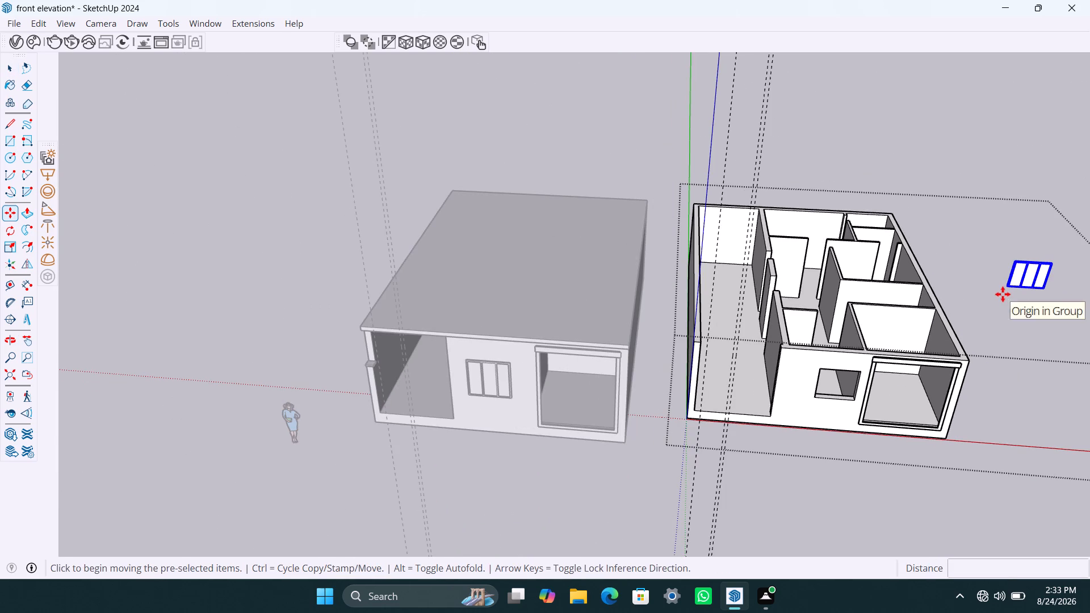
pyautogui.scroll(20, 1007, 290)
pyautogui.scroll(7, 1007, 290)
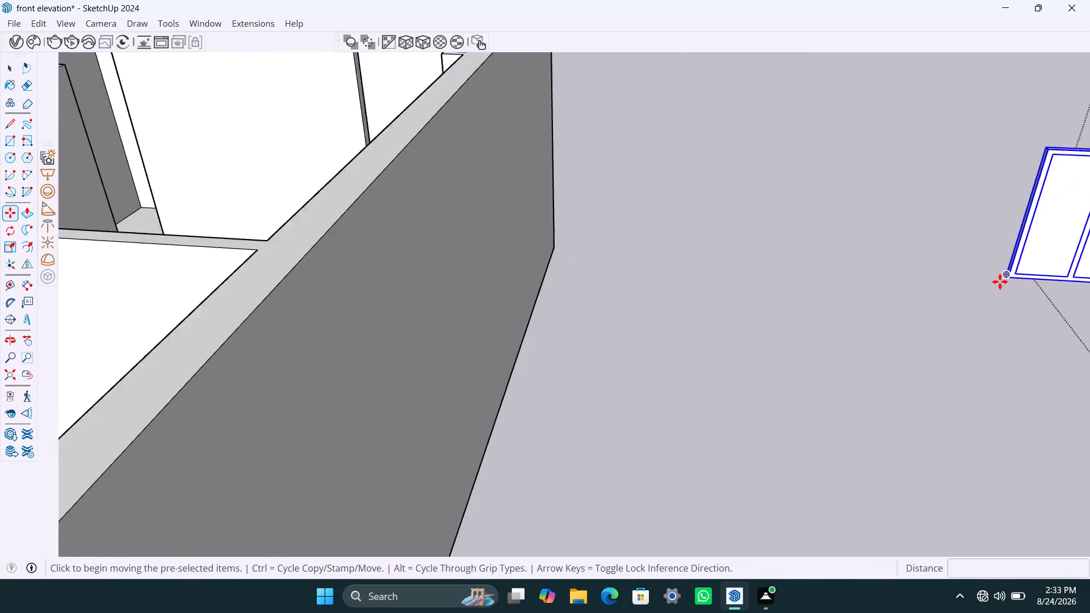
pyautogui.scroll(16, 1000, 282)
pyautogui.click(1010, 266)
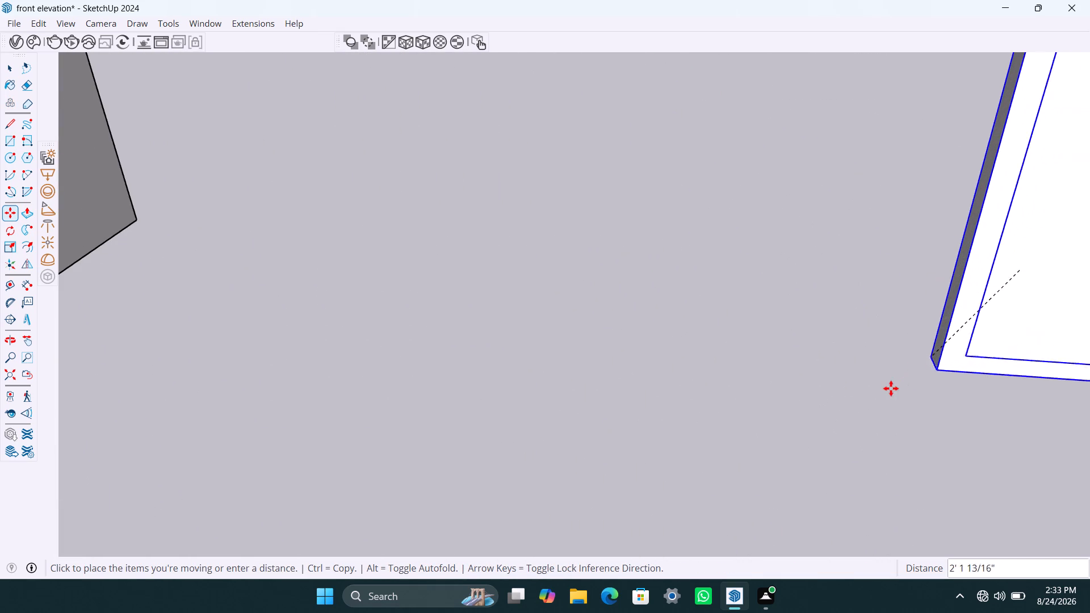
pyautogui.scroll(-20, 890, 388)
pyautogui.scroll(-20, 890, 388)
pyautogui.scroll(-3, 890, 388)
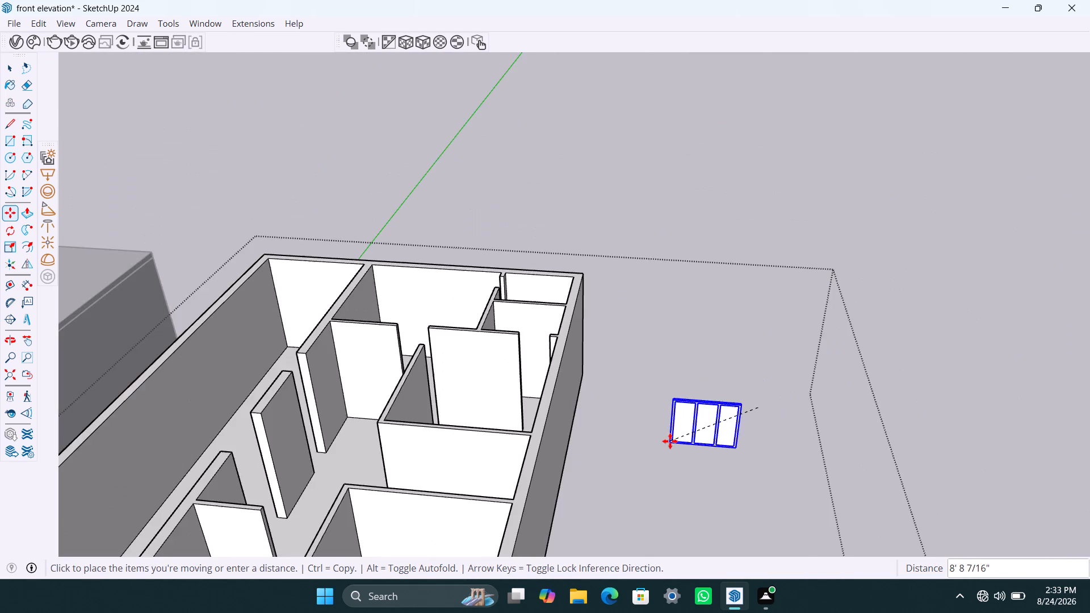
pyautogui.scroll(-7, 670, 441)
pyautogui.keyDown('shift'); pyautogui.moveTo(683, 456); pyautogui.dragTo(976, 300, button='middle'); pyautogui.keyUp('shift')
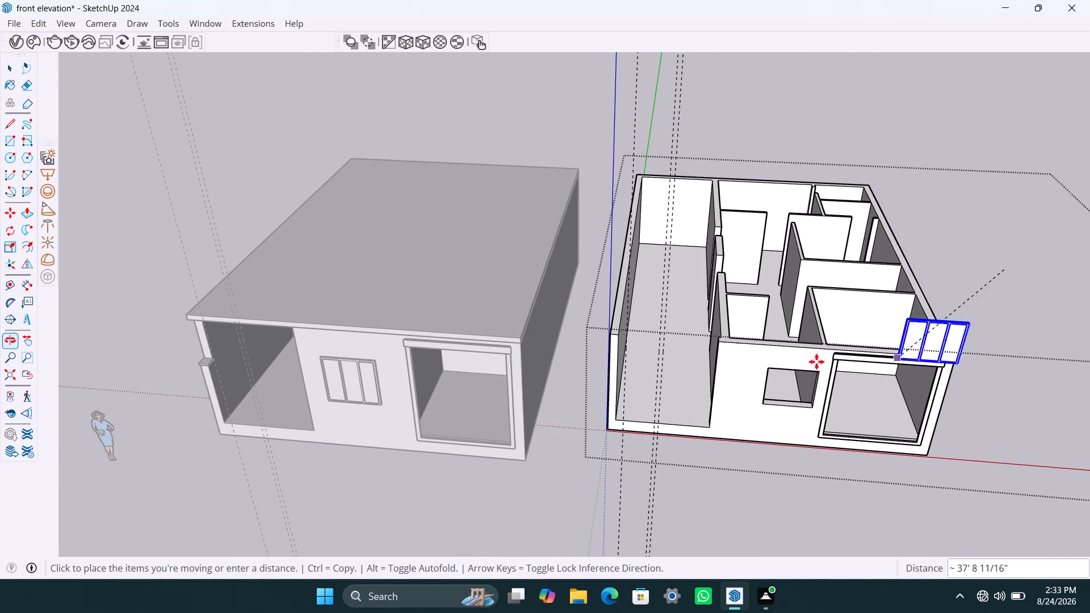
pyautogui.click(768, 419)
# Move the three-pane window's lower corner onto the matching lower corner of the front window opening.
pyautogui.scroll(5, 749, 432)
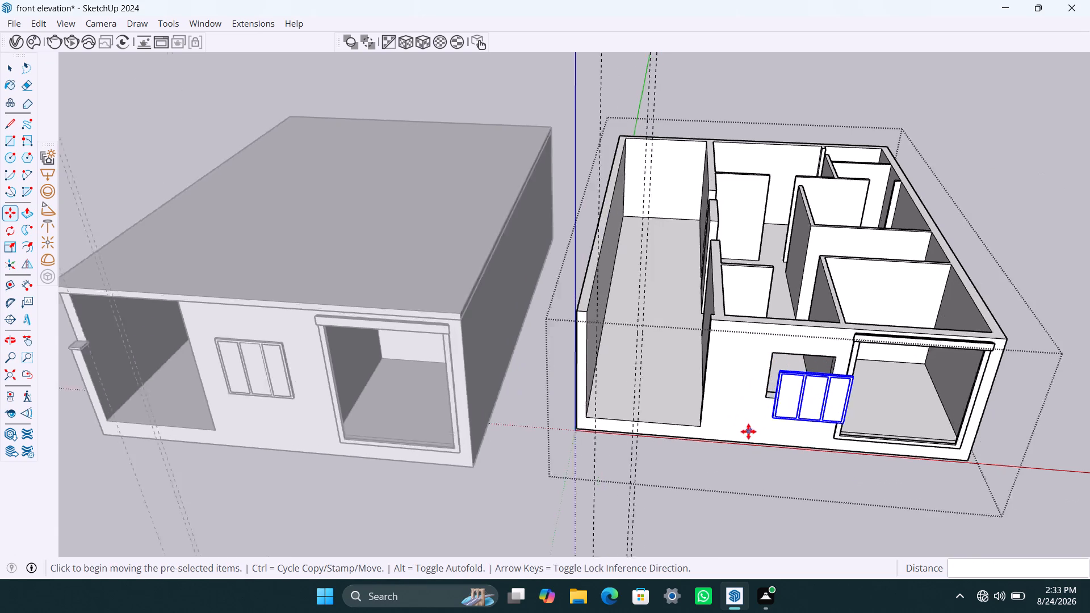
pyautogui.moveTo(755, 426); pyautogui.dragTo(908, 488, button='middle')
pyautogui.scroll(17, 881, 403)
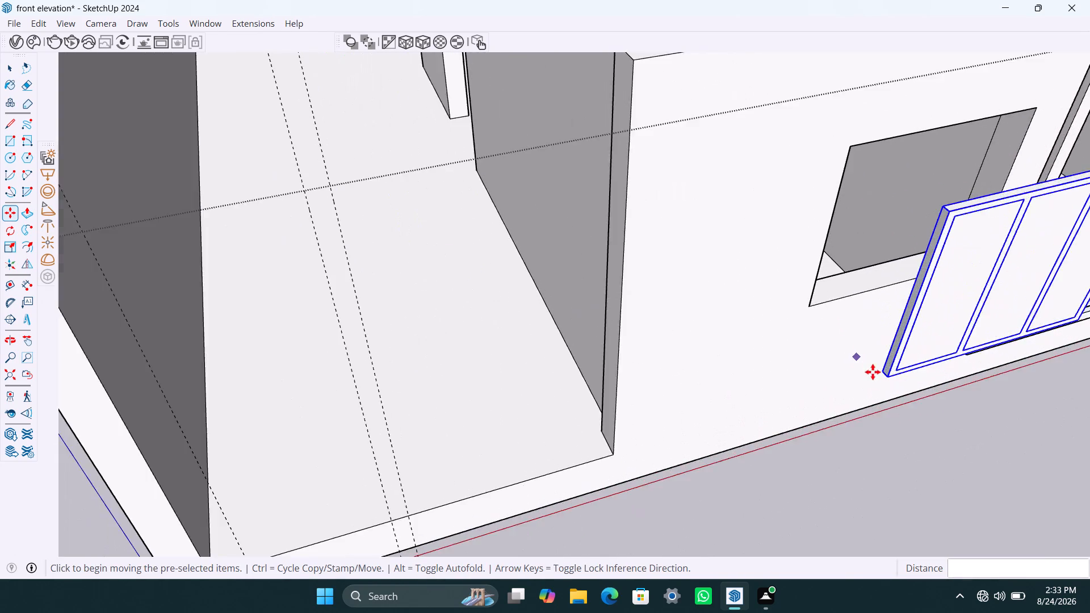
pyautogui.scroll(9, 873, 372)
pyautogui.click(896, 373)
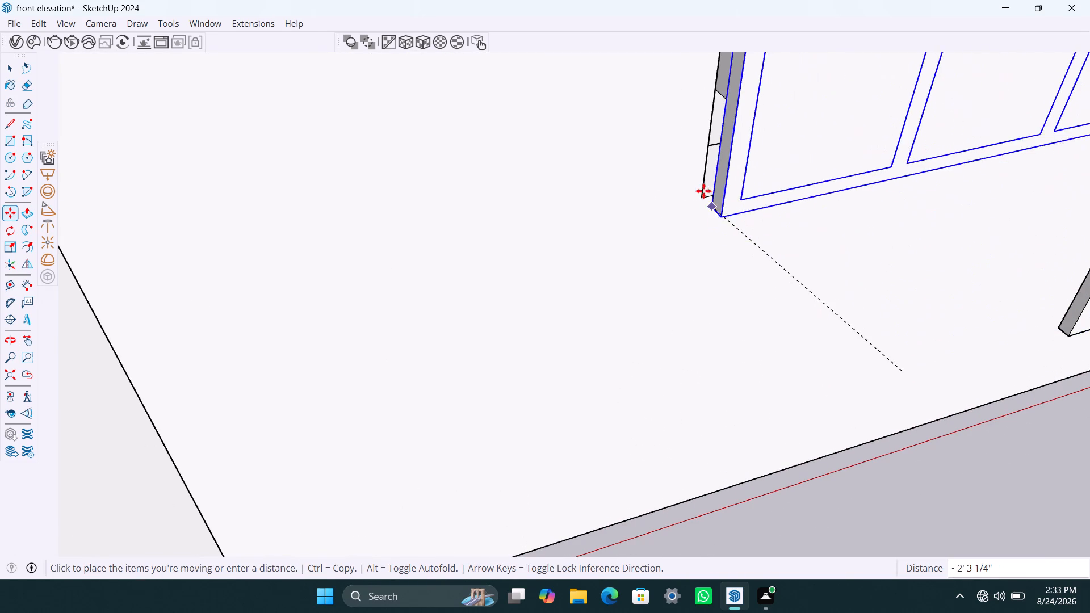
pyautogui.click(702, 196)
# Inspect how the placed window fits its opening in the front wall, and leave the house group.
pyautogui.scroll(-8, 730, 257)
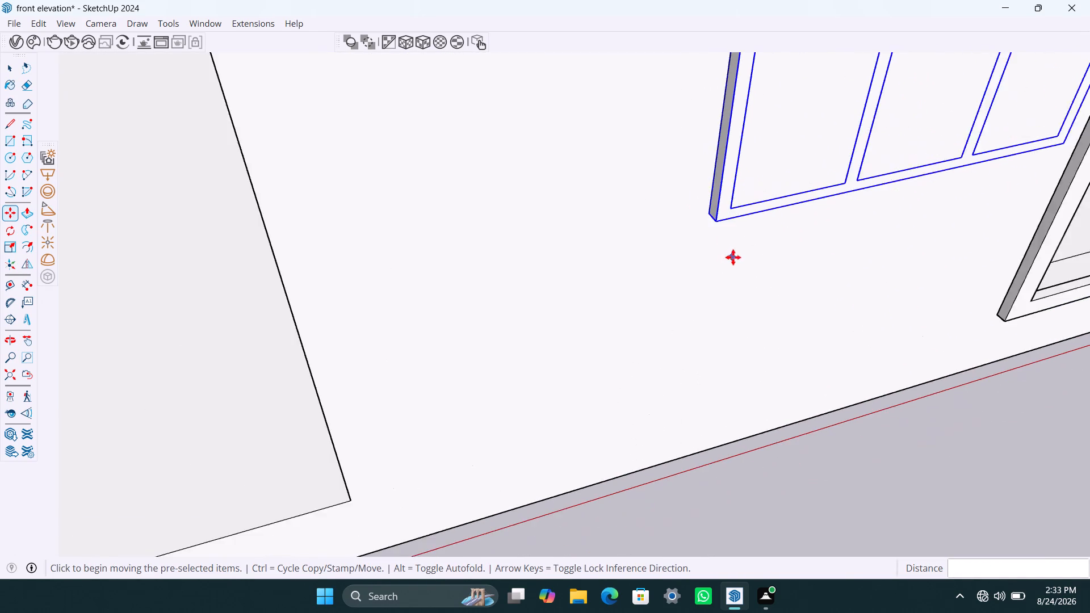
pyautogui.scroll(-17, 733, 257)
pyautogui.scroll(10, 727, 201)
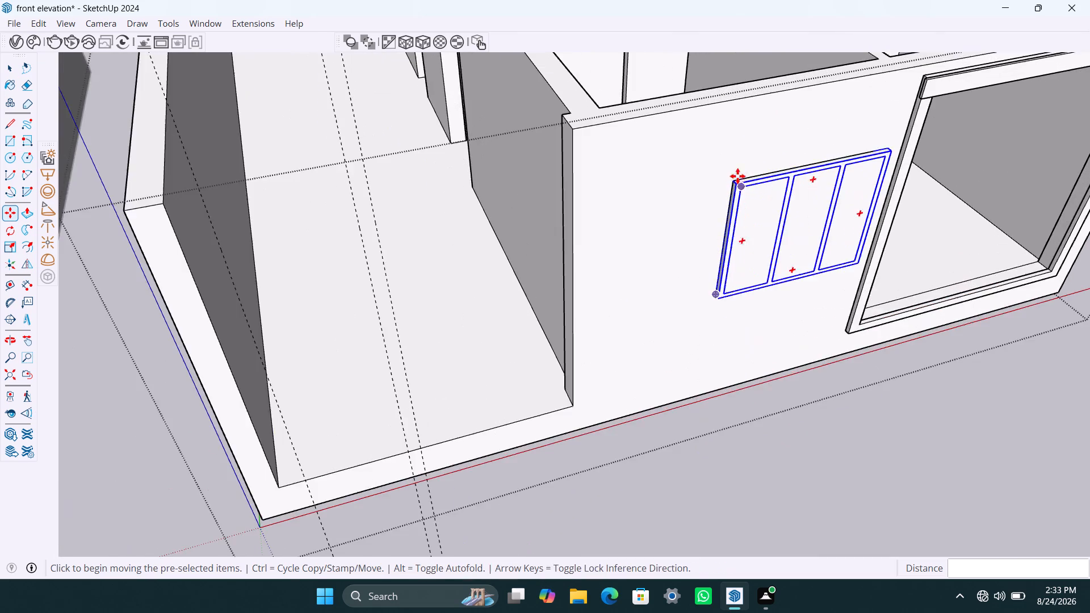
pyautogui.scroll(12, 737, 169)
pyautogui.scroll(-7, 789, 173)
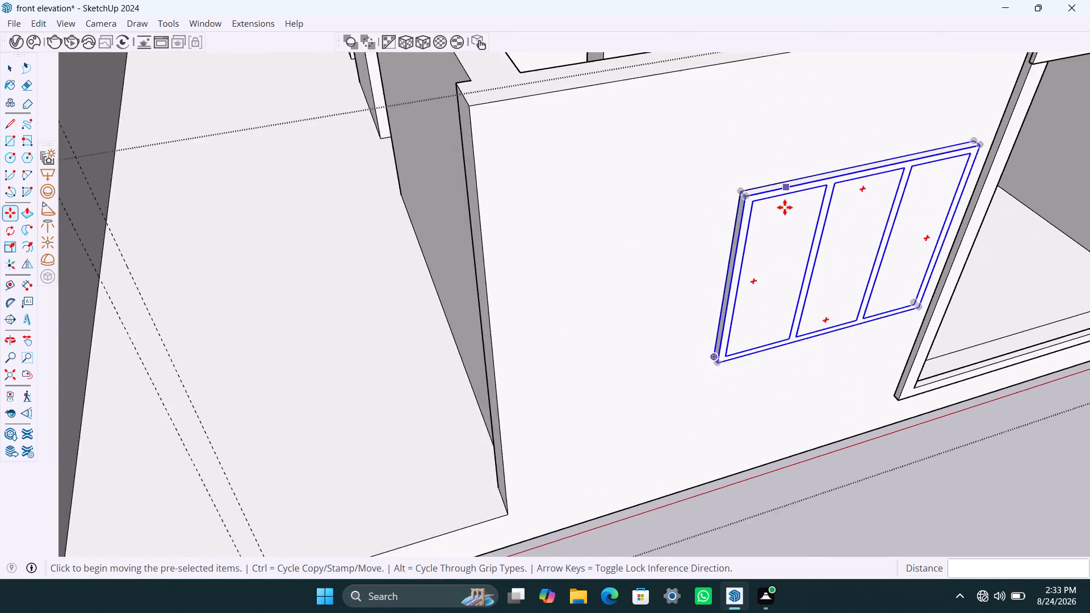
pyautogui.scroll(-20, 785, 207)
pyautogui.scroll(-2, 785, 207)
pyautogui.moveTo(775, 336); pyautogui.dragTo(605, 211, button='middle')
pyautogui.press('space')
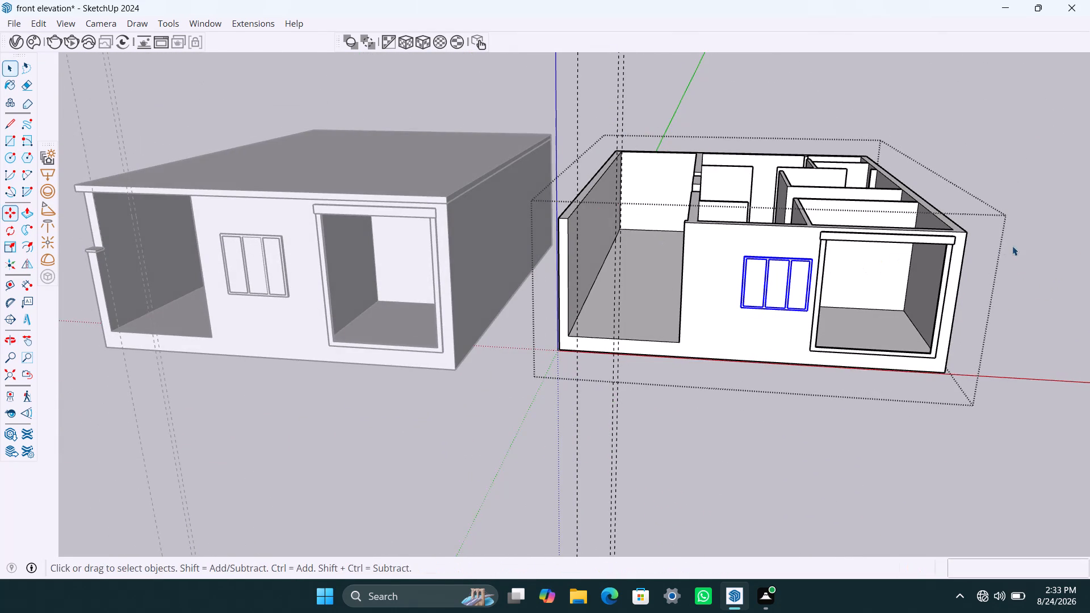
pyautogui.click(1010, 241)
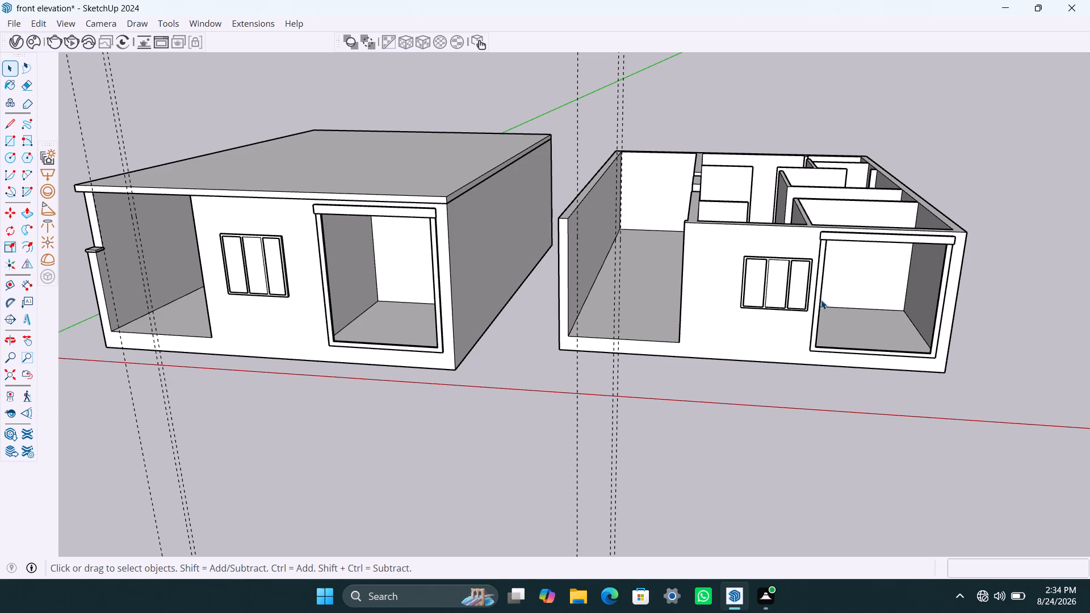
pyautogui.press('t')
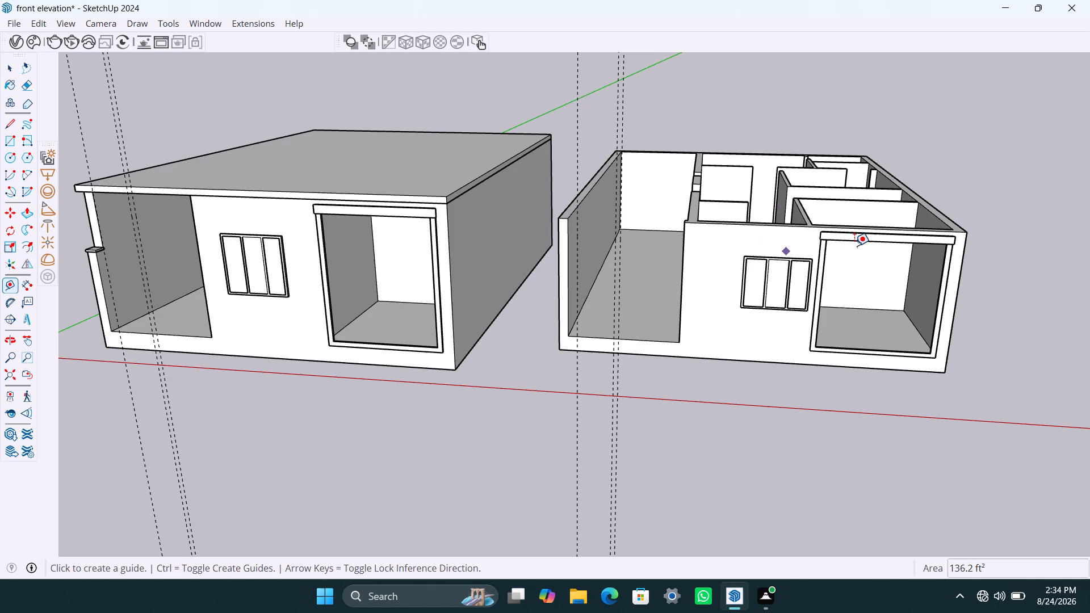
pyautogui.press('space')
# Reopen the roofless house group for editing and delete the frame around its large front opening.
pyautogui.click(829, 238)
pyautogui.doubleClick(835, 239)
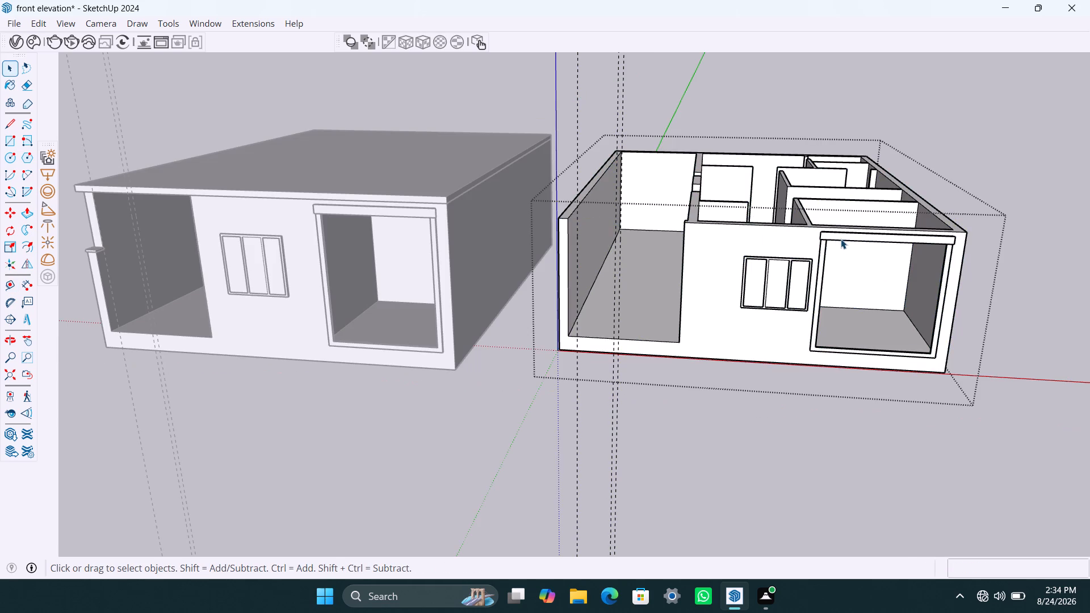
pyautogui.click(841, 239)
pyautogui.click(841, 239)
pyautogui.click(846, 240)
pyautogui.click(852, 240)
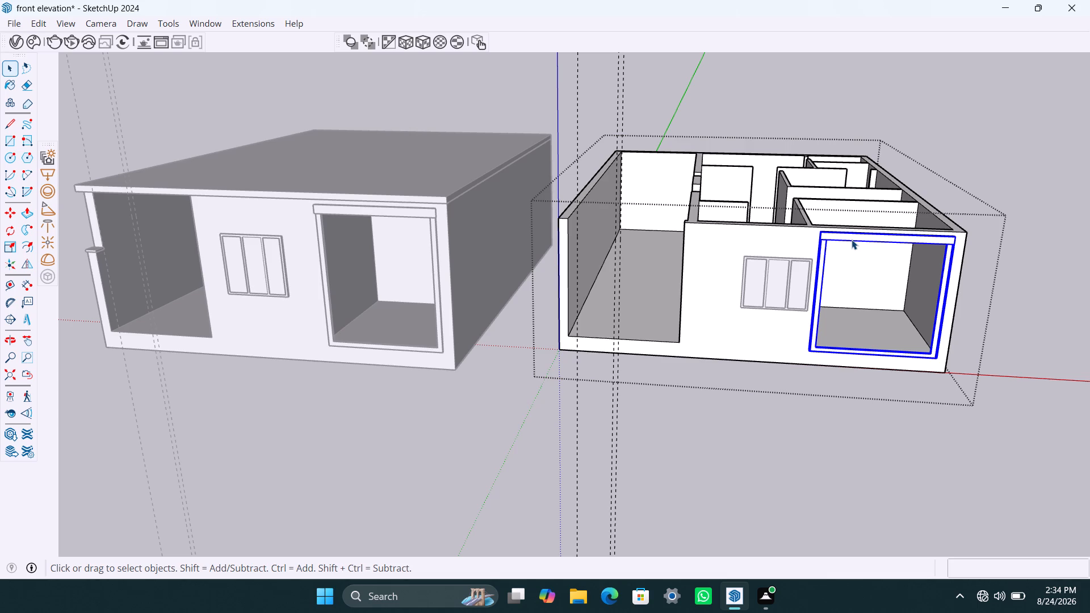
pyautogui.press('Delete')
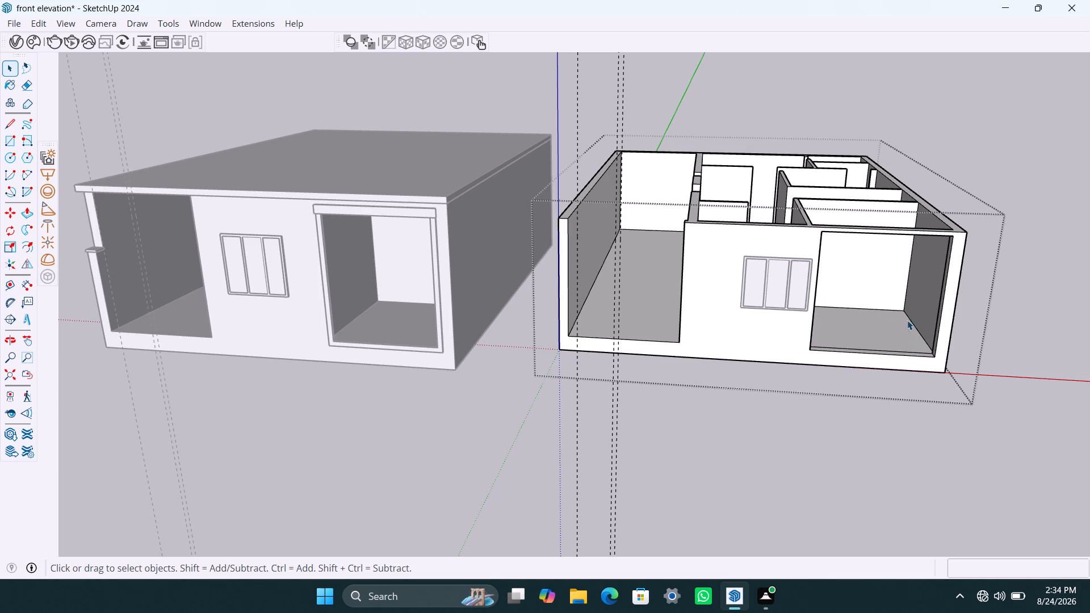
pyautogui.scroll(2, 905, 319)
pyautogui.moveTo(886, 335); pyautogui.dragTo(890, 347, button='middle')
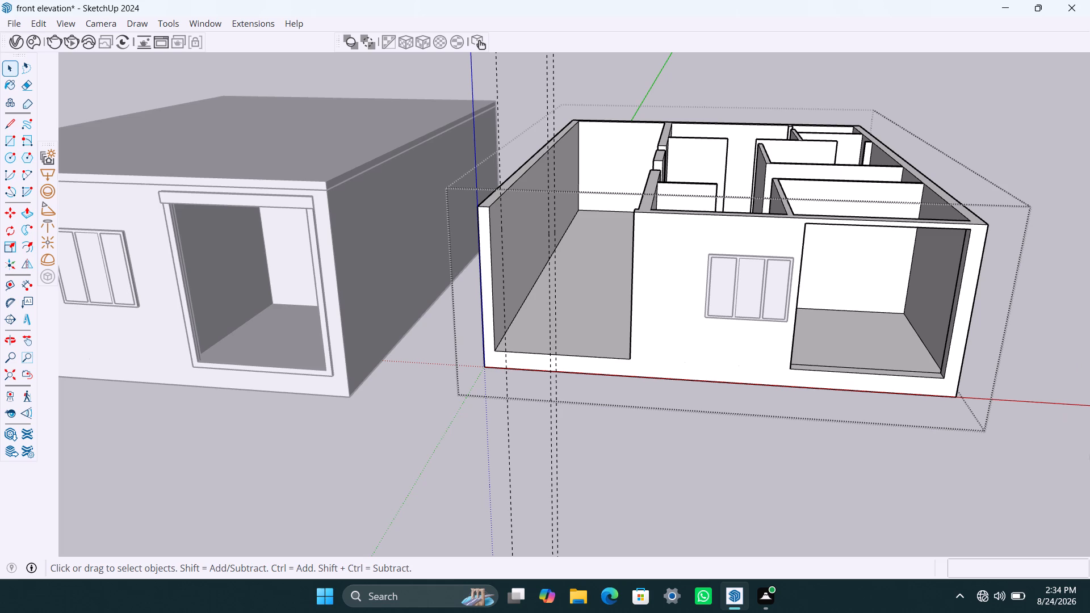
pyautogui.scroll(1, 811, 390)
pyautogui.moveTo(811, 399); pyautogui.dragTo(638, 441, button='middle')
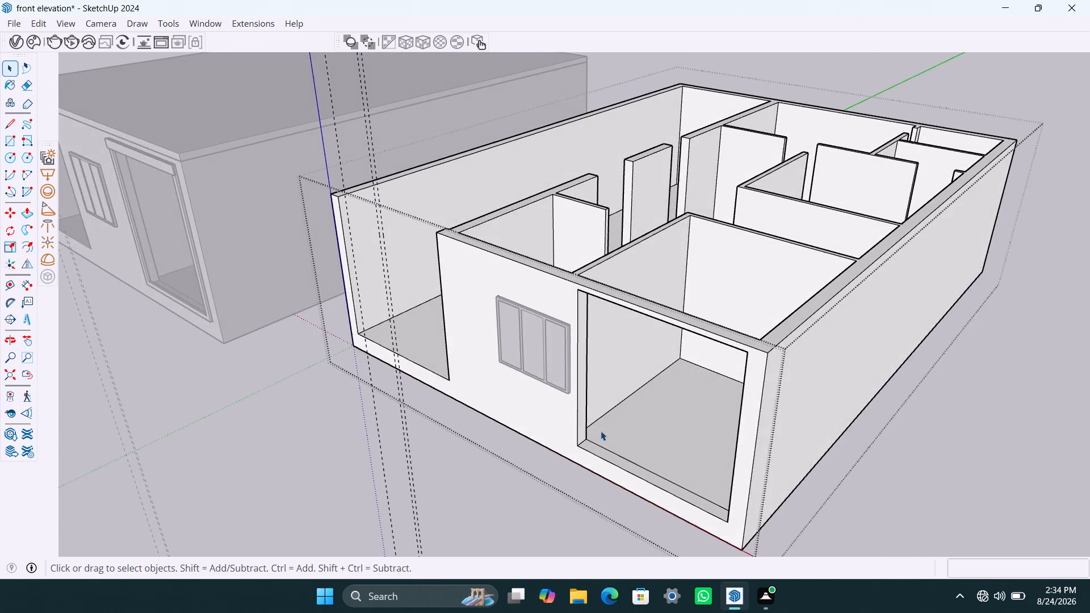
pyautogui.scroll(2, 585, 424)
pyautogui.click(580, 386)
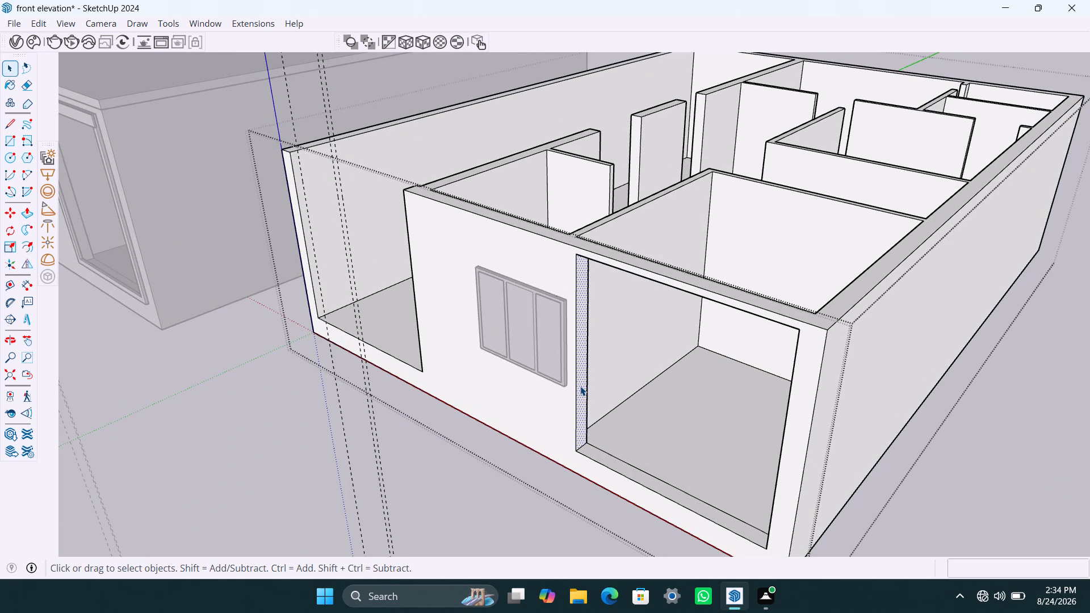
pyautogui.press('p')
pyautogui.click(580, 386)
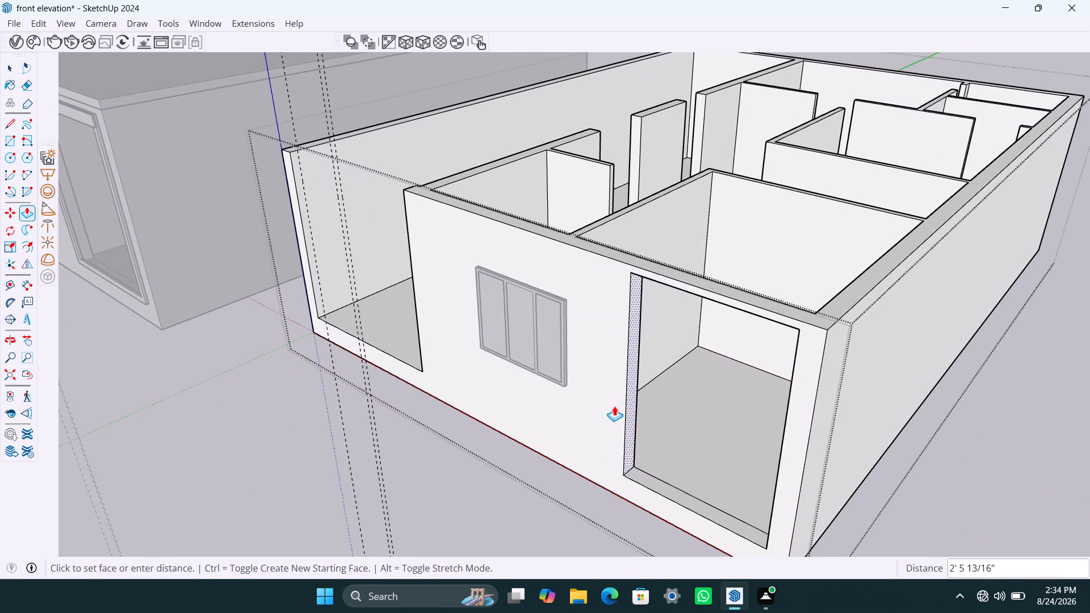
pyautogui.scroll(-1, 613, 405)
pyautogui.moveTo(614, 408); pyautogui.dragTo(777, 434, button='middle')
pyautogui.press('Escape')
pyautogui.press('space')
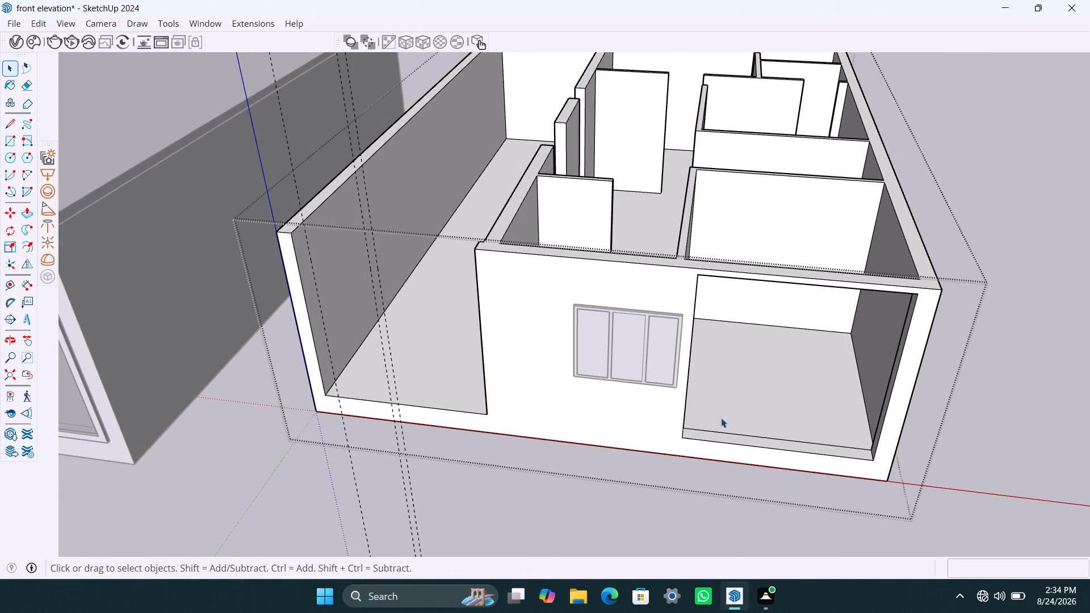
# Check the width of the large front opening along its upper edge with the Dimension tool.
pyautogui.press('r')
pyautogui.press('d')
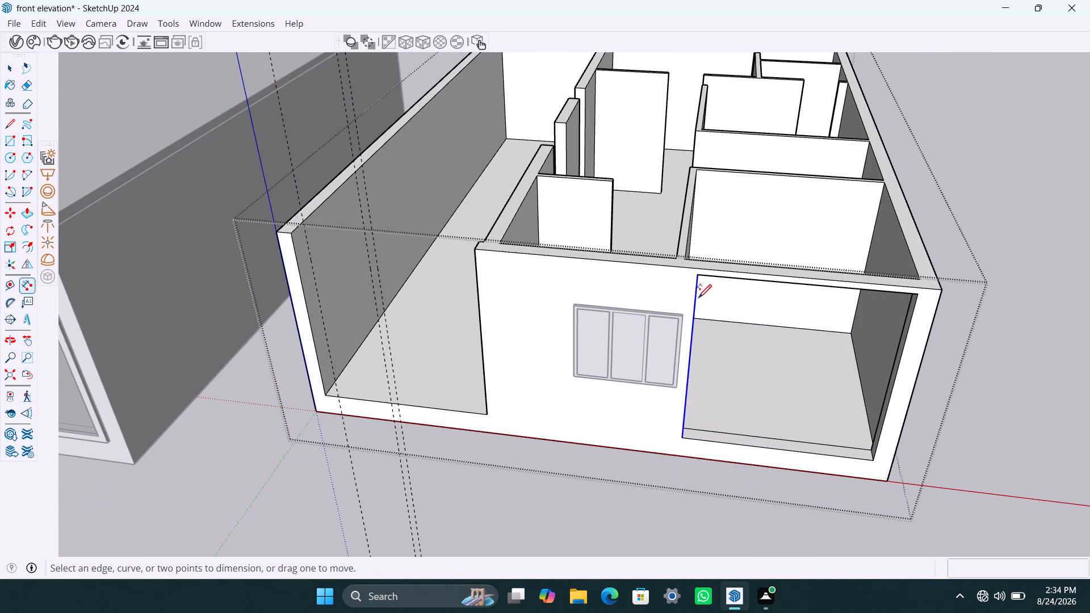
pyautogui.click(712, 277)
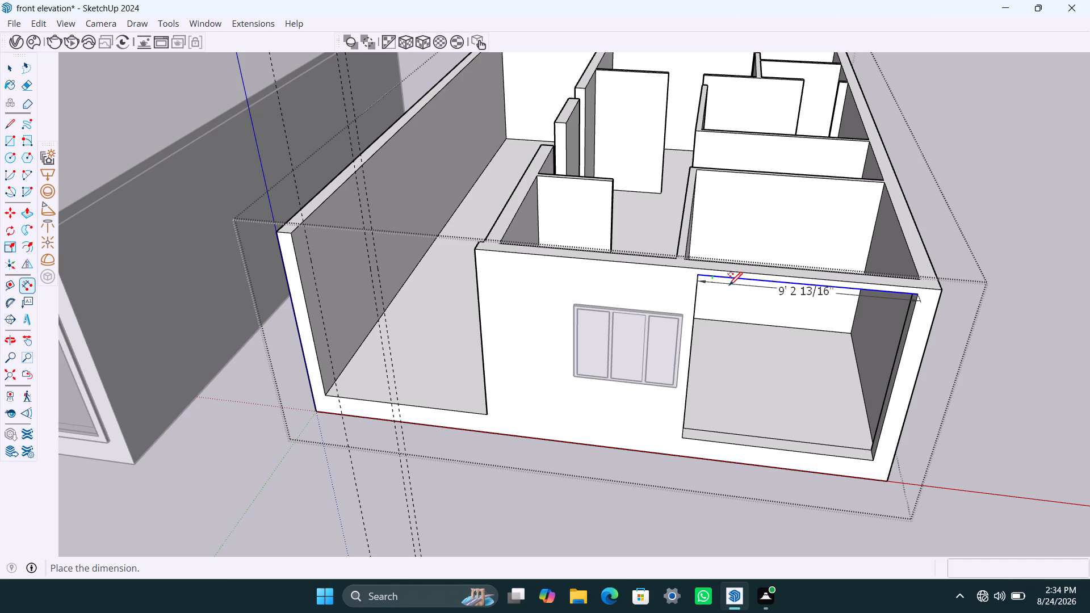
pyautogui.press('Escape')
pyautogui.press('r')
pyautogui.press('space')
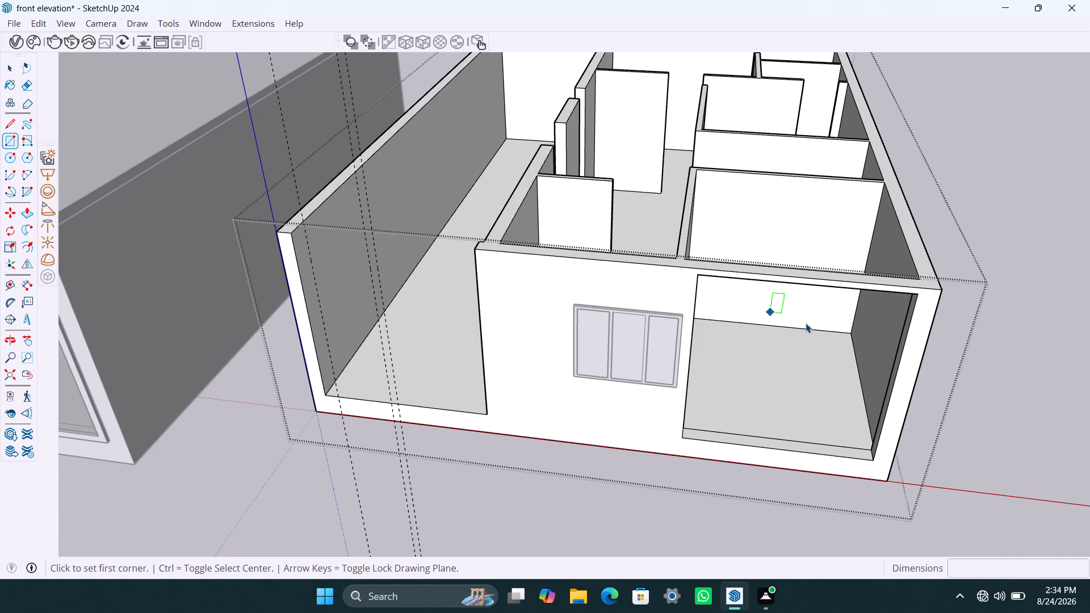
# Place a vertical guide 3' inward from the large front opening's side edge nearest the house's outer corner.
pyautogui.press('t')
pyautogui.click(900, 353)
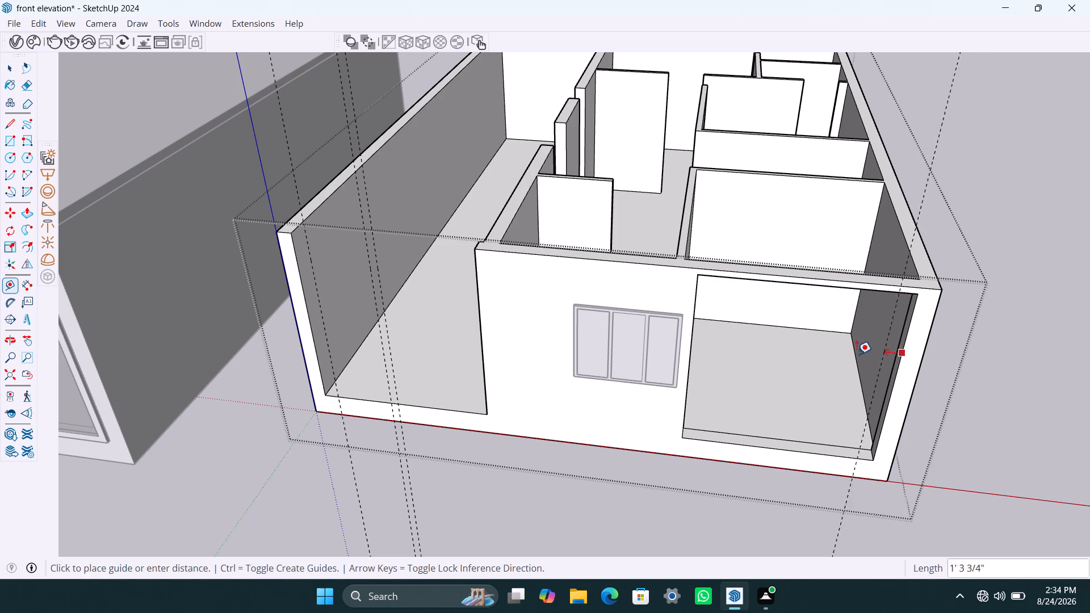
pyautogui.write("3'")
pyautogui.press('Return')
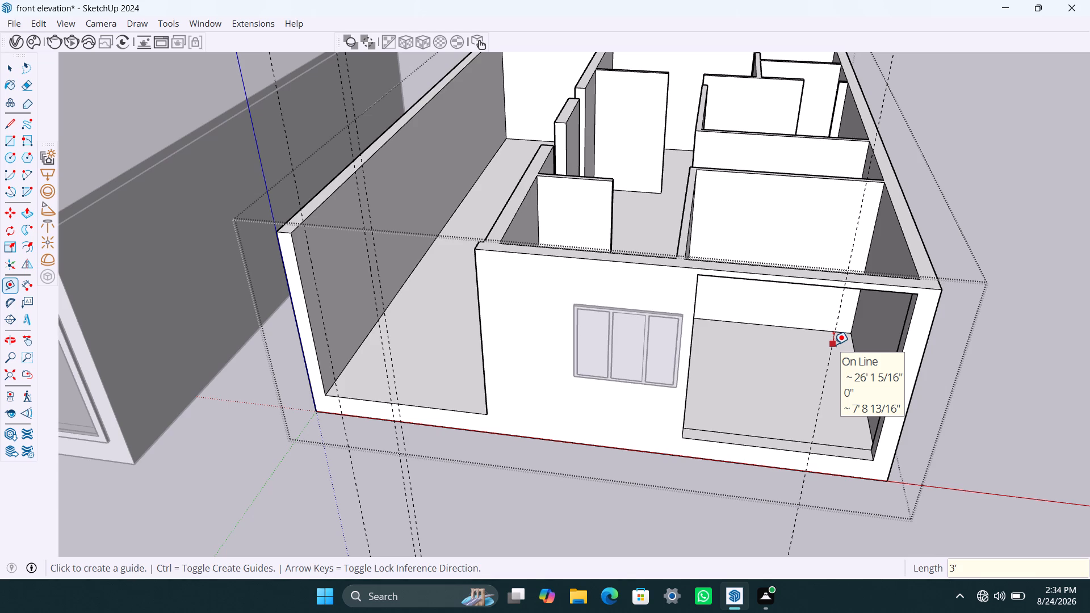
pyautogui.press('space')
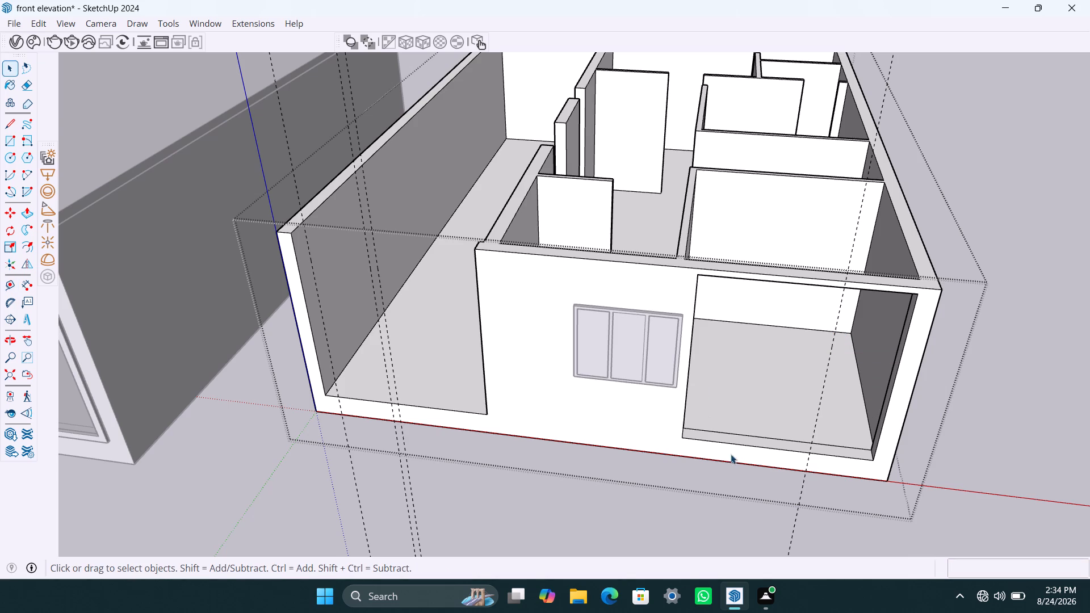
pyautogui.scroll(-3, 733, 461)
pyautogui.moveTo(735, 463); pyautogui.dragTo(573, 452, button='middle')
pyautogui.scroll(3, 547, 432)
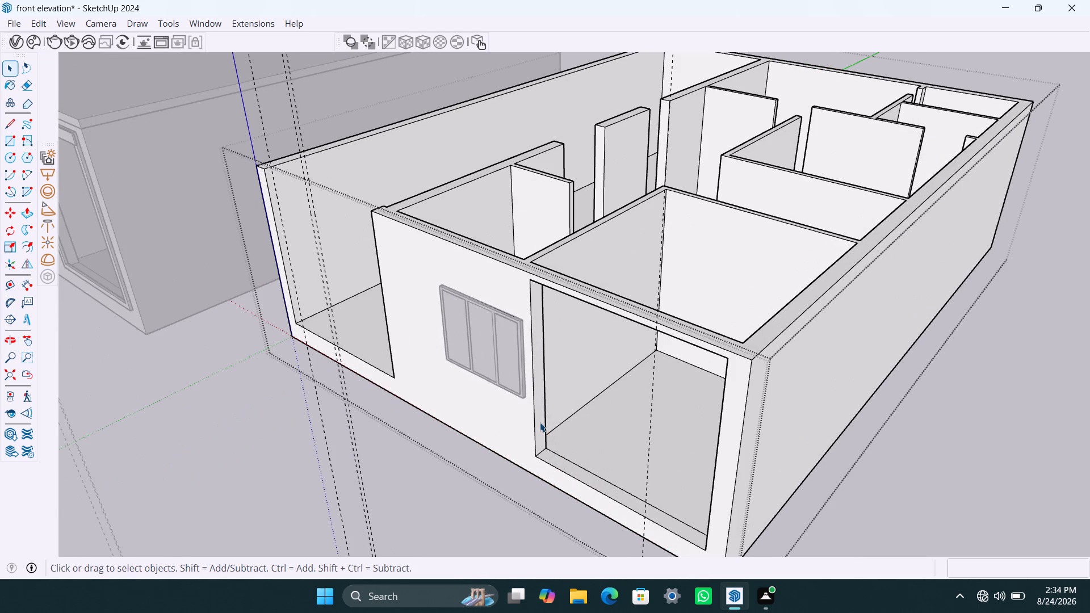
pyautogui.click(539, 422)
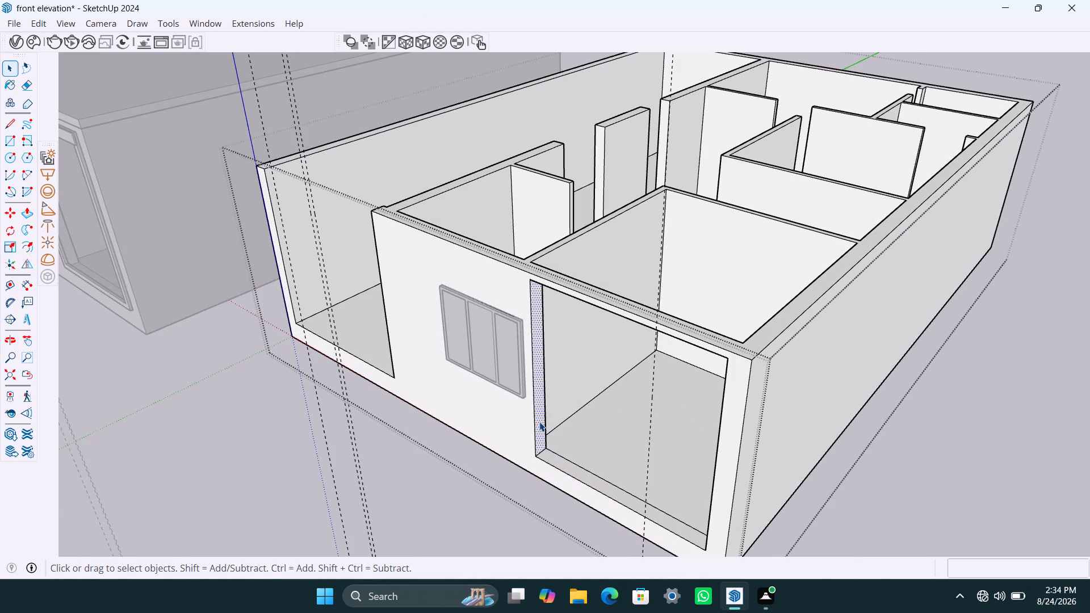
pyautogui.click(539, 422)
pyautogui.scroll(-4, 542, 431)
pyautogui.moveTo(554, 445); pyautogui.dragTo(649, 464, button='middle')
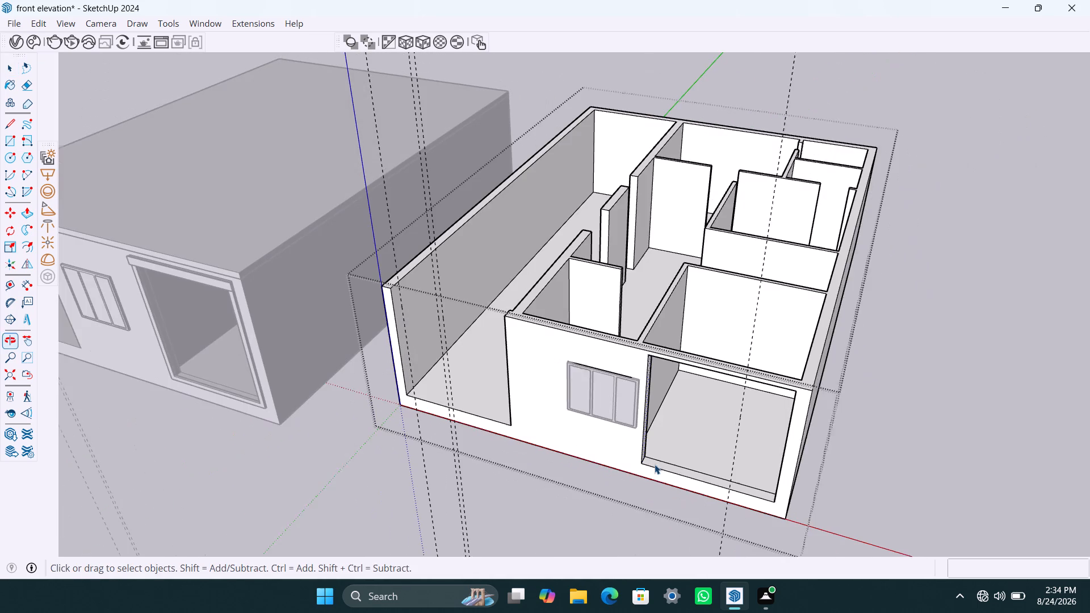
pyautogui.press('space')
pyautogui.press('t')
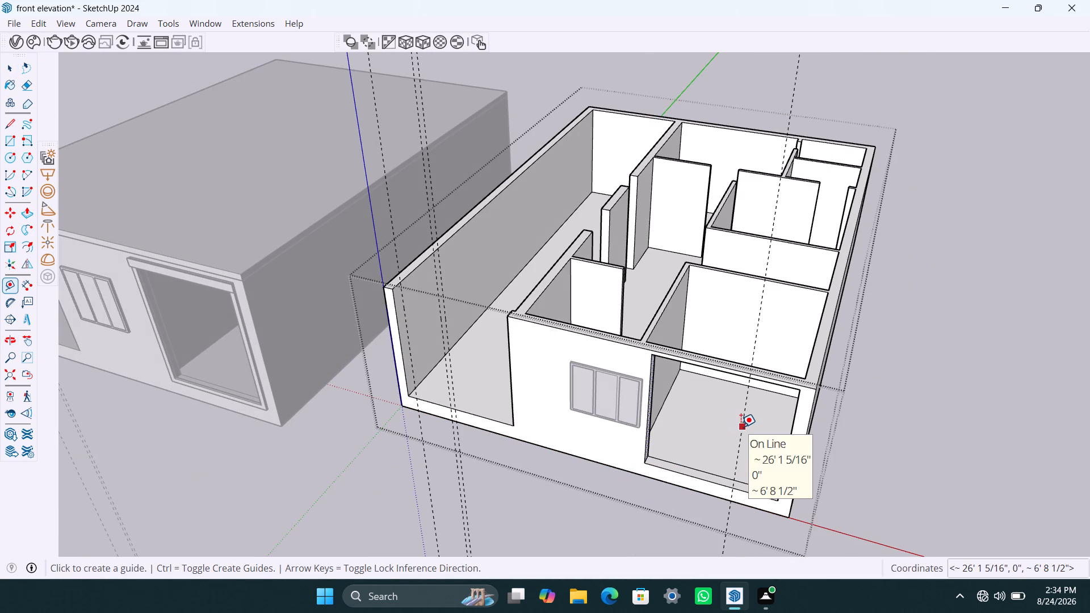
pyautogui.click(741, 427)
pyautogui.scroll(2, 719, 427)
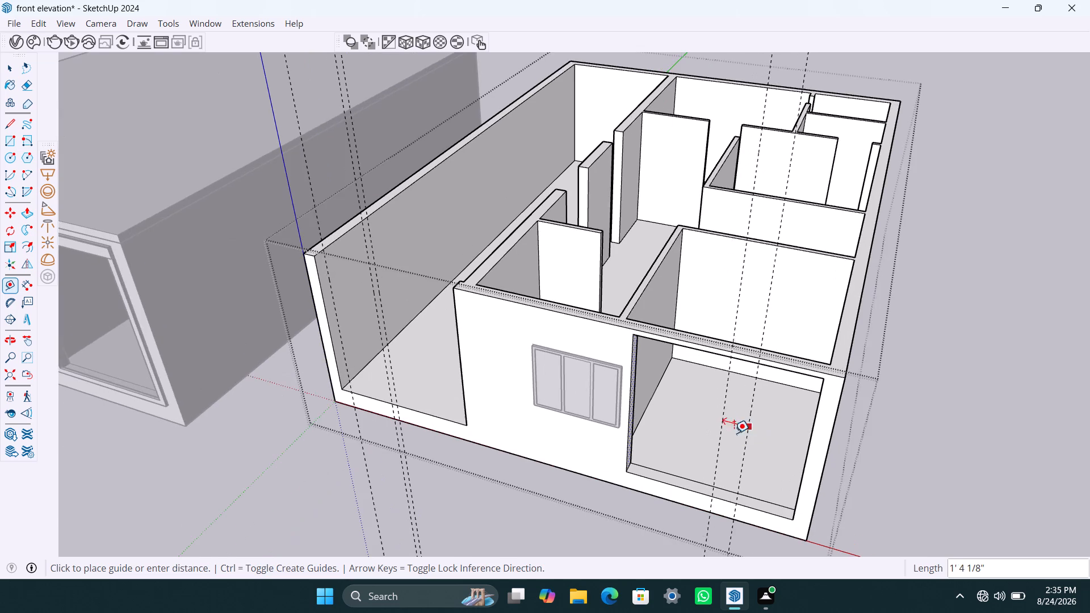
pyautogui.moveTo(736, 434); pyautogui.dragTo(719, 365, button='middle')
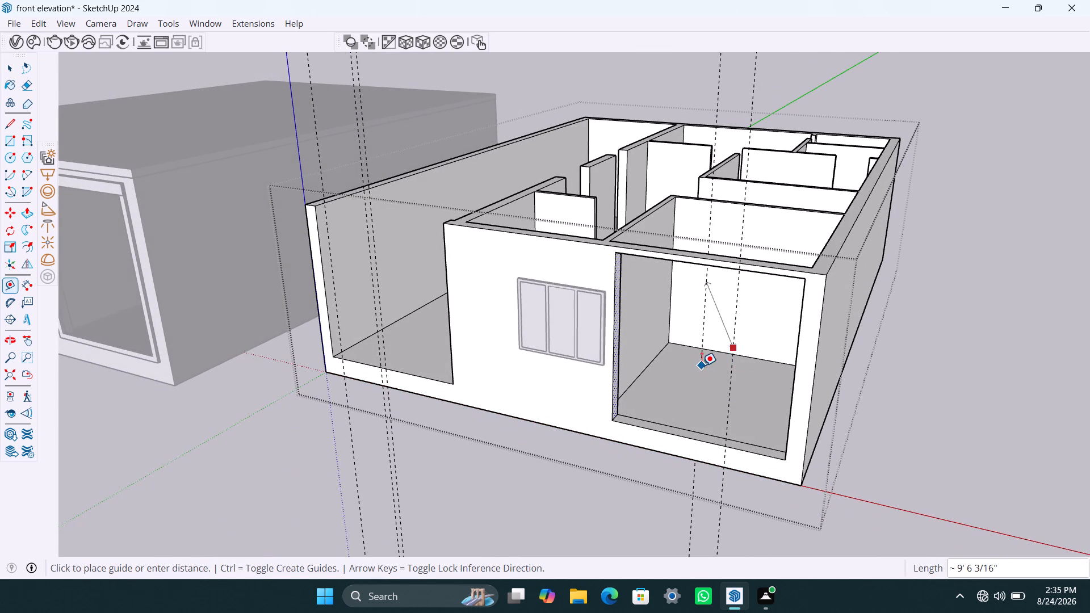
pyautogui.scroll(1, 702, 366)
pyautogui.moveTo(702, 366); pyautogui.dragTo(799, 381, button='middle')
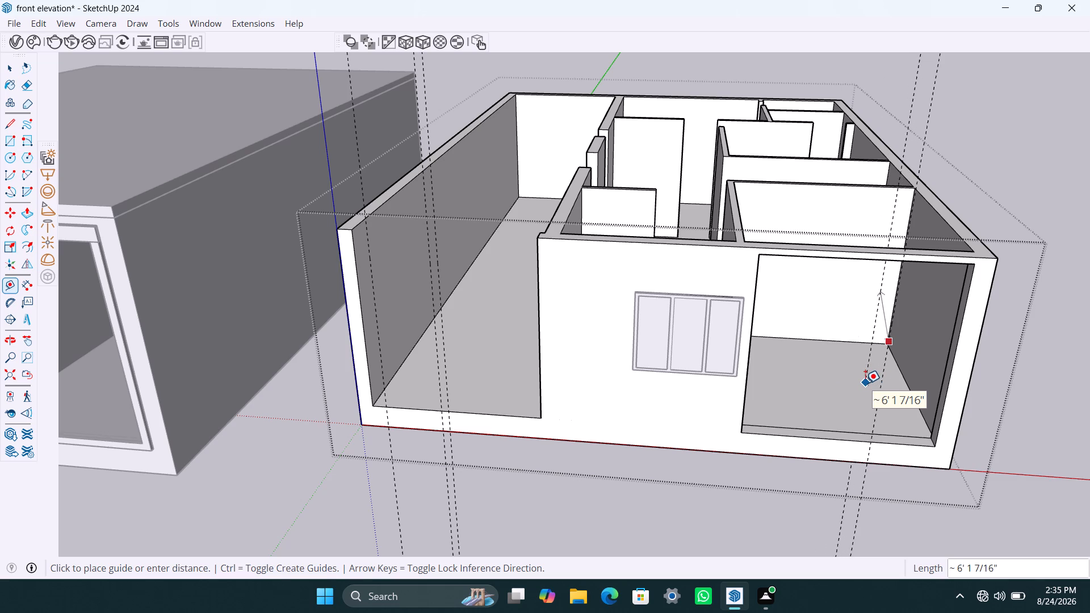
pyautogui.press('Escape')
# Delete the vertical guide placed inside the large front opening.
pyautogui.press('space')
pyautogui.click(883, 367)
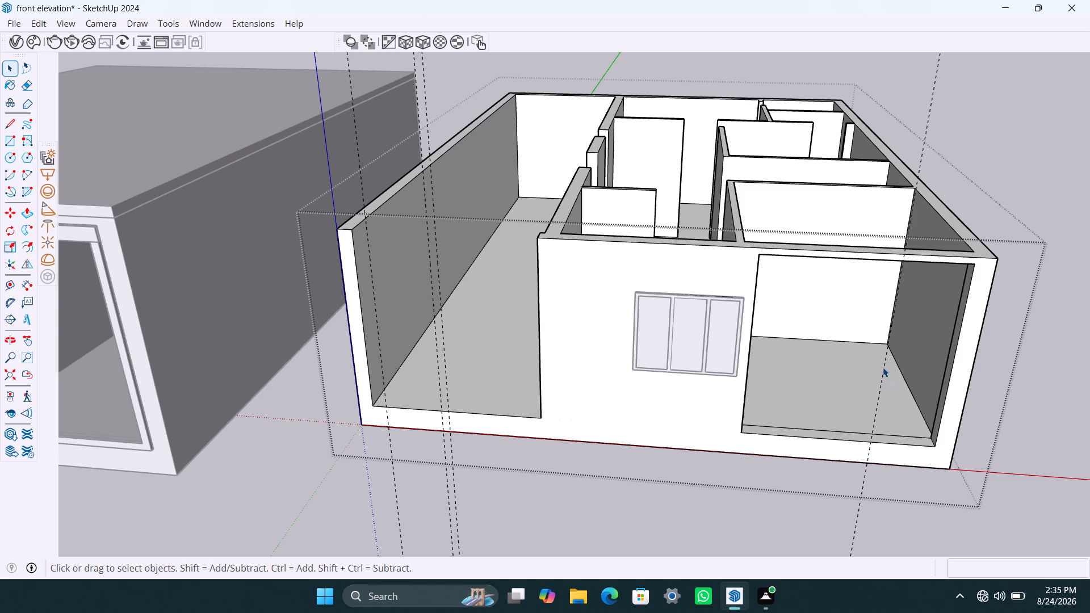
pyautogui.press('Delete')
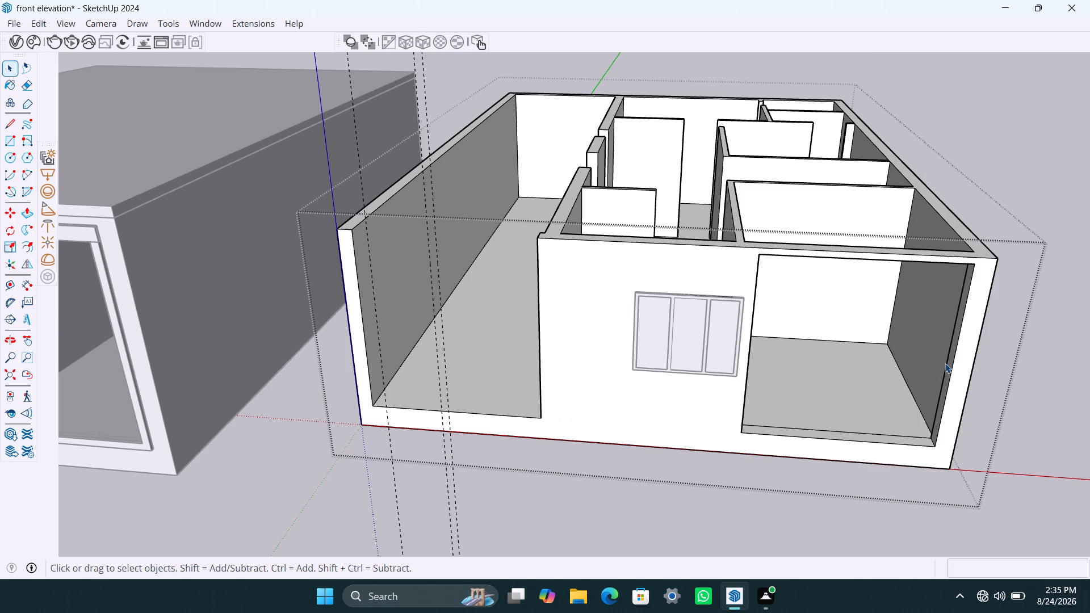
# Place a vertical guide 5' inward from the large front opening's side edge nearest the house's outer corner.
pyautogui.press('t')
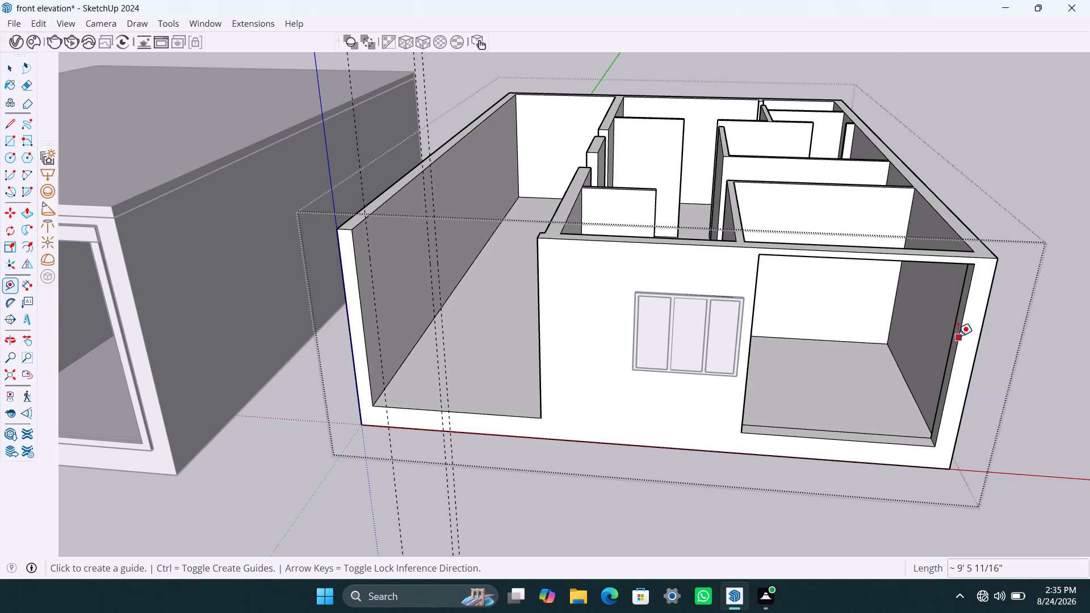
pyautogui.click(959, 335)
pyautogui.write("5'")
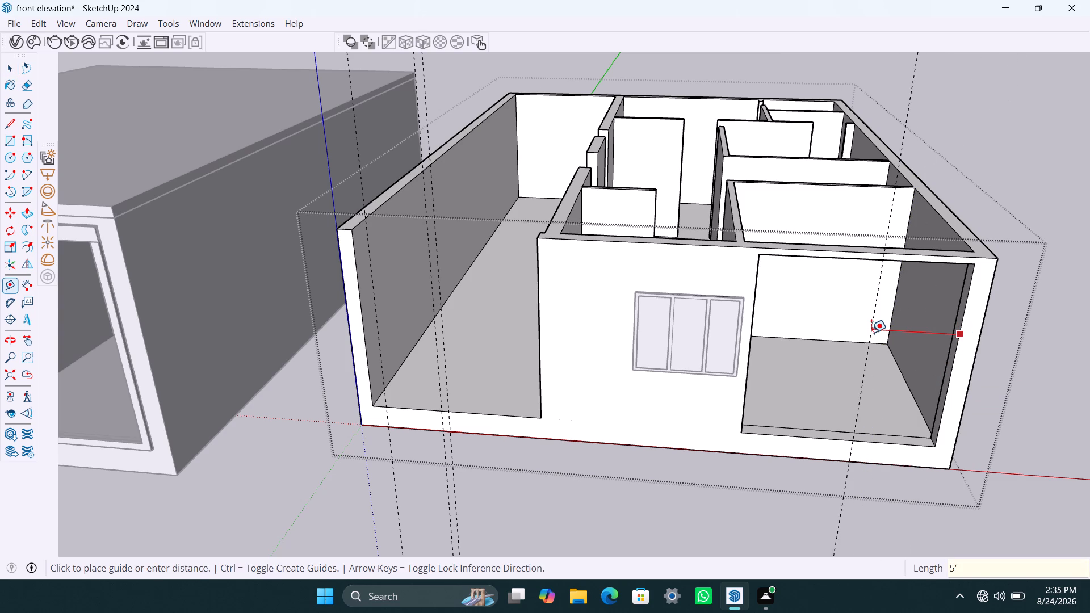
pyautogui.press('Return')
pyautogui.click(849, 337)
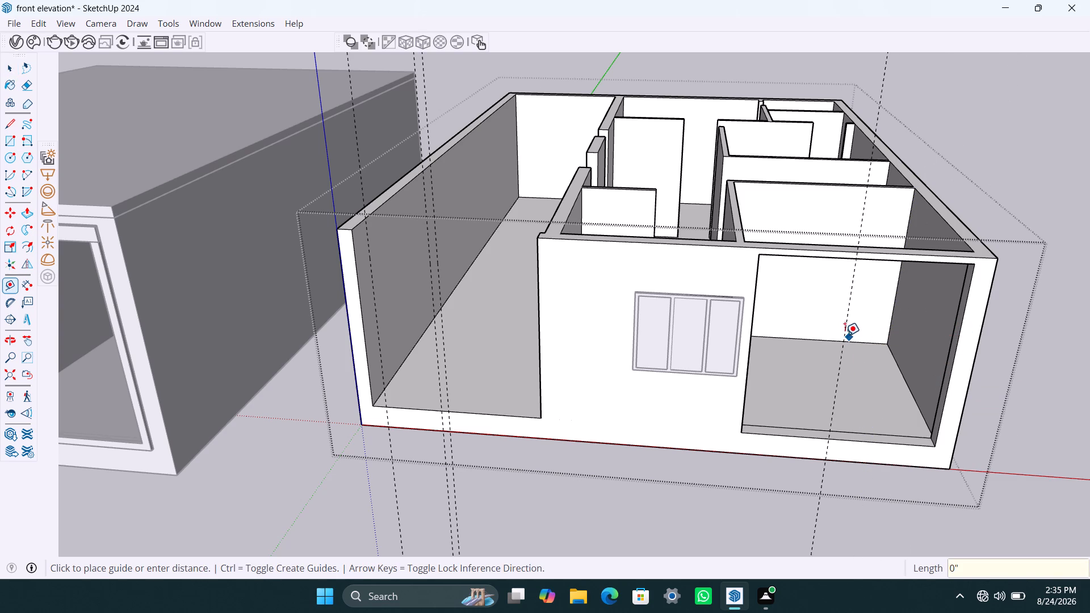
# Place a second vertical guide 3' beyond the 5' guide, toward the three-pane window.
pyautogui.press('space')
pyautogui.press('t')
pyautogui.click(844, 324)
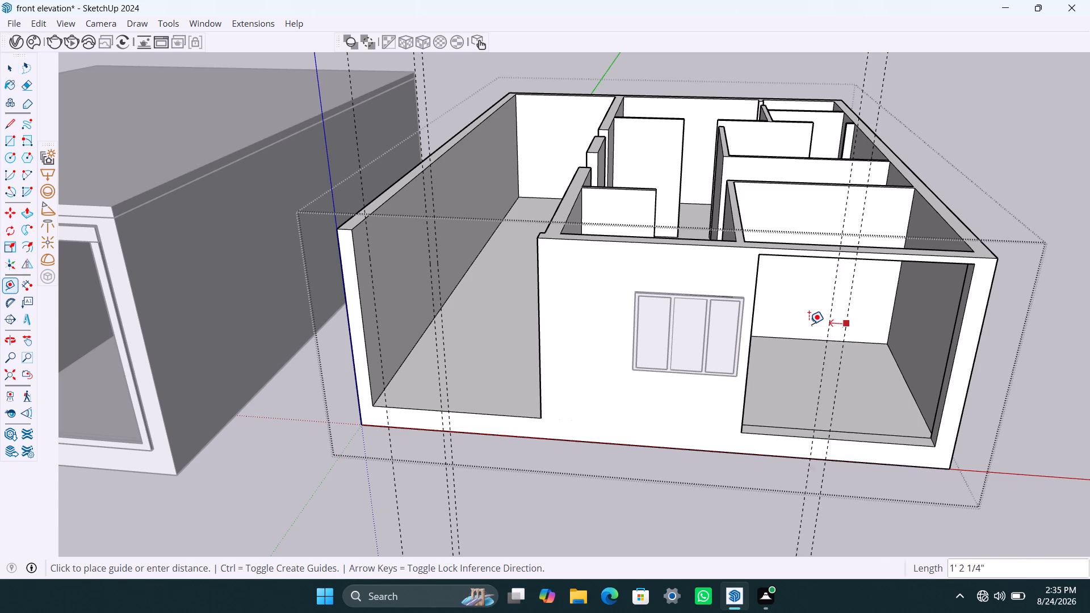
pyautogui.write("3'")
pyautogui.press('Return')
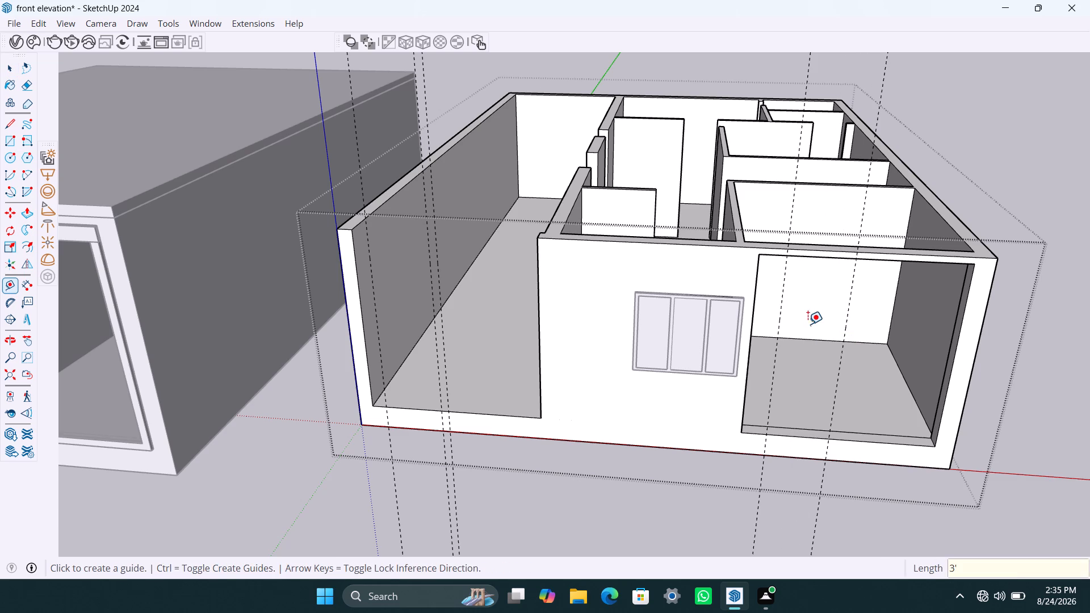
# Push/Pull the large opening's side face nearest the window inward to the guide beside it, narrowing the opening.
pyautogui.press('space')
pyautogui.scroll(2, 767, 385)
pyautogui.moveTo(764, 398); pyautogui.dragTo(616, 412, button='middle')
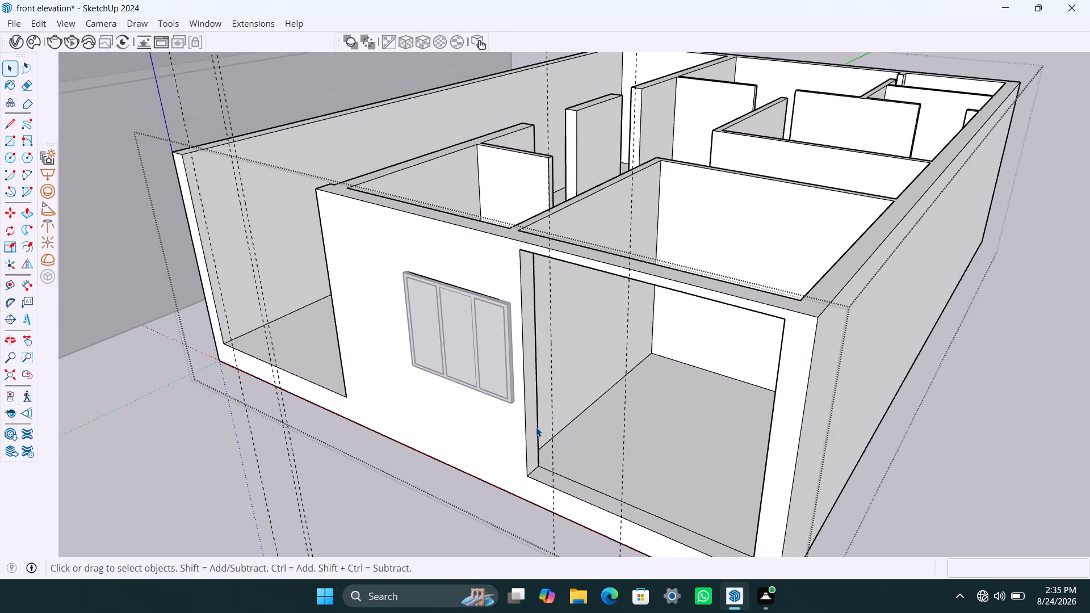
pyautogui.scroll(3, 536, 427)
pyautogui.click(528, 412)
pyautogui.press('p')
pyautogui.click(528, 412)
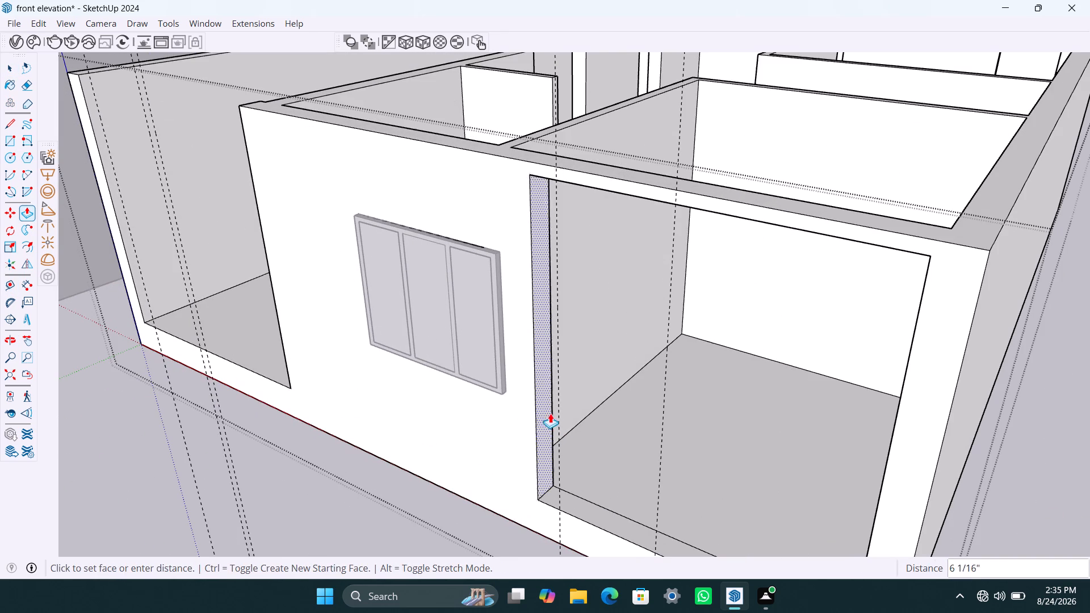
pyautogui.click(560, 413)
pyautogui.press('space')
# Examine the narrowed front opening and its guides from above, straight on and below.
pyautogui.scroll(-5, 514, 434)
pyautogui.moveTo(529, 460); pyautogui.dragTo(636, 455, button='middle')
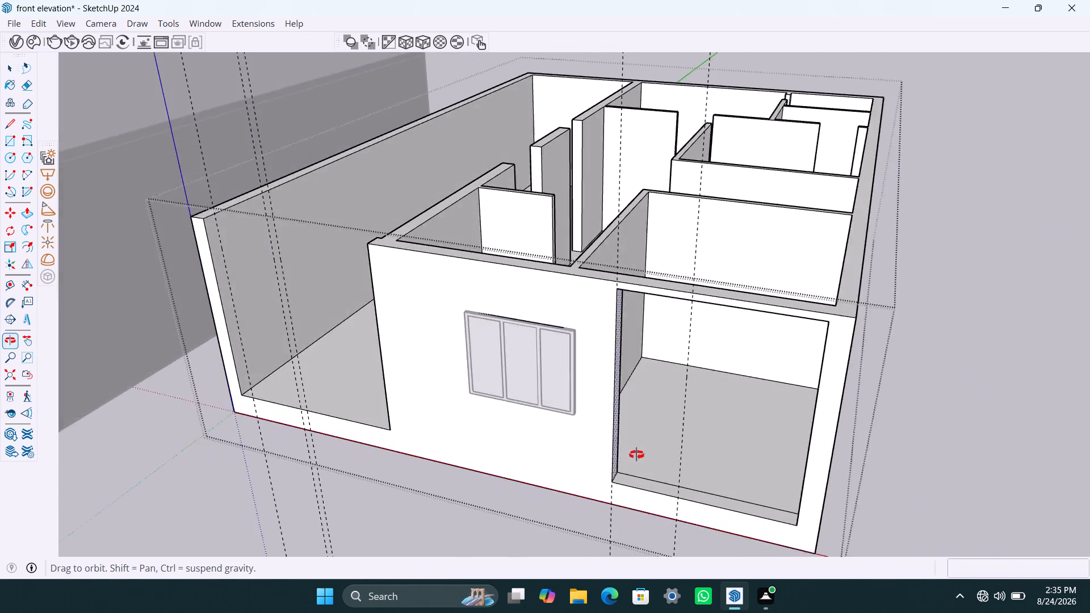
pyautogui.moveTo(636, 455); pyautogui.dragTo(641, 452, button='middle')
pyautogui.scroll(3, 696, 342)
pyautogui.moveTo(698, 341); pyautogui.dragTo(727, 262, button='middle')
pyautogui.scroll(-1, 726, 270)
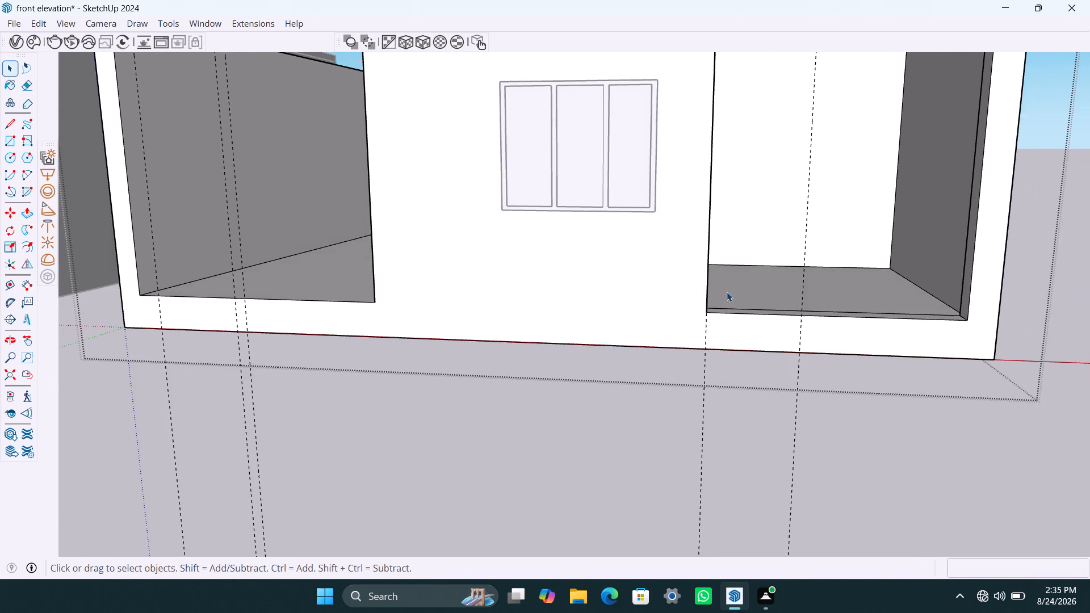
pyautogui.moveTo(727, 292); pyautogui.dragTo(658, 416, button='middle')
pyautogui.scroll(-4, 677, 339)
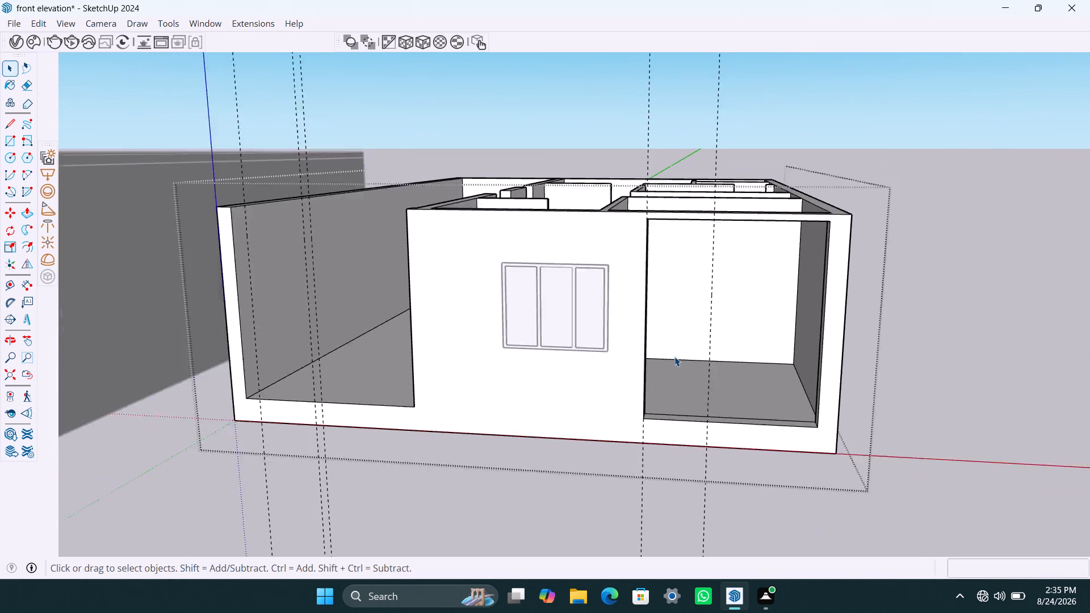
pyautogui.keyDown('shift'); pyautogui.moveTo(673, 373); pyautogui.dragTo(627, 482, button='middle'); pyautogui.keyUp('shift')
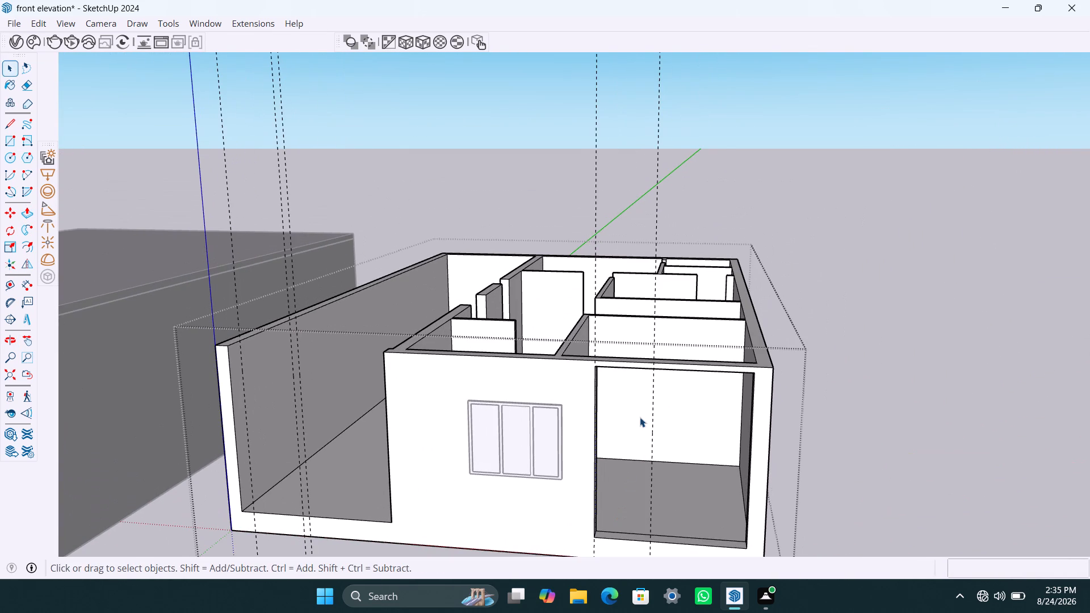
pyautogui.moveTo(635, 422); pyautogui.dragTo(642, 376, button='middle')
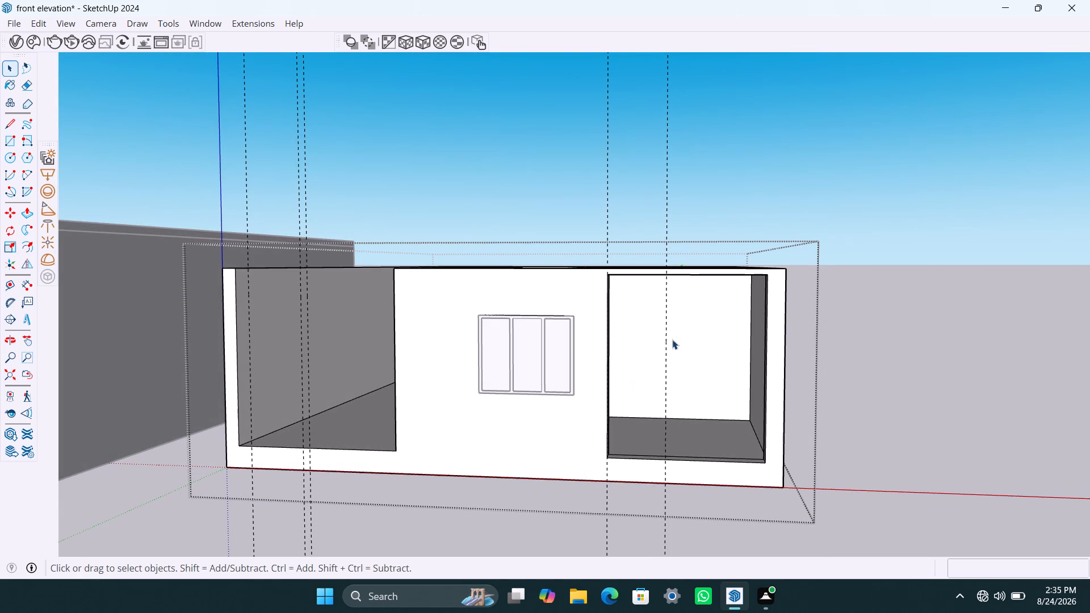
pyautogui.scroll(3, 640, 280)
pyautogui.moveTo(649, 317); pyautogui.dragTo(636, 263, button='middle')
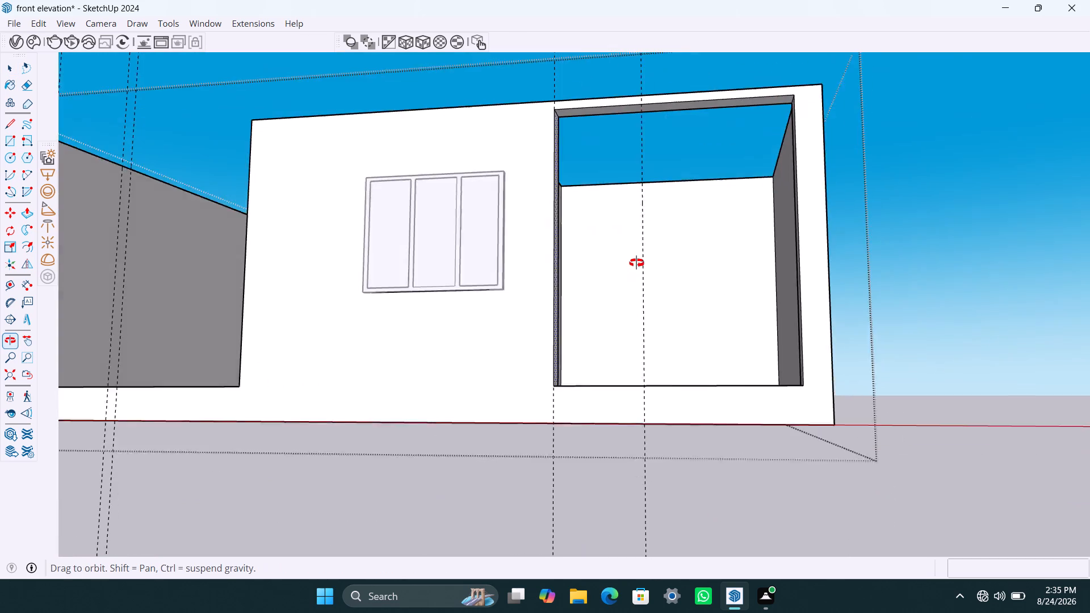
pyautogui.moveTo(636, 263); pyautogui.dragTo(650, 325, button='middle')
pyautogui.scroll(-7, 651, 333)
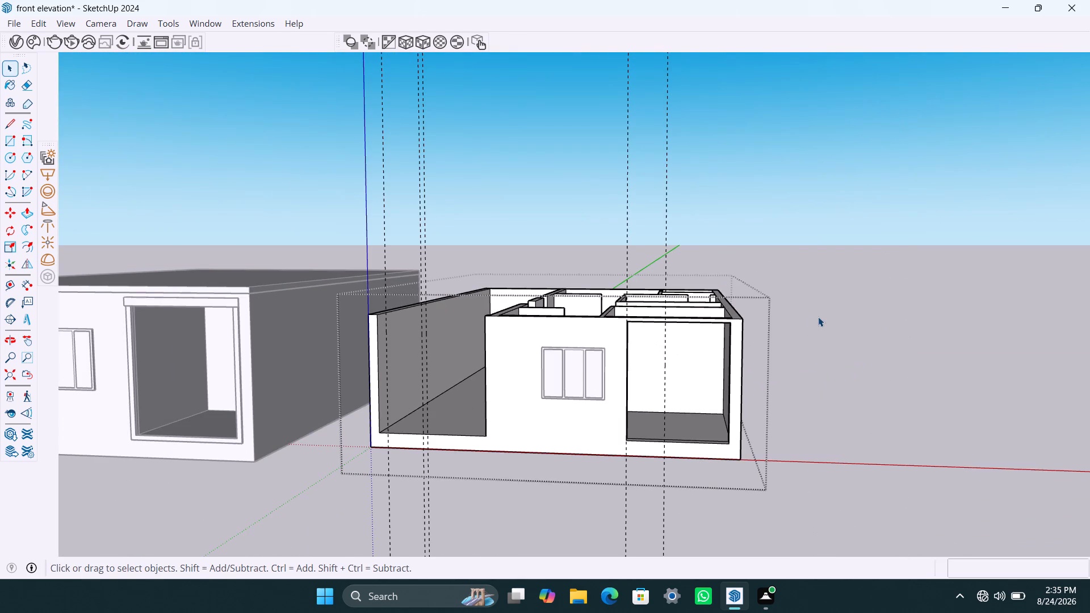
# Push/Pull the underside of the wall above the large front opening downward by 3' to lower the opening's head.
pyautogui.scroll(-5, 583, 370)
pyautogui.moveTo(626, 362); pyautogui.dragTo(574, 280, button='middle')
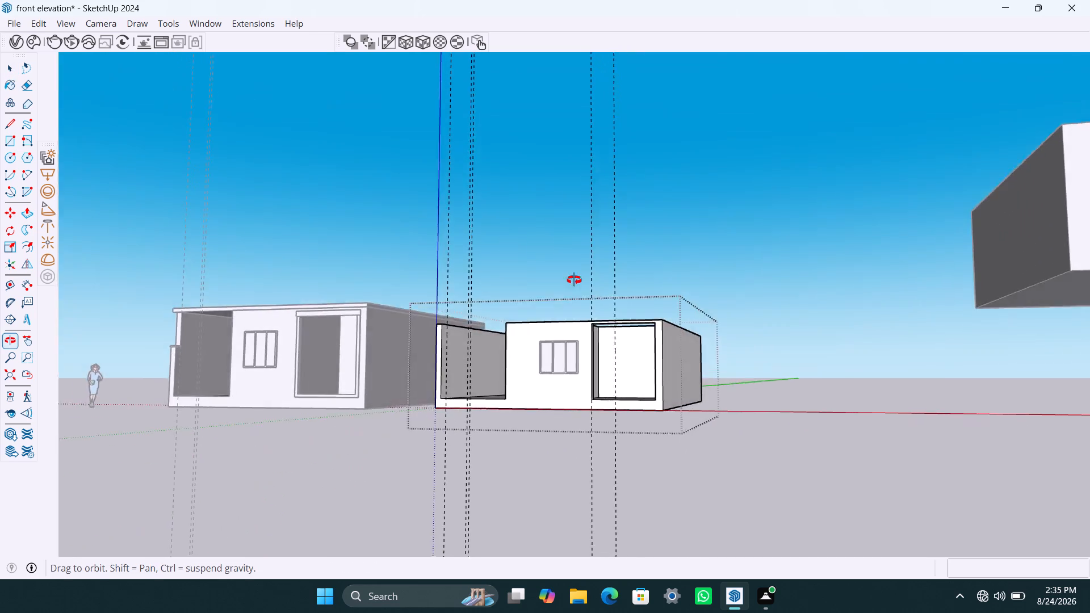
pyautogui.moveTo(574, 280); pyautogui.dragTo(590, 192, button='middle')
pyautogui.scroll(8, 601, 312)
pyautogui.click(613, 263)
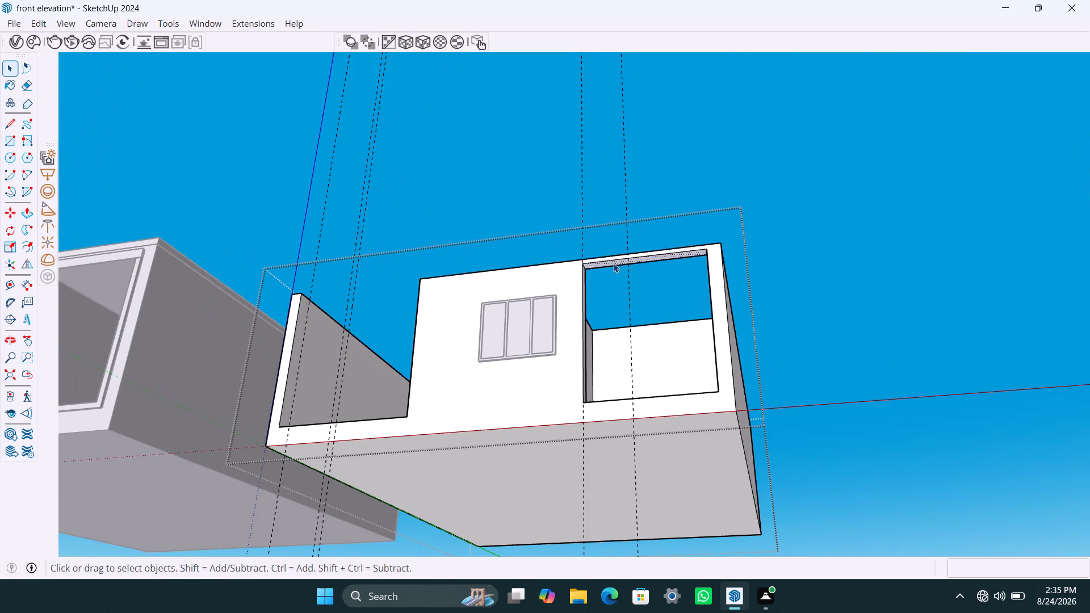
pyautogui.scroll(5, 616, 266)
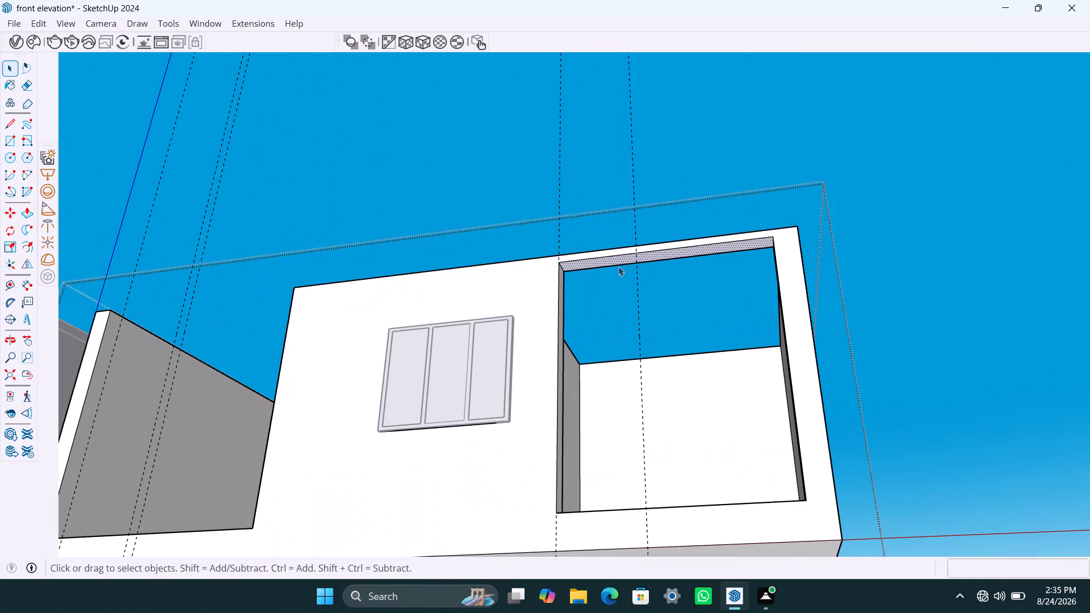
pyautogui.press('p')
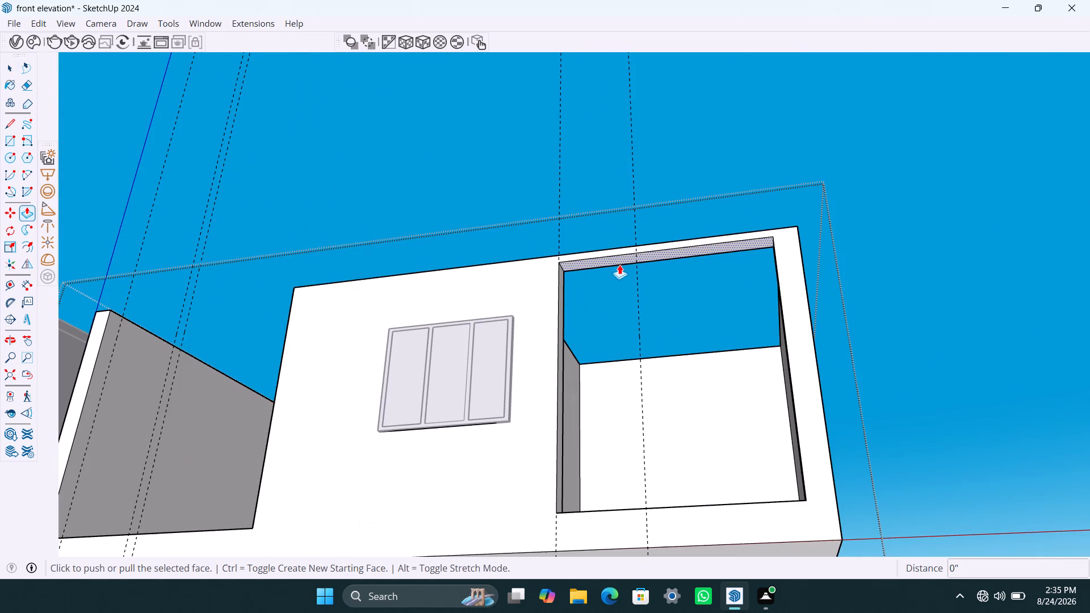
pyautogui.click(619, 264)
pyautogui.write("3'")
pyautogui.press('Return')
pyautogui.press('space')
pyautogui.scroll(-13, 631, 304)
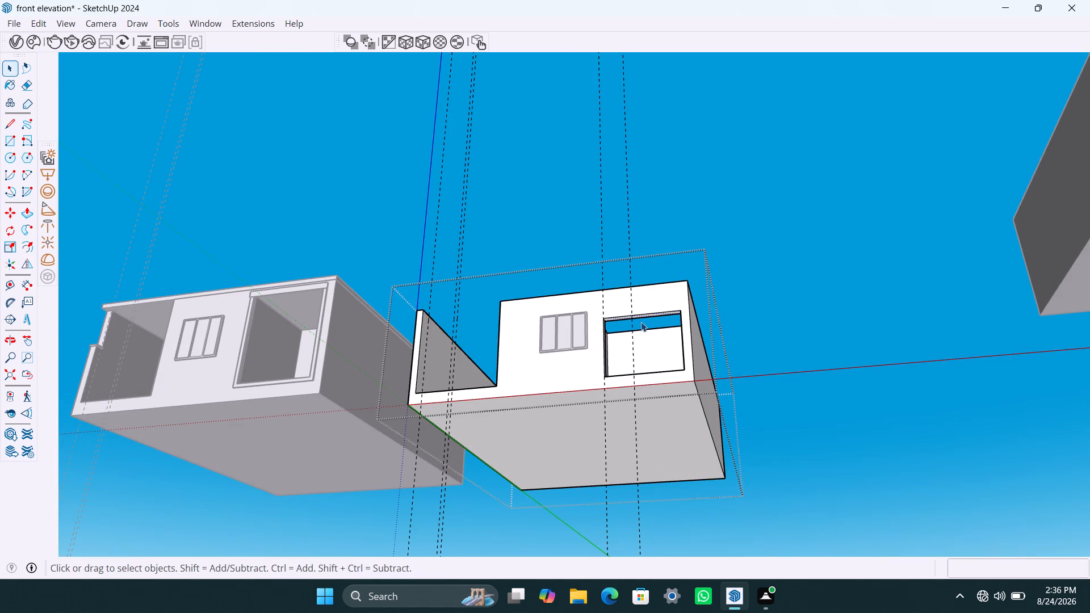
pyautogui.moveTo(628, 394); pyautogui.dragTo(622, 611, button='middle')
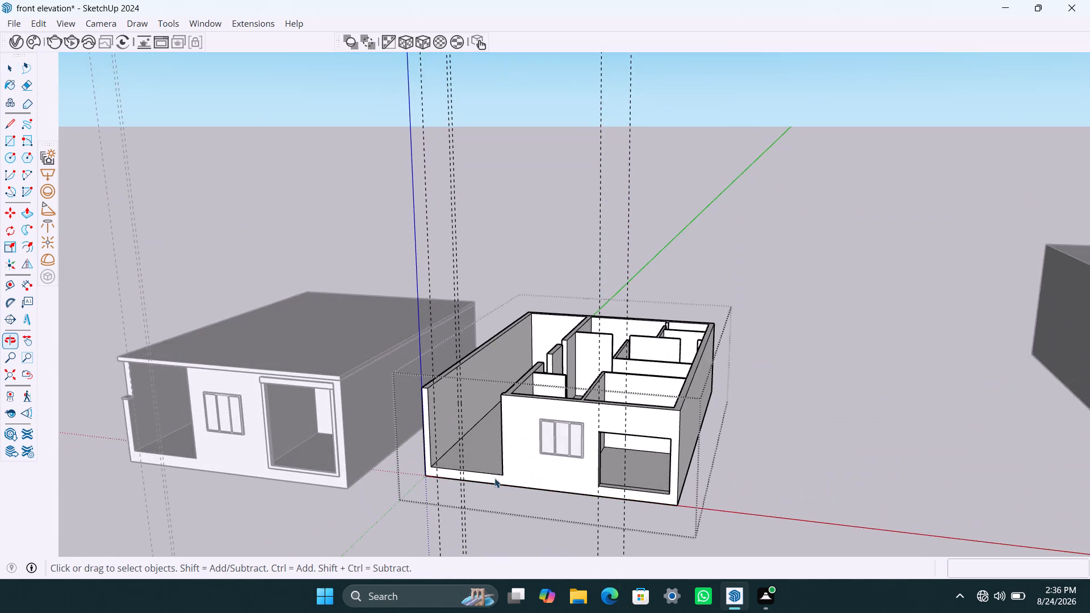
# Push/Pull the floor face of the open bay beside the front room down through its thickness to remove that floor.
pyautogui.scroll(3, 494, 451)
pyautogui.click(477, 456)
pyautogui.press('p')
pyautogui.click(475, 459)
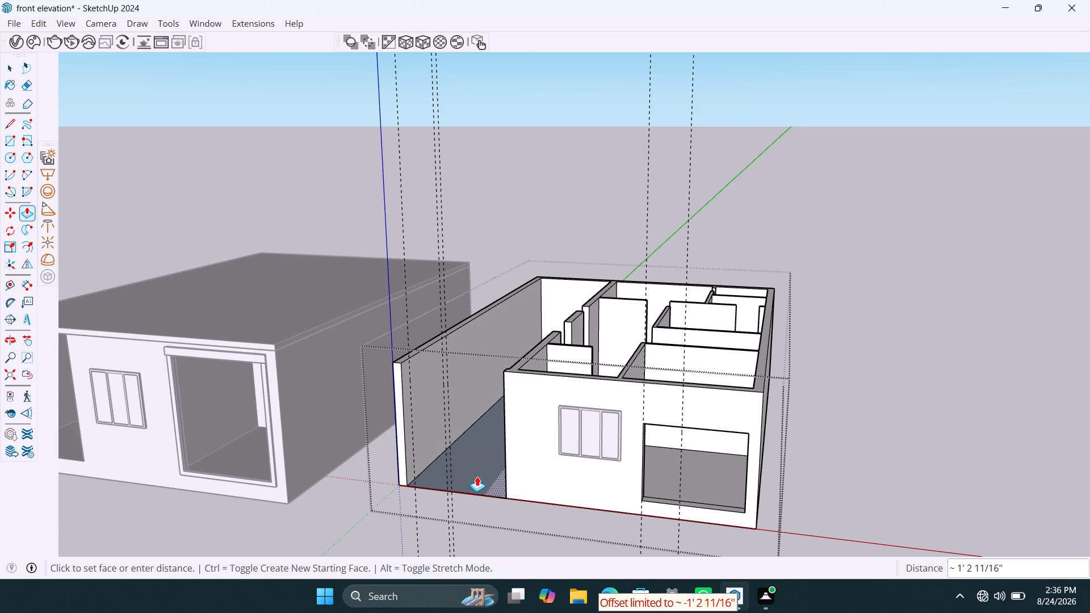
pyautogui.click(477, 476)
pyautogui.press('space')
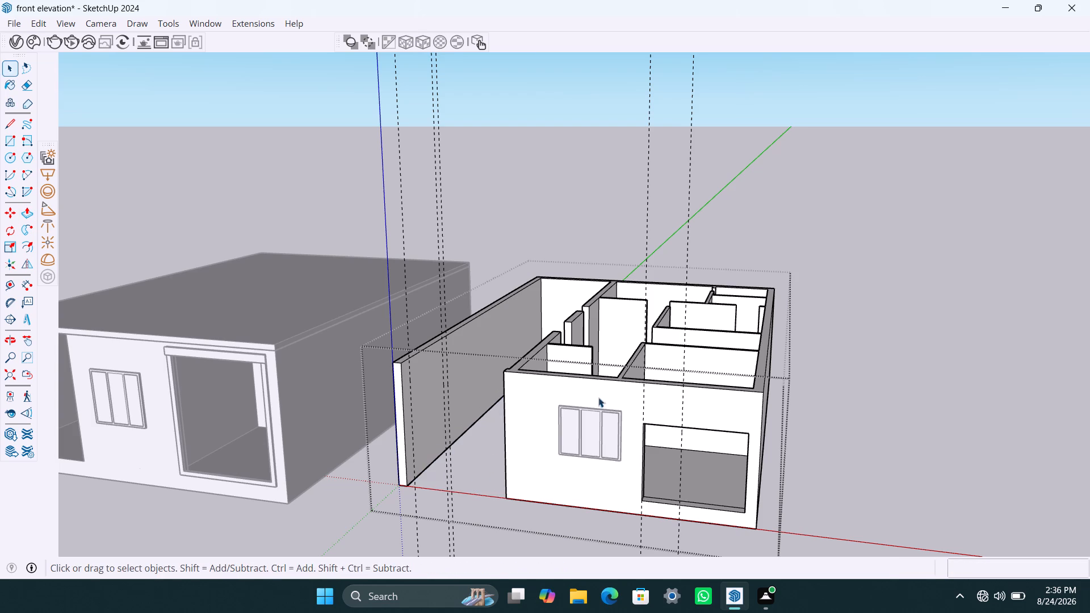
pyautogui.moveTo(606, 394); pyautogui.dragTo(602, 577, button='middle')
pyautogui.click(602, 430)
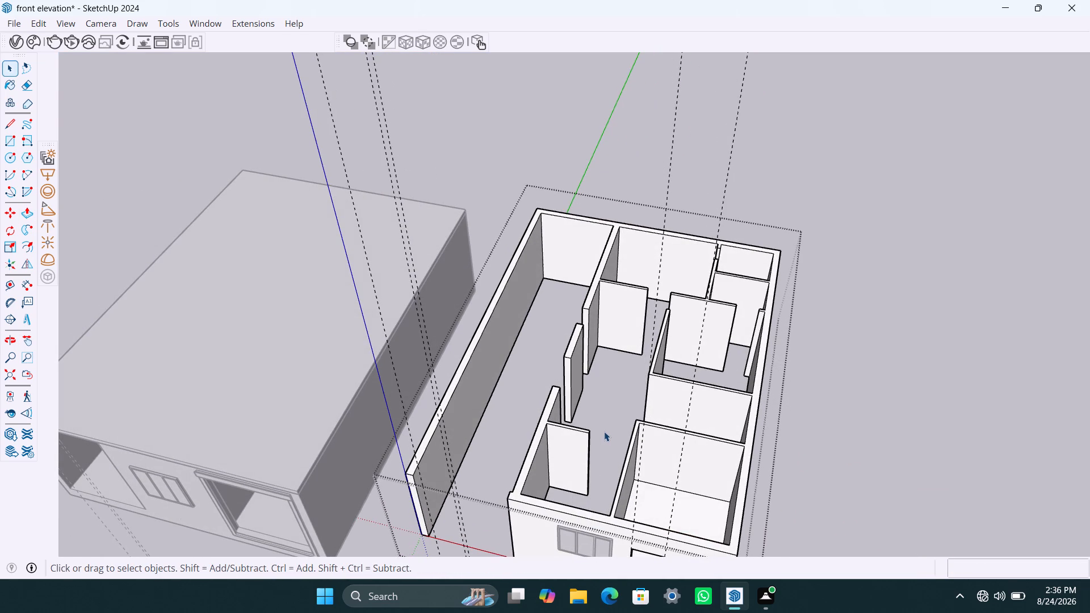
pyautogui.click(605, 431)
pyautogui.click(610, 431)
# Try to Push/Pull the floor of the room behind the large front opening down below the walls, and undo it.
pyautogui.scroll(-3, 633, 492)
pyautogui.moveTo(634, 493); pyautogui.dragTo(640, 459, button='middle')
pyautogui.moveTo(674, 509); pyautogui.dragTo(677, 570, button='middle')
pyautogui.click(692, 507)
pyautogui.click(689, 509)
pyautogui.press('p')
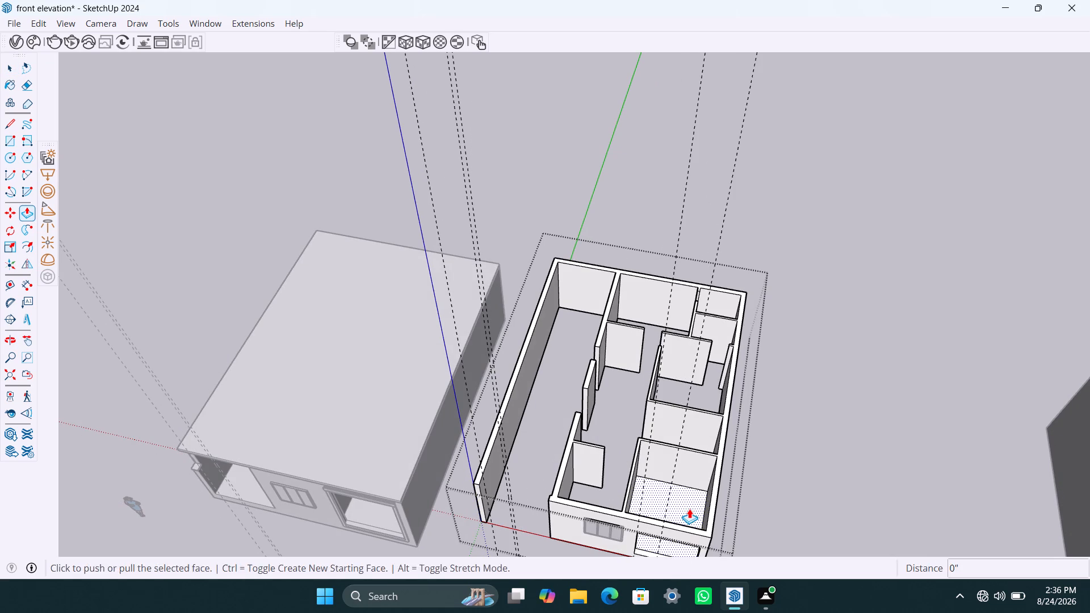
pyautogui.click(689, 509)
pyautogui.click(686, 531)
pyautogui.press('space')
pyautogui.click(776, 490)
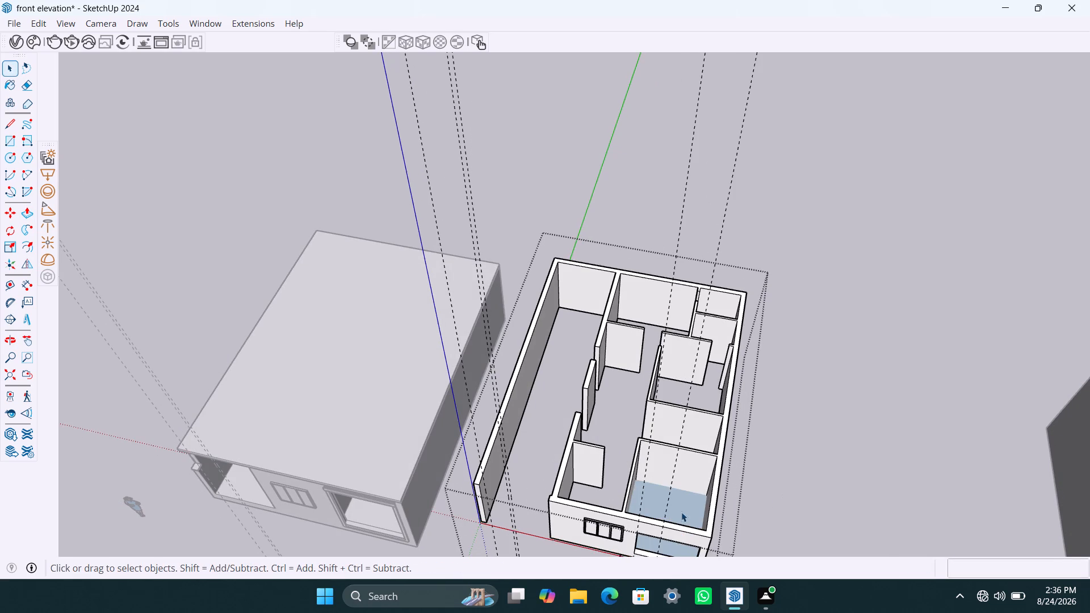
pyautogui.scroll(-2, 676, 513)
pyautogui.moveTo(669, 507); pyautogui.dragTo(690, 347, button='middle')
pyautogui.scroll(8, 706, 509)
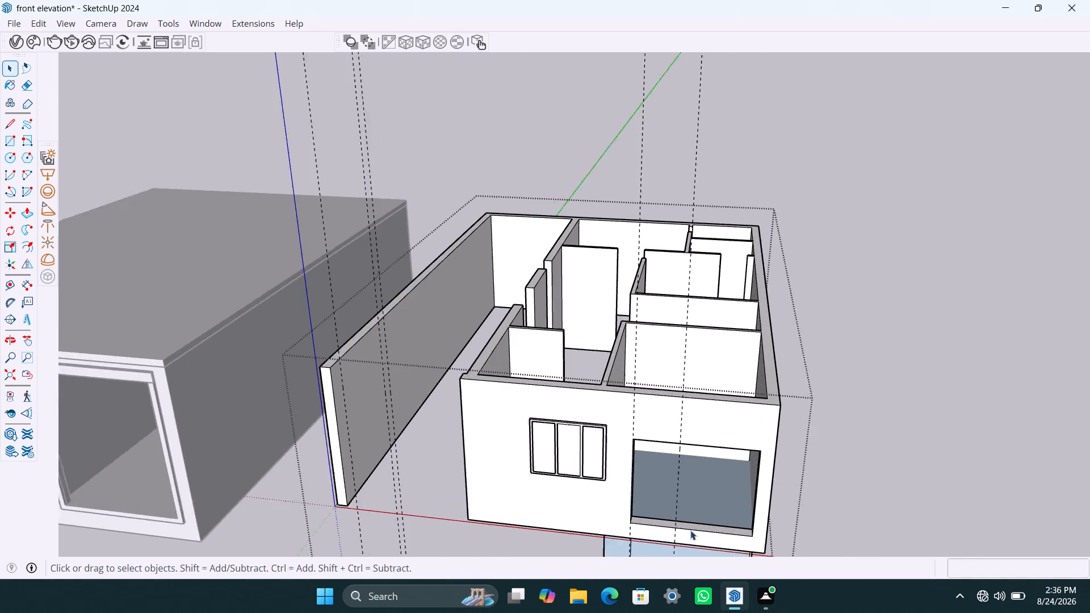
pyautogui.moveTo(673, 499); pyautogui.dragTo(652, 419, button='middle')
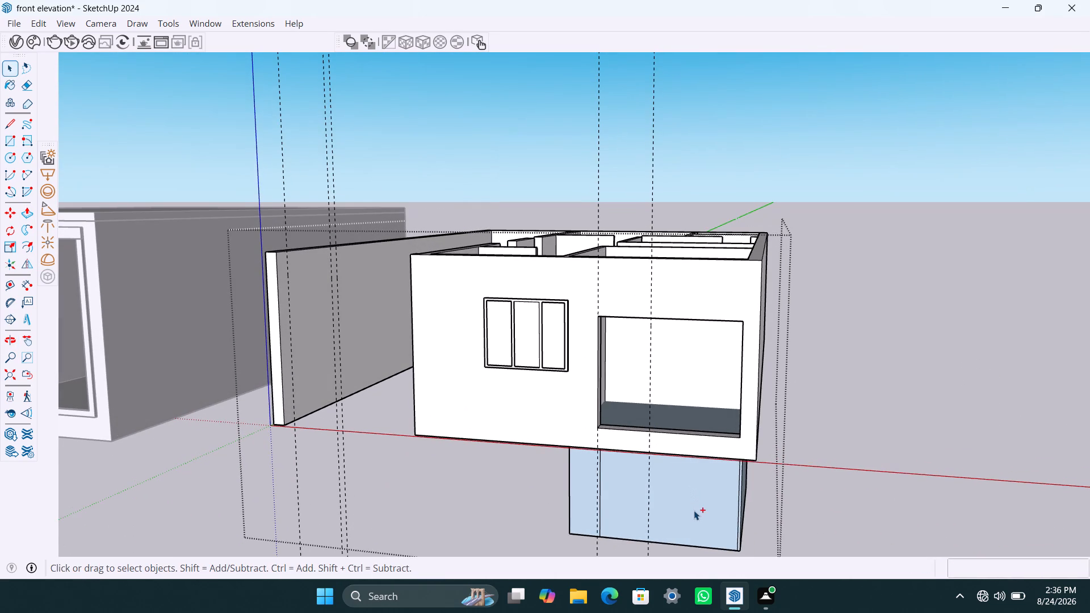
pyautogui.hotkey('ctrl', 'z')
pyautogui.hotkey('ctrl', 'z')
# Push/Pull the floor behind the large front opening down to the base of the front wall to remove it.
pyautogui.click(682, 410)
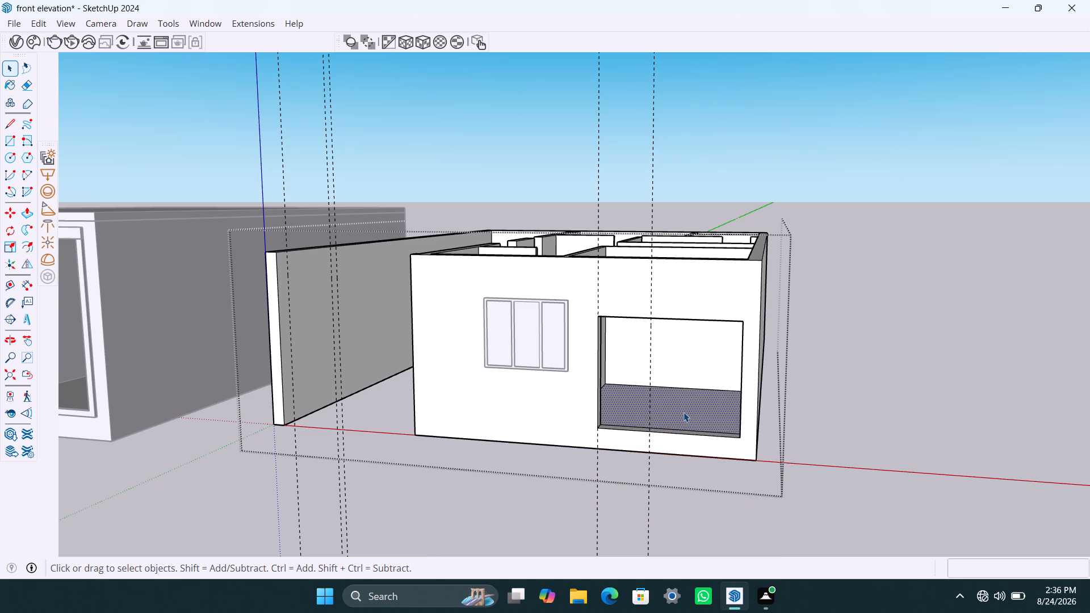
pyautogui.press('p')
pyautogui.click(684, 412)
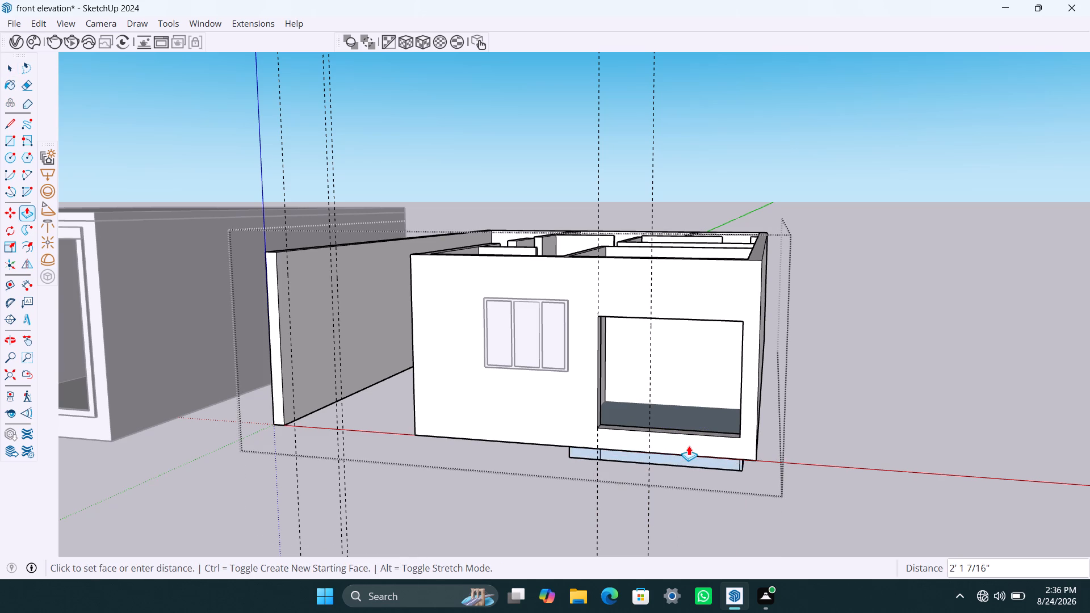
pyautogui.click(731, 459)
pyautogui.press('space')
pyautogui.click(808, 425)
pyautogui.scroll(-3, 597, 422)
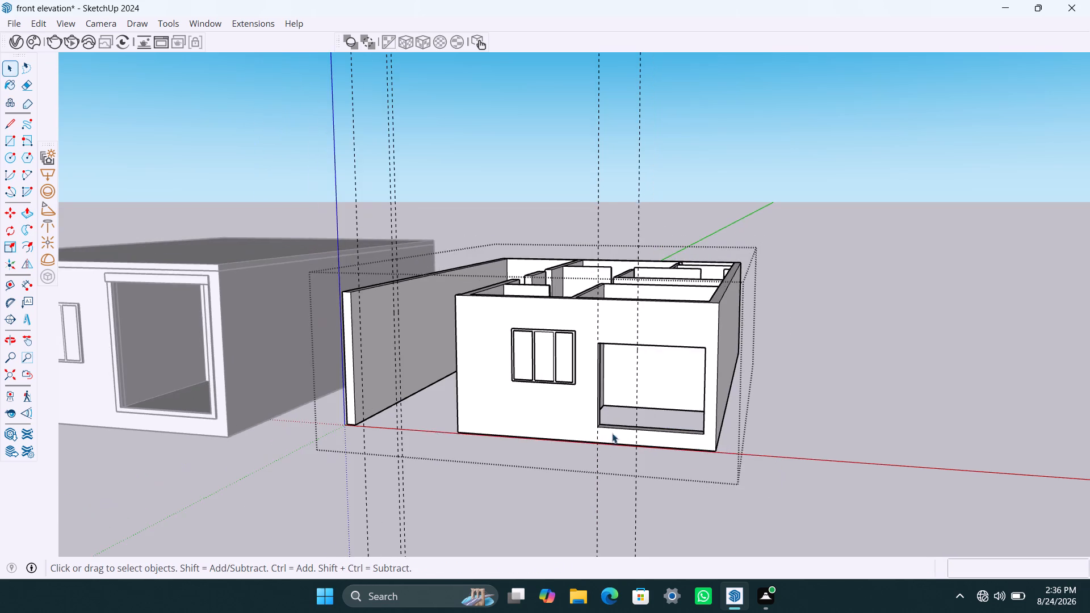
# Push/Pull the sill face of the large front opening down to the bottom edge of the wall at ground level.
pyautogui.moveTo(617, 438); pyautogui.dragTo(631, 562, button='middle')
pyautogui.scroll(2, 668, 479)
pyautogui.moveTo(670, 494); pyautogui.dragTo(677, 430, button='middle')
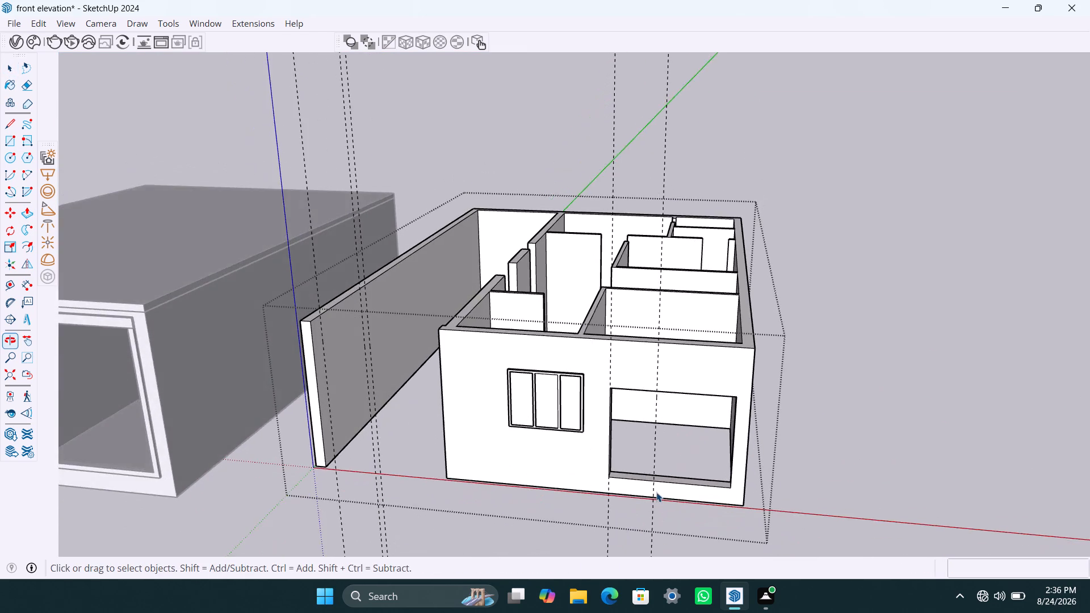
pyautogui.scroll(3, 656, 492)
pyautogui.moveTo(635, 494); pyautogui.dragTo(635, 510, button='middle')
pyautogui.scroll(3, 624, 501)
pyautogui.click(616, 490)
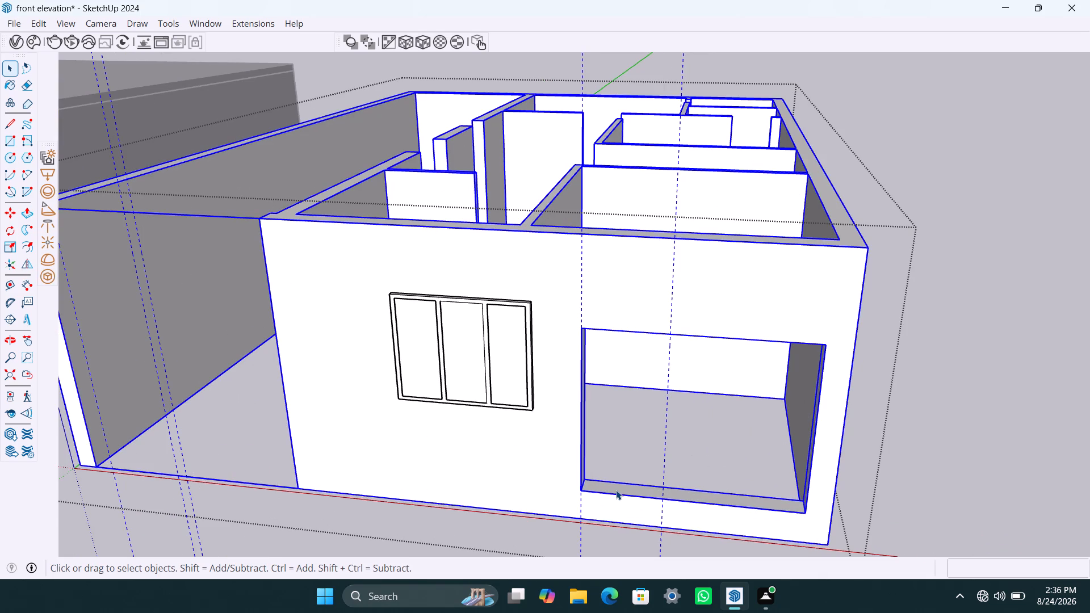
pyautogui.doubleClick(616, 490)
pyautogui.click(621, 490)
pyautogui.press('p')
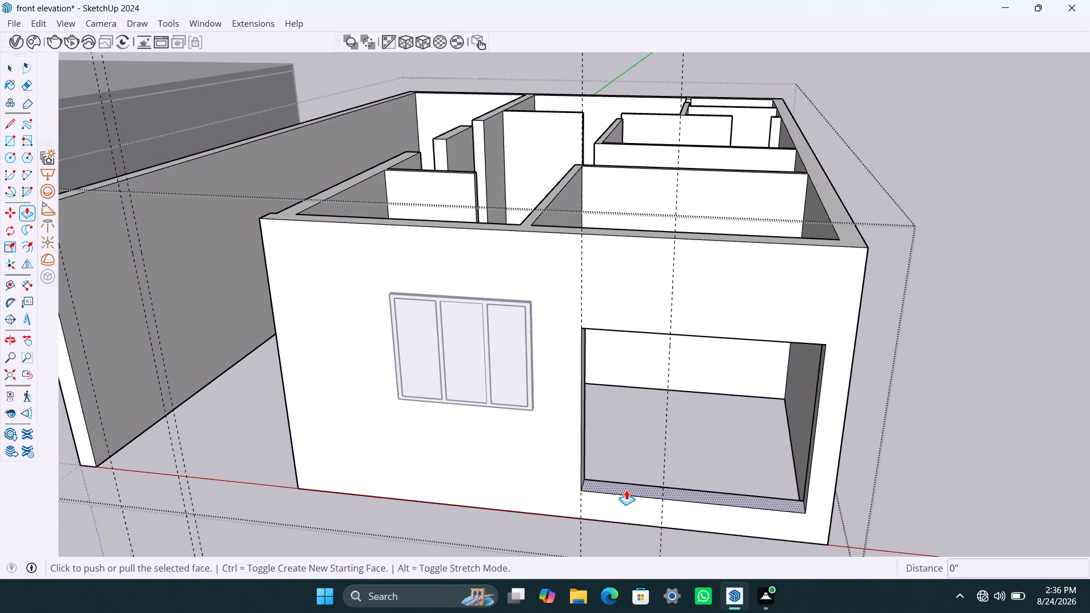
pyautogui.click(626, 490)
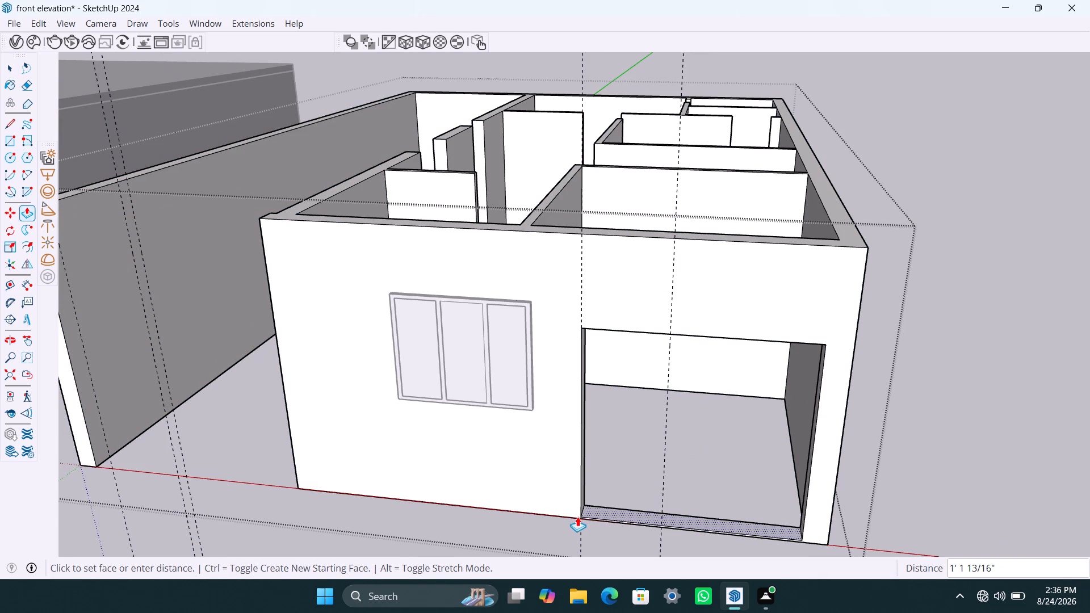
pyautogui.click(578, 518)
pyautogui.press('space')
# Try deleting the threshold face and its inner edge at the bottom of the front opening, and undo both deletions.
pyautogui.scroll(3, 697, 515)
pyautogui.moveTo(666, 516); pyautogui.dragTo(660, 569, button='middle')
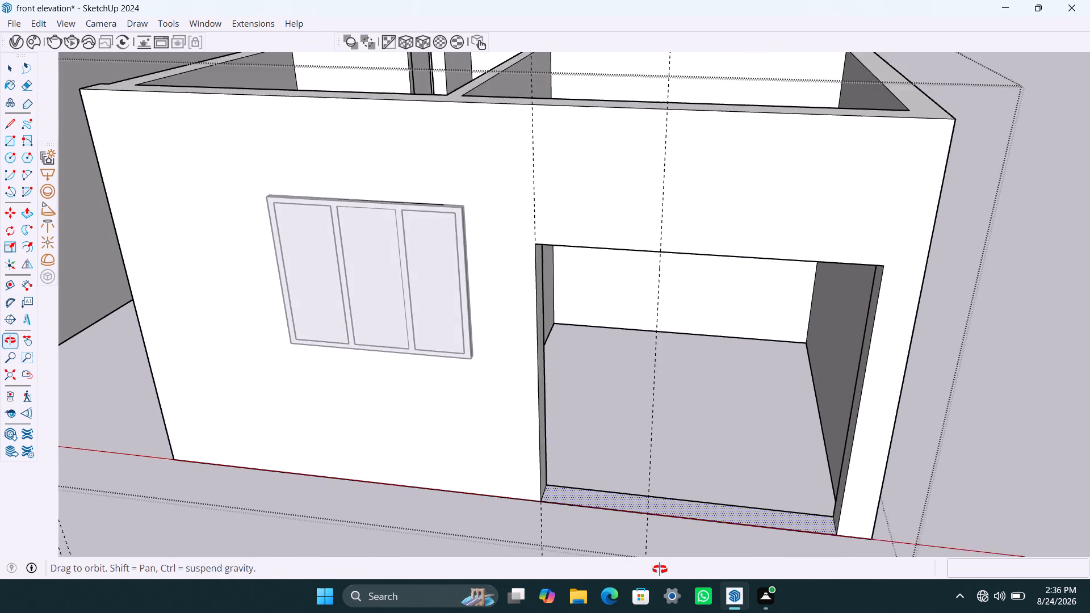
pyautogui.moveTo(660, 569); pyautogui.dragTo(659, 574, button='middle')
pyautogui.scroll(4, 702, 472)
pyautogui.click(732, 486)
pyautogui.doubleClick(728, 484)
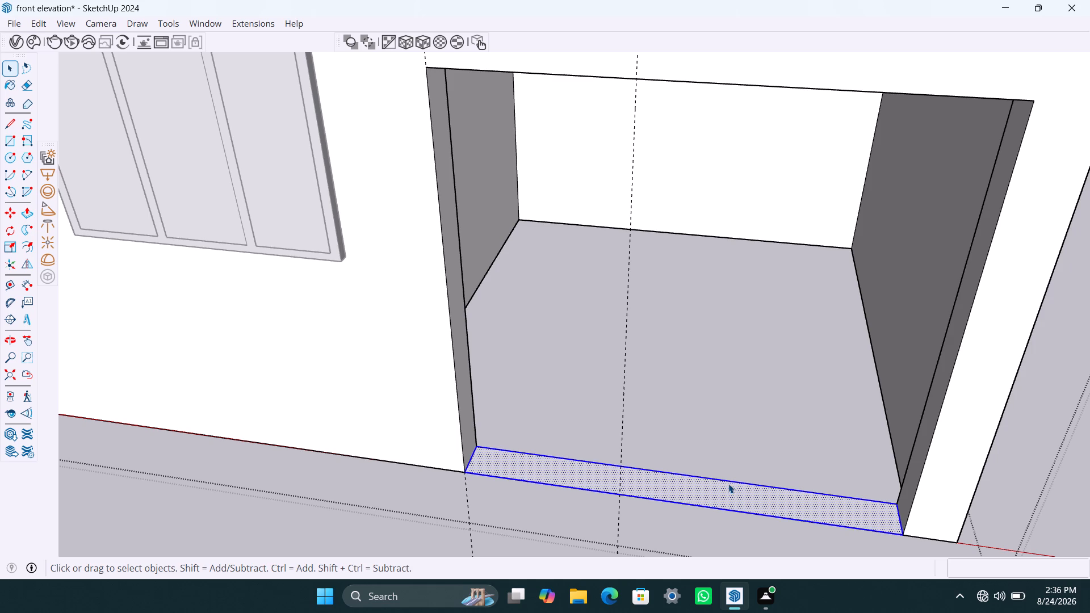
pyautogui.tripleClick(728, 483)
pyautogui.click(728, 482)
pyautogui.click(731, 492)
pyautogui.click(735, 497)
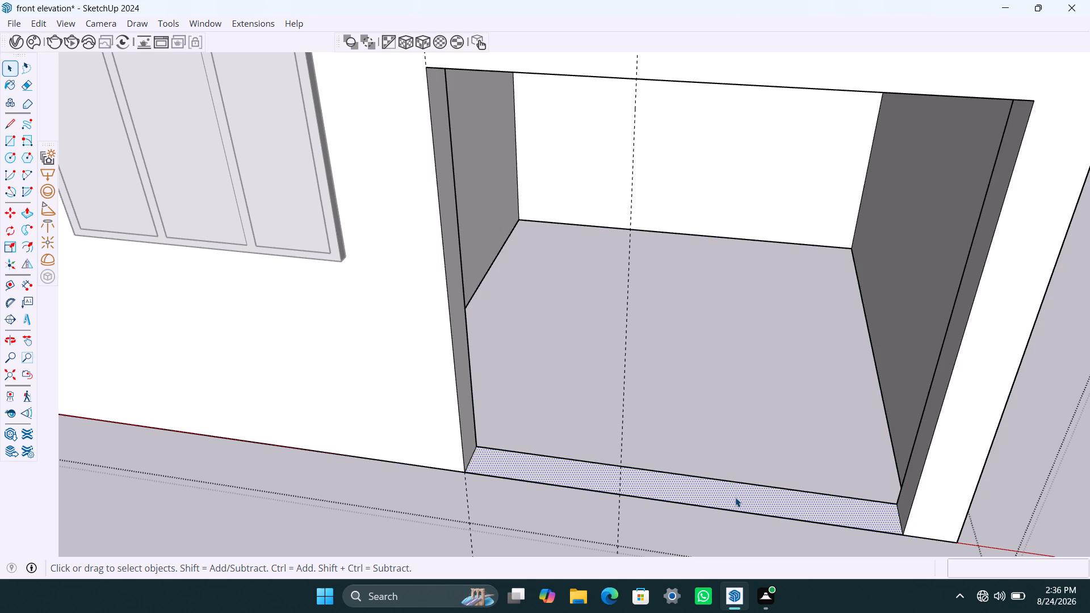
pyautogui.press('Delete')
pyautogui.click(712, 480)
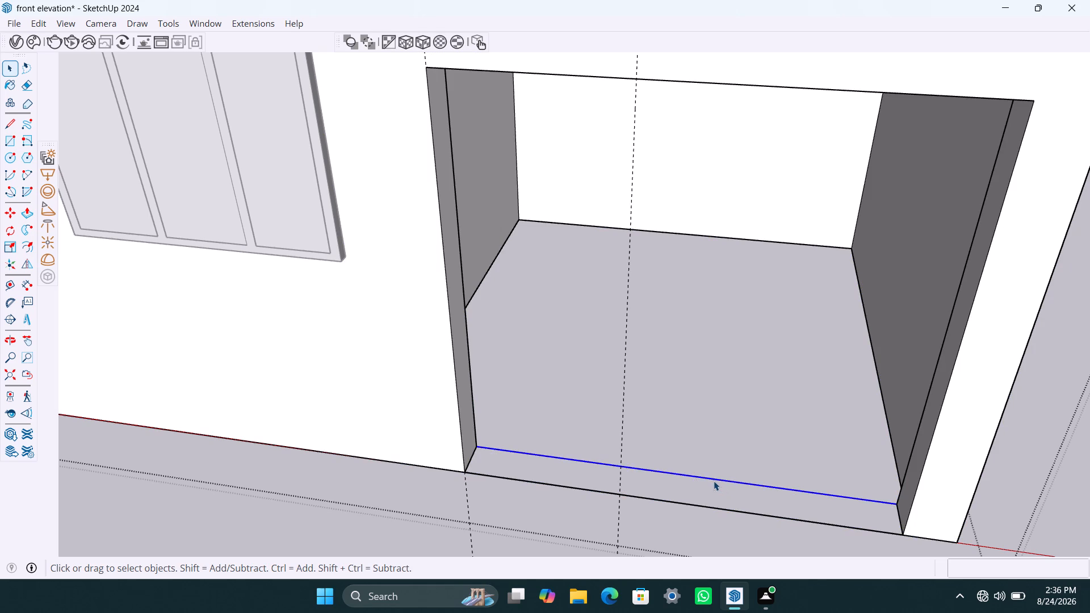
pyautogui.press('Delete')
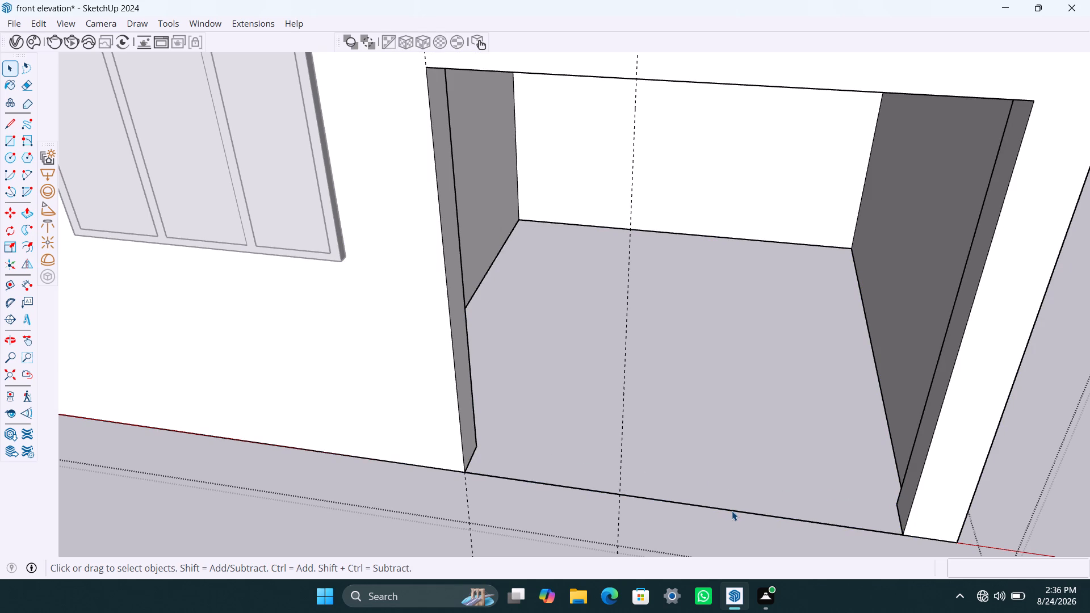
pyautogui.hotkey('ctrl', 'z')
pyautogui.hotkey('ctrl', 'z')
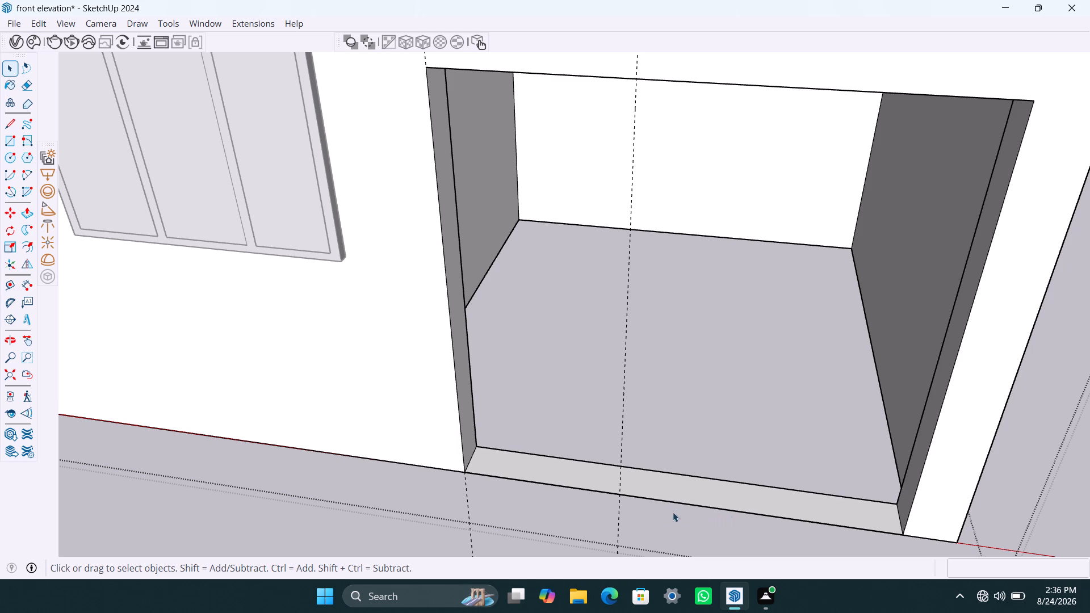
# Copy the short threshold edge at the window-side jamb 3' across the opening to split the threshold face.
pyautogui.click(640, 488)
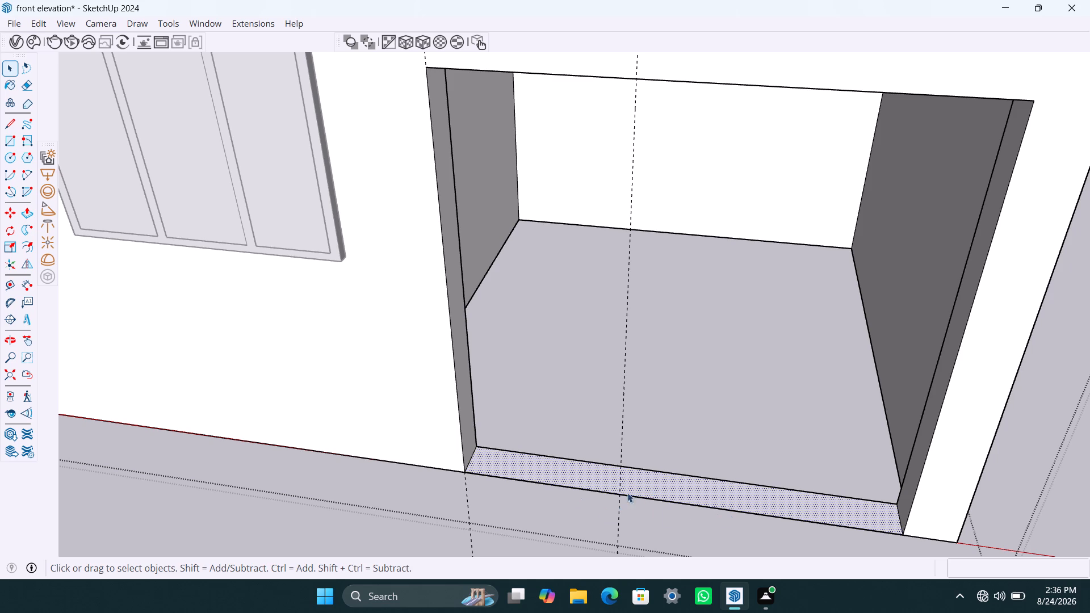
pyautogui.press('m')
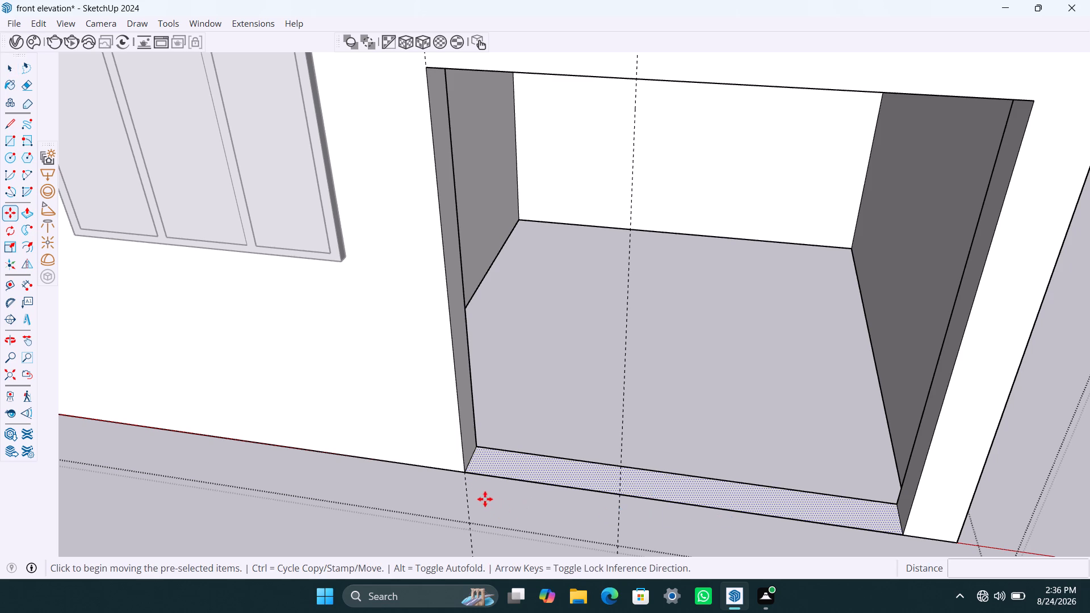
pyautogui.press('space')
pyautogui.click(470, 462)
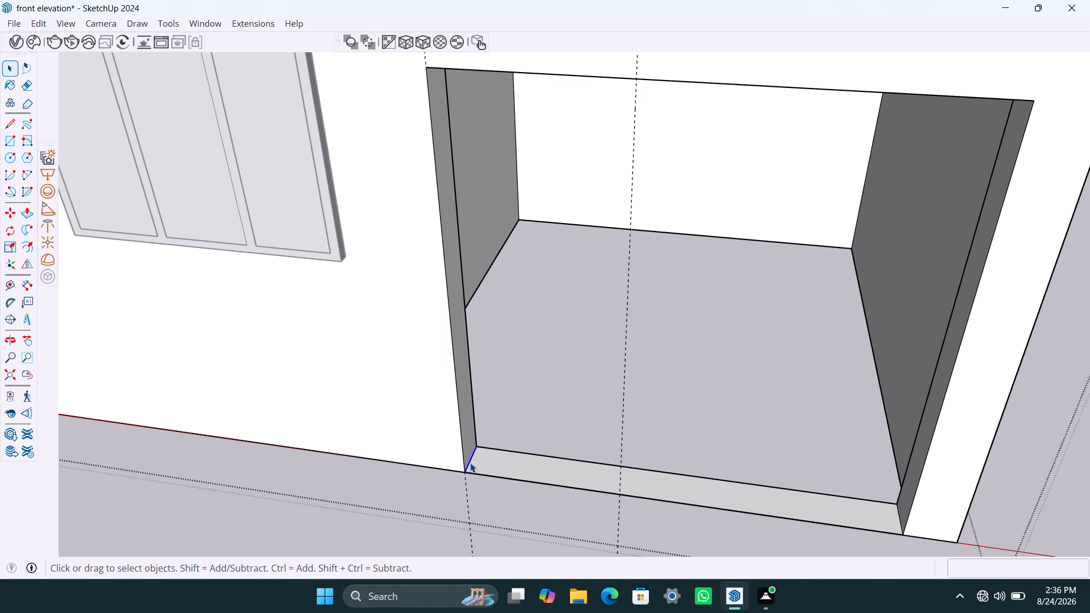
pyautogui.press('m')
pyautogui.click(468, 471)
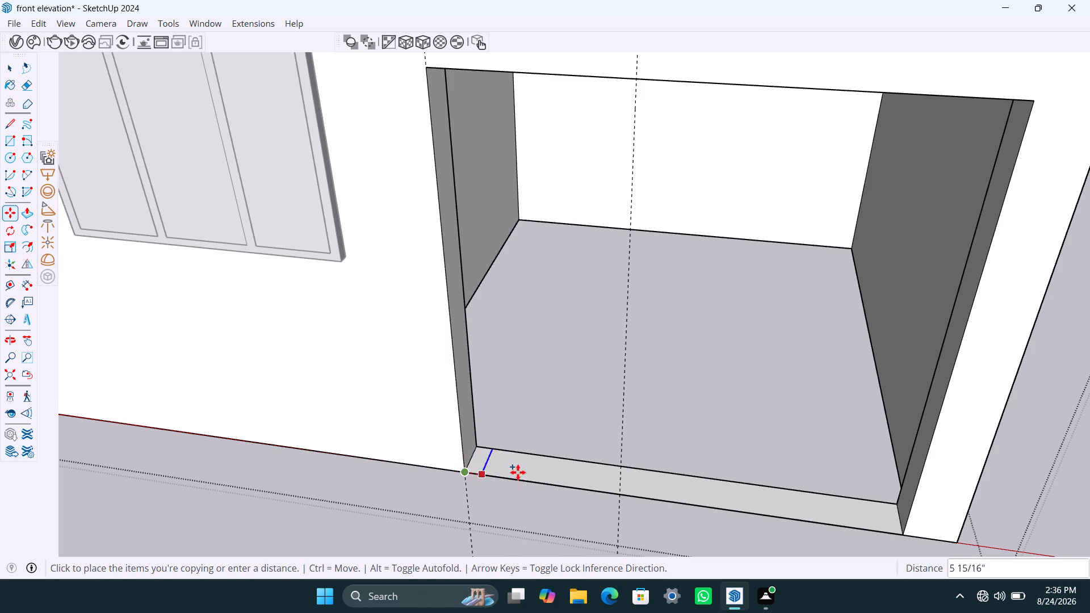
pyautogui.write("3'")
pyautogui.press('Return')
pyautogui.press('space')
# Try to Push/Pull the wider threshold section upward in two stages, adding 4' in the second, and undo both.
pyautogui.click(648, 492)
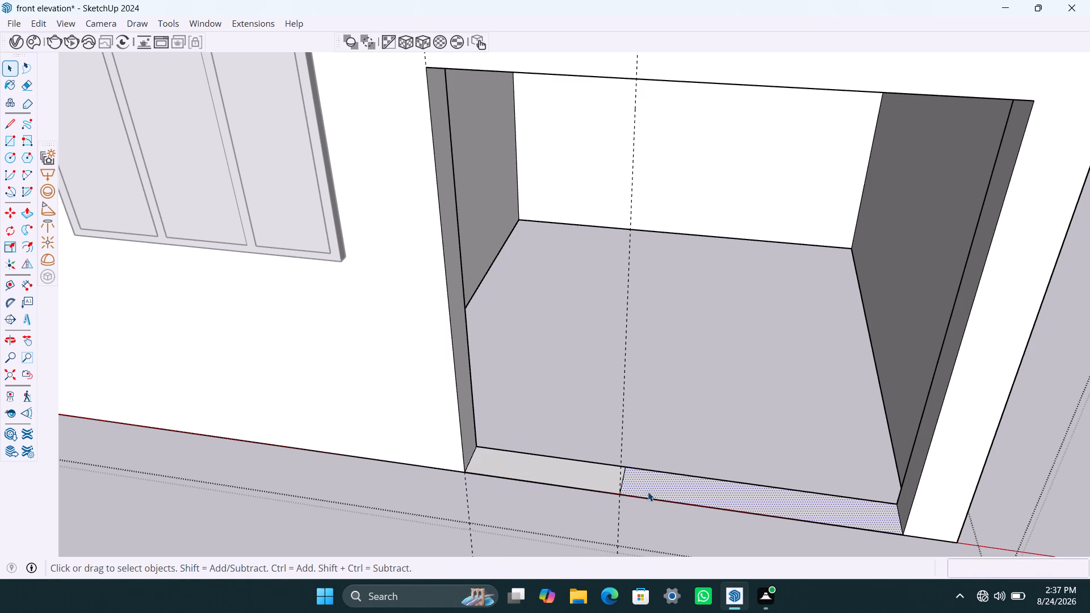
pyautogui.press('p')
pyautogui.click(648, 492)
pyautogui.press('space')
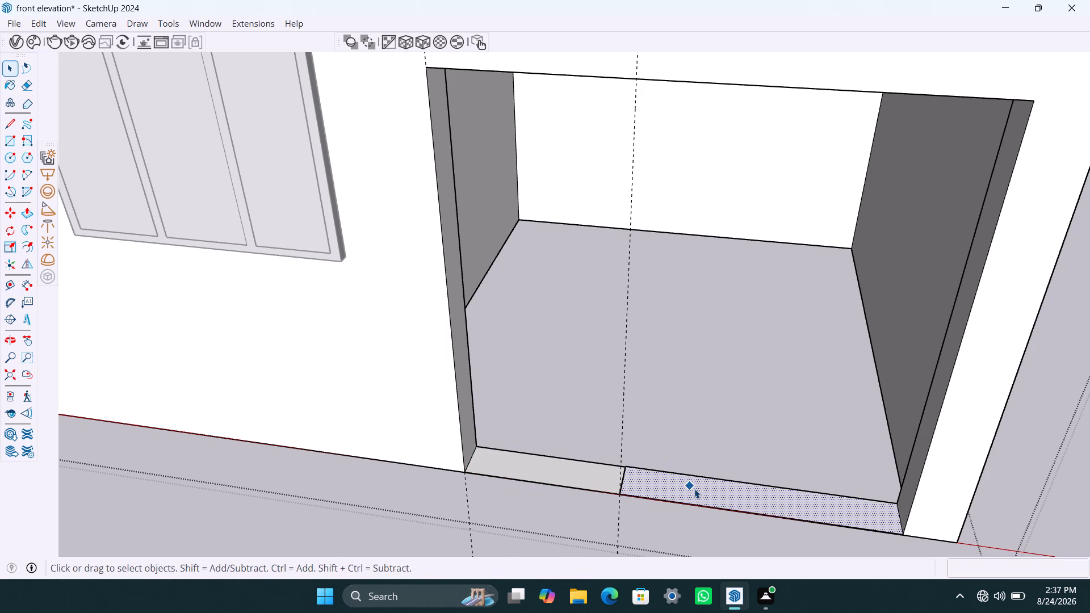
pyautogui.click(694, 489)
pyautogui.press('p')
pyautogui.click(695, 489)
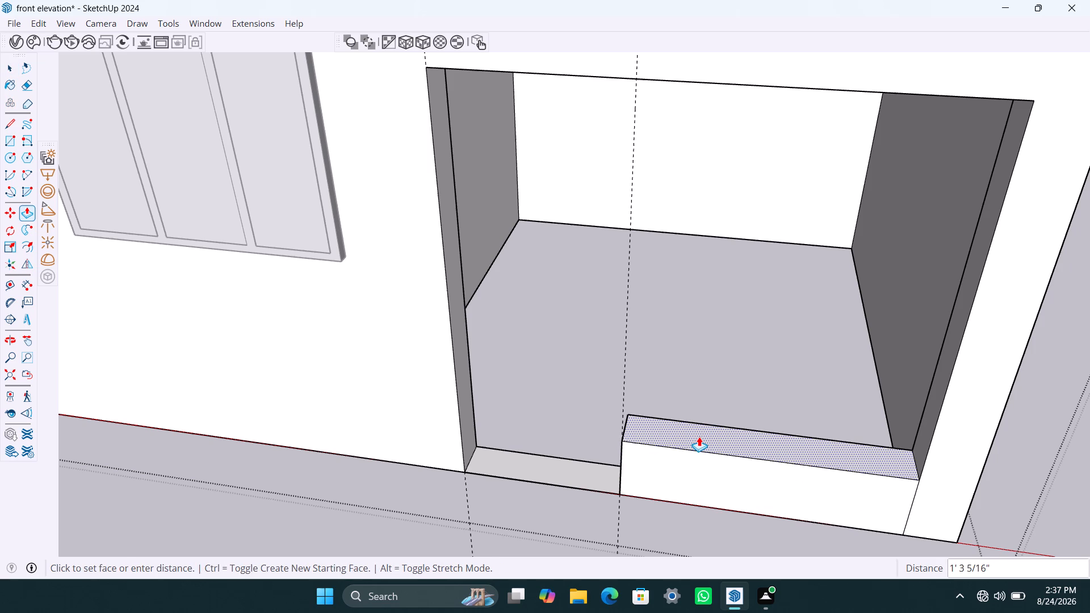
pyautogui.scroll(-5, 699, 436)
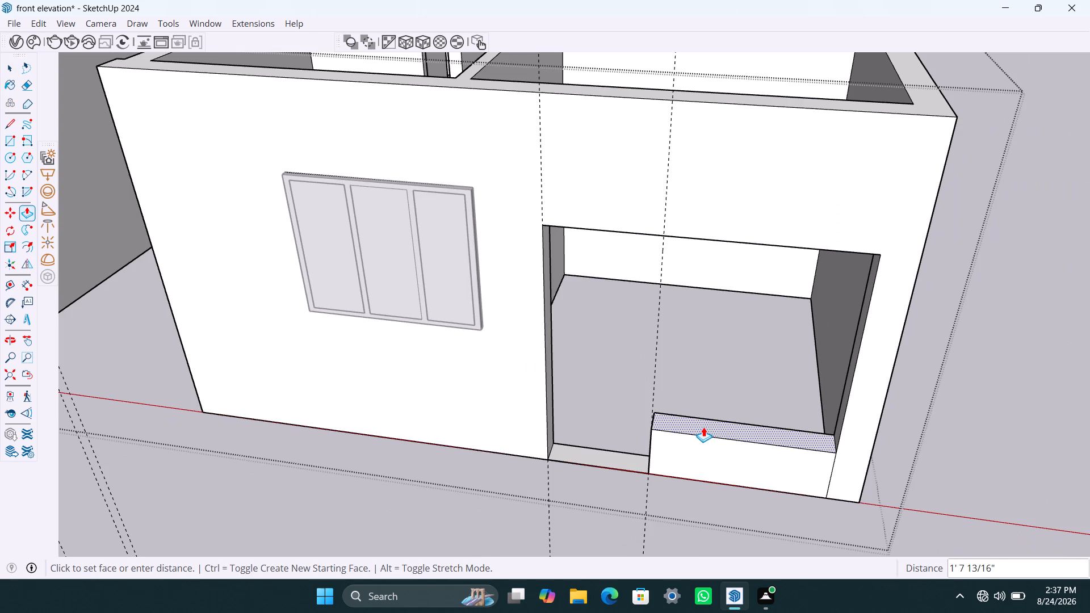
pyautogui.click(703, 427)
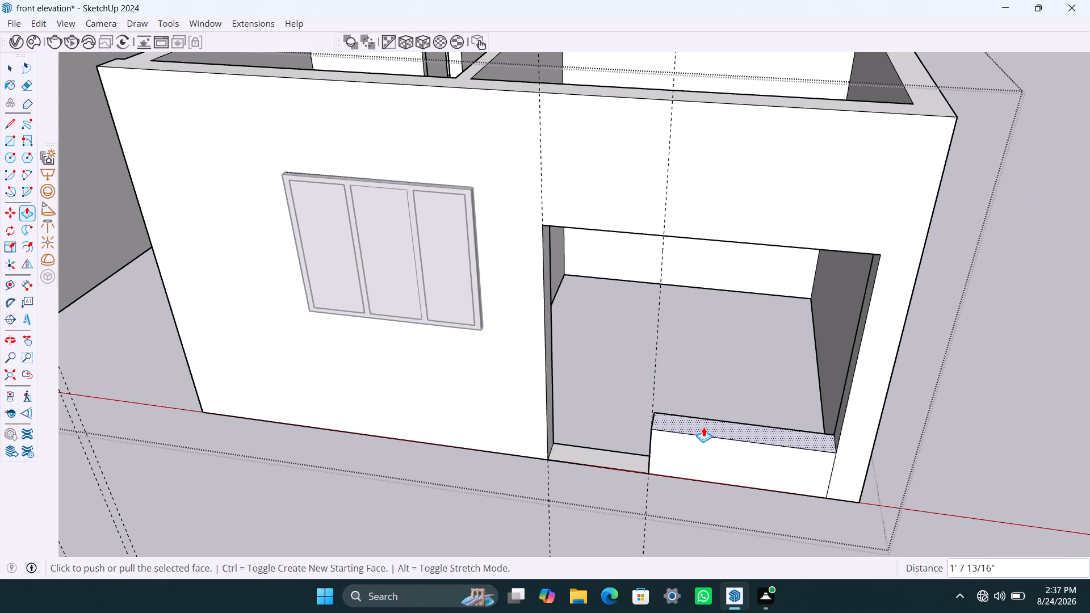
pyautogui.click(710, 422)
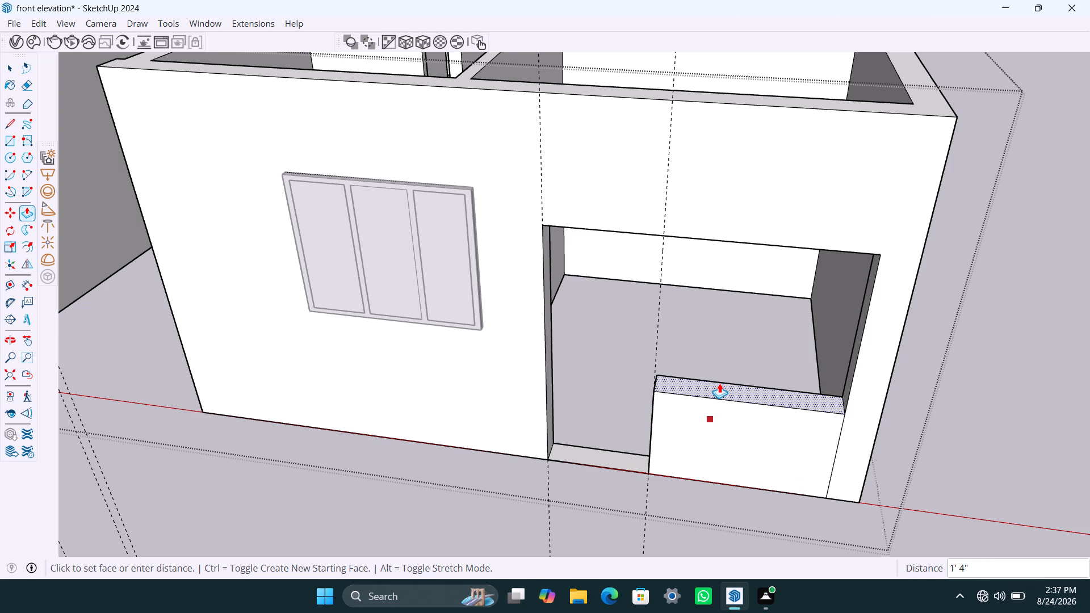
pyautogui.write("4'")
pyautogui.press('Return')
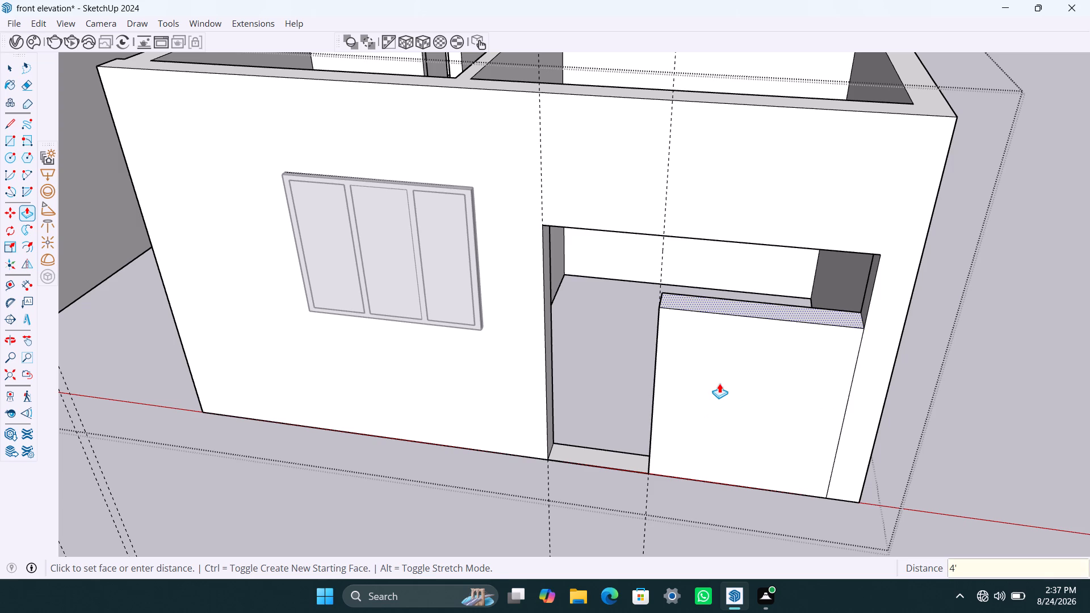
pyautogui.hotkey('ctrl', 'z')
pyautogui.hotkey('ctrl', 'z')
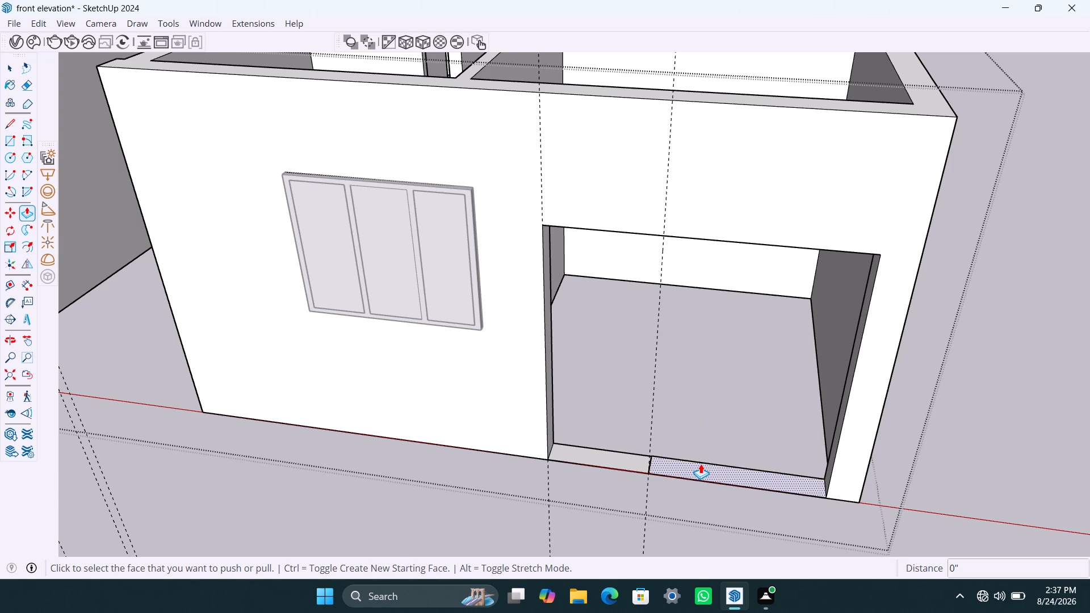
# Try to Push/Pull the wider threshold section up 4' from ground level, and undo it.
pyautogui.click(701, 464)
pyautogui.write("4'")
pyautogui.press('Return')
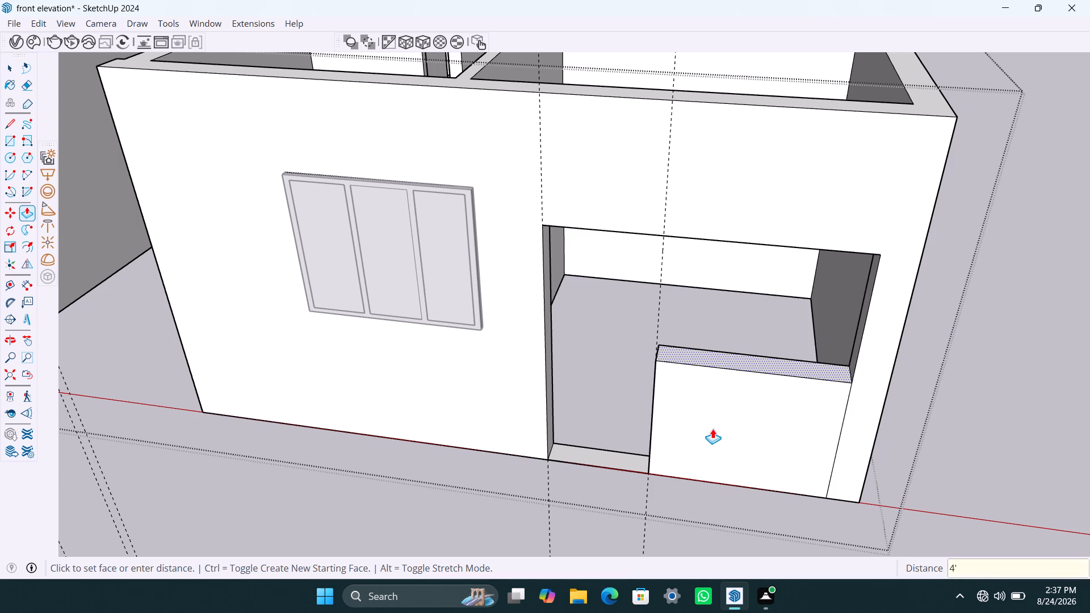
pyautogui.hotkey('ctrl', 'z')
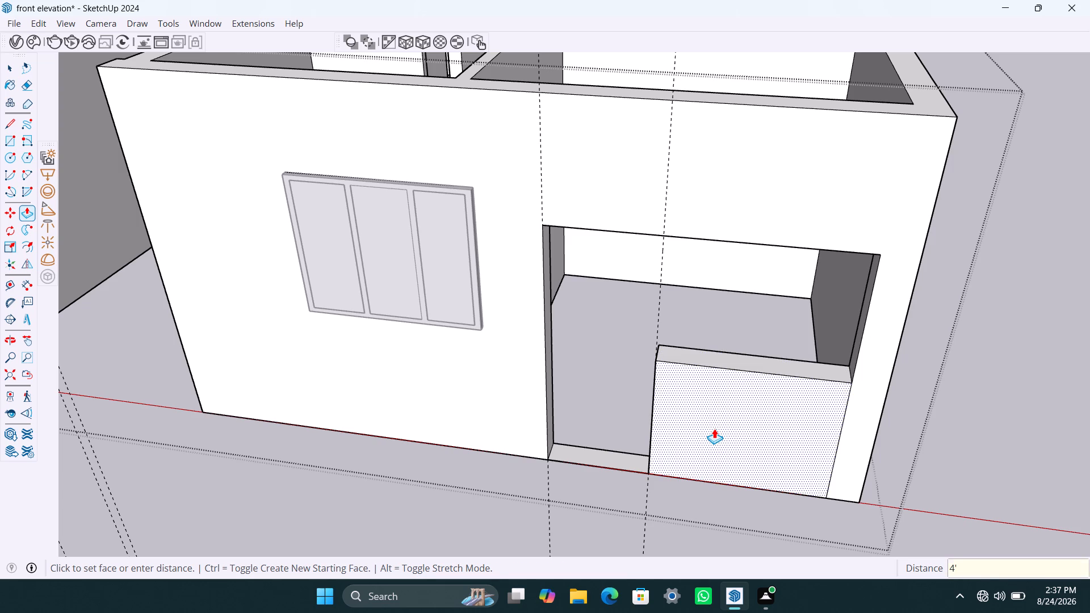
# Push/Pull the wider threshold section up 3' to form a low wall beside the 3' doorway gap.
pyautogui.click(704, 470)
pyautogui.write("3'")
pyautogui.press('Return')
pyautogui.press('space')
pyautogui.scroll(-4, 717, 426)
pyautogui.moveTo(714, 422); pyautogui.dragTo(726, 326, button='middle')
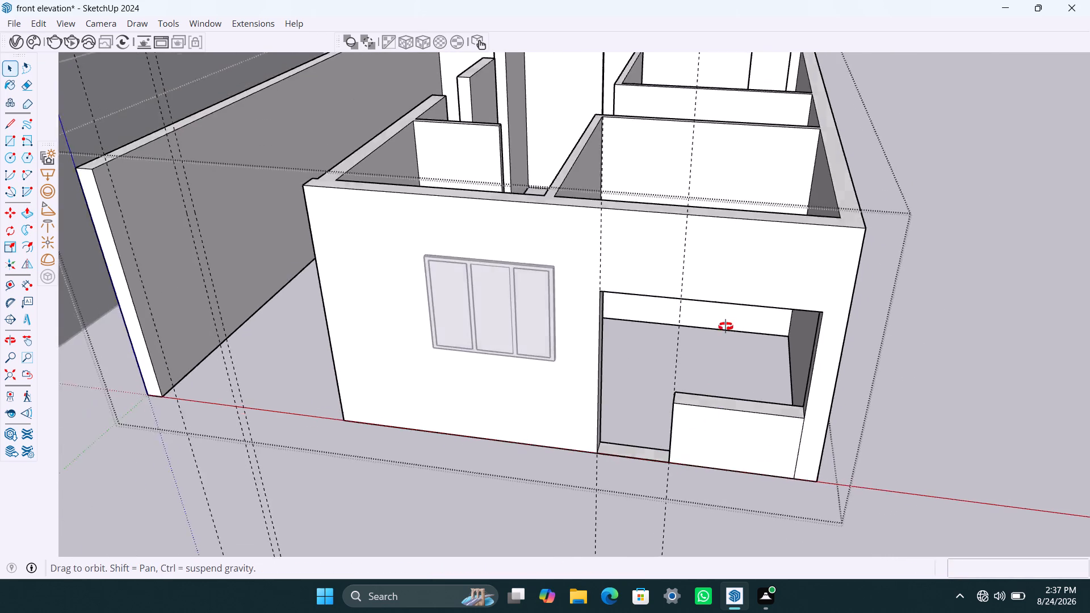
# Delete the leftover vertical edge between the low wall's front face and the outer jamb of the large opening.
pyautogui.moveTo(726, 326); pyautogui.dragTo(733, 275, button='middle')
pyautogui.scroll(5, 702, 390)
pyautogui.moveTo(679, 403); pyautogui.dragTo(678, 419, button='middle')
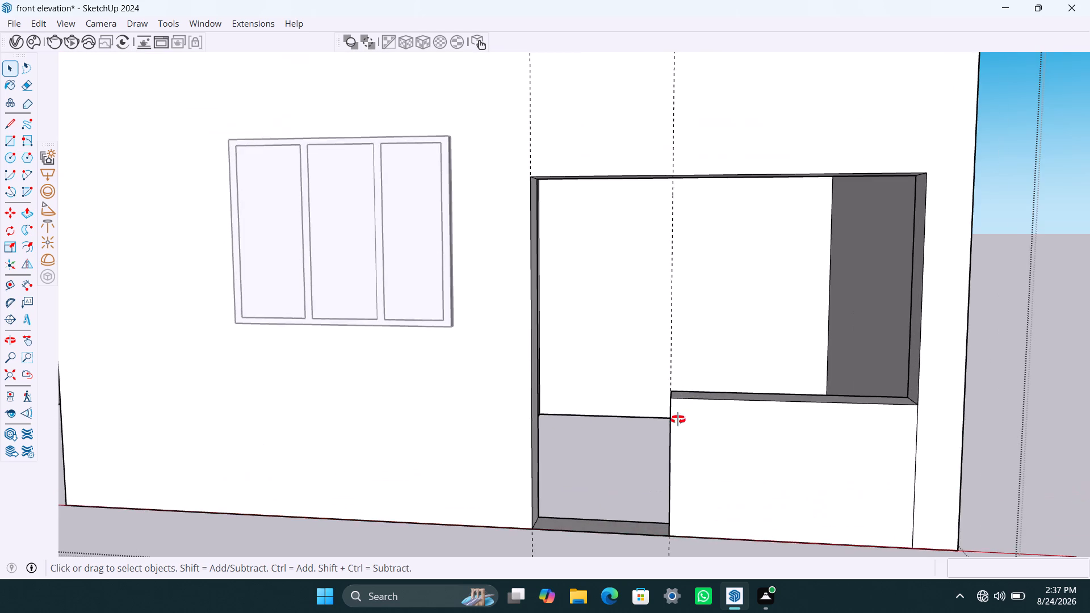
pyautogui.moveTo(678, 419); pyautogui.dragTo(662, 504, button='middle')
pyautogui.scroll(3, 684, 397)
pyautogui.moveTo(663, 395); pyautogui.dragTo(697, 398, button='middle')
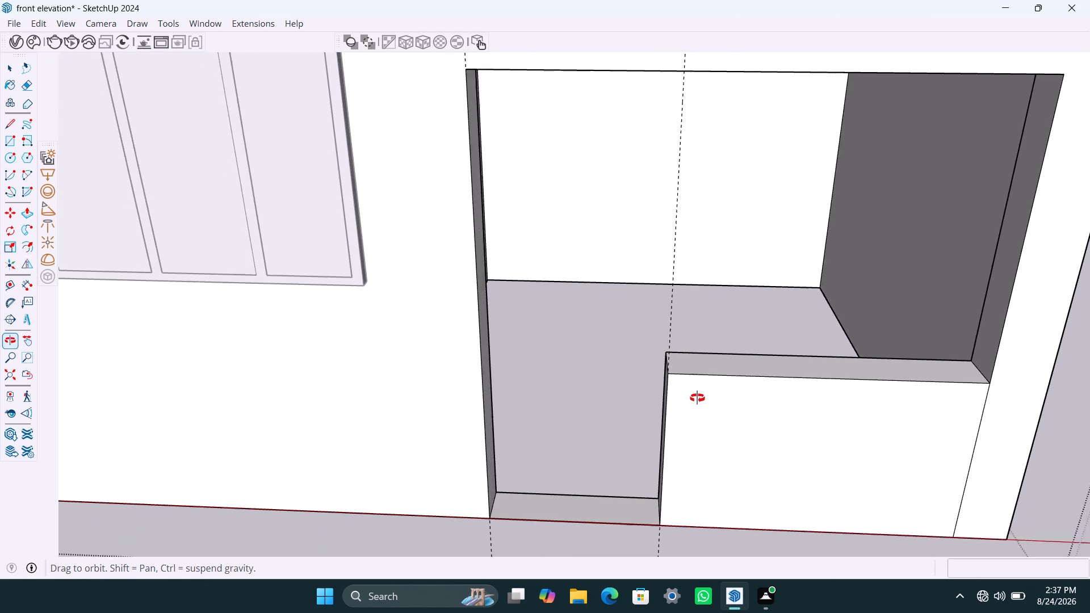
pyautogui.moveTo(697, 398); pyautogui.dragTo(696, 397, button='middle')
pyautogui.scroll(-7, 683, 393)
pyautogui.click(842, 413)
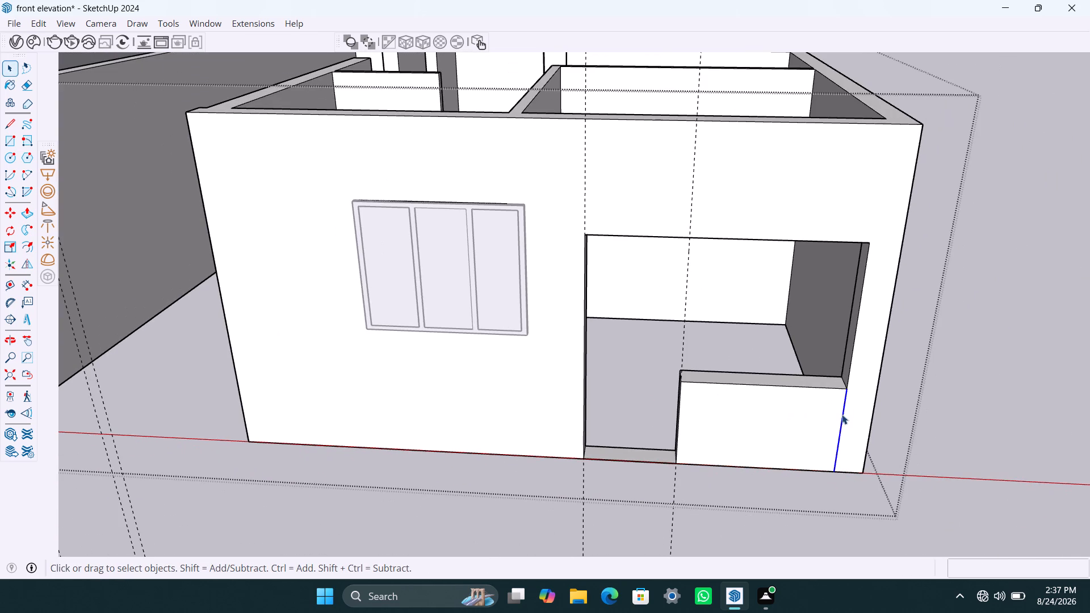
pyautogui.press('Delete')
# Leave the wall group for editing and select the three-pane front window inside the enclosing house group.
pyautogui.click(392, 314)
pyautogui.click(597, 367)
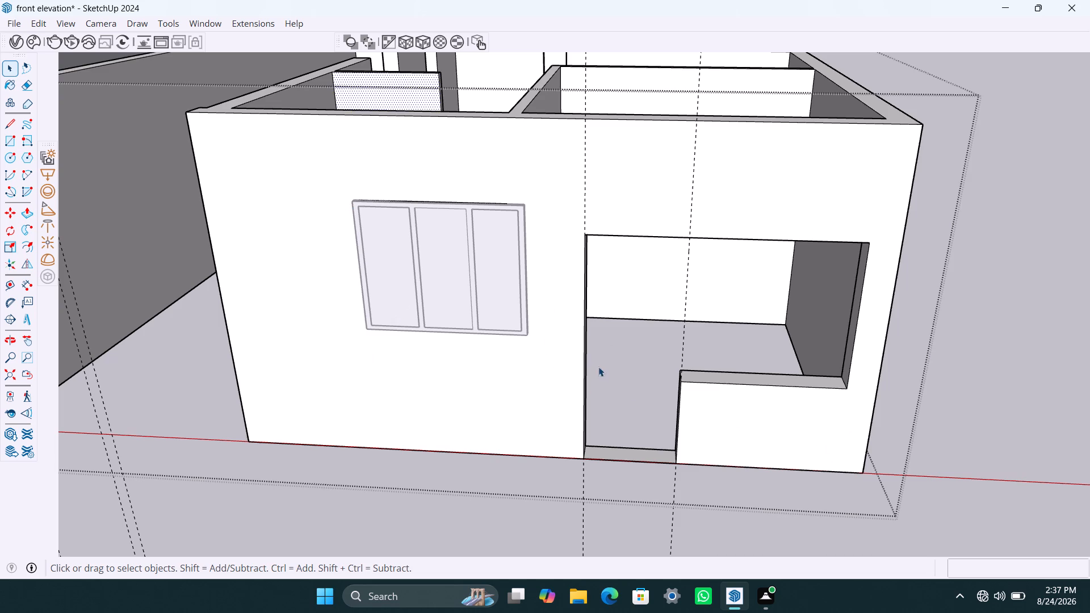
pyautogui.doubleClick(920, 400)
pyautogui.click(381, 315)
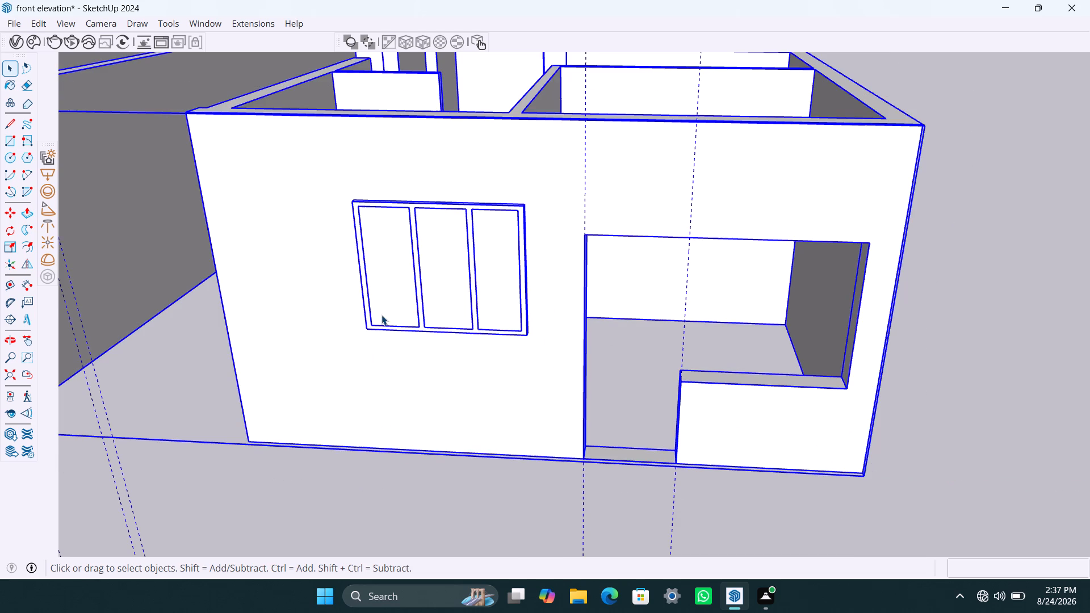
pyautogui.click(381, 315)
pyautogui.doubleClick(381, 315)
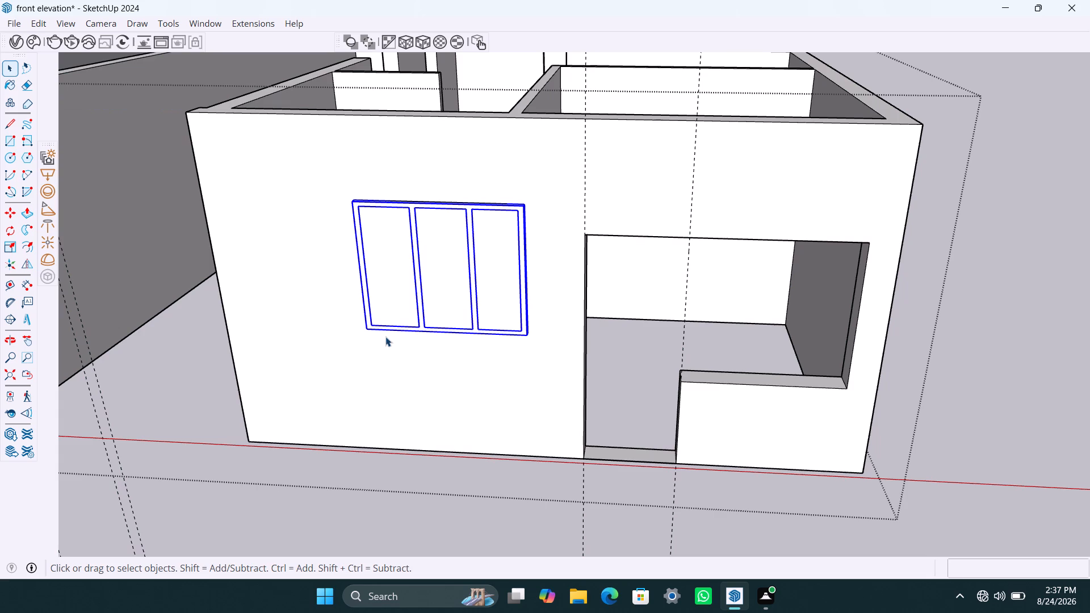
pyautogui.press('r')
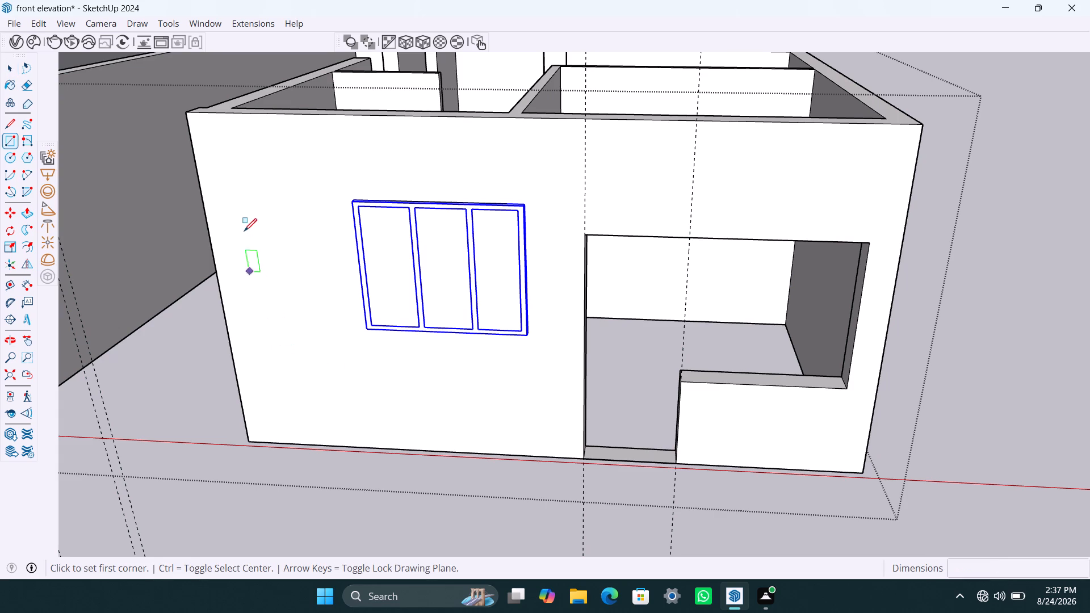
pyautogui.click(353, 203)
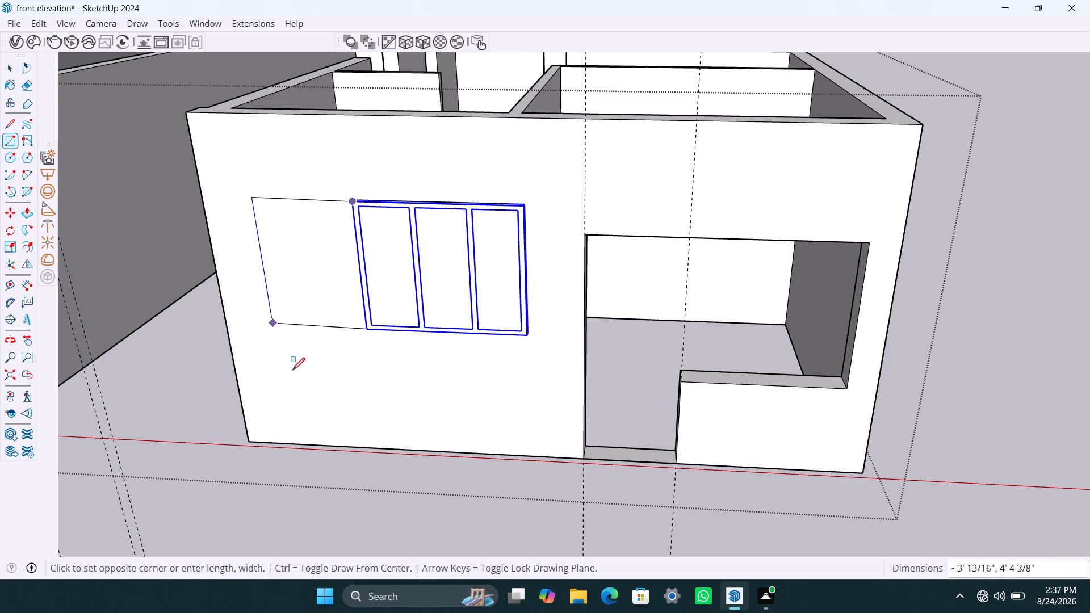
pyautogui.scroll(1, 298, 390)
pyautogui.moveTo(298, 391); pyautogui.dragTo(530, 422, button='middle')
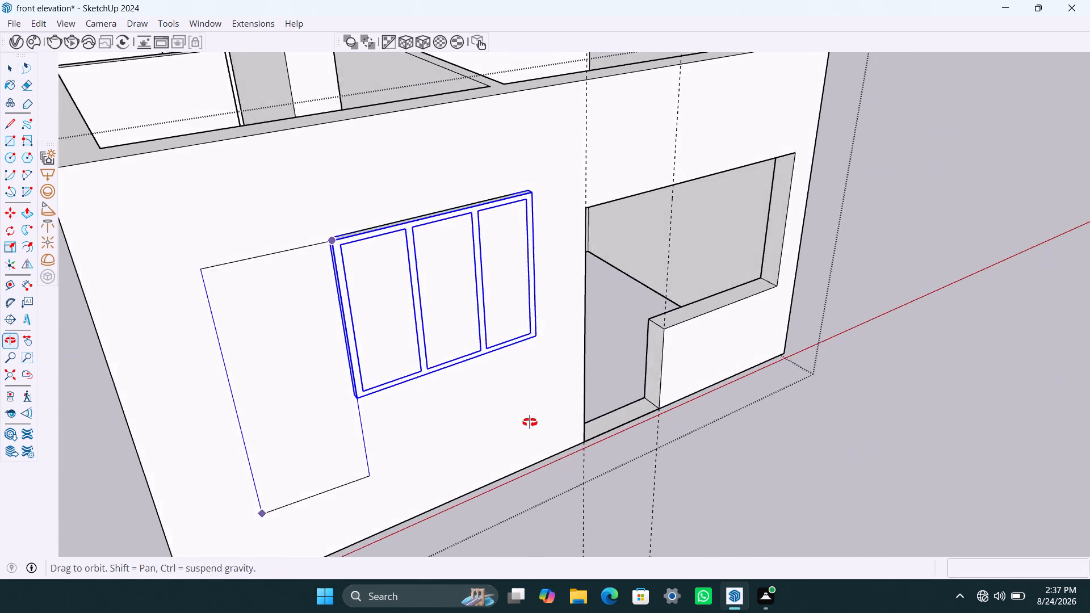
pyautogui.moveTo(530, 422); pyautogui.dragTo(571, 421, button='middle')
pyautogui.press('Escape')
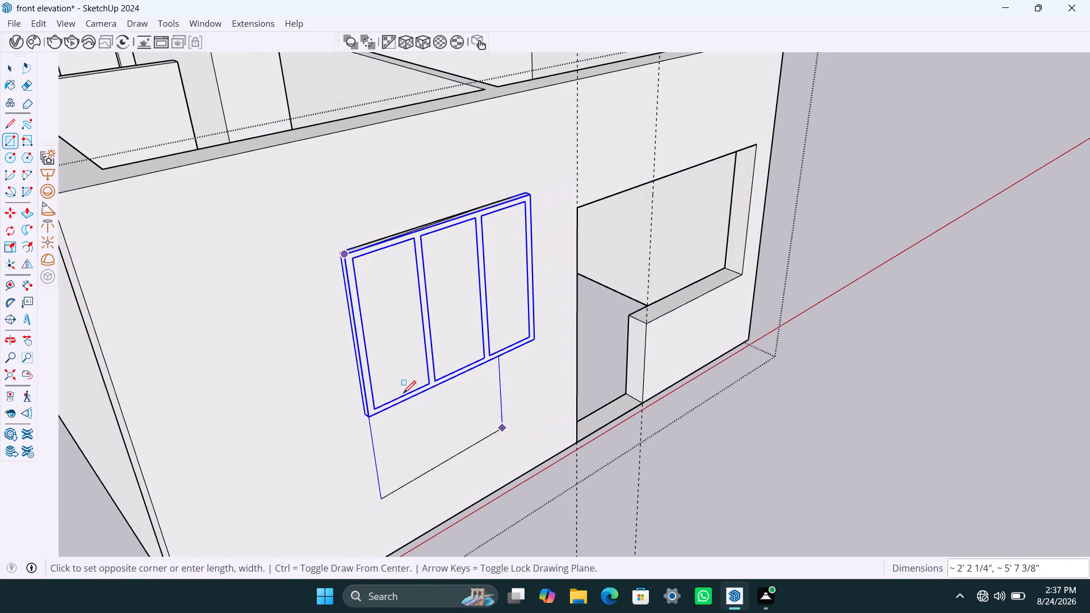
# Draw a rectangle 3' wide and about 6' 7" tall on the front wall, starting at the window's upper outer corner and extending away from the window.
pyautogui.scroll(6, 342, 255)
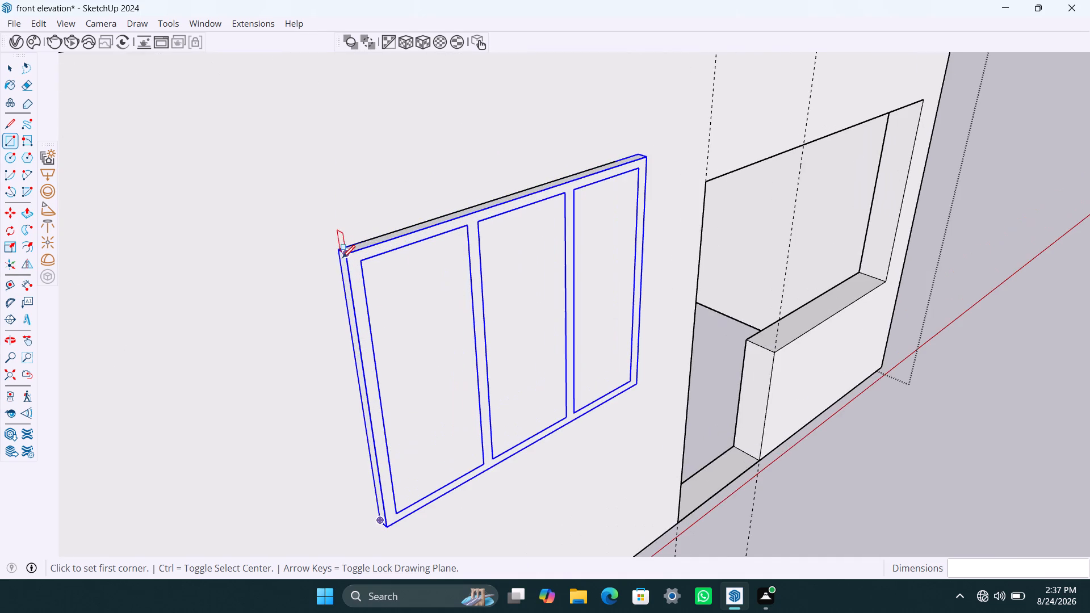
pyautogui.click(338, 253)
pyautogui.scroll(-3, 192, 408)
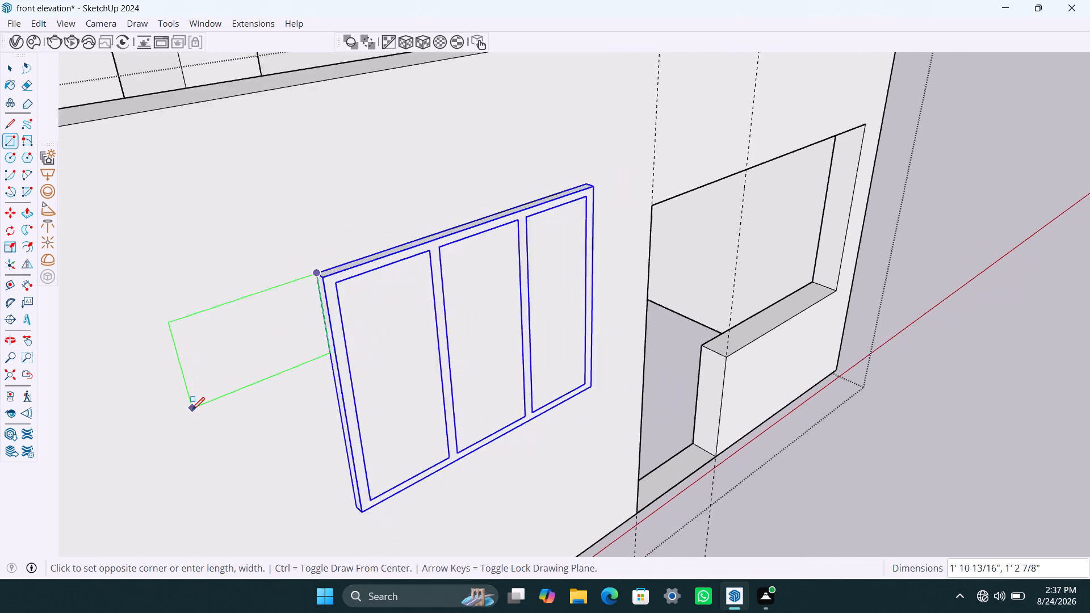
pyautogui.scroll(-14, 192, 410)
pyautogui.moveTo(196, 433); pyautogui.dragTo(183, 344, button='middle')
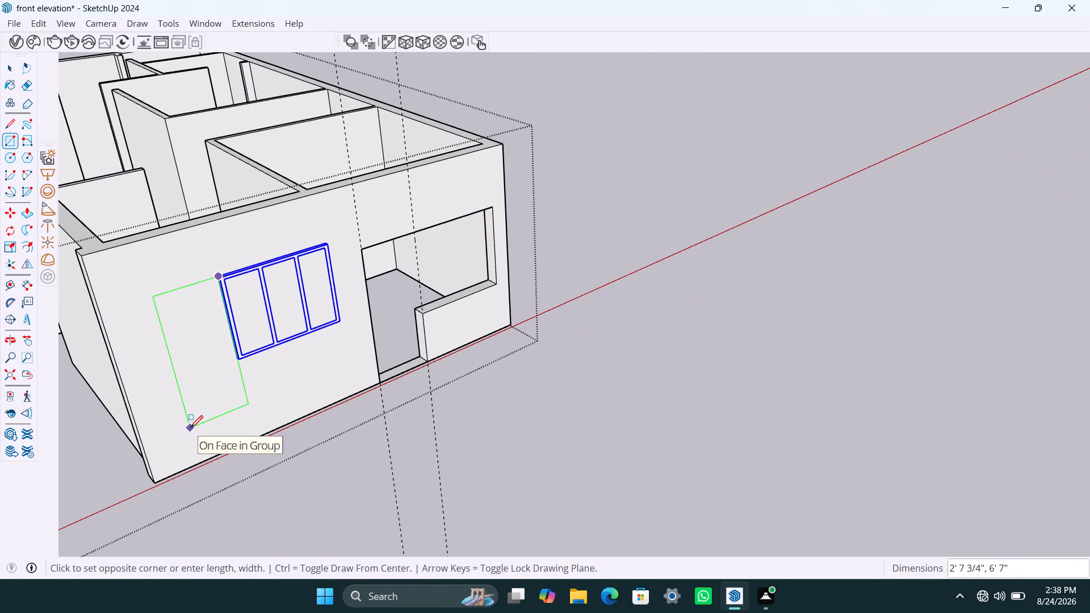
pyautogui.write("3'")
pyautogui.press('Return')
pyautogui.press('space')
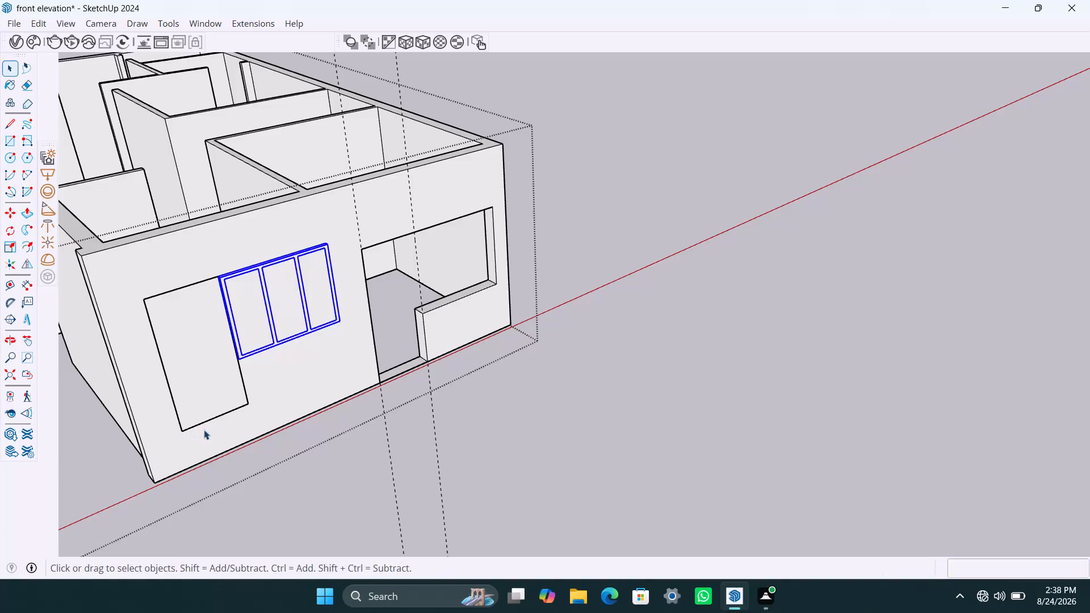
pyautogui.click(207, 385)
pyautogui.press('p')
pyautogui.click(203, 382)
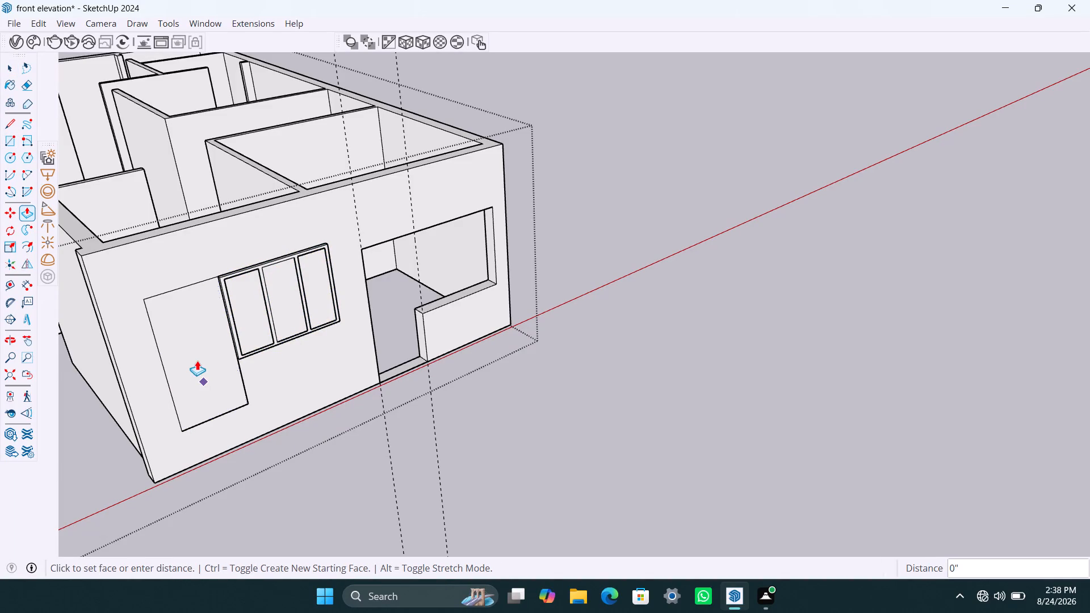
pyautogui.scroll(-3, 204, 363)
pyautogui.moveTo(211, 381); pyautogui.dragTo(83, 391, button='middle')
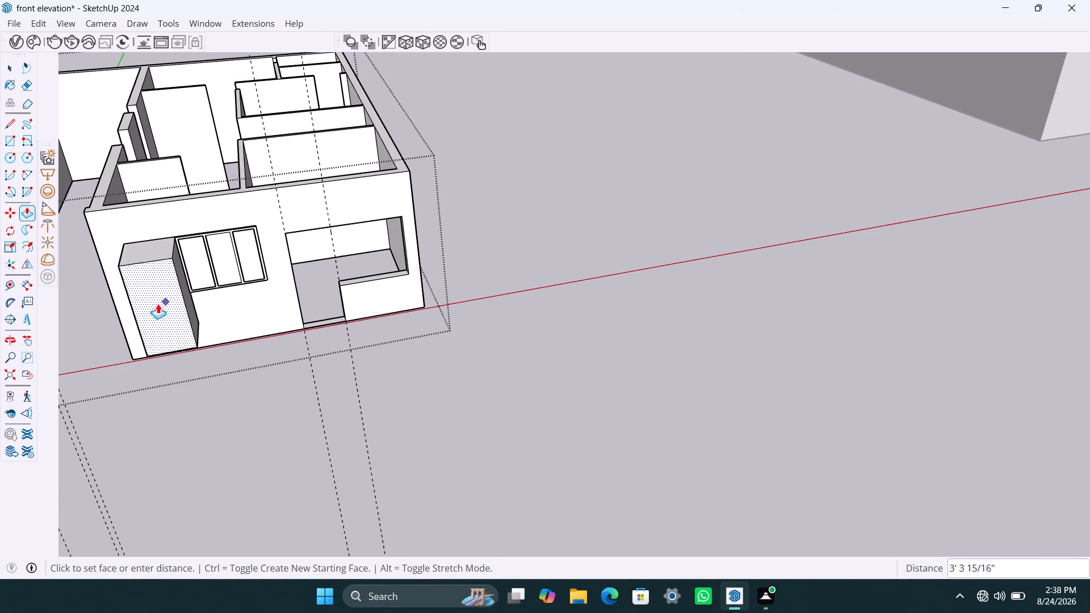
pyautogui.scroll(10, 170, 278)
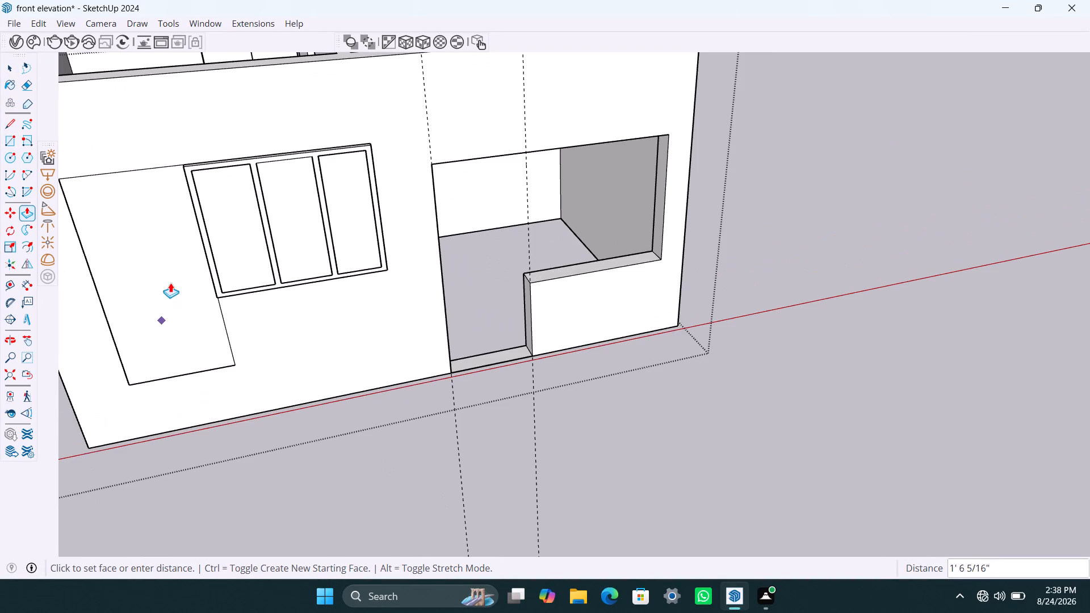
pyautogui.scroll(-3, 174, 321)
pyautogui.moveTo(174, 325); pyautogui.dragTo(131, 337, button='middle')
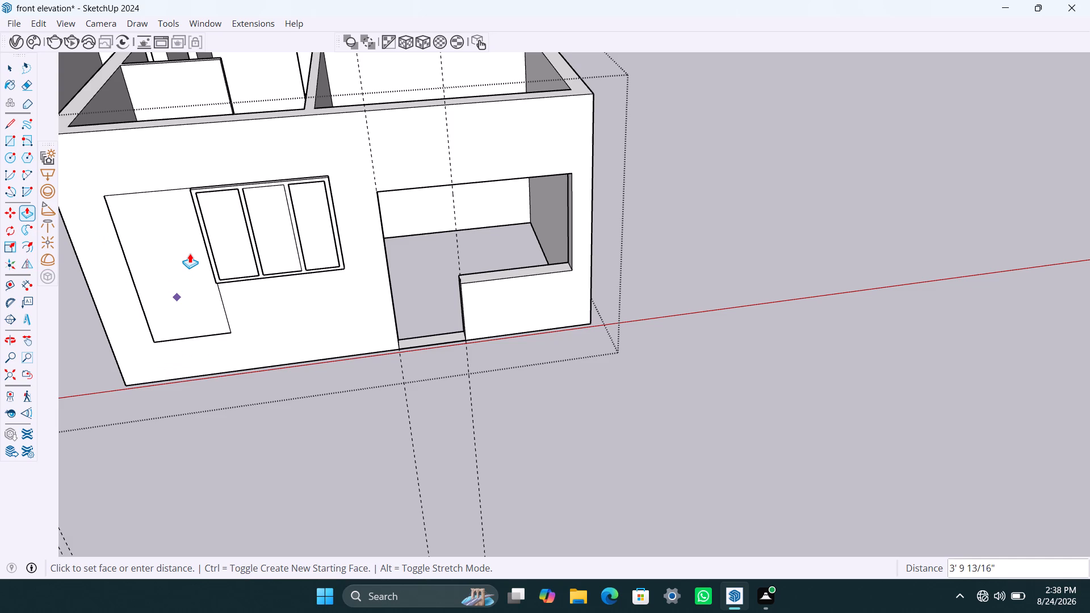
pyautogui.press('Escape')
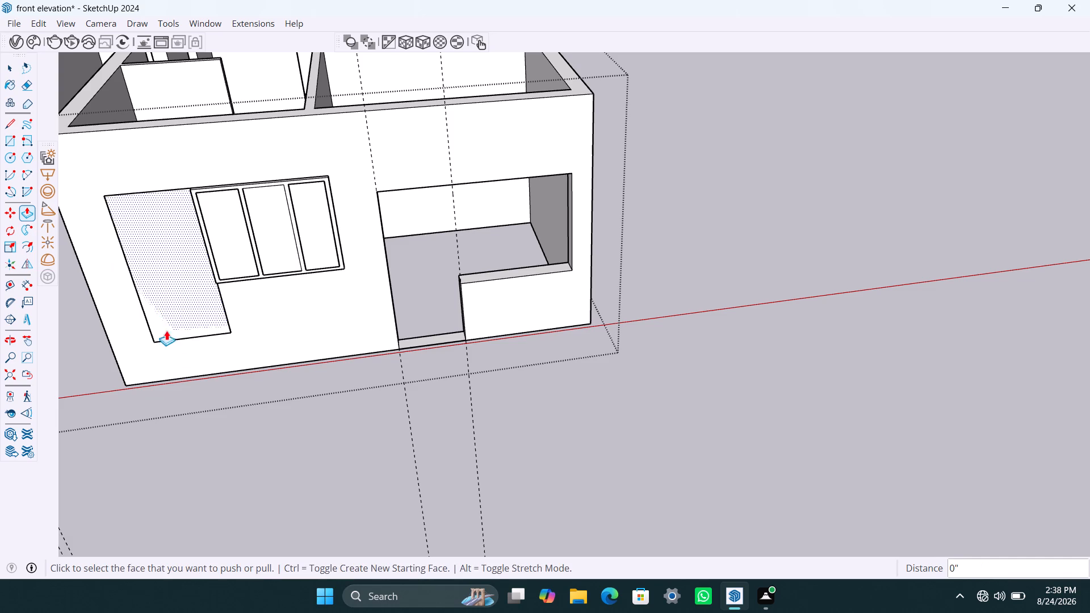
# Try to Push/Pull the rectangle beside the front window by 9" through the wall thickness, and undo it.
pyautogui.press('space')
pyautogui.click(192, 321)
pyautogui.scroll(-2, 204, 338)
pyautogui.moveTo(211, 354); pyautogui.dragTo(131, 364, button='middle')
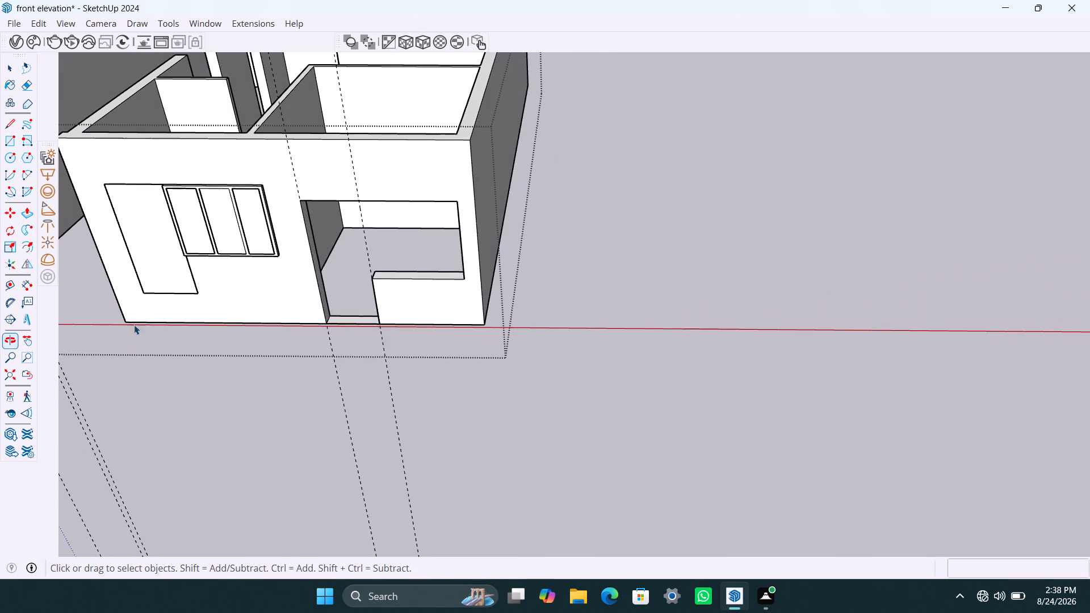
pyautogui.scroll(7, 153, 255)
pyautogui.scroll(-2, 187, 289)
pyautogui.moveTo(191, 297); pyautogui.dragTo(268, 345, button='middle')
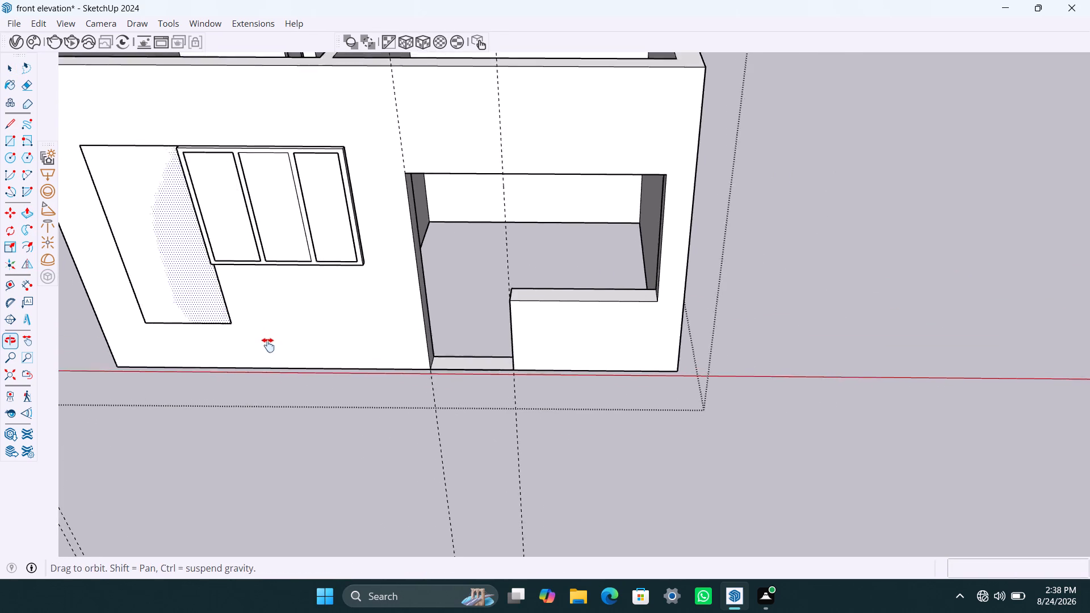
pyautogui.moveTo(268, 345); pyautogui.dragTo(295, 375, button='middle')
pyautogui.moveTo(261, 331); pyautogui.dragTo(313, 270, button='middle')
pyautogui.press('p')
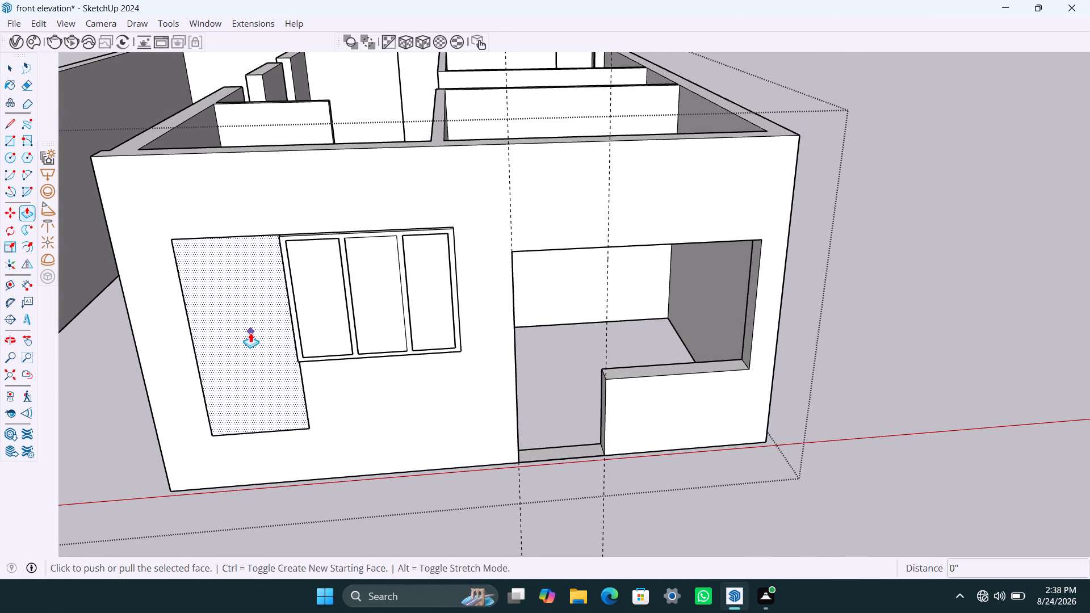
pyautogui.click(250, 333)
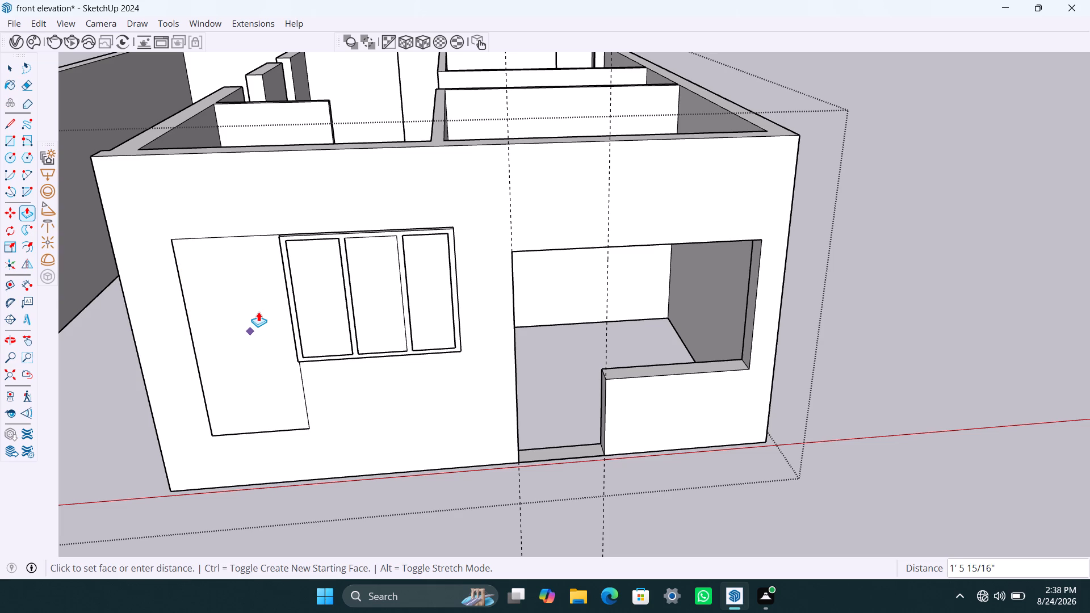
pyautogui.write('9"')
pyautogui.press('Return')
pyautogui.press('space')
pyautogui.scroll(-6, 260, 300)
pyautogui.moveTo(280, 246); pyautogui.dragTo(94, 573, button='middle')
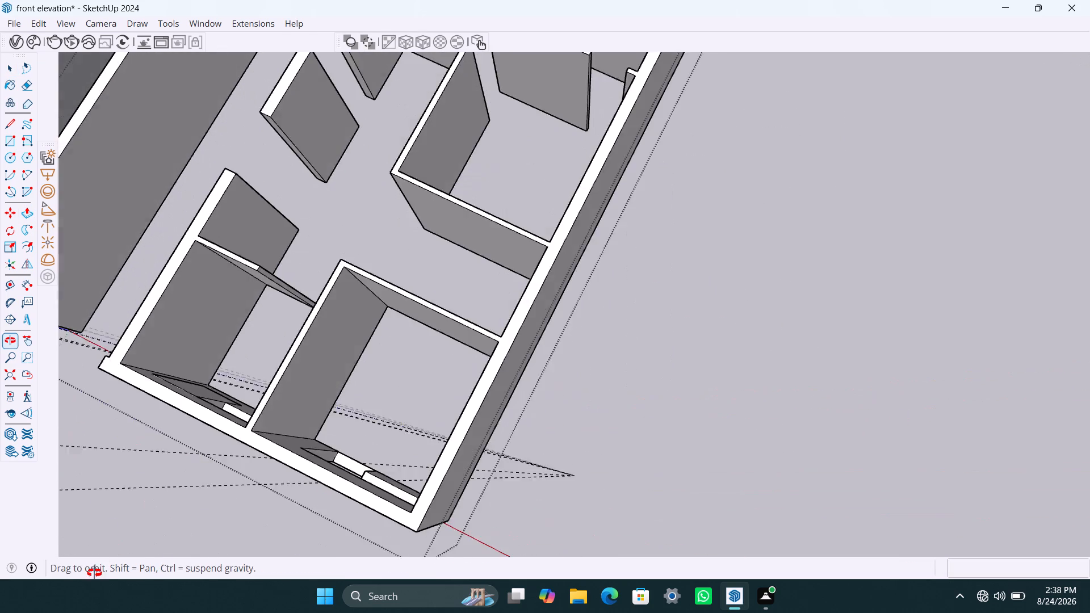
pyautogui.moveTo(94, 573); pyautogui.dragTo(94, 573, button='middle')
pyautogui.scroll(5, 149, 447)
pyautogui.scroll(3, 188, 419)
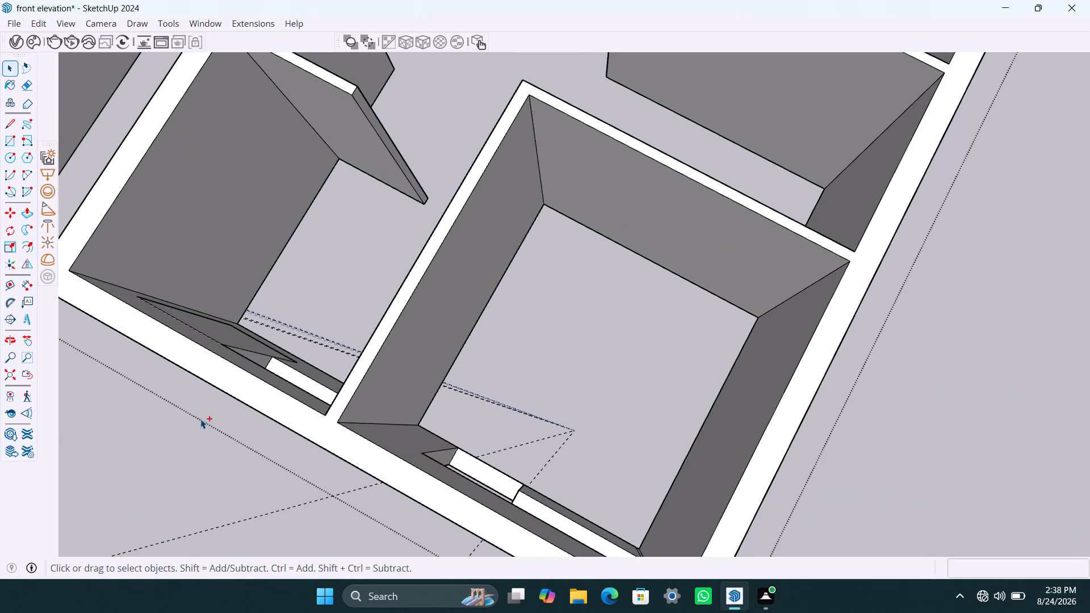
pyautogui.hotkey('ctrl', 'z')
# Inside the wall group, Push/Pull the front window opening's outer jamb face out to the far edge of the 3' wide rectangle.
pyautogui.scroll(-4, 229, 369)
pyautogui.moveTo(283, 335); pyautogui.dragTo(0, 350, button='middle')
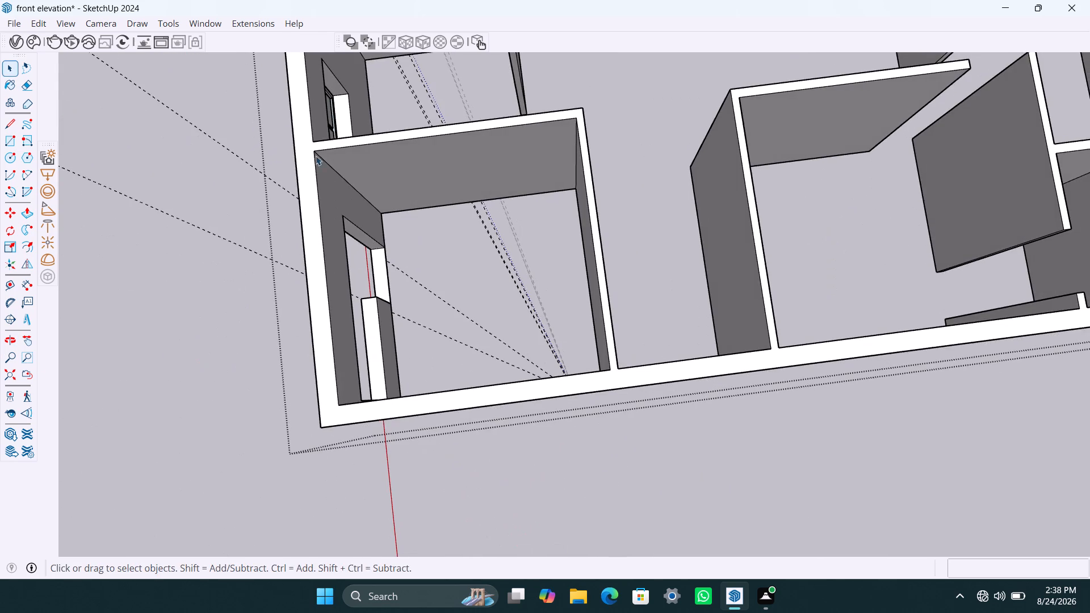
pyautogui.scroll(-4, 281, 233)
pyautogui.moveTo(293, 250); pyautogui.dragTo(630, 126, button='middle')
pyautogui.scroll(4, 234, 443)
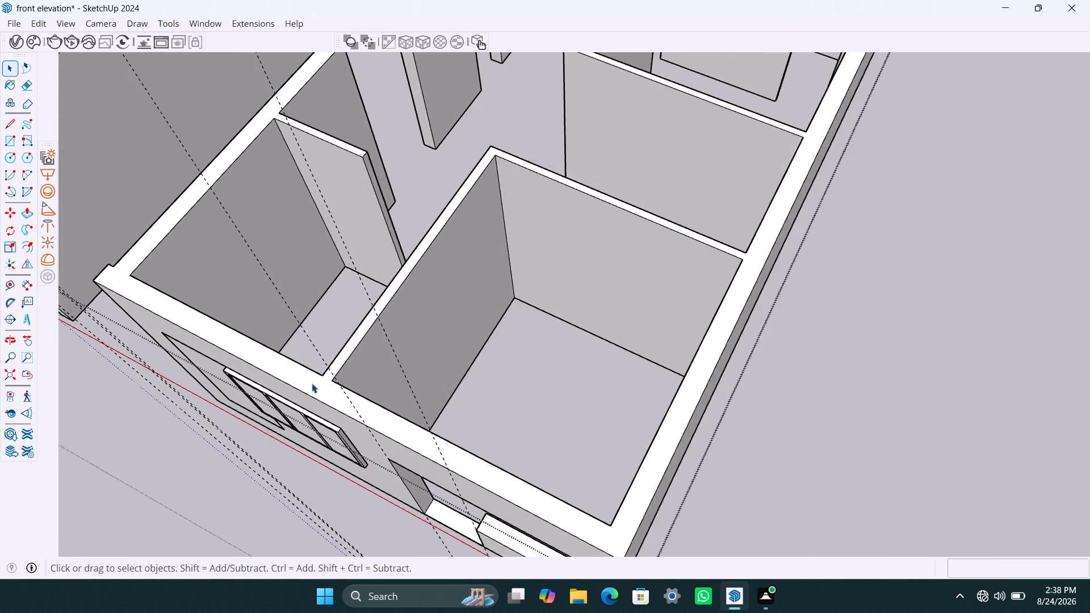
pyautogui.moveTo(312, 383); pyautogui.dragTo(83, 415, button='middle')
pyautogui.scroll(4, 241, 254)
pyautogui.scroll(2, 303, 185)
pyautogui.moveTo(311, 182); pyautogui.dragTo(313, 245, button='middle')
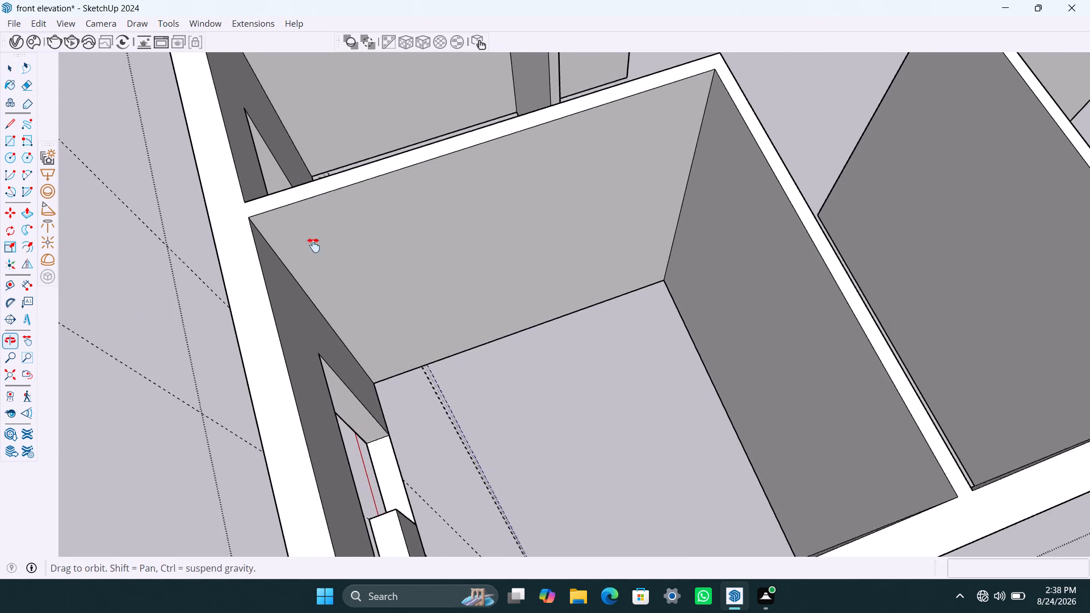
pyautogui.moveTo(313, 245); pyautogui.dragTo(308, 330, button='middle')
pyautogui.scroll(4, 256, 259)
pyautogui.click(278, 293)
pyautogui.doubleClick(278, 293)
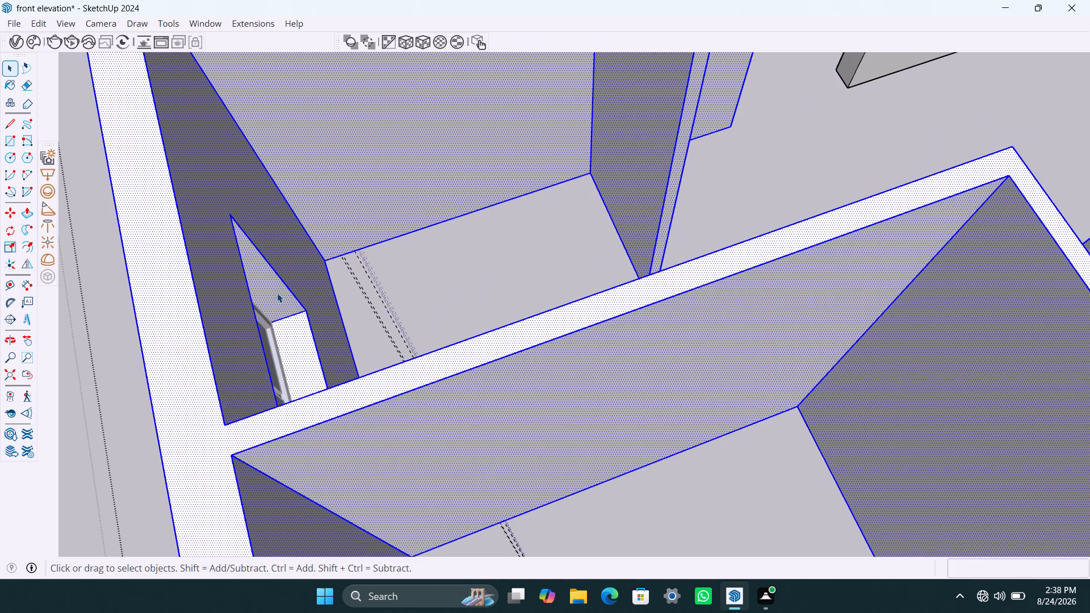
pyautogui.click(274, 292)
pyautogui.click(274, 292)
pyautogui.press('p')
pyautogui.click(274, 292)
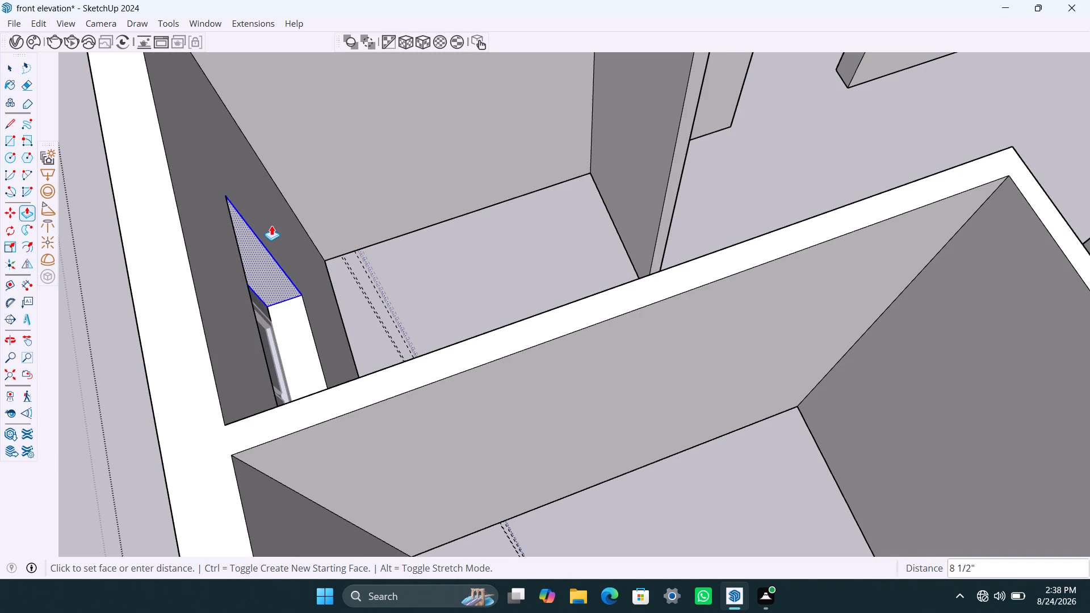
pyautogui.scroll(-2, 270, 212)
pyautogui.moveTo(270, 218); pyautogui.dragTo(437, 141, button='middle')
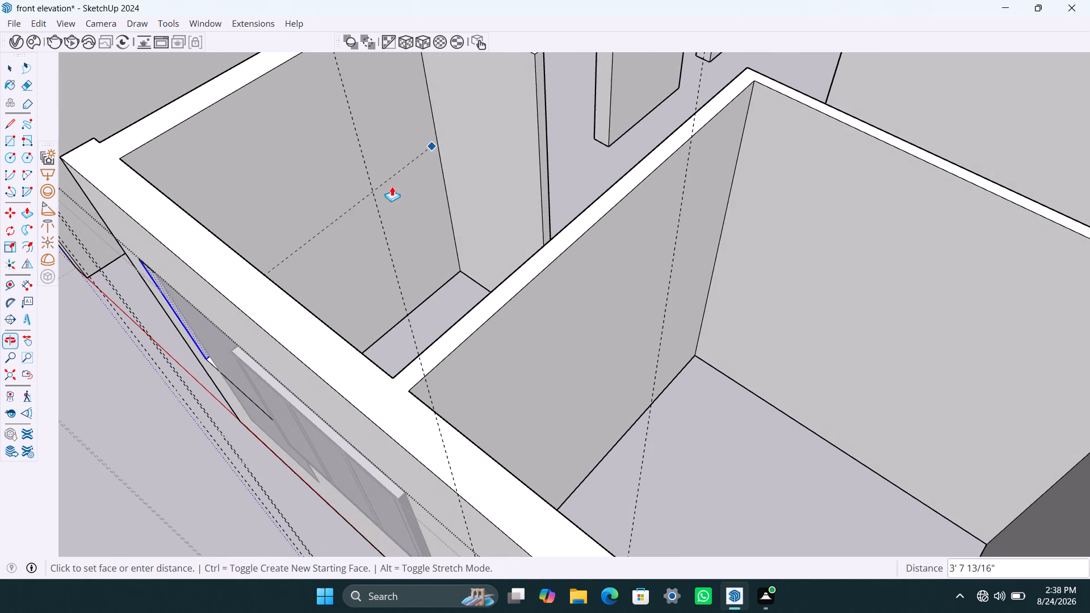
pyautogui.scroll(-3, 326, 257)
pyautogui.moveTo(304, 268); pyautogui.dragTo(488, 217, button='middle')
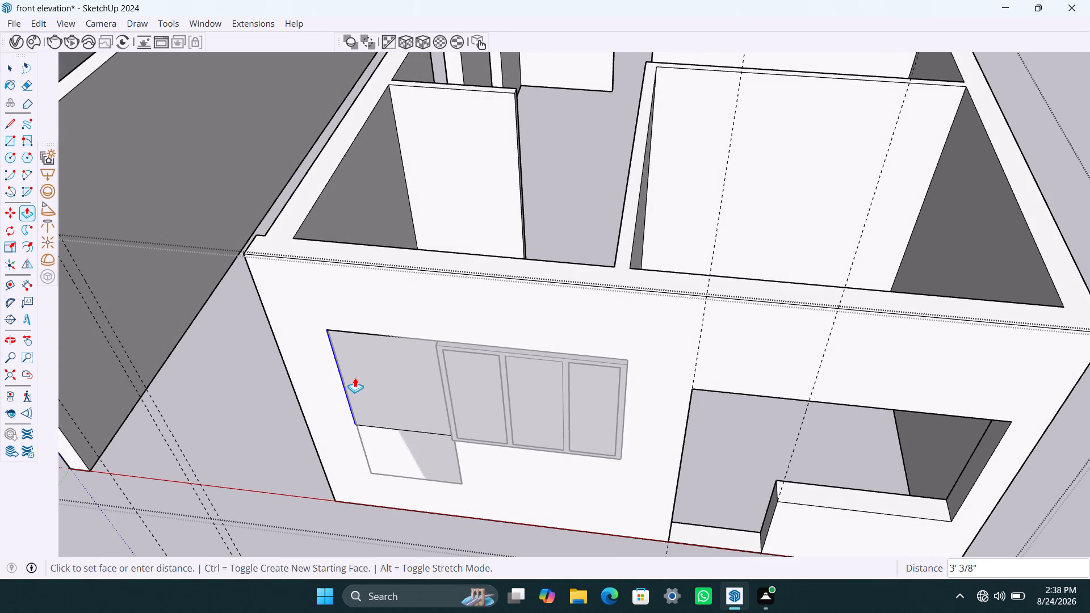
pyautogui.click(350, 414)
pyautogui.press('space')
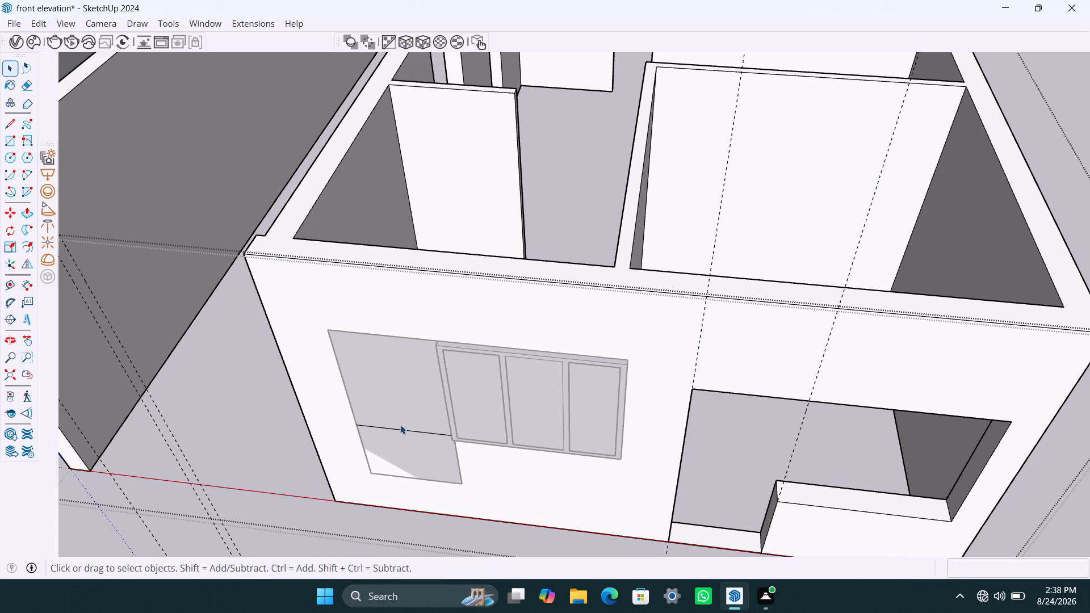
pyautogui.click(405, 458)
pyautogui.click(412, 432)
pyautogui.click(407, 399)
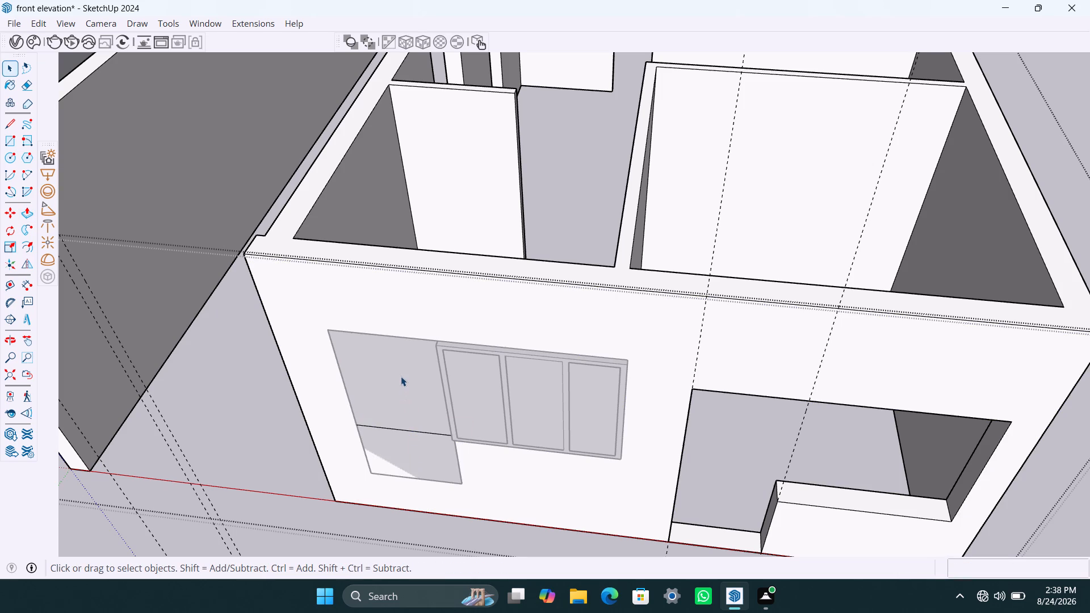
# Undo the widening of the front window opening and the 3' wide rectangle drawn beside it.
pyautogui.doubleClick(401, 376)
pyautogui.scroll(-3, 418, 449)
pyautogui.moveTo(417, 450); pyautogui.dragTo(471, 177, button='middle')
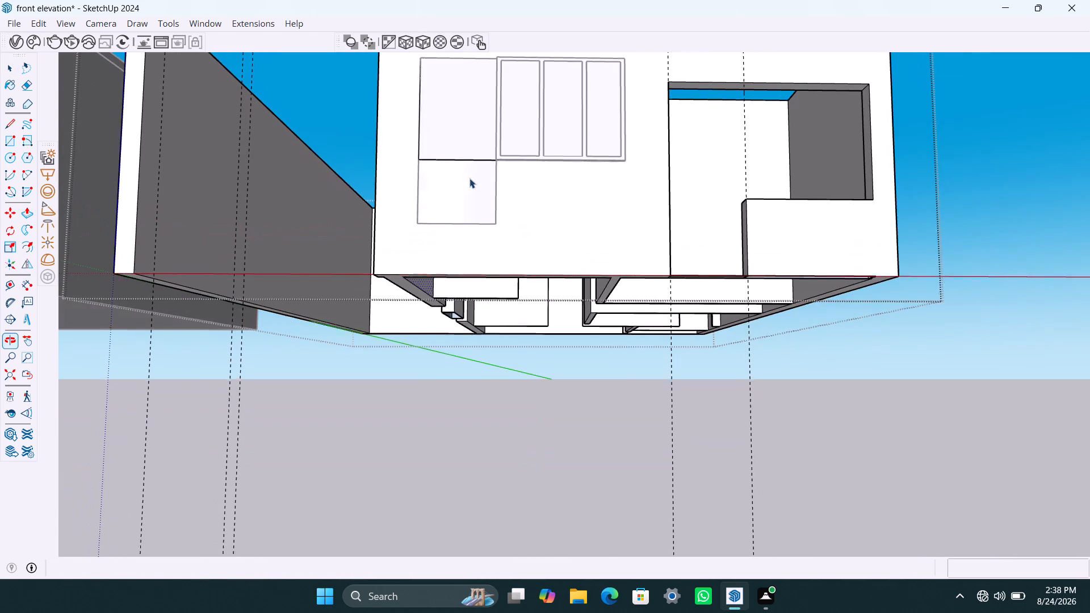
pyautogui.hotkey('ctrl', 'z')
pyautogui.hotkey('ctrl', 'z')
pyautogui.hotkey('ctrl', 'z')
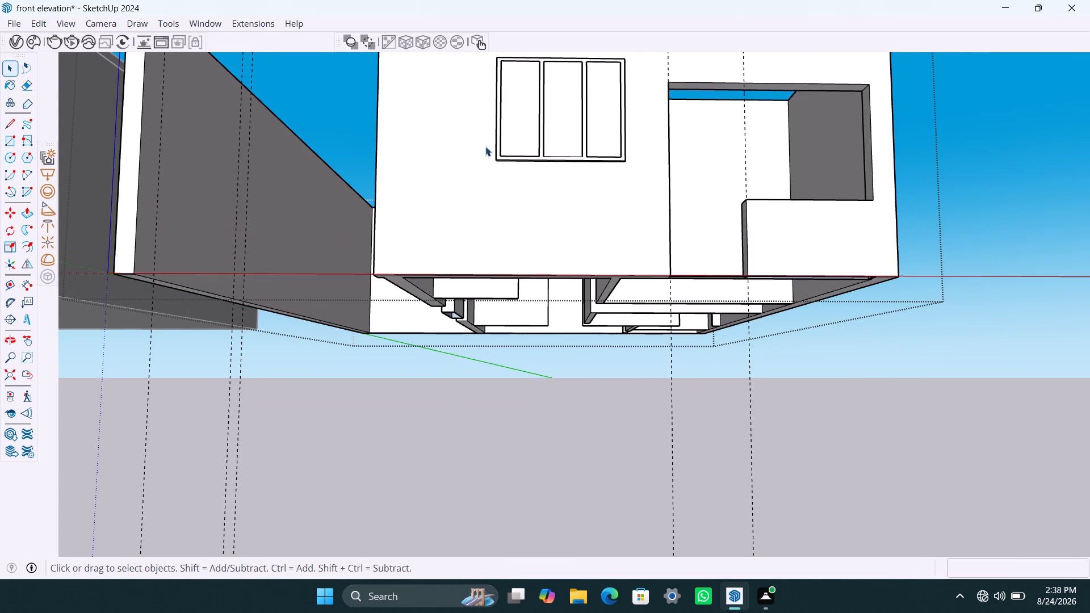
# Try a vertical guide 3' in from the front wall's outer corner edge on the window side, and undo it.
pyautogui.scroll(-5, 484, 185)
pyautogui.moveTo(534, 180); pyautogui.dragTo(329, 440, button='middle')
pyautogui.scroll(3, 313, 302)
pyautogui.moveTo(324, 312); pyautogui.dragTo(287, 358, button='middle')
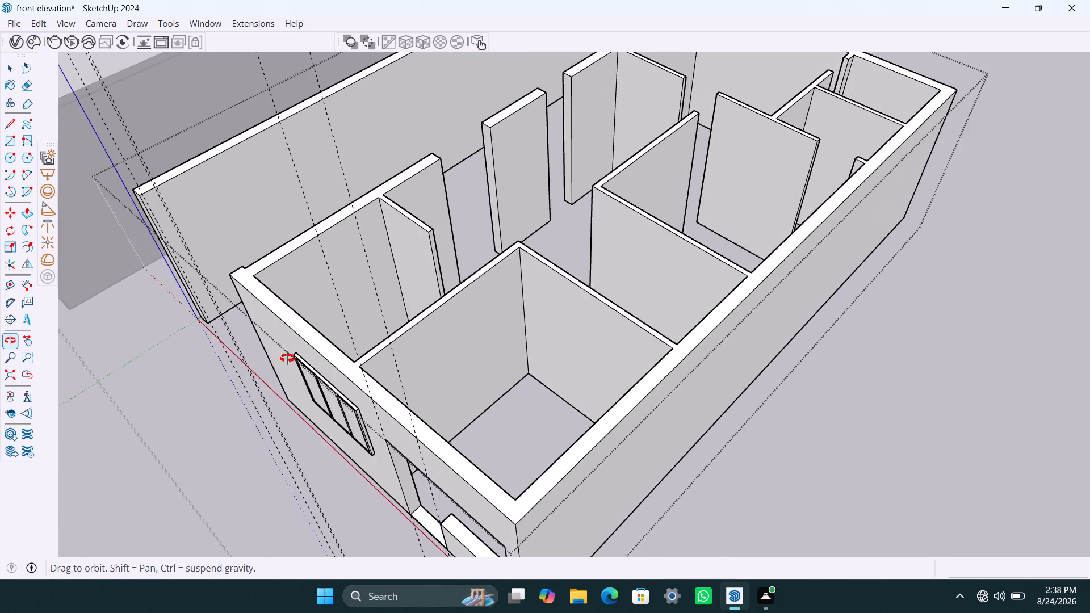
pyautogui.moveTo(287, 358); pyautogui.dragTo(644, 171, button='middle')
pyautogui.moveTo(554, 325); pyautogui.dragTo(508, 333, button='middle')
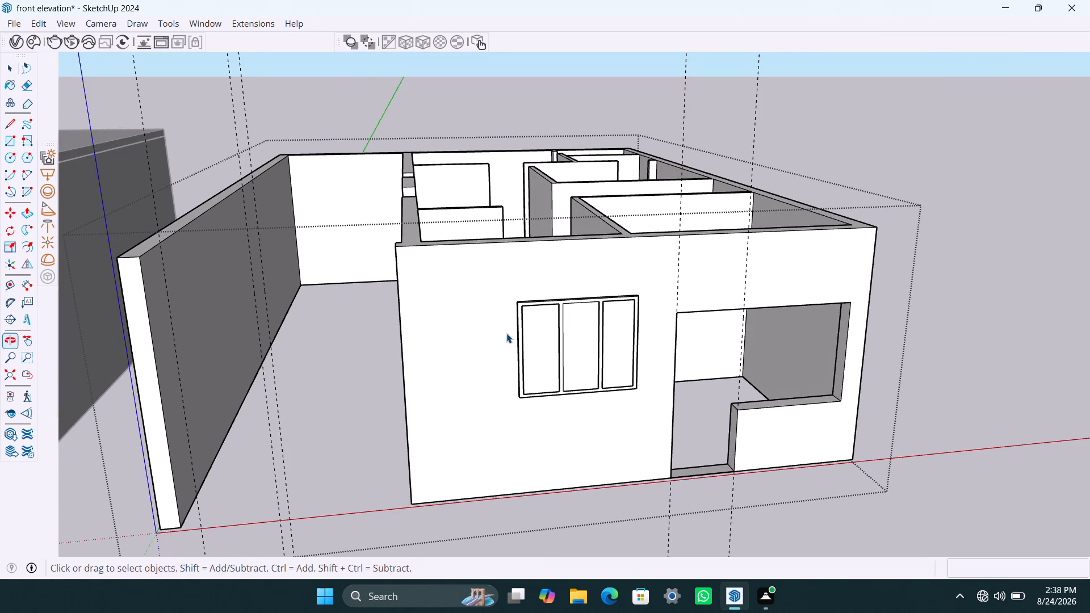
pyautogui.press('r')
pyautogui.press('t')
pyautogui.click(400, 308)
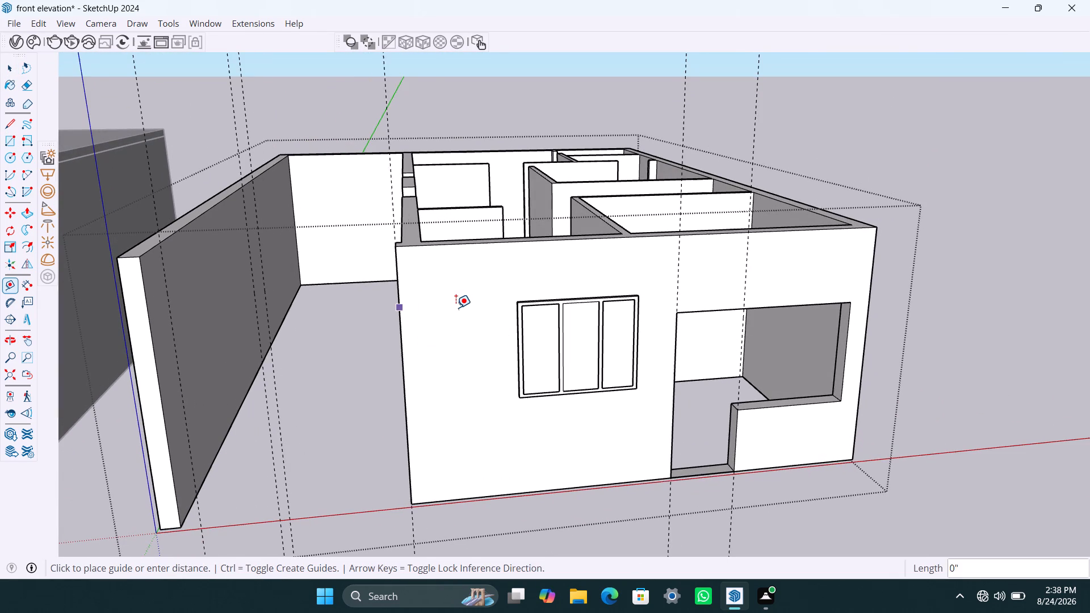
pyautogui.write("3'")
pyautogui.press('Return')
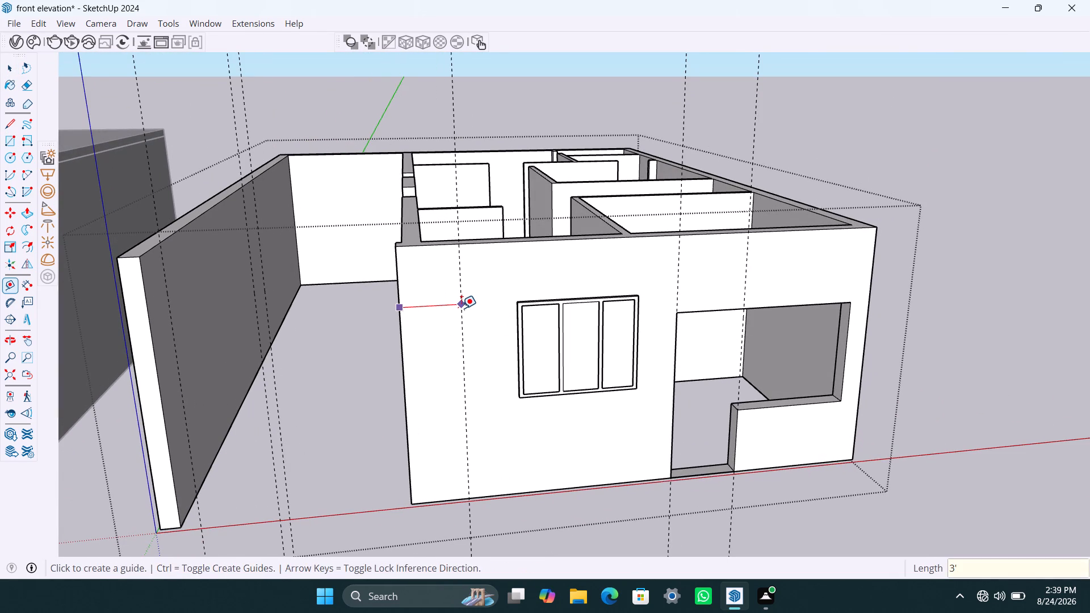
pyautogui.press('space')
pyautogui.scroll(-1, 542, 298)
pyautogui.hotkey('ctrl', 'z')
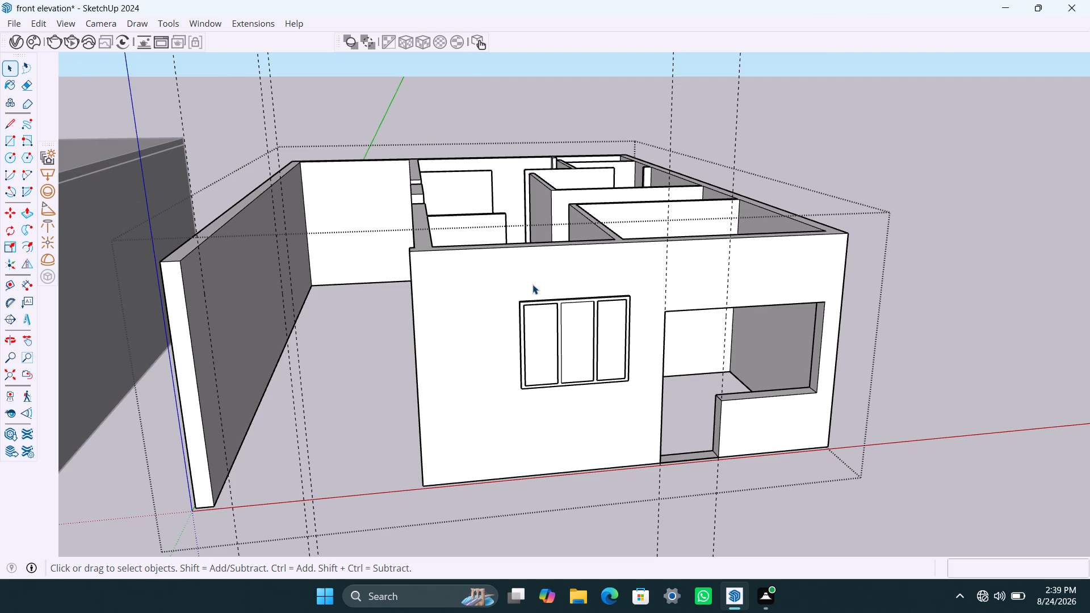
# Place a vertical guide 3' from the front window's outer side edge, toward the wall's nearer corner.
pyautogui.press('t')
pyautogui.scroll(1, 517, 309)
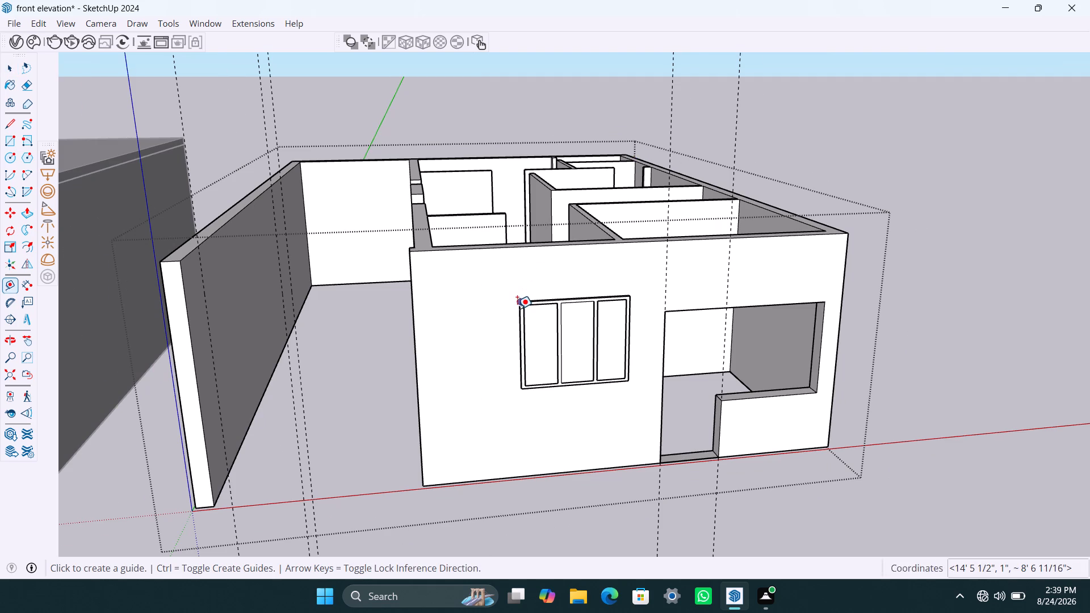
pyautogui.scroll(12, 517, 309)
pyautogui.moveTo(520, 321); pyautogui.dragTo(570, 339, button='middle')
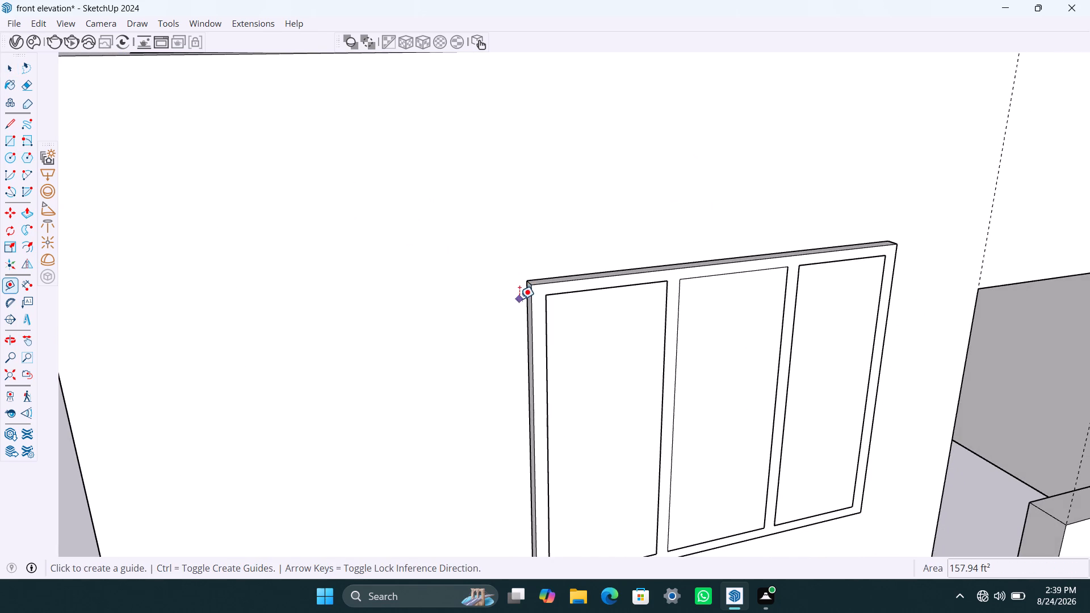
pyautogui.scroll(9, 522, 299)
pyautogui.click(533, 290)
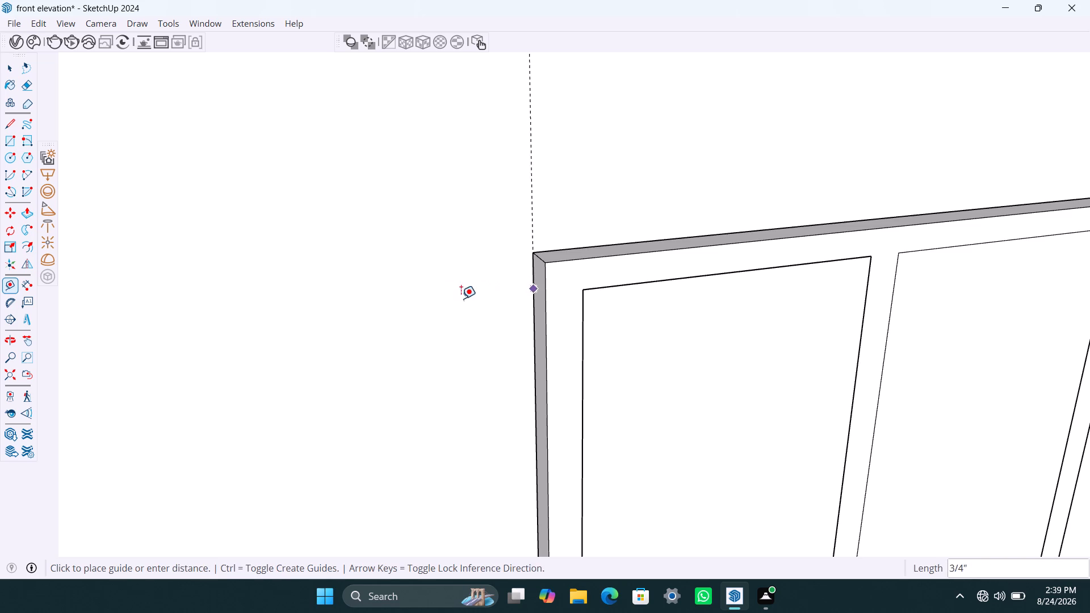
pyautogui.write("3'")
pyautogui.press('Return')
pyautogui.press('space')
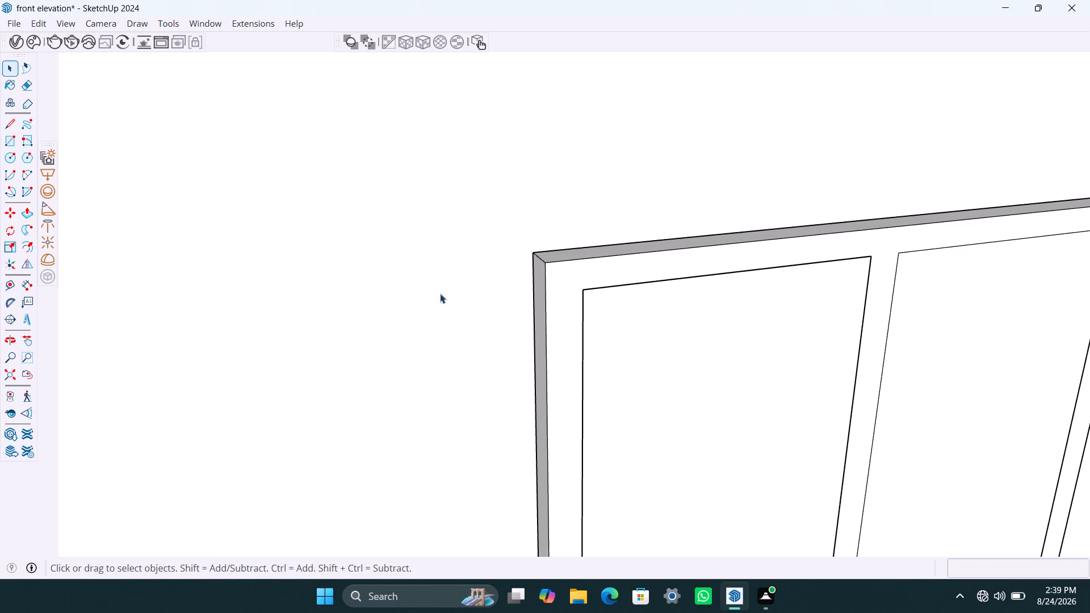
# Inside the wall group, Push/Pull the window opening's outer jamb face 3' away from the window.
pyautogui.scroll(-20, 438, 300)
pyautogui.scroll(-10, 438, 300)
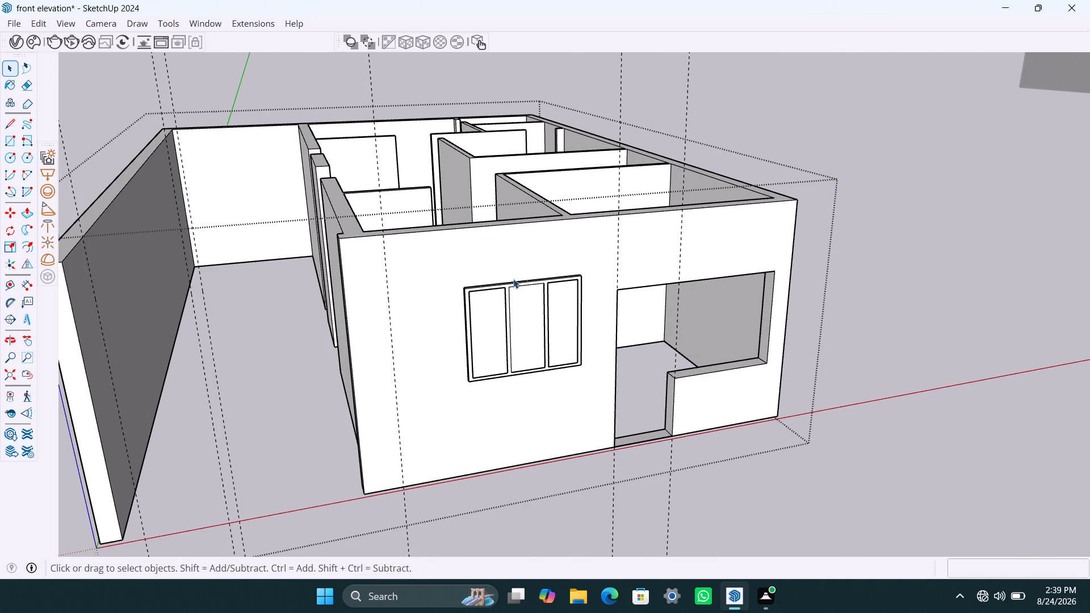
pyautogui.scroll(-5, 442, 290)
pyautogui.moveTo(477, 306); pyautogui.dragTo(242, 314, button='middle')
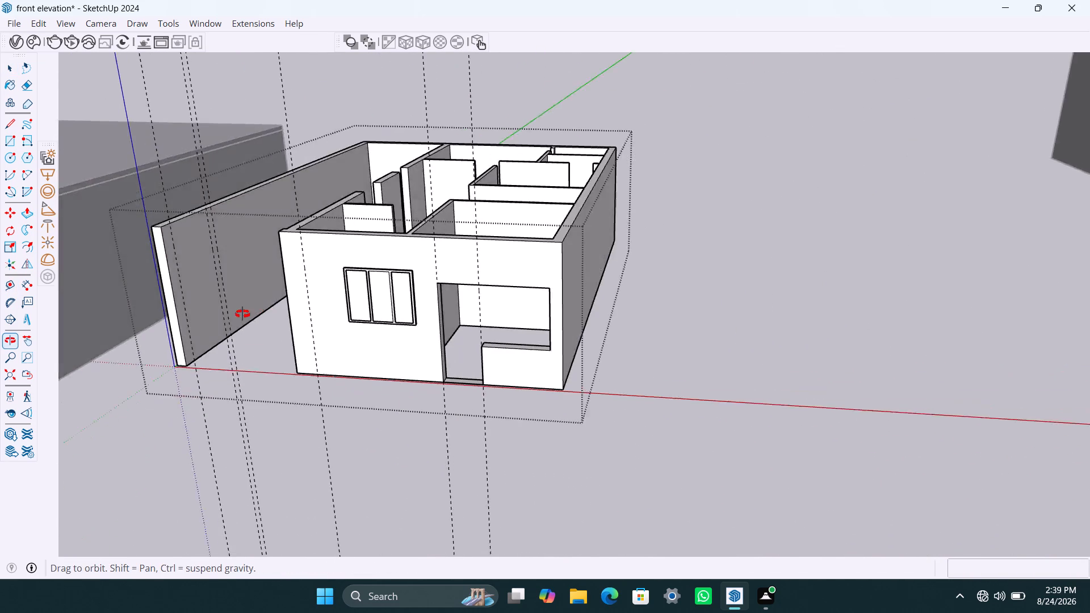
pyautogui.moveTo(242, 314); pyautogui.dragTo(188, 317, button='middle')
pyautogui.scroll(4, 408, 224)
pyautogui.moveTo(427, 219); pyautogui.dragTo(232, 388, button='middle')
pyautogui.scroll(4, 215, 290)
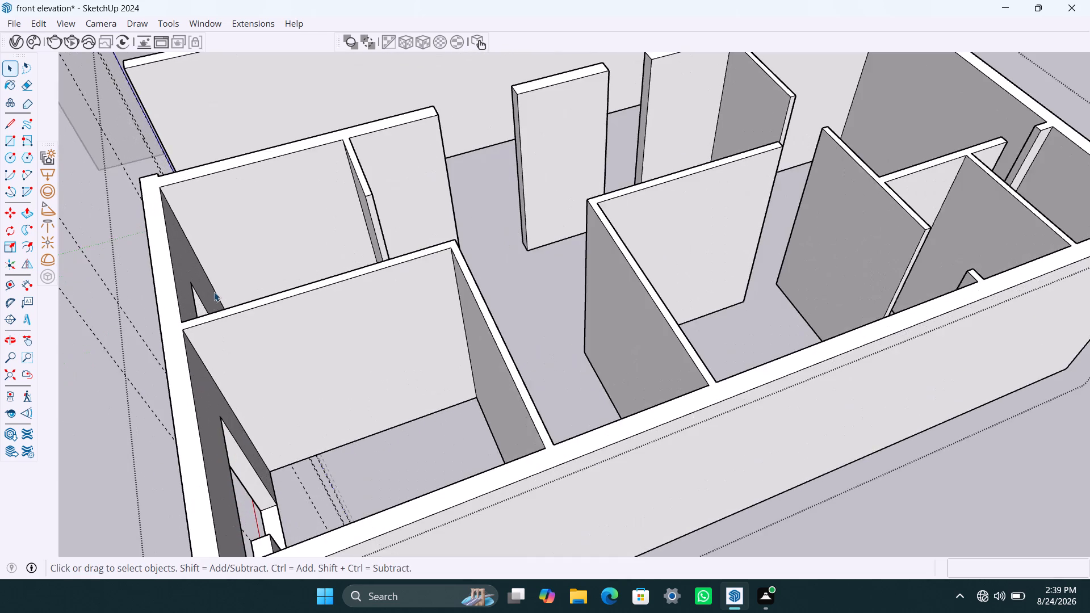
pyautogui.moveTo(215, 295); pyautogui.dragTo(215, 339, button='middle')
pyautogui.scroll(3, 204, 347)
pyautogui.click(211, 362)
pyautogui.tripleClick(210, 363)
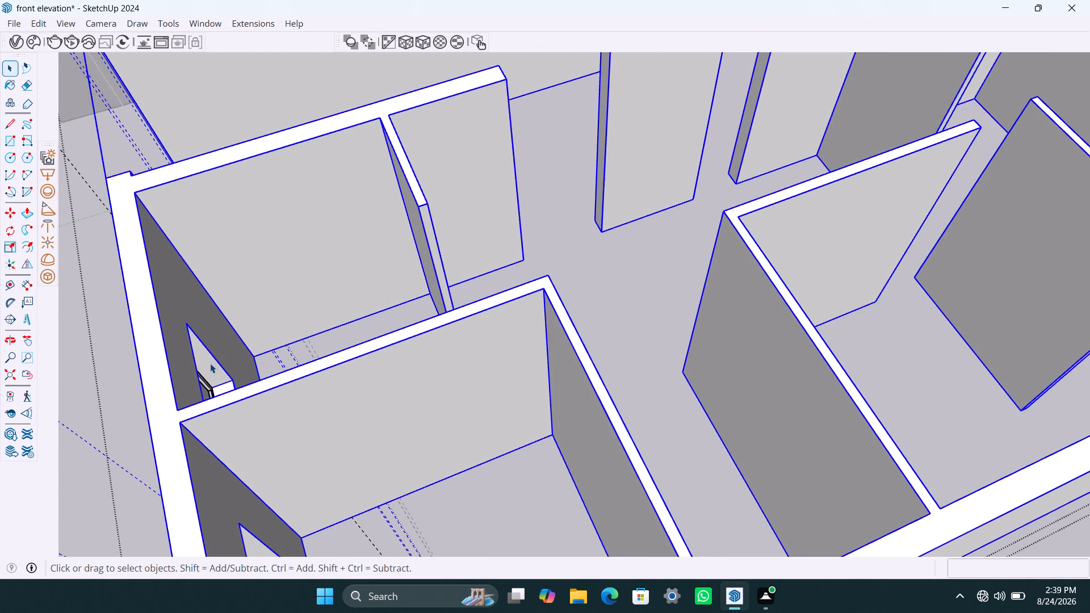
pyautogui.doubleClick(209, 366)
pyautogui.click(202, 358)
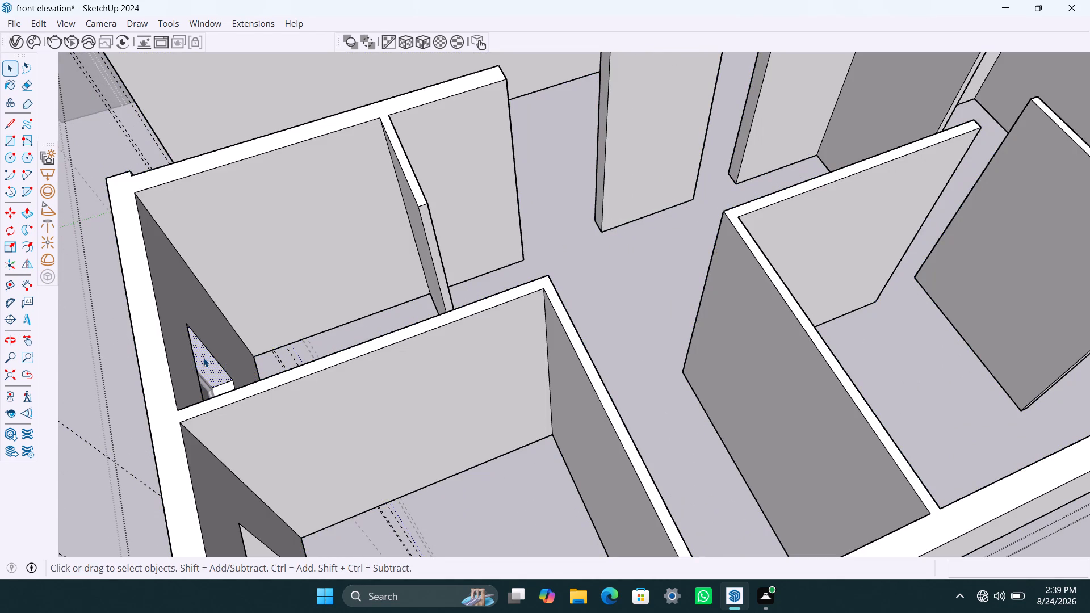
pyautogui.press('p')
pyautogui.click(203, 358)
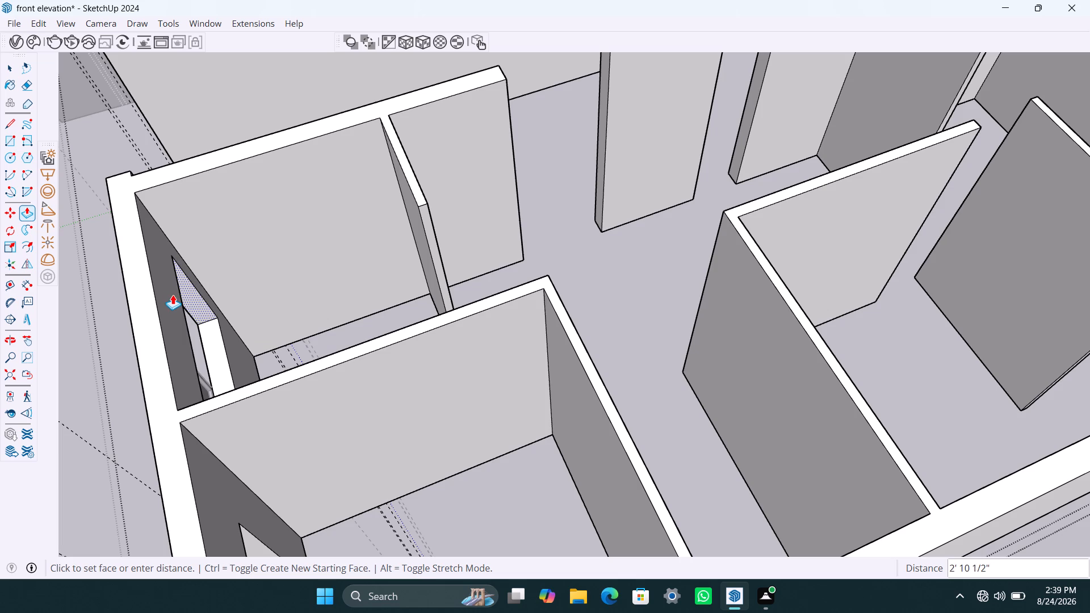
pyautogui.moveTo(172, 295); pyautogui.dragTo(406, 298, button='middle')
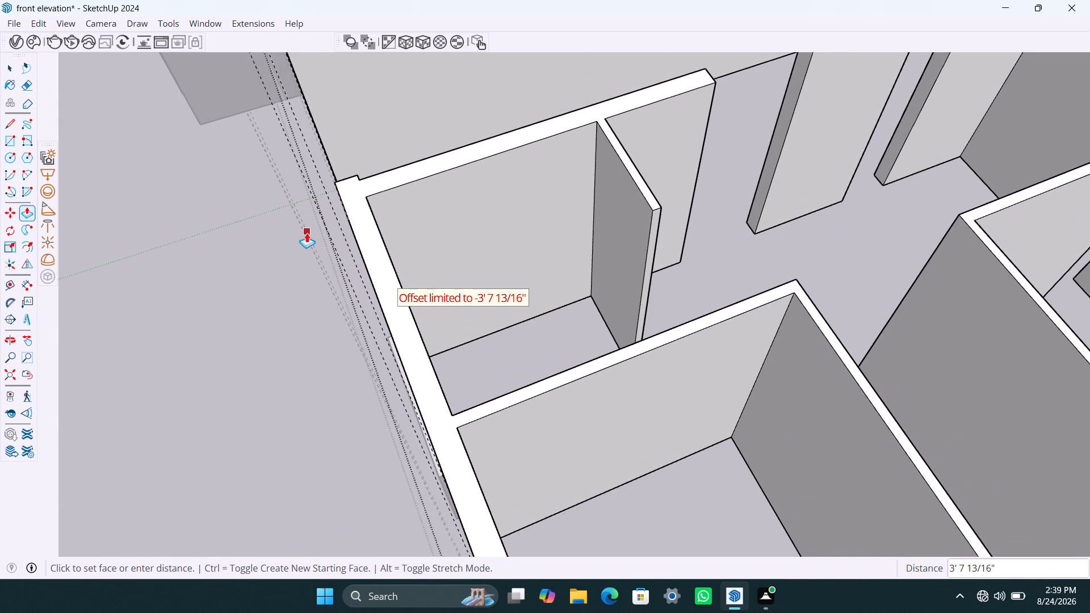
pyautogui.moveTo(412, 300); pyautogui.dragTo(213, 308, button='middle')
pyautogui.write("3'")
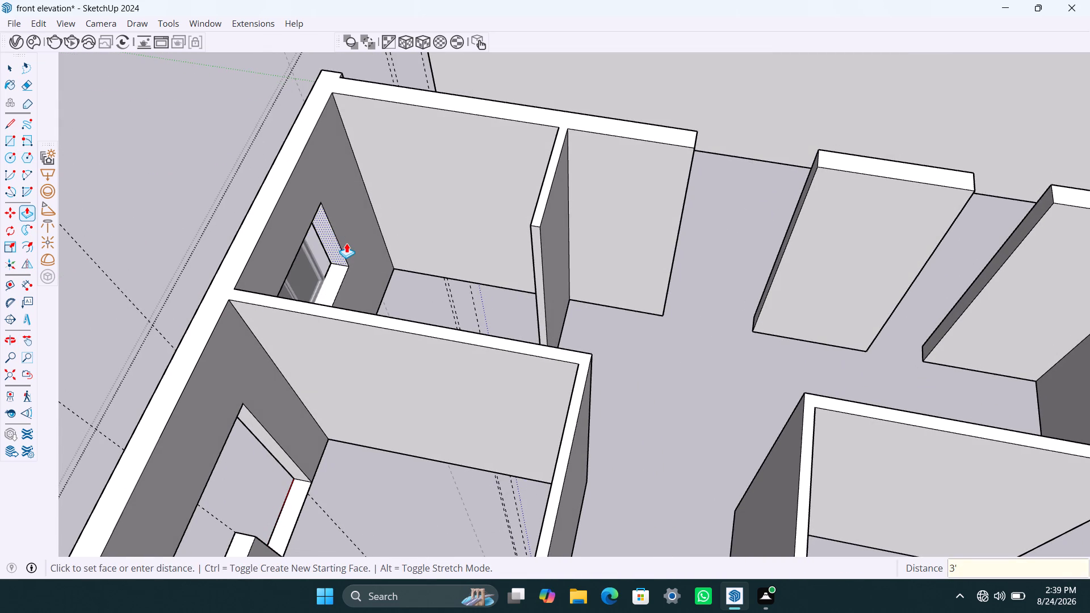
pyautogui.press('Return')
pyautogui.press('space')
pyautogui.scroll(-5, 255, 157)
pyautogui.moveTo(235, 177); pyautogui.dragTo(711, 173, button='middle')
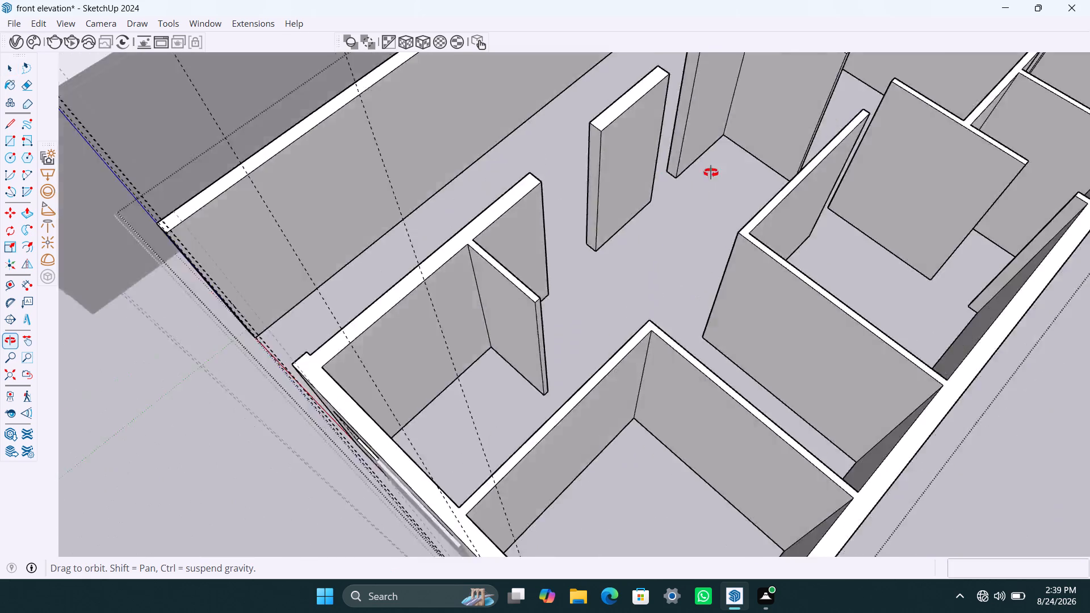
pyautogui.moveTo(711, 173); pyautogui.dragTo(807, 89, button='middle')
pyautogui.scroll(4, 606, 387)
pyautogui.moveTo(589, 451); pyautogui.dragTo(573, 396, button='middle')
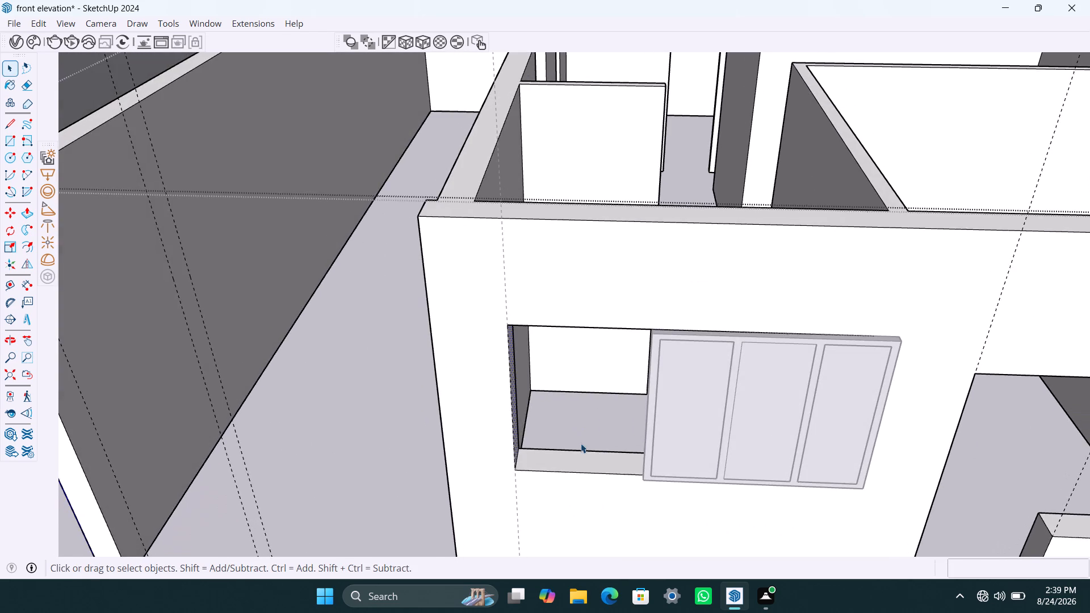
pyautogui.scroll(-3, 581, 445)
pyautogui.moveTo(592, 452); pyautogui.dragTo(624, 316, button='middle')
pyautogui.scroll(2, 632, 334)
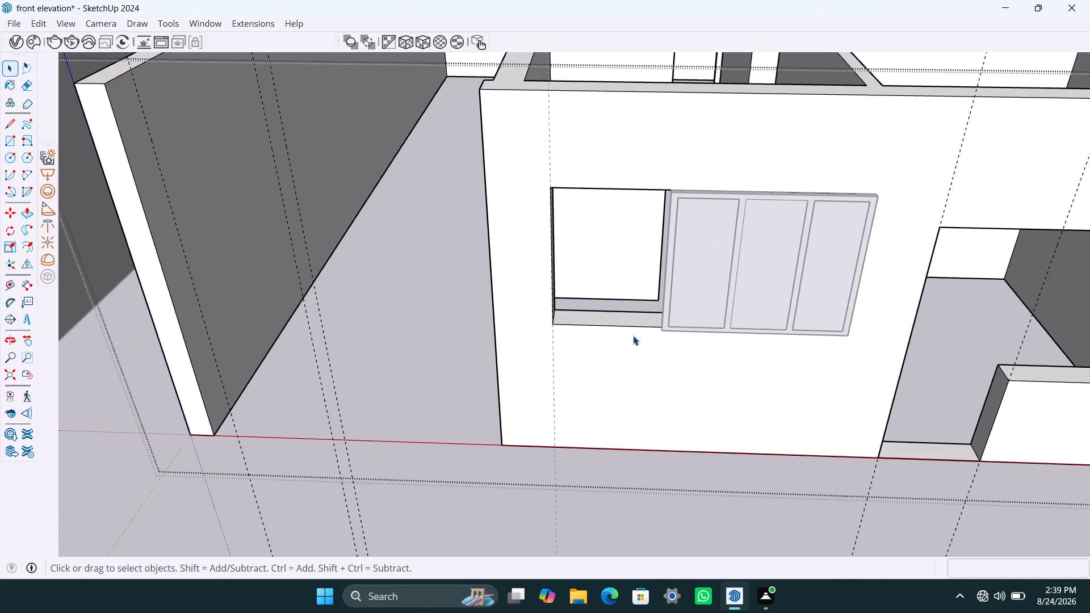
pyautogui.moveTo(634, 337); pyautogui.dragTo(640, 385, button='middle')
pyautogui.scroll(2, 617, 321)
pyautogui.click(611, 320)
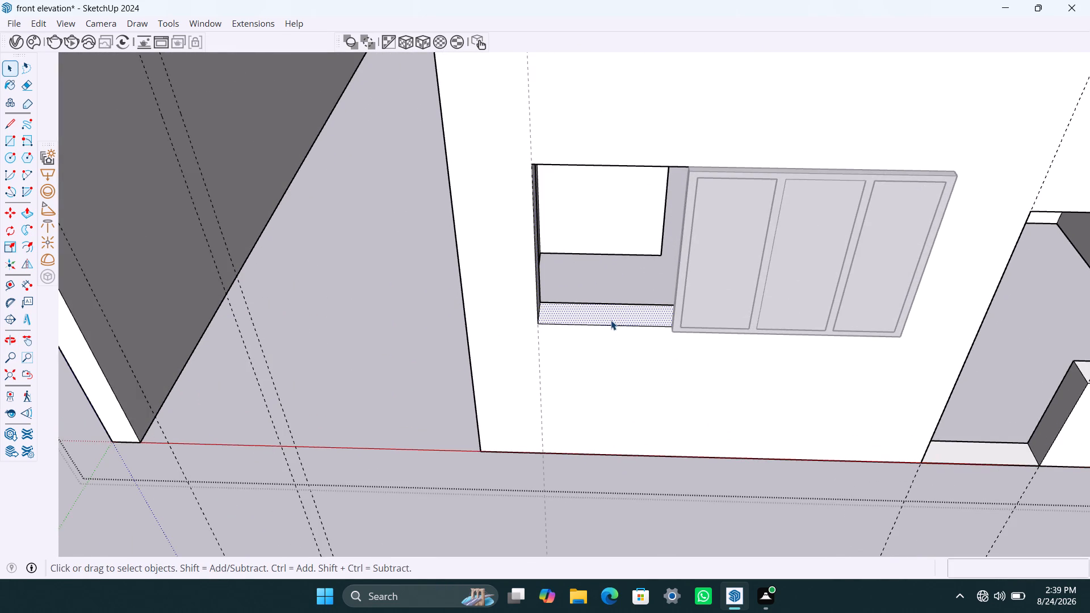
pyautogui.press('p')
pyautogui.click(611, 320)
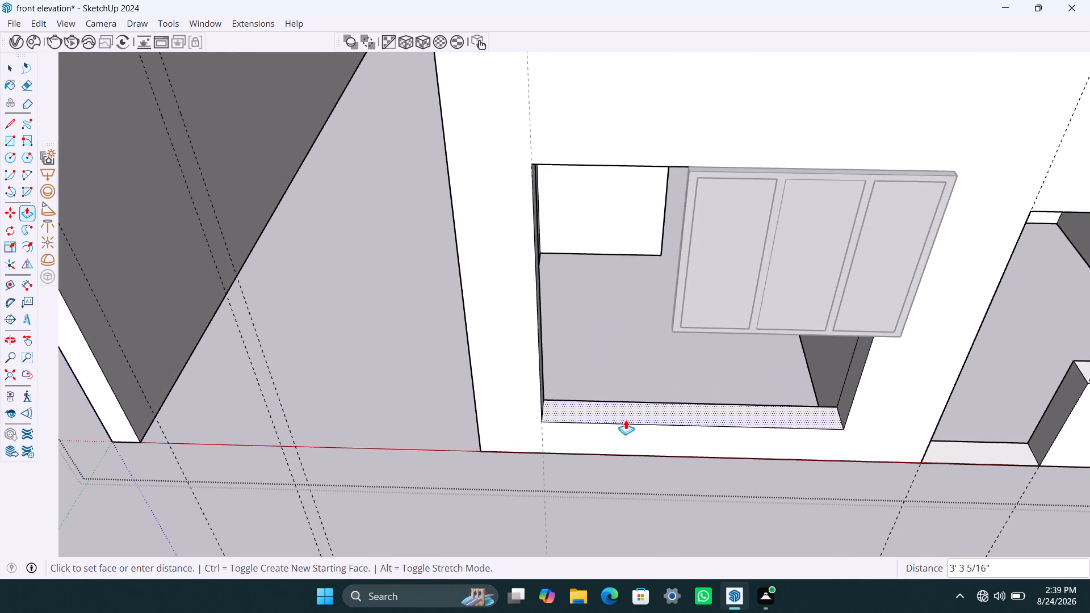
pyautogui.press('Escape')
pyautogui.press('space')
# Copy the short sill edge at the widened opening's outer corner 3' along the sill toward the window, splitting the sill face.
pyautogui.scroll(-2, 655, 345)
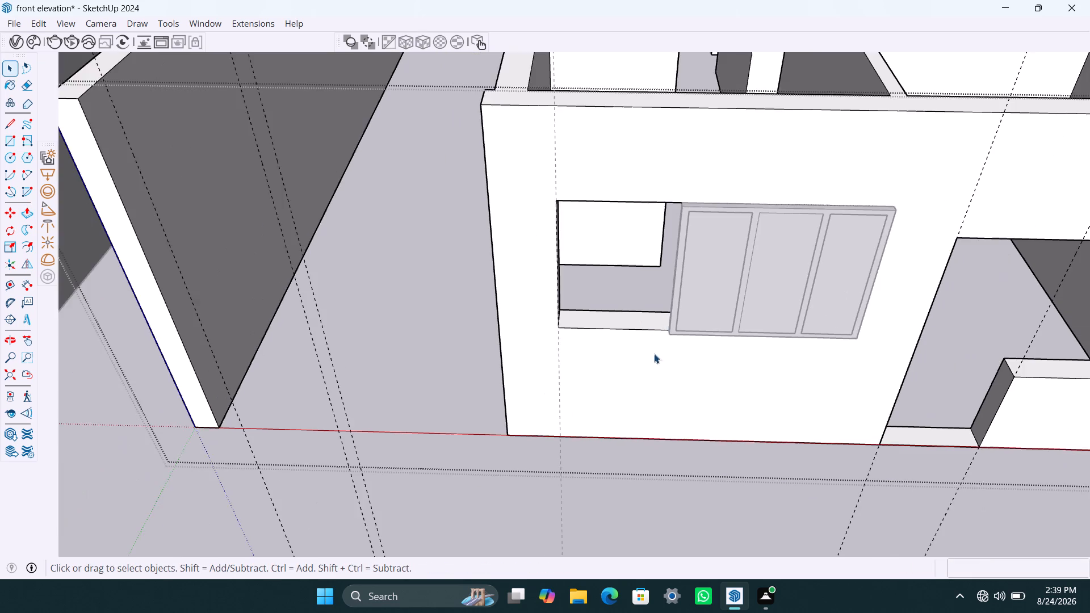
pyautogui.moveTo(653, 370); pyautogui.dragTo(928, 444, button='middle')
pyautogui.scroll(2, 665, 316)
pyautogui.moveTo(645, 354); pyautogui.dragTo(410, 372, button='middle')
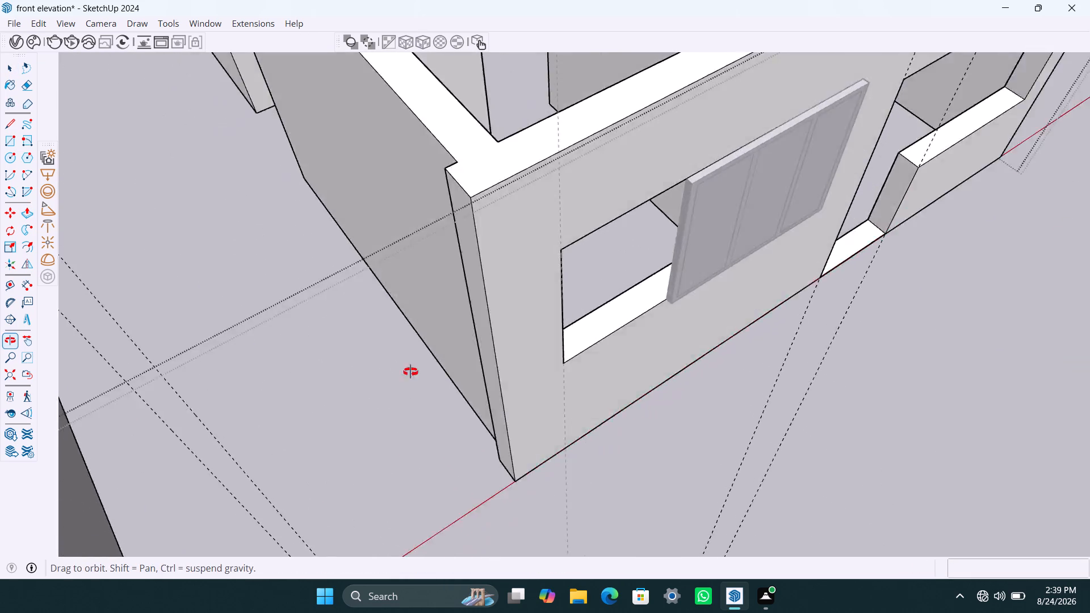
pyautogui.moveTo(410, 372); pyautogui.dragTo(386, 372, button='middle')
pyautogui.scroll(3, 370, 298)
pyautogui.click(383, 294)
pyautogui.tripleClick(383, 294)
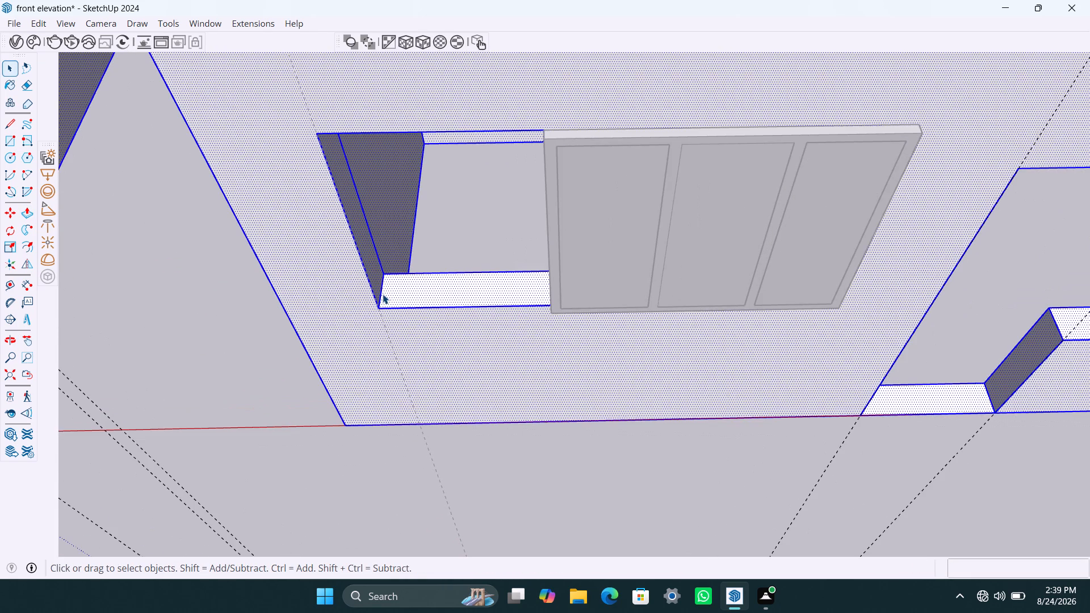
pyautogui.click(401, 292)
pyautogui.click(383, 298)
pyautogui.click(380, 300)
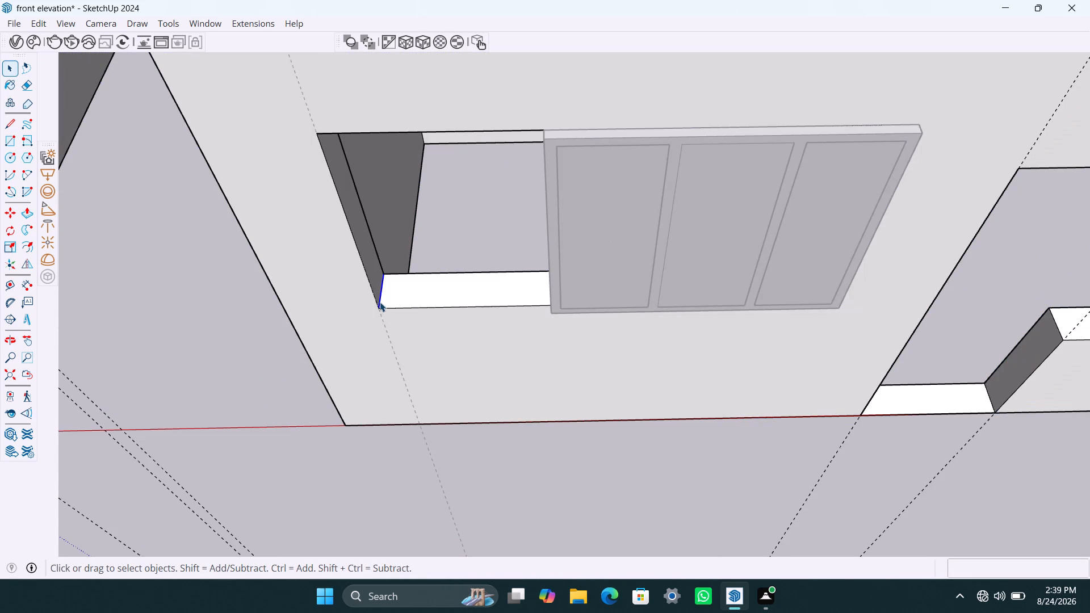
pyautogui.press('m')
pyautogui.click(379, 303)
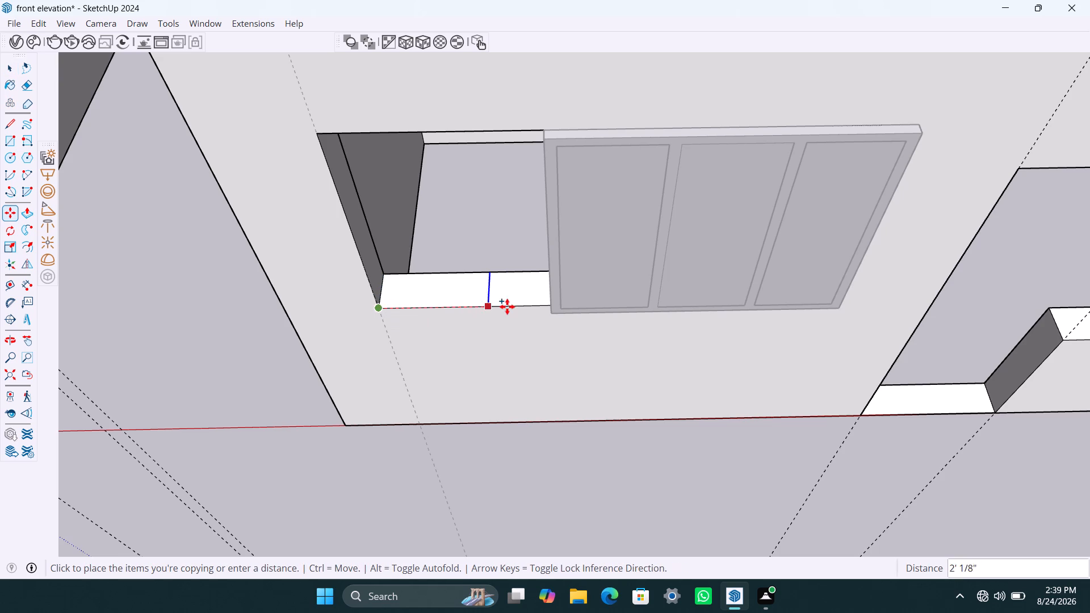
pyautogui.write("3'")
pyautogui.press('Return')
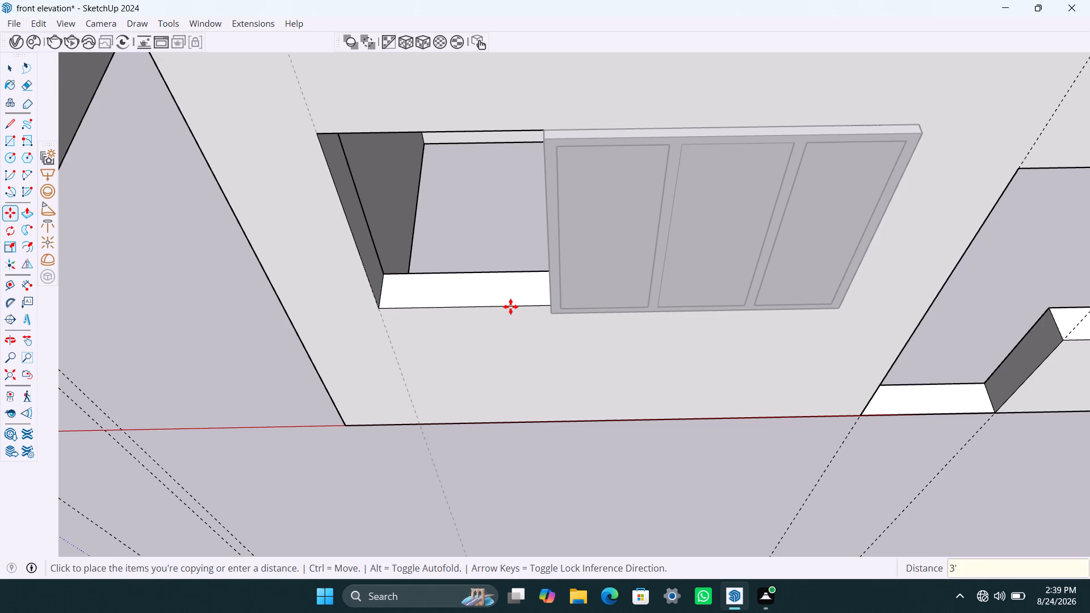
pyautogui.press('space')
# Push/Pull the split 3' sill section beside the window down to the front wall's base, forming a doorway.
pyautogui.click(506, 287)
pyautogui.press('p')
pyautogui.click(506, 292)
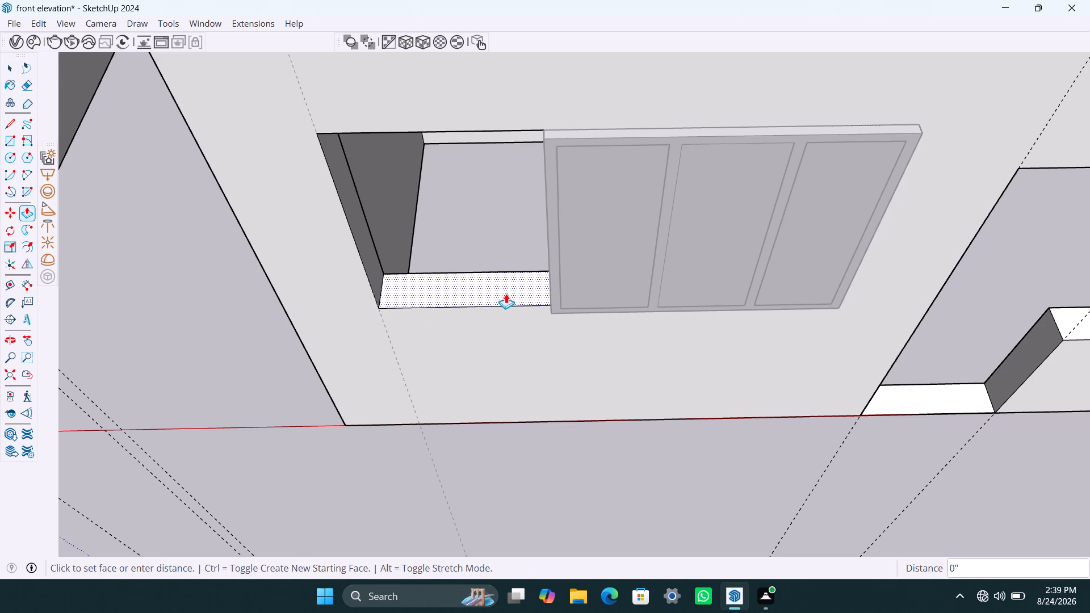
pyautogui.click(520, 420)
pyautogui.press('space')
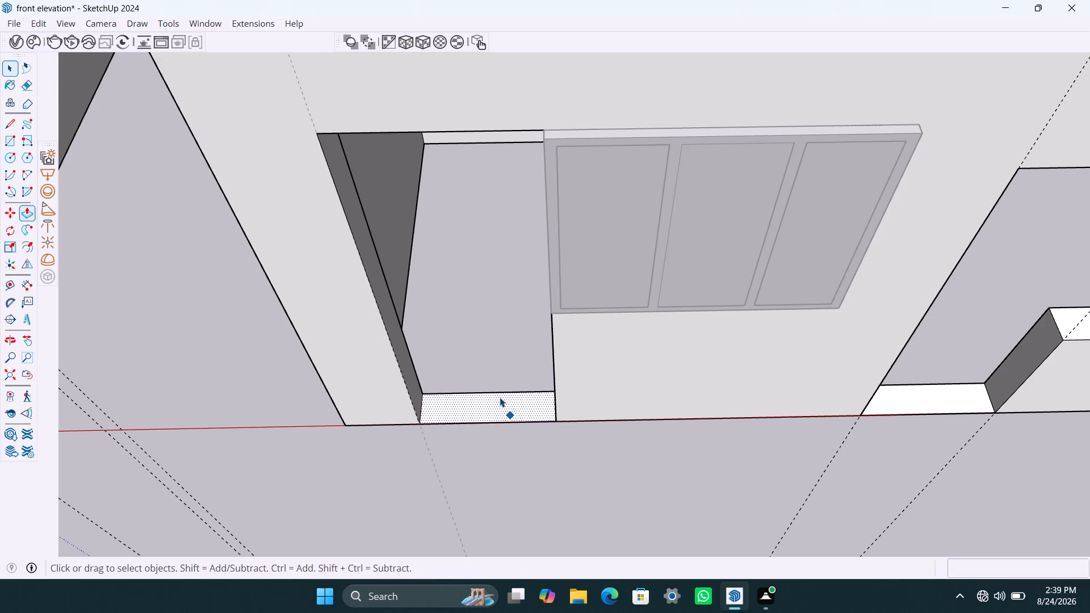
# Inspect the new doorway beside the front window and the adjoining front wall from several angles.
pyautogui.scroll(-5, 535, 419)
pyautogui.moveTo(483, 398); pyautogui.dragTo(486, 277, button='middle')
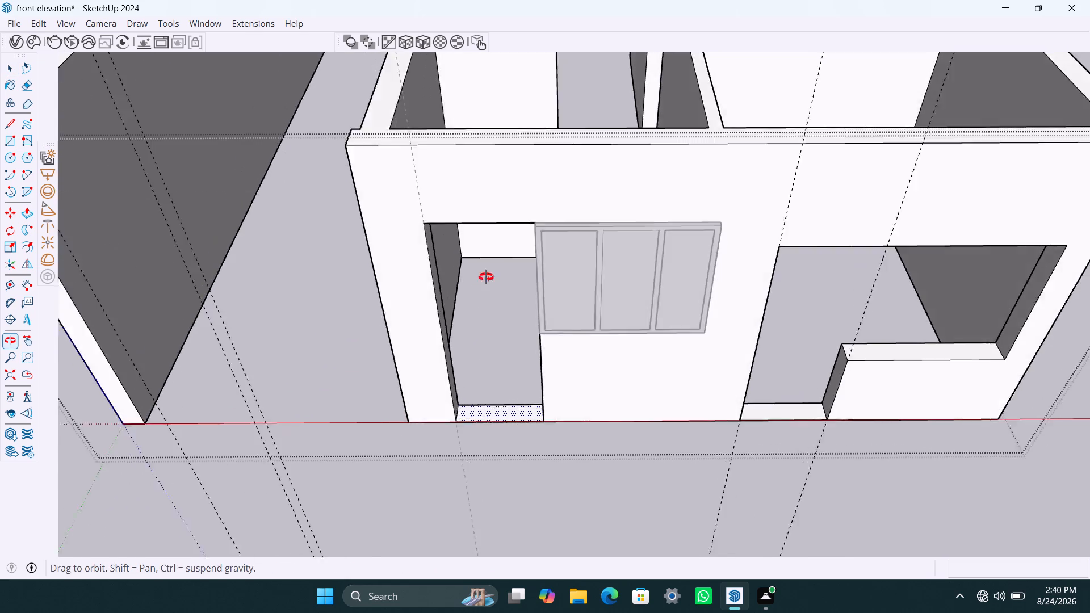
pyautogui.moveTo(486, 277); pyautogui.dragTo(490, 263, button='middle')
pyautogui.scroll(3, 526, 355)
pyautogui.moveTo(524, 368); pyautogui.dragTo(796, 352, button='middle')
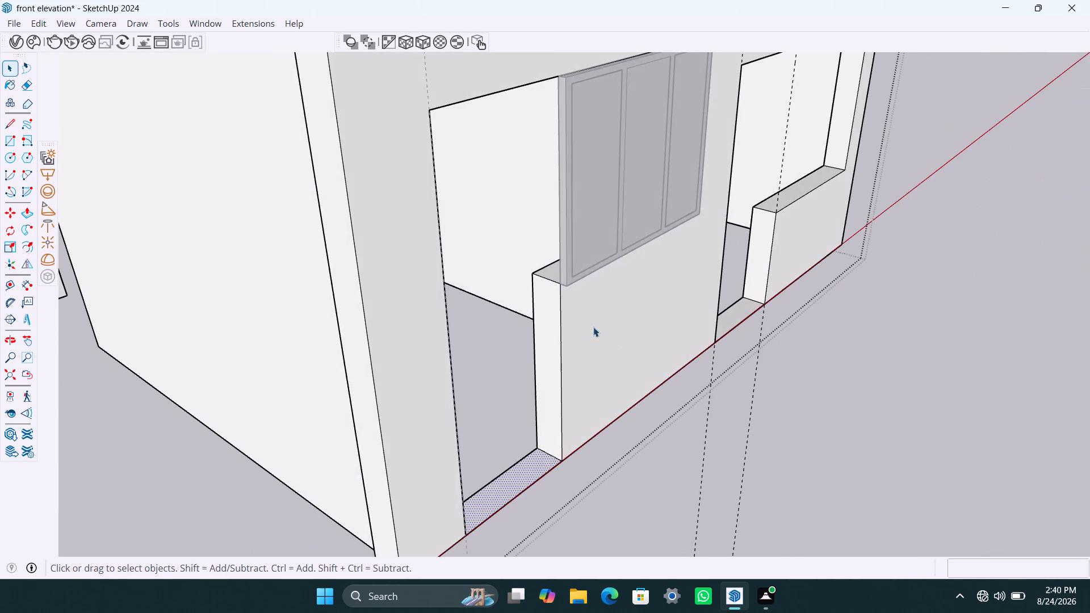
pyautogui.scroll(2, 564, 318)
pyautogui.moveTo(563, 354); pyautogui.dragTo(400, 356, button='middle')
pyautogui.scroll(-5, 499, 344)
pyautogui.keyDown('shift'); pyautogui.moveTo(568, 371); pyautogui.dragTo(590, 380, button='middle'); pyautogui.keyUp('shift')
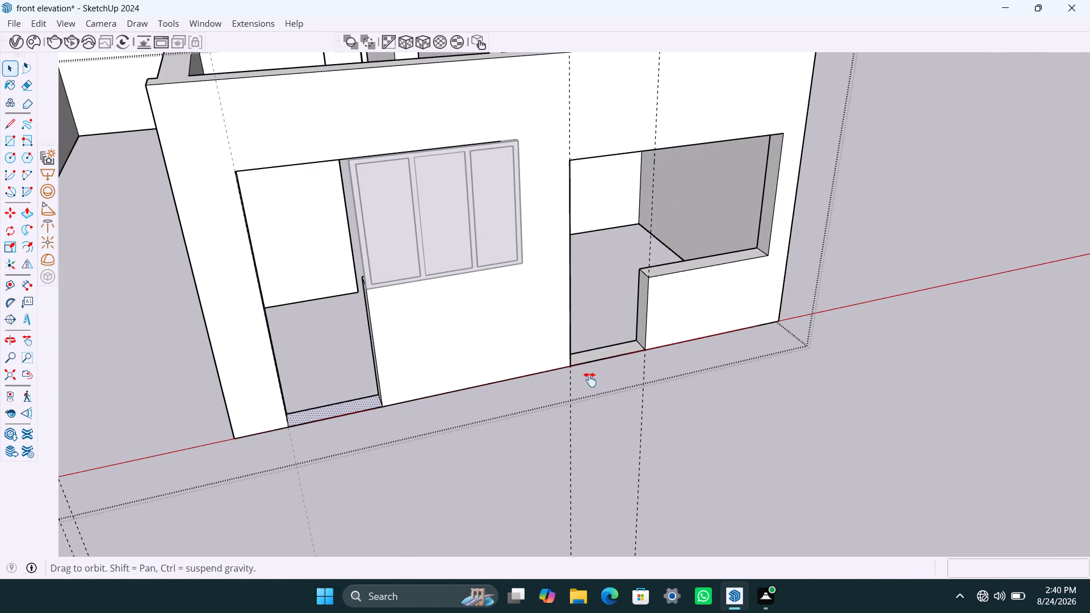
# Copy the front window about 9' 10" across the front wall to the low-walled opening, near the low wall's top corner.
pyautogui.keyDown('shift'); pyautogui.moveTo(590, 380); pyautogui.dragTo(632, 393, button='middle'); pyautogui.keyUp('shift')
pyautogui.scroll(1, 500, 392)
pyautogui.moveTo(501, 394); pyautogui.dragTo(437, 381, button='middle')
pyautogui.click(439, 265)
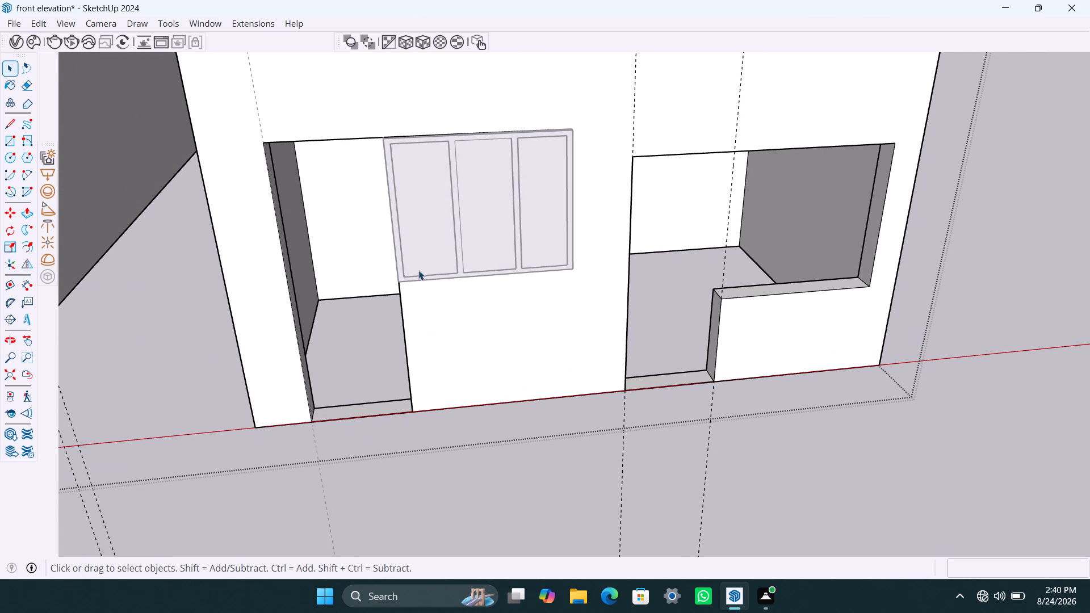
pyautogui.click(1024, 385)
pyautogui.click(493, 263)
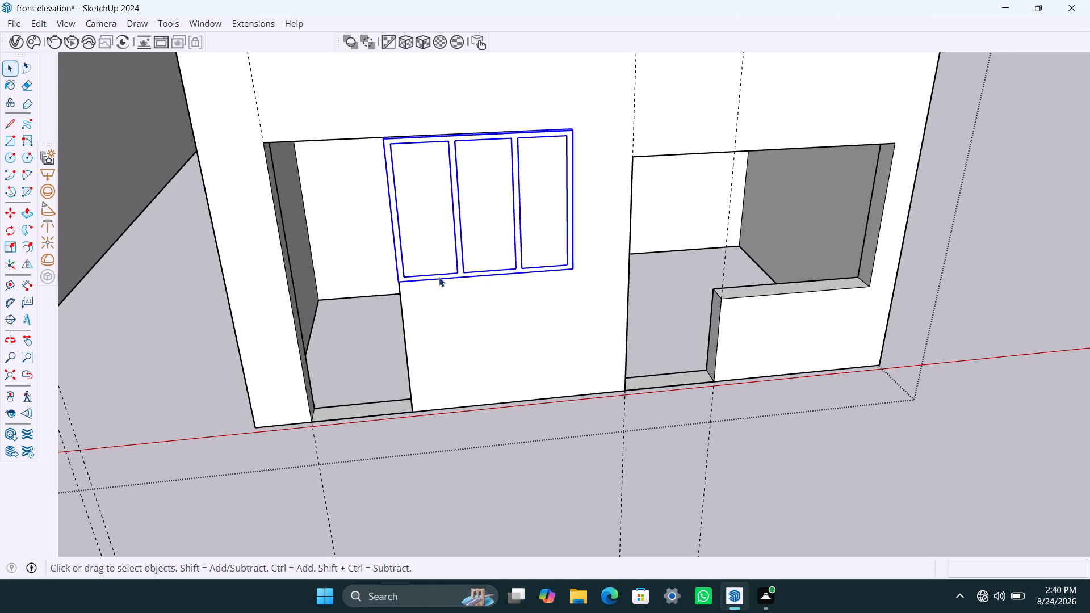
pyautogui.press('m')
pyautogui.scroll(5, 374, 282)
pyautogui.moveTo(380, 287); pyautogui.dragTo(523, 343, button='middle')
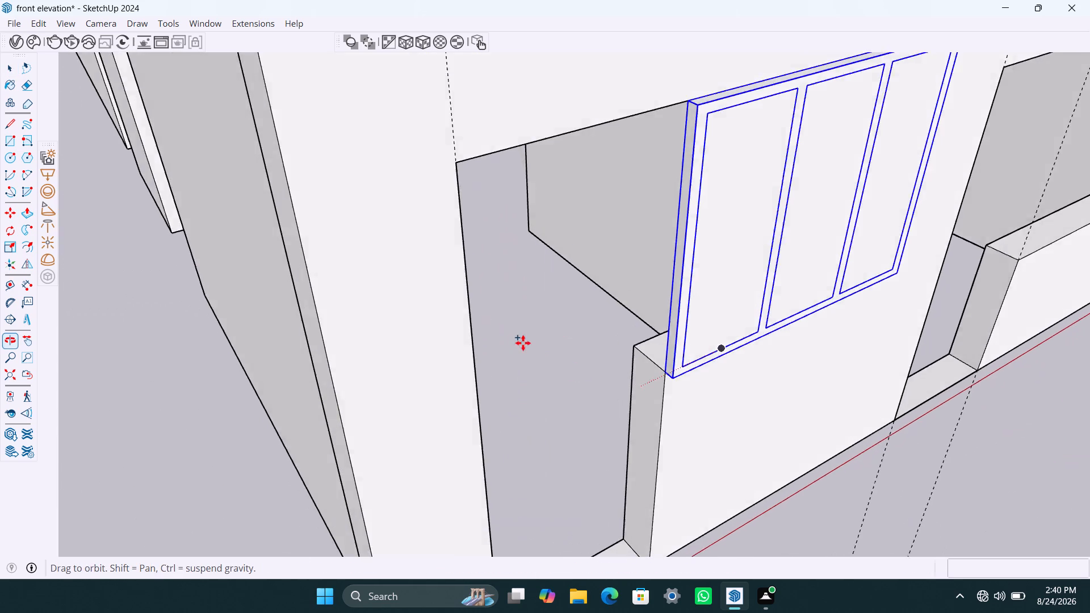
pyautogui.moveTo(523, 343); pyautogui.dragTo(520, 342, button='middle')
pyautogui.scroll(4, 652, 386)
pyautogui.click(685, 372)
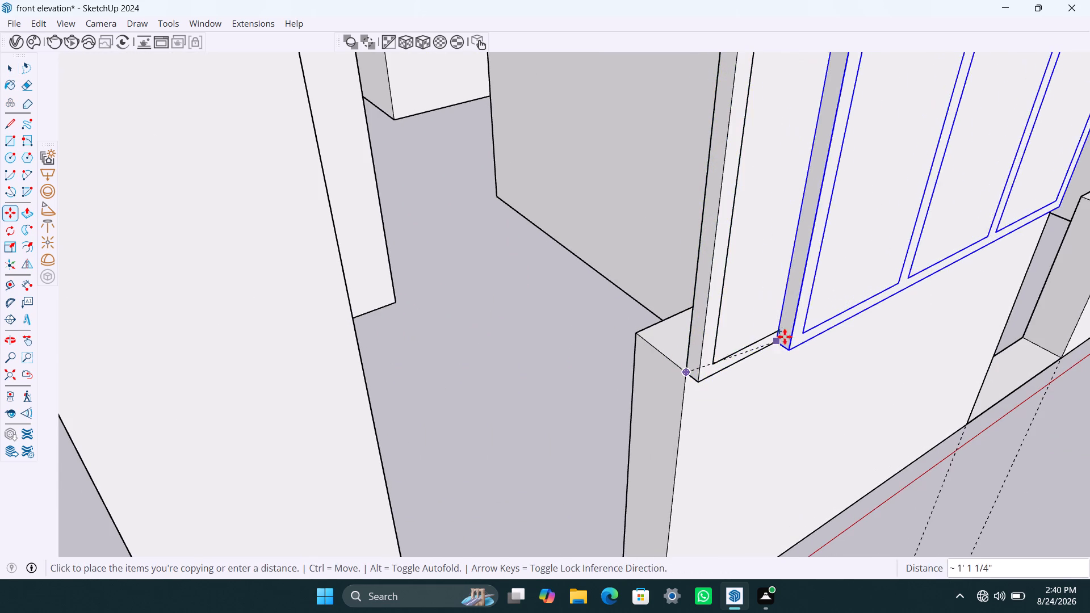
pyautogui.scroll(-11, 787, 334)
pyautogui.moveTo(813, 330); pyautogui.dragTo(548, 410, button='middle')
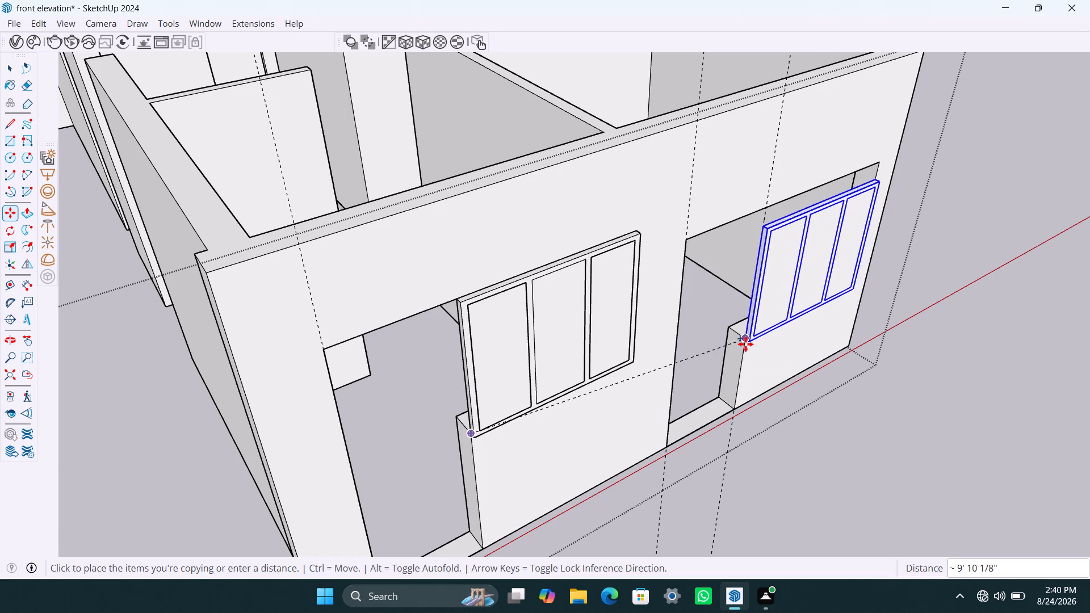
pyautogui.click(737, 338)
pyautogui.press('space')
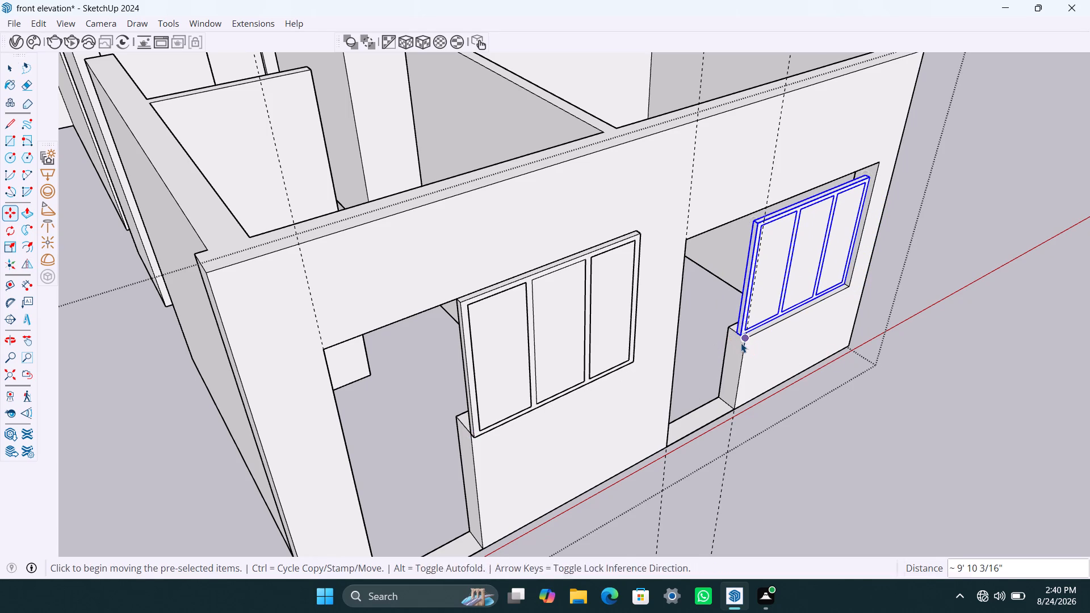
# Move the copied window about 2 5/8" so its bottom corner meets the low wall's outer front corner.
pyautogui.scroll(8, 740, 338)
pyautogui.press('m')
pyautogui.click(747, 333)
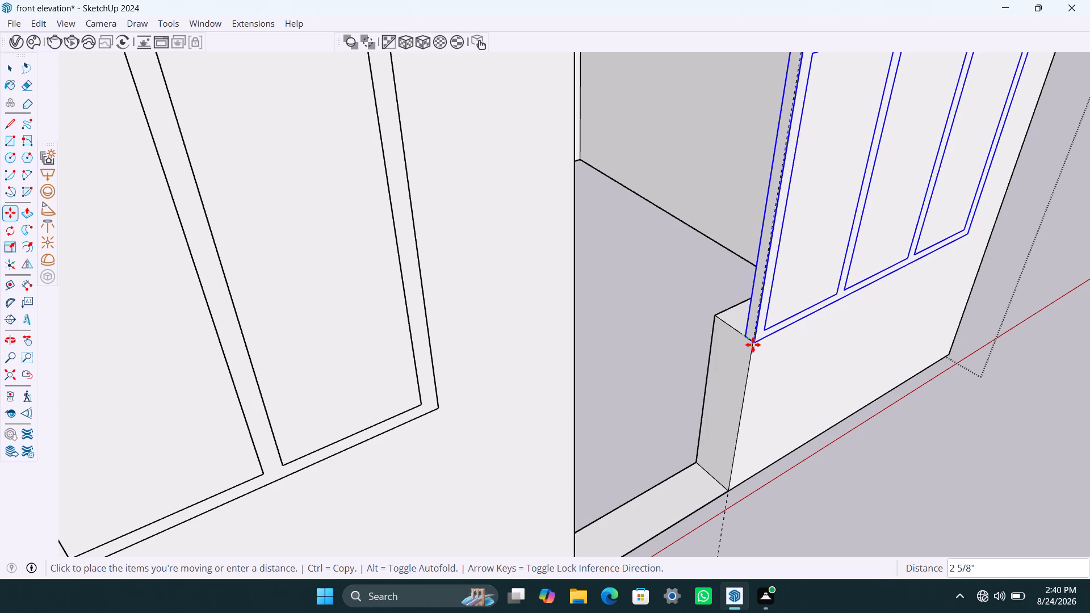
pyautogui.click(750, 345)
pyautogui.press('space')
pyautogui.moveTo(872, 434); pyautogui.dragTo(880, 437)
# Inspect the front elevation from several angles, comparing the positions of both windows and the tops of the two openings.
pyautogui.scroll(-6, 787, 443)
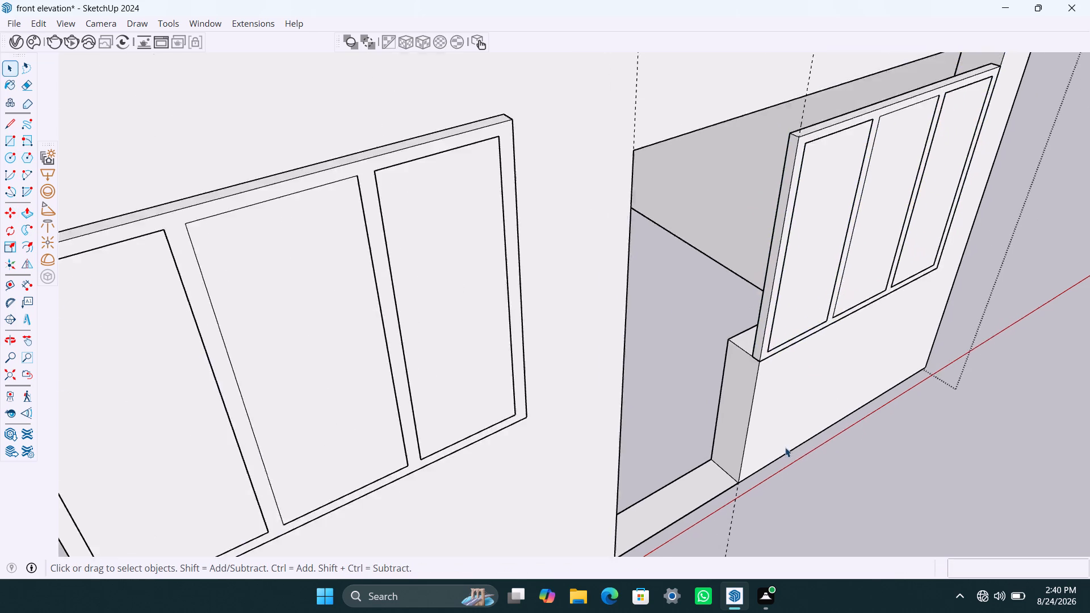
pyautogui.moveTo(784, 446); pyautogui.dragTo(536, 348, button='middle')
pyautogui.scroll(-5, 634, 334)
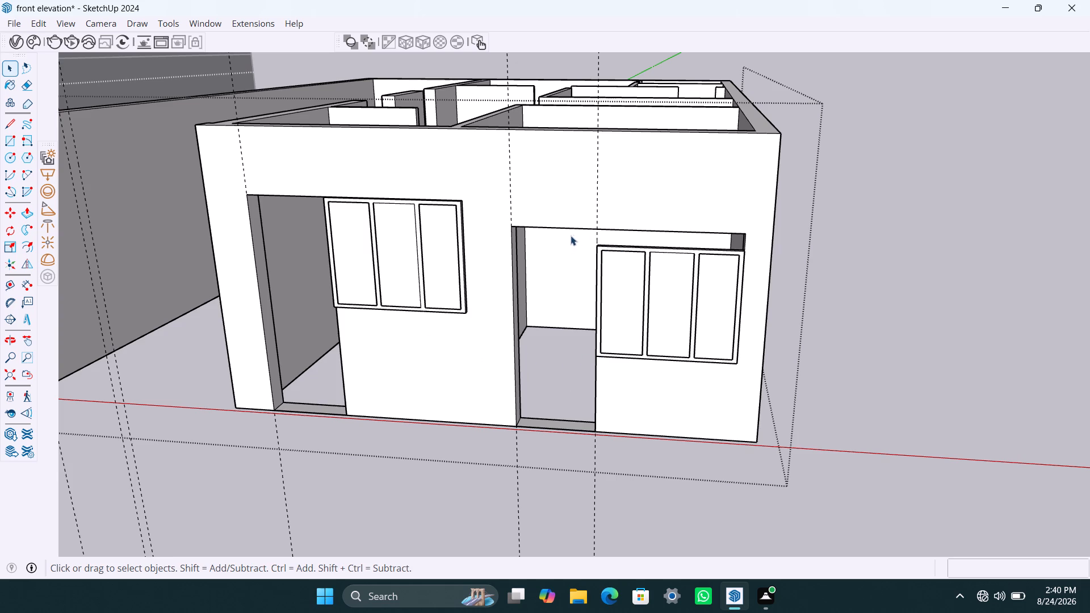
pyautogui.scroll(1, 569, 245)
pyautogui.moveTo(559, 250); pyautogui.dragTo(560, 243, button='middle')
pyautogui.scroll(1, 554, 261)
pyautogui.scroll(-4, 546, 303)
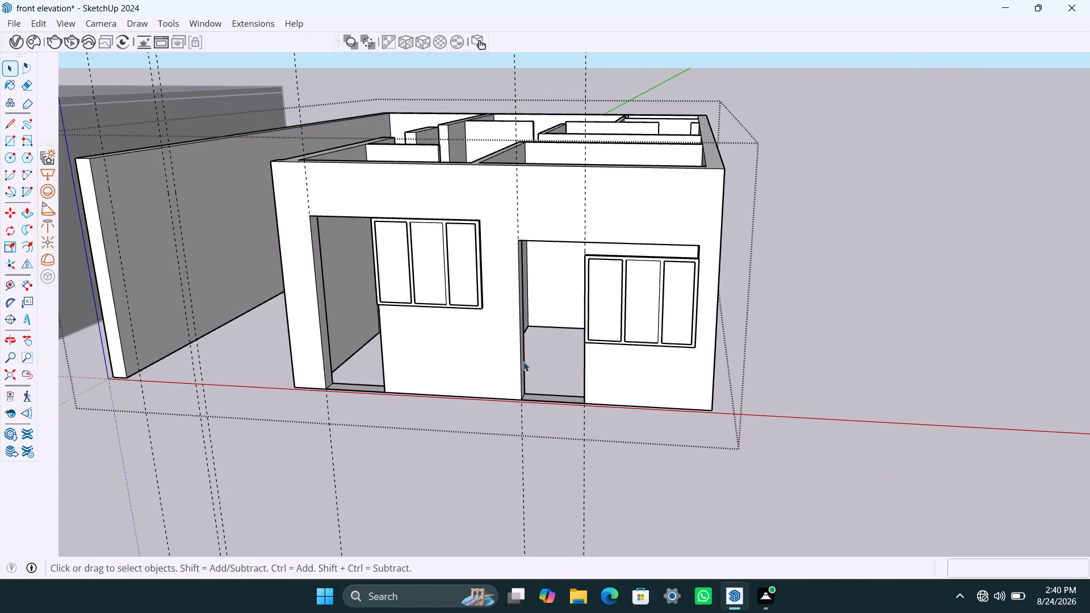
pyautogui.keyDown('shift'); pyautogui.moveTo(523, 364); pyautogui.dragTo(516, 402, button='middle'); pyautogui.keyUp('shift')
pyautogui.moveTo(589, 294); pyautogui.dragTo(592, 219, button='middle')
pyautogui.moveTo(533, 221); pyautogui.dragTo(536, 313, button='middle')
pyautogui.scroll(2, 506, 313)
pyautogui.moveTo(501, 322); pyautogui.dragTo(518, 289, button='middle')
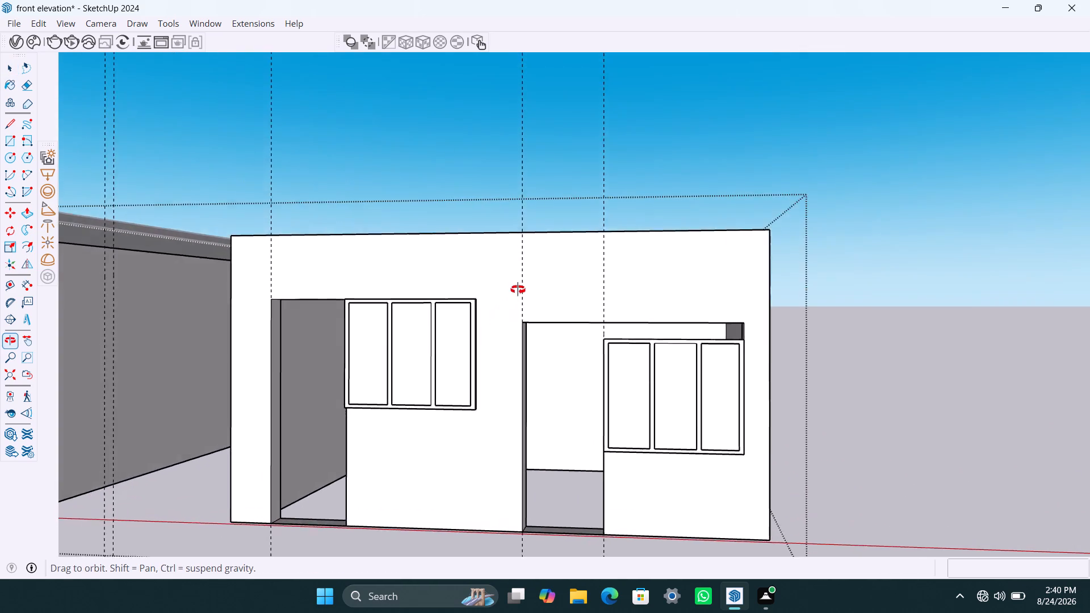
pyautogui.moveTo(518, 289); pyautogui.dragTo(541, 267, button='middle')
pyautogui.scroll(-3, 427, 393)
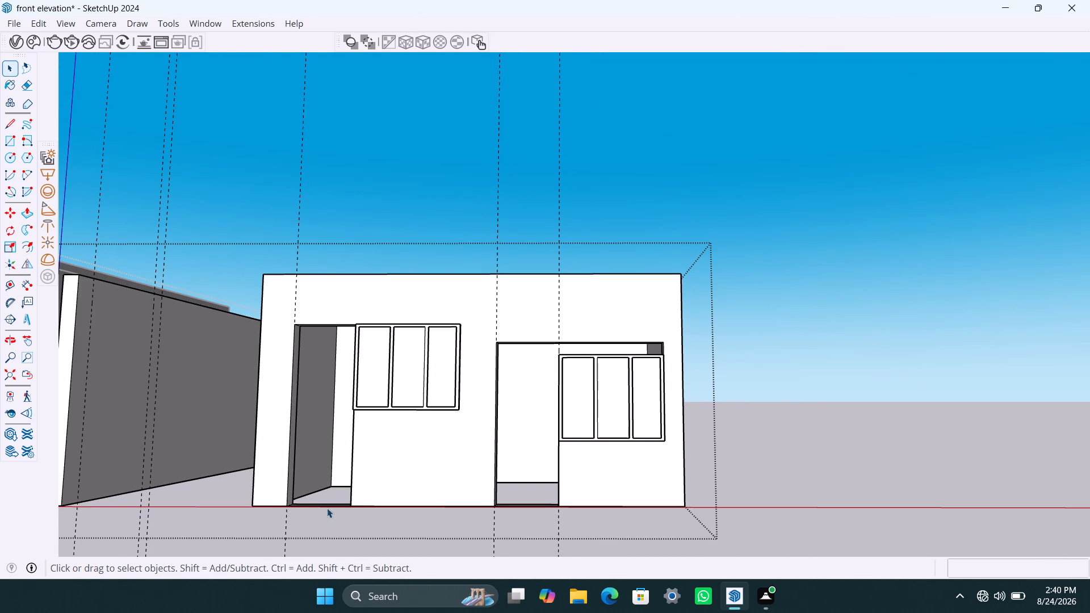
# Place a horizontal guide line 7' above the front wall's base.
pyautogui.press('t')
pyautogui.click(273, 506)
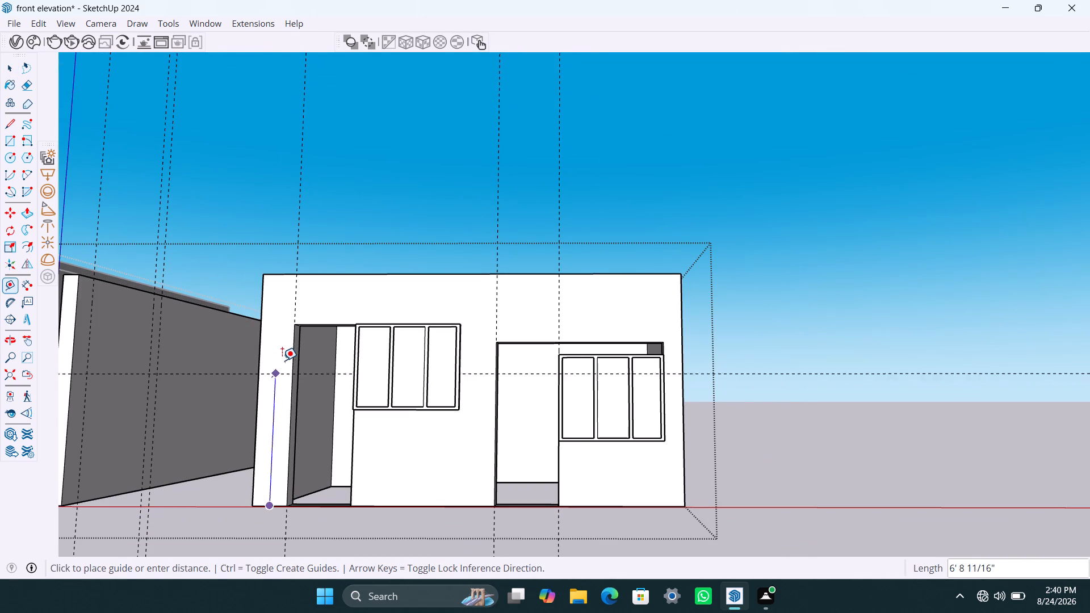
pyautogui.write("7'")
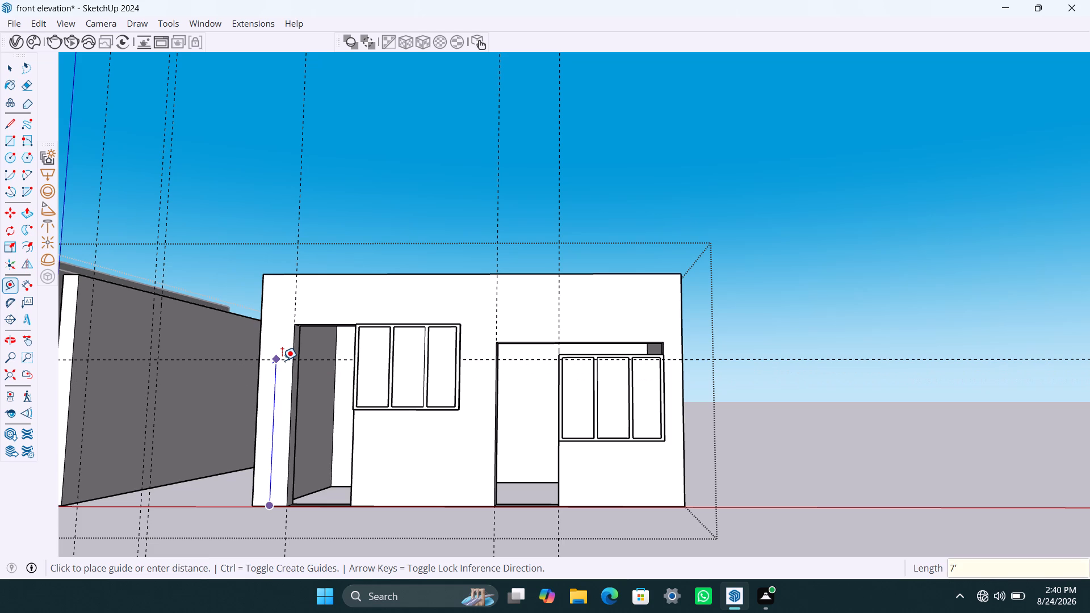
pyautogui.press('Return')
pyautogui.press('space')
# Inside the wall group, Push/Pull the top face of the doorway beside the original window down to the 7' guide.
pyautogui.scroll(-3, 363, 307)
pyautogui.moveTo(341, 350); pyautogui.dragTo(331, 407, button='middle')
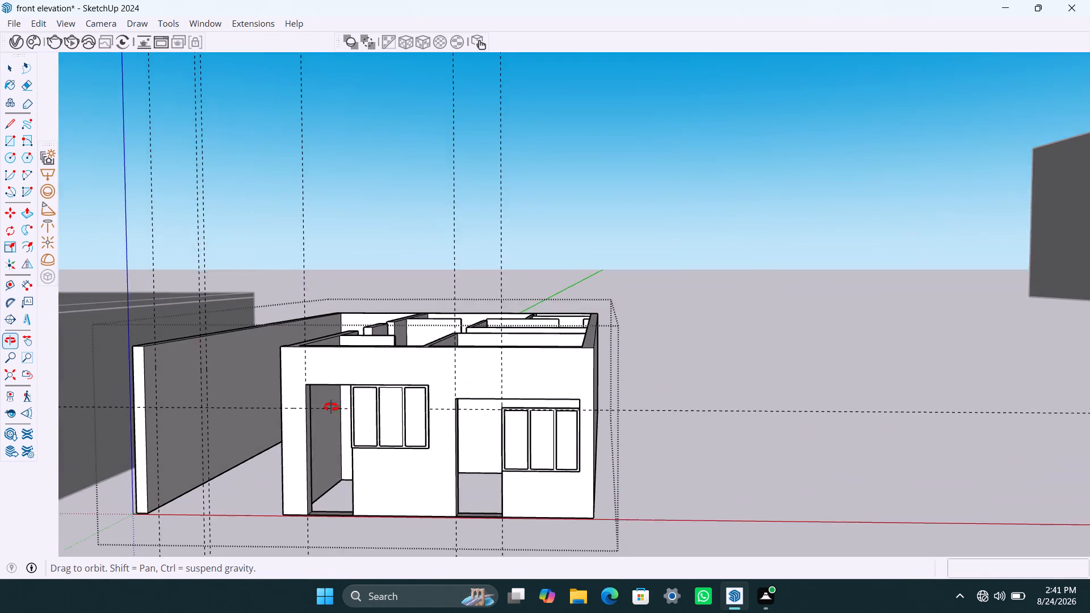
pyautogui.moveTo(331, 407); pyautogui.dragTo(330, 409, button='middle')
pyautogui.scroll(4, 330, 415)
pyautogui.moveTo(339, 443); pyautogui.dragTo(326, 453, button='middle')
pyautogui.scroll(2, 309, 415)
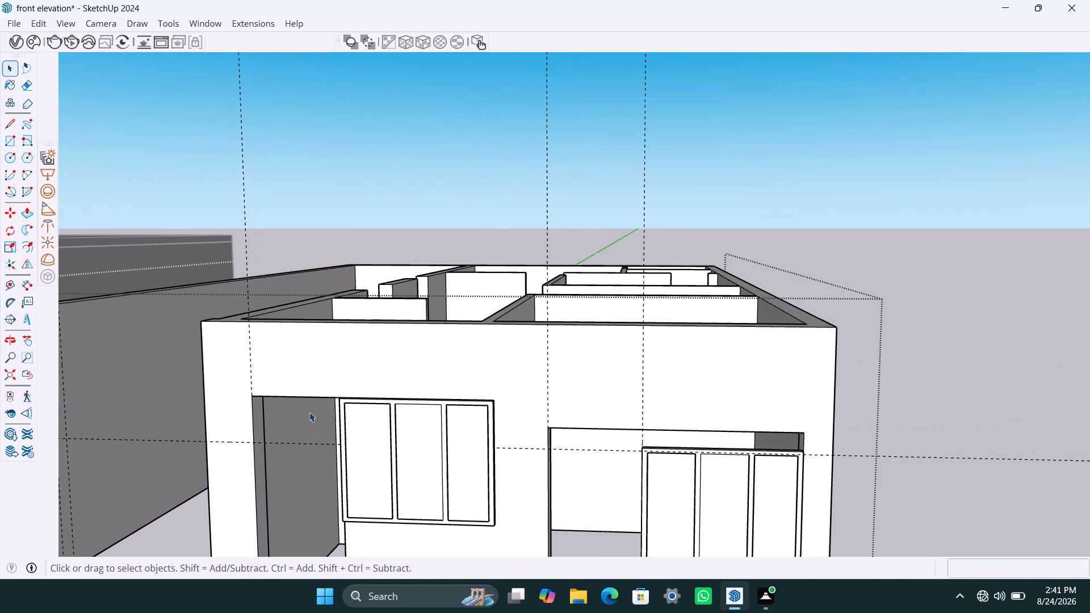
pyautogui.moveTo(316, 407); pyautogui.dragTo(359, 339, button='middle')
pyautogui.keyDown('shift'); pyautogui.moveTo(418, 310); pyautogui.dragTo(420, 366, button='middle'); pyautogui.keyUp('shift')
pyautogui.scroll(1, 408, 288)
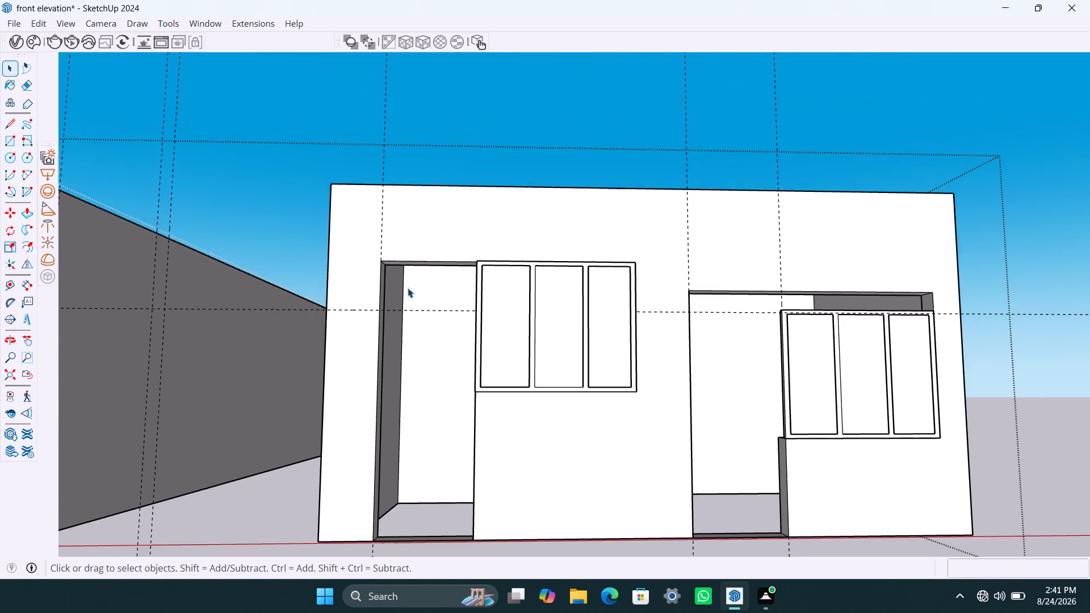
pyautogui.scroll(2, 408, 288)
pyautogui.moveTo(431, 278); pyautogui.dragTo(435, 268, button='middle')
pyautogui.click(458, 207)
pyautogui.tripleClick(459, 207)
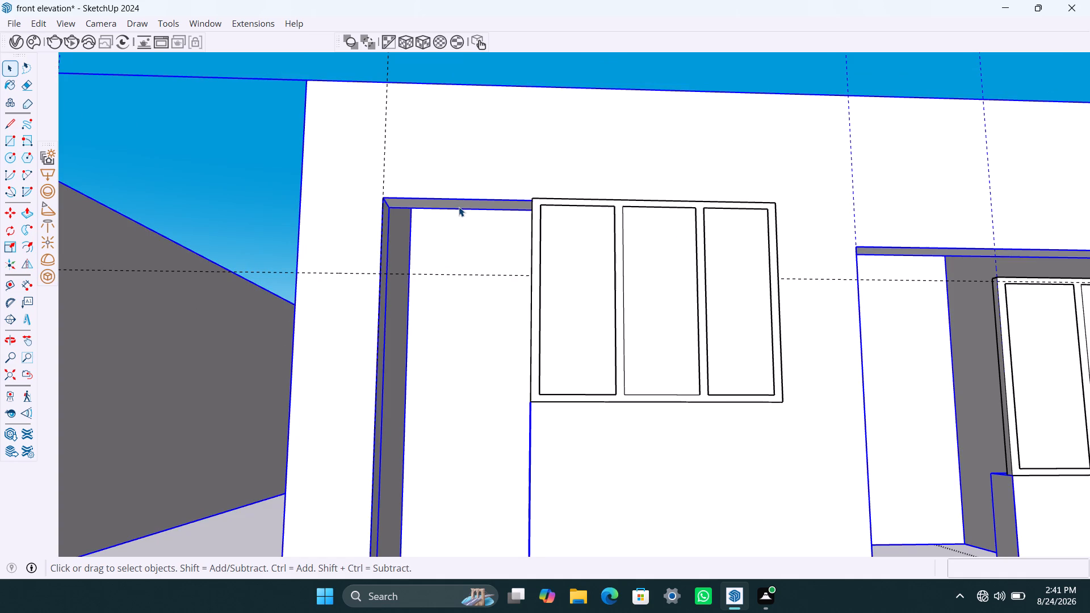
pyautogui.click(462, 205)
pyautogui.click(473, 205)
pyautogui.click(481, 208)
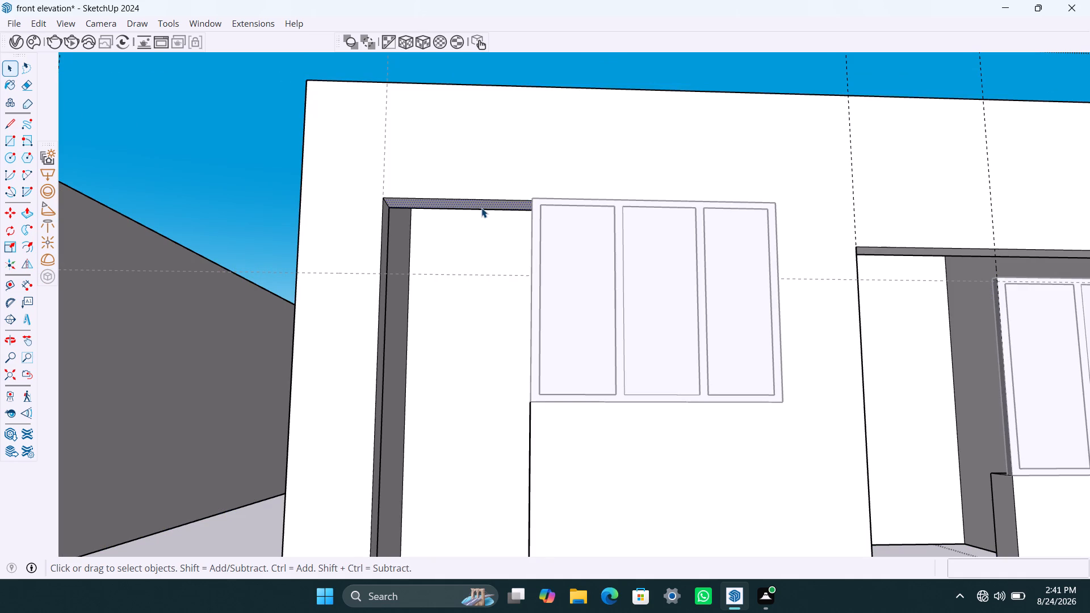
pyautogui.press('p')
pyautogui.click(482, 204)
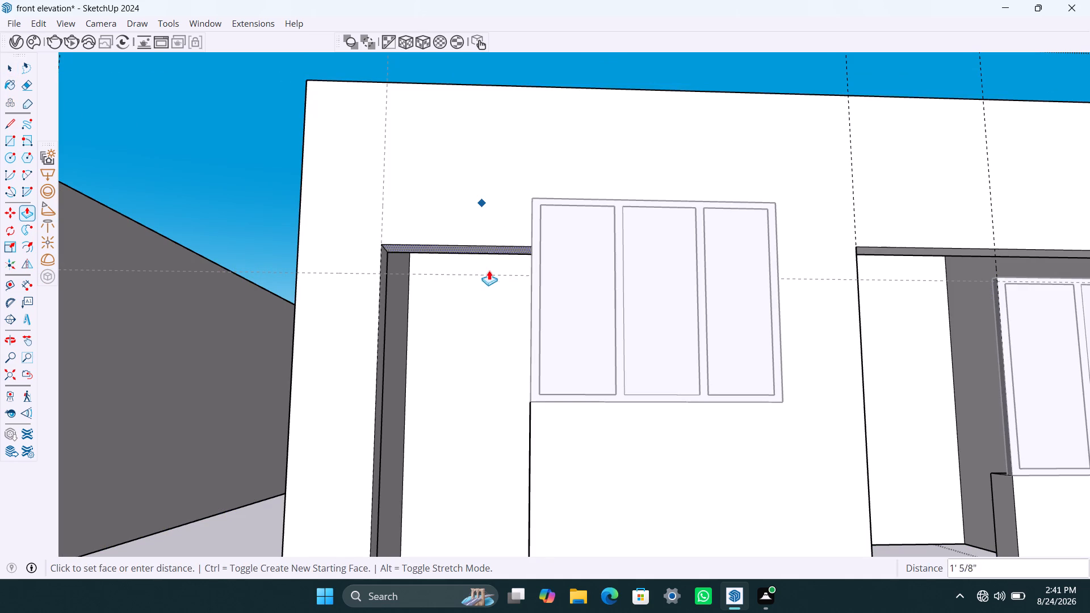
pyautogui.click(488, 275)
pyautogui.press('space')
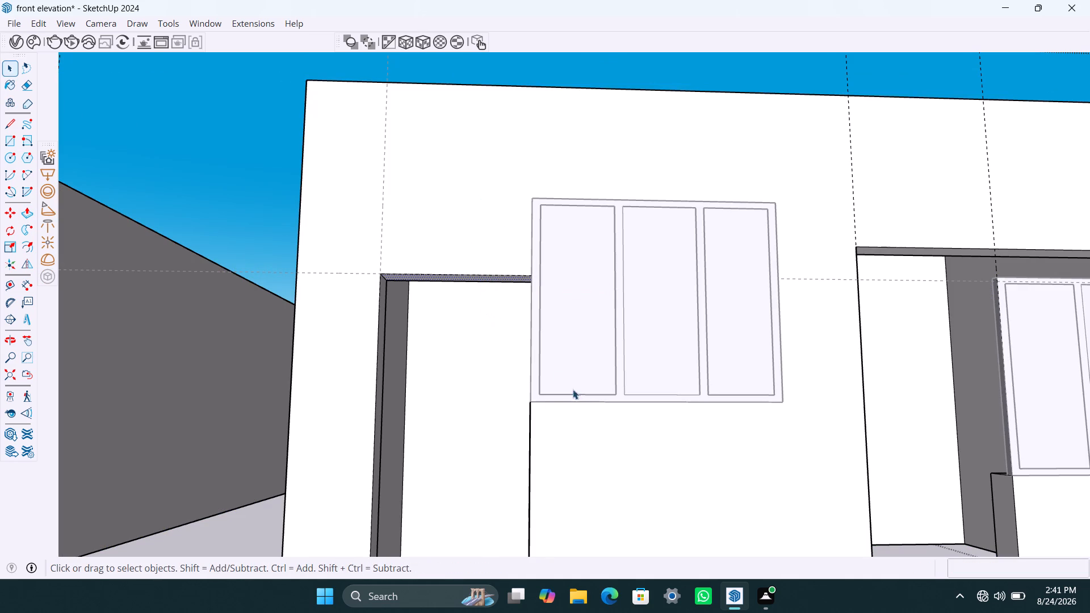
# Push/Pull the sill face below the original window down about 1' 5 9/16", level with the other opening's low wall.
pyautogui.moveTo(494, 418); pyautogui.dragTo(681, 482, button='middle')
pyautogui.scroll(-9, 401, 325)
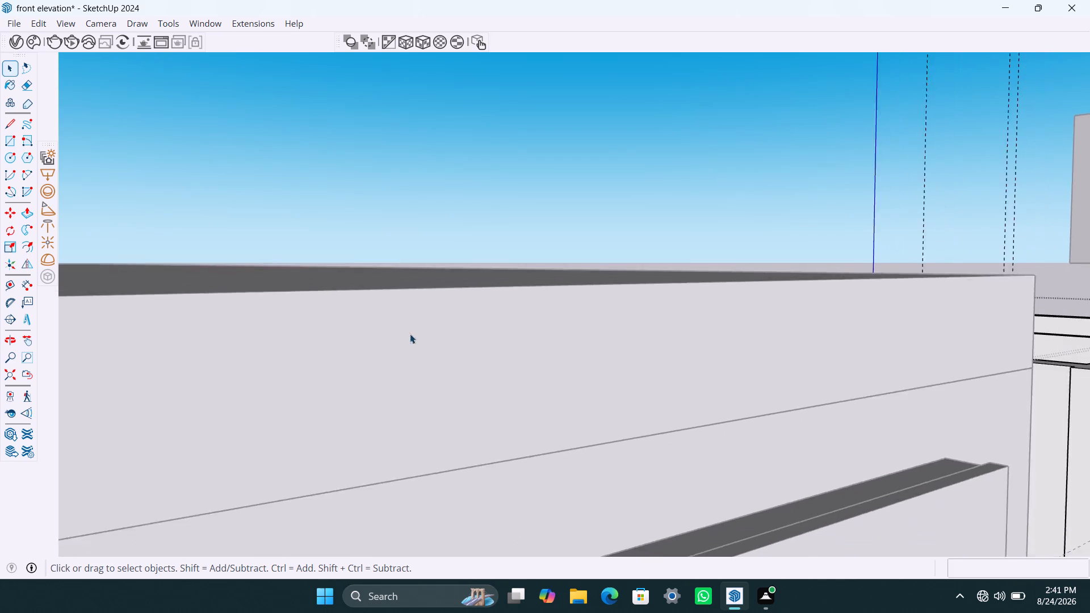
pyautogui.scroll(-3, 410, 334)
pyautogui.scroll(-4, 485, 325)
pyautogui.keyDown('shift'); pyautogui.moveTo(564, 356); pyautogui.dragTo(330, 242, button='middle'); pyautogui.keyUp('shift')
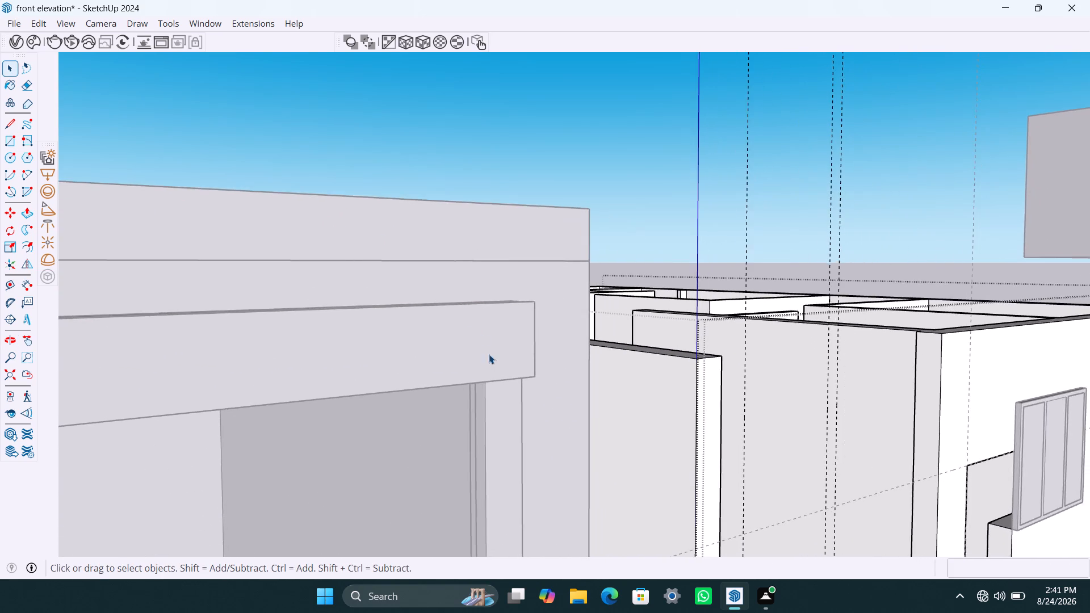
pyautogui.scroll(-3, 491, 355)
pyautogui.moveTo(603, 379); pyautogui.dragTo(377, 226, button='middle')
pyautogui.scroll(4, 789, 408)
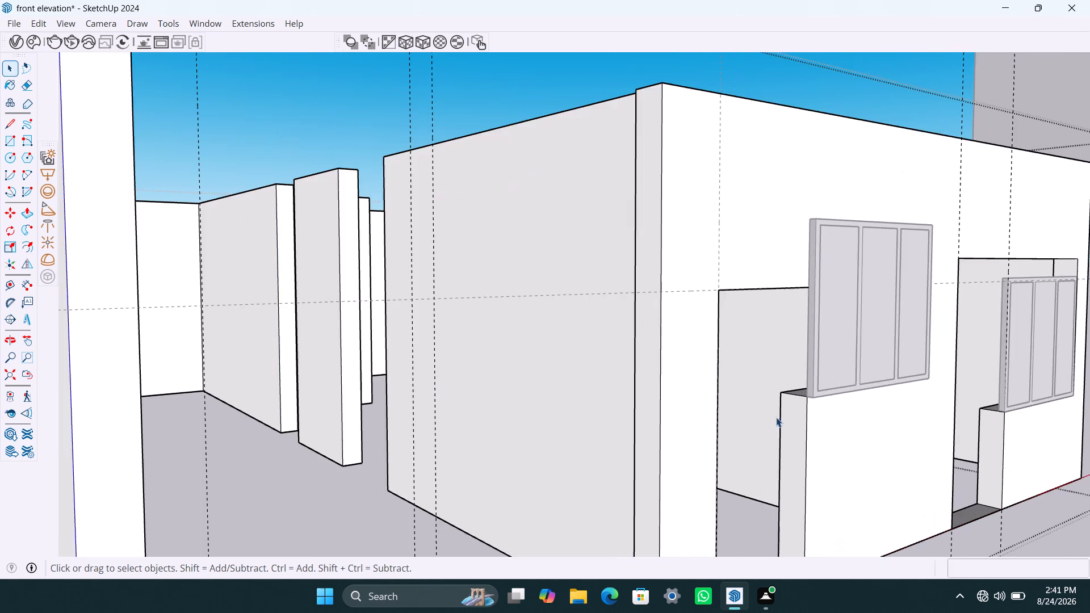
pyautogui.scroll(2, 781, 426)
pyautogui.moveTo(751, 399); pyautogui.dragTo(651, 370, button='middle')
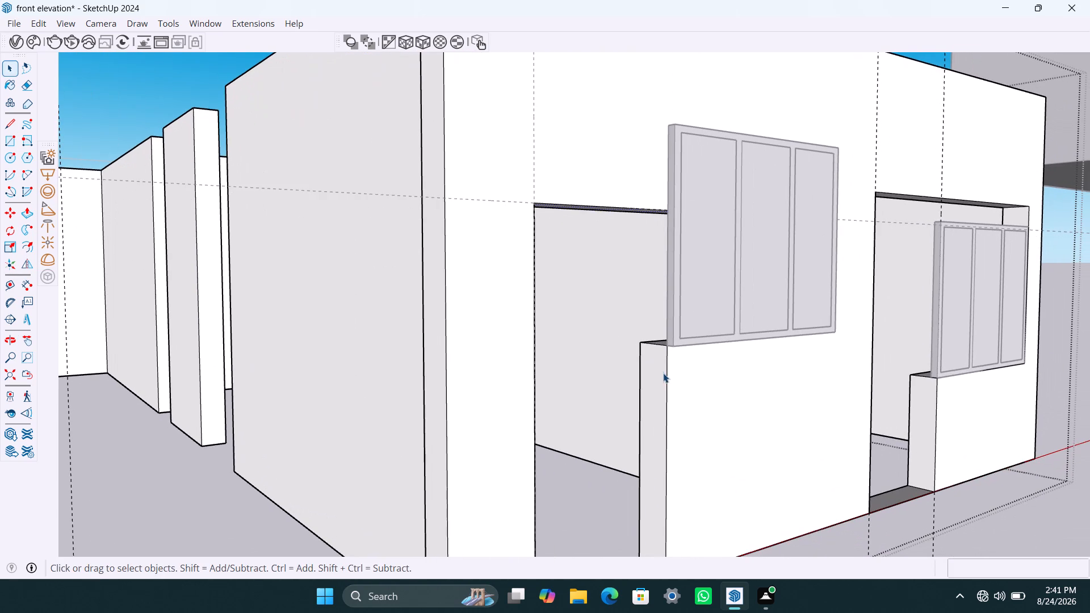
pyautogui.click(656, 341)
pyautogui.click(662, 343)
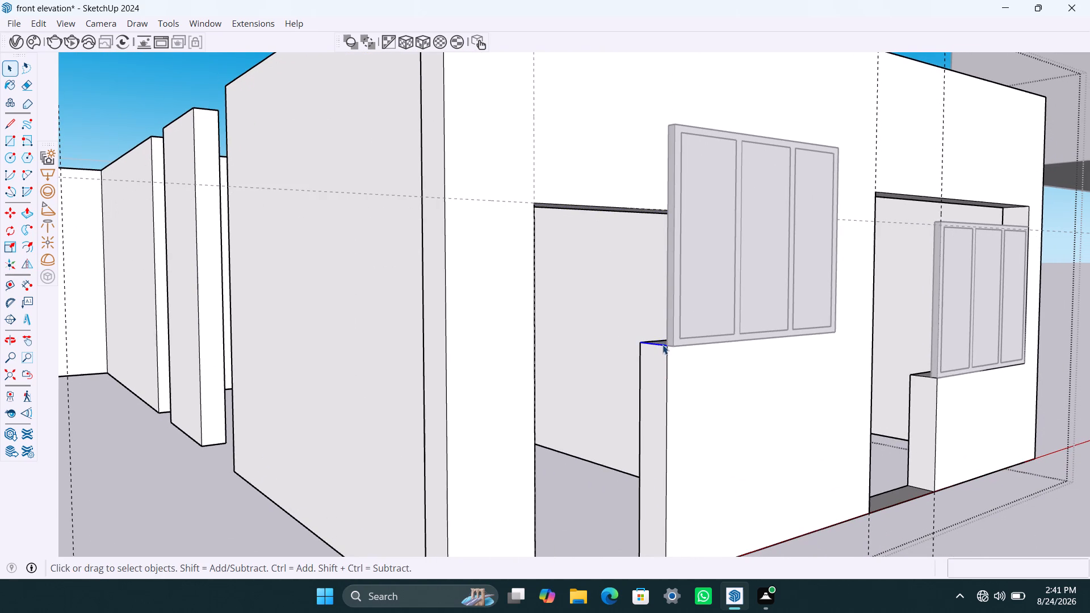
pyautogui.scroll(8, 663, 345)
pyautogui.click(663, 343)
pyautogui.click(666, 343)
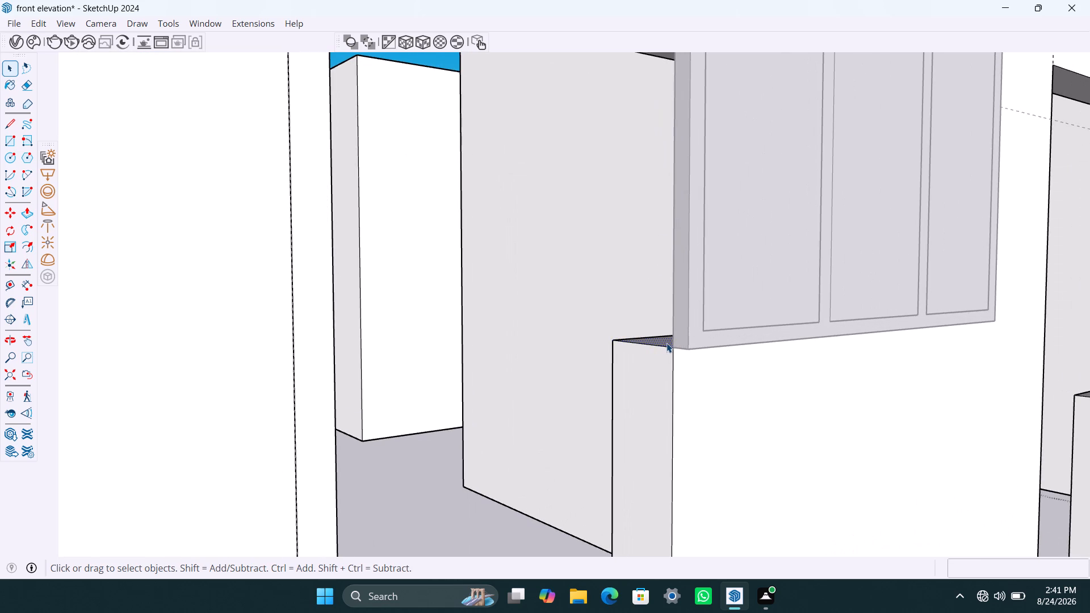
pyautogui.press('p')
pyautogui.click(666, 343)
pyautogui.scroll(-7, 678, 404)
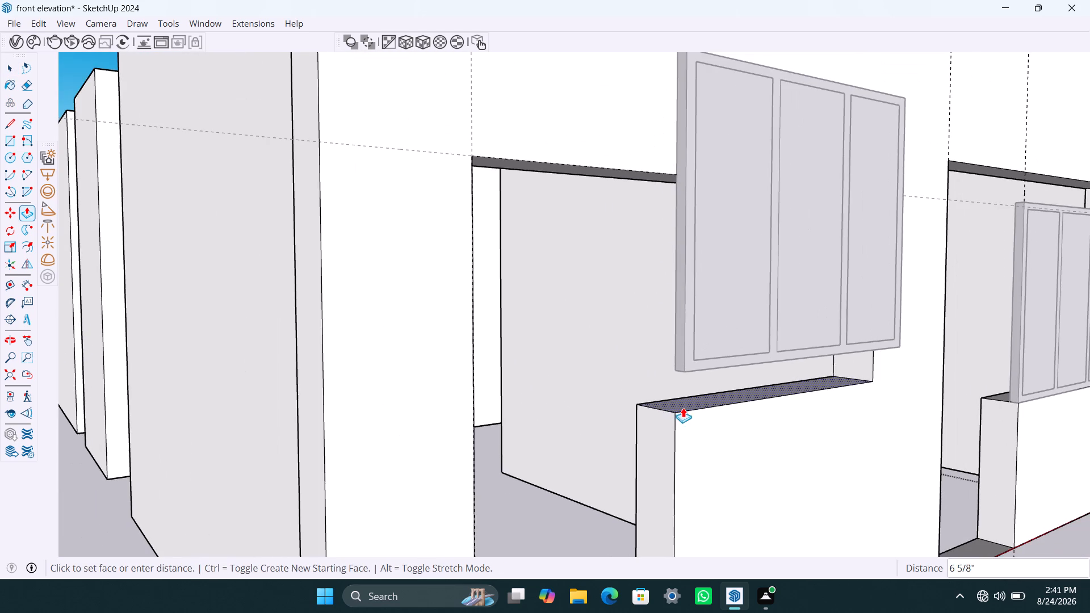
pyautogui.click(1009, 402)
pyautogui.press('space')
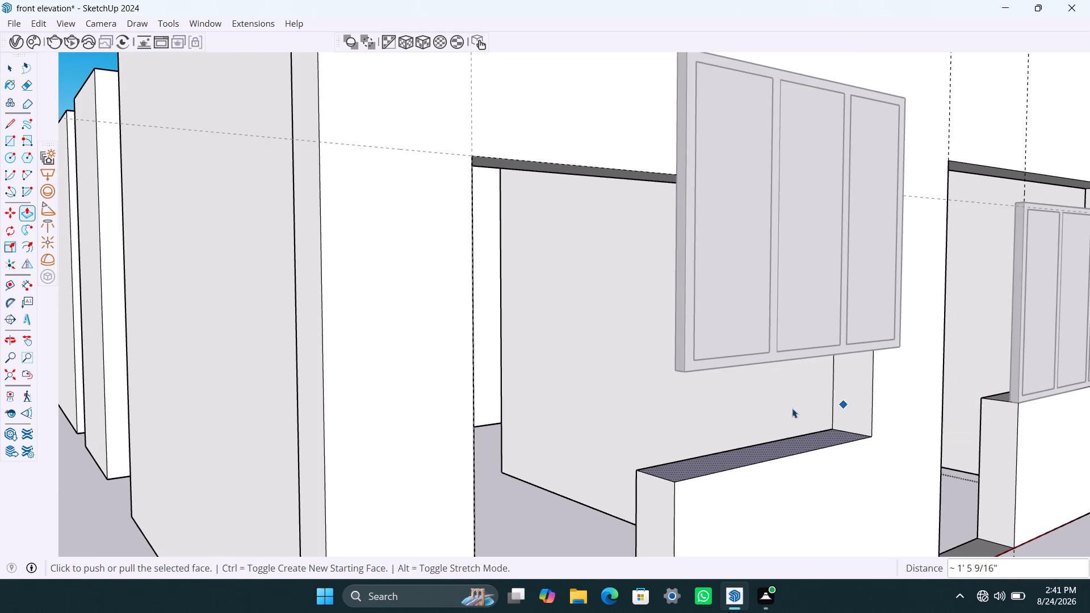
pyautogui.scroll(-11, 695, 411)
pyautogui.moveTo(688, 418); pyautogui.dragTo(618, 419, button='middle')
pyautogui.click(637, 203)
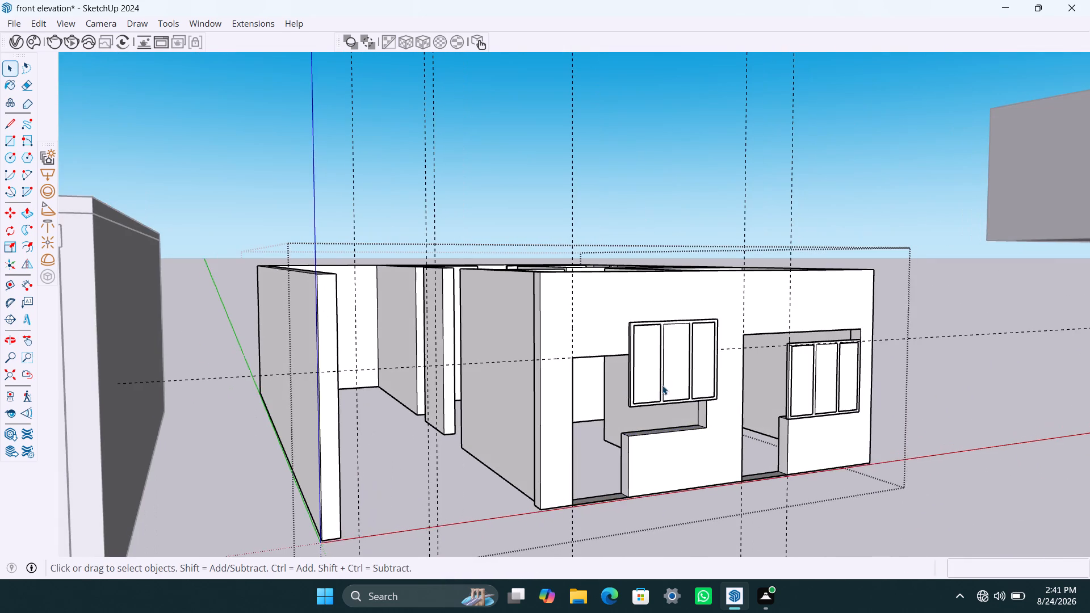
# Move the original window so its lower outer corner meets the end of the sill in its opening.
pyautogui.scroll(6, 656, 384)
pyautogui.moveTo(621, 423); pyautogui.dragTo(713, 452, button='middle')
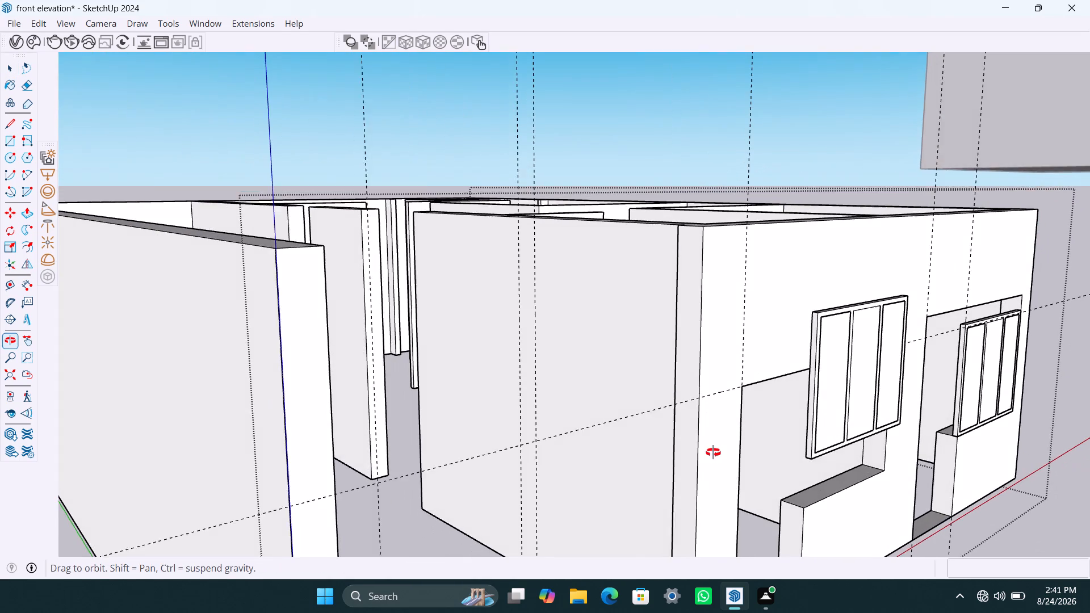
pyautogui.moveTo(713, 452); pyautogui.dragTo(714, 452, button='middle')
pyautogui.scroll(5, 784, 480)
pyautogui.scroll(-4, 916, 471)
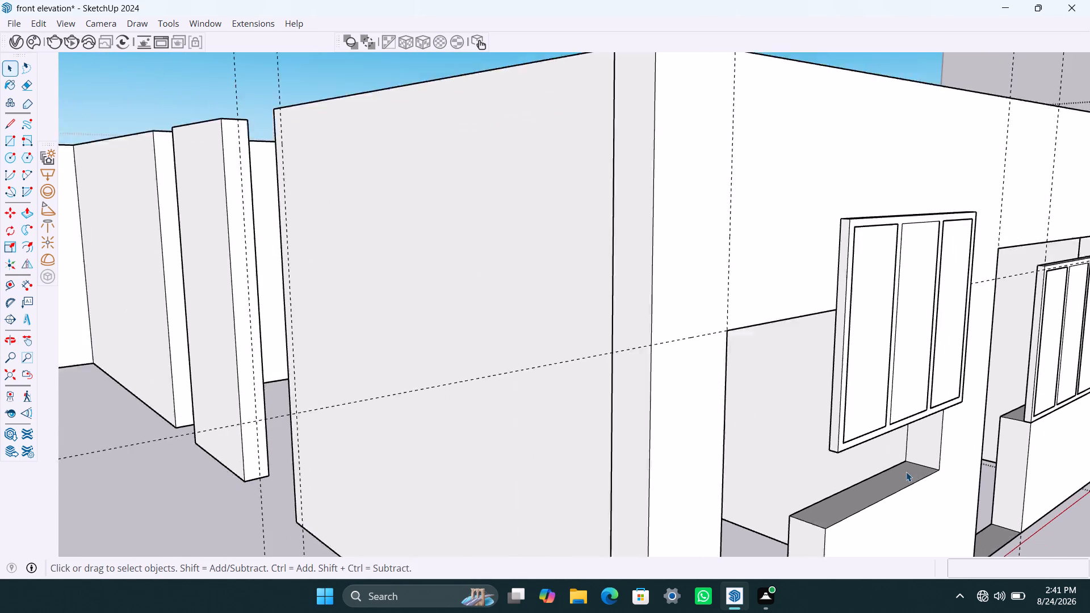
pyautogui.moveTo(851, 464); pyautogui.dragTo(504, 410, button='middle')
pyautogui.scroll(4, 466, 405)
pyautogui.scroll(1, 414, 341)
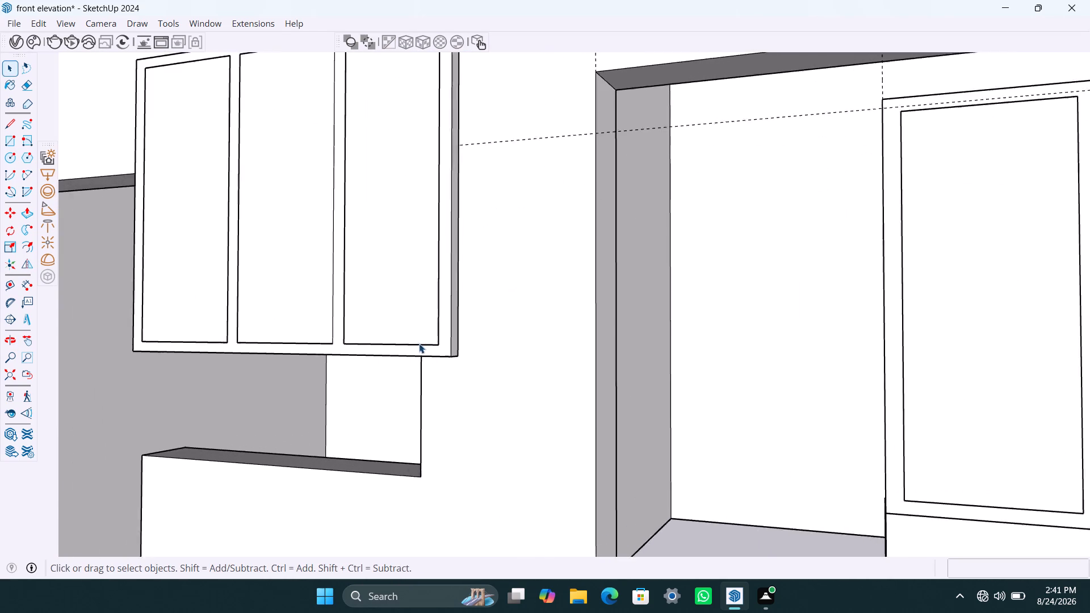
pyautogui.scroll(2, 419, 343)
pyautogui.press('m')
pyautogui.click(459, 360)
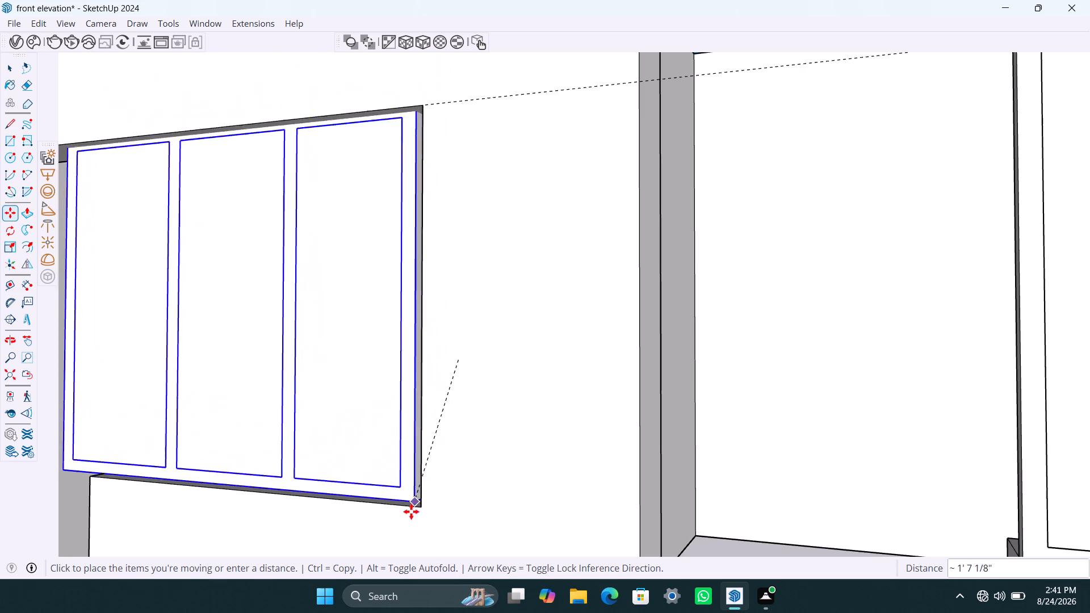
pyautogui.click(404, 518)
pyautogui.scroll(4, 410, 508)
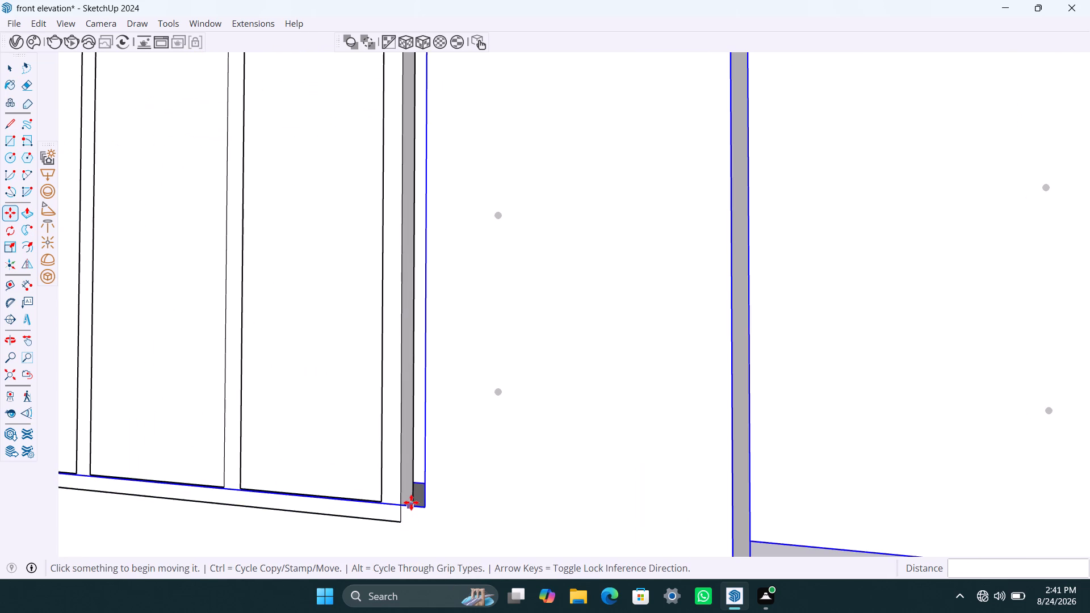
pyautogui.click(400, 522)
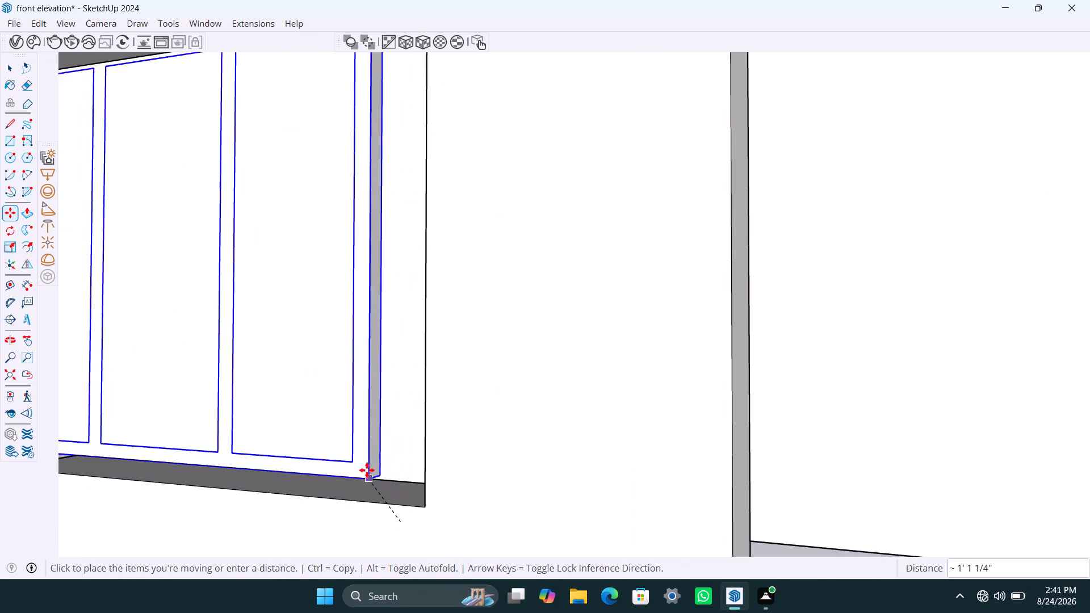
pyautogui.click(366, 470)
pyautogui.click(378, 467)
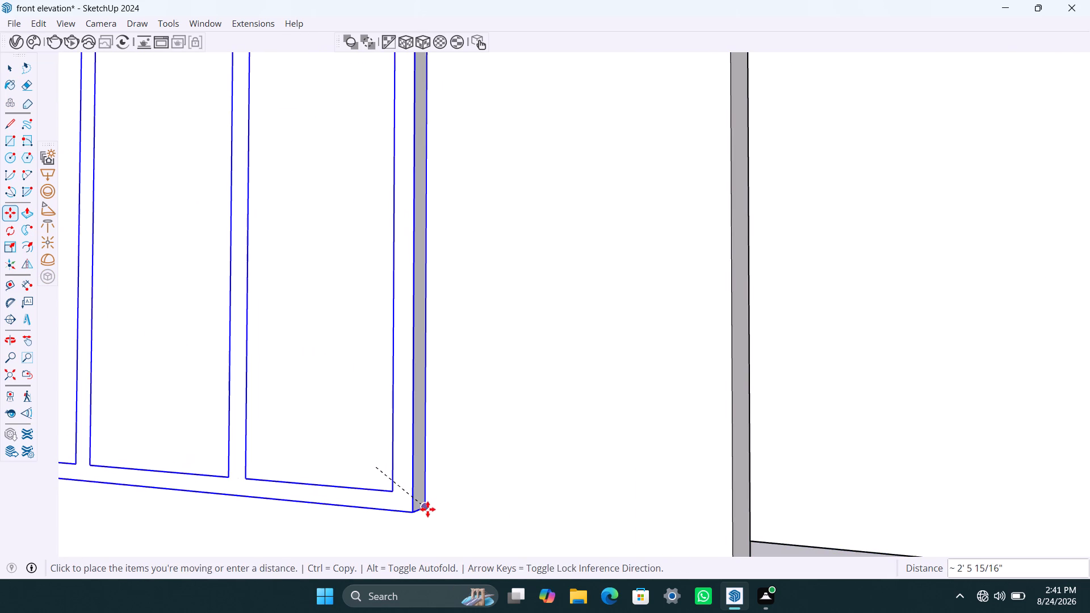
pyautogui.click(427, 509)
# Move the second window so its upper outer corner meets the upper corner of its own opening.
pyautogui.scroll(-18, 348, 436)
pyautogui.scroll(-6, 618, 461)
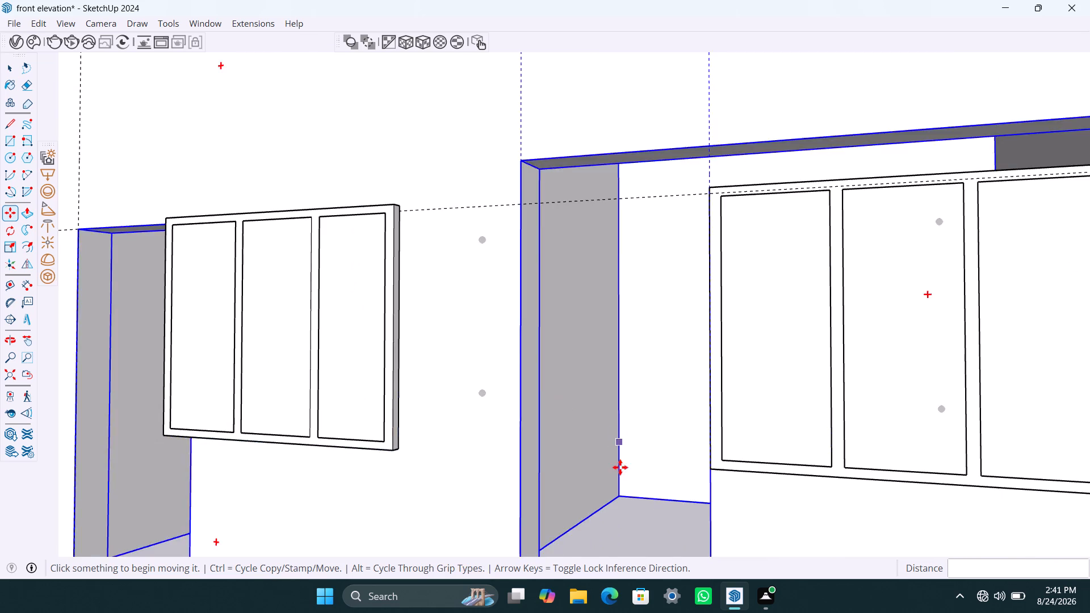
pyautogui.keyDown('shift'); pyautogui.moveTo(571, 468); pyautogui.dragTo(445, 463, button='middle'); pyautogui.keyUp('shift')
pyautogui.press('space')
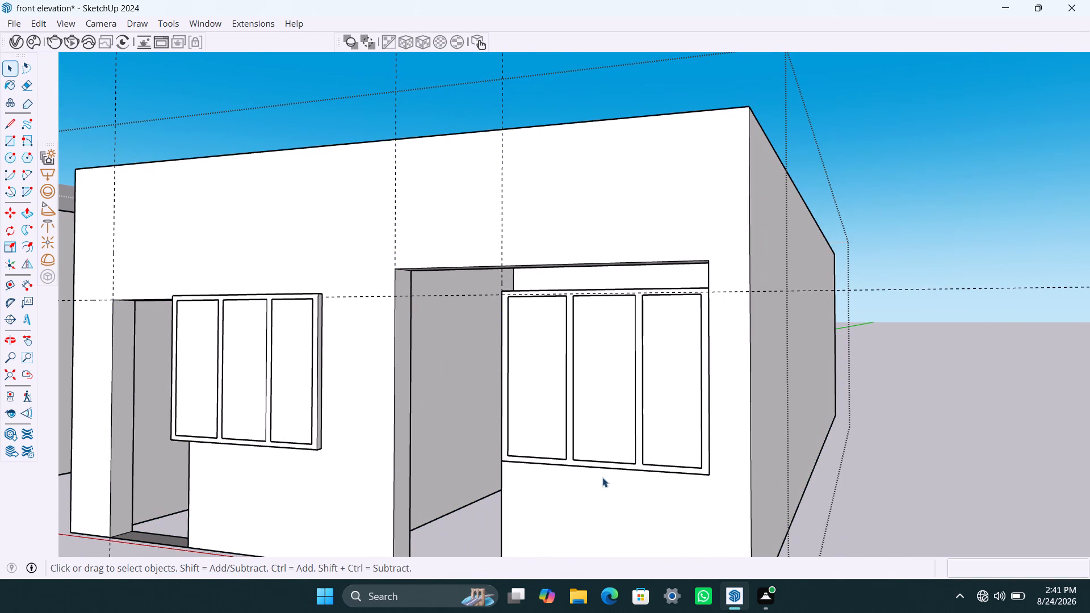
pyautogui.click(509, 455)
pyautogui.press('m')
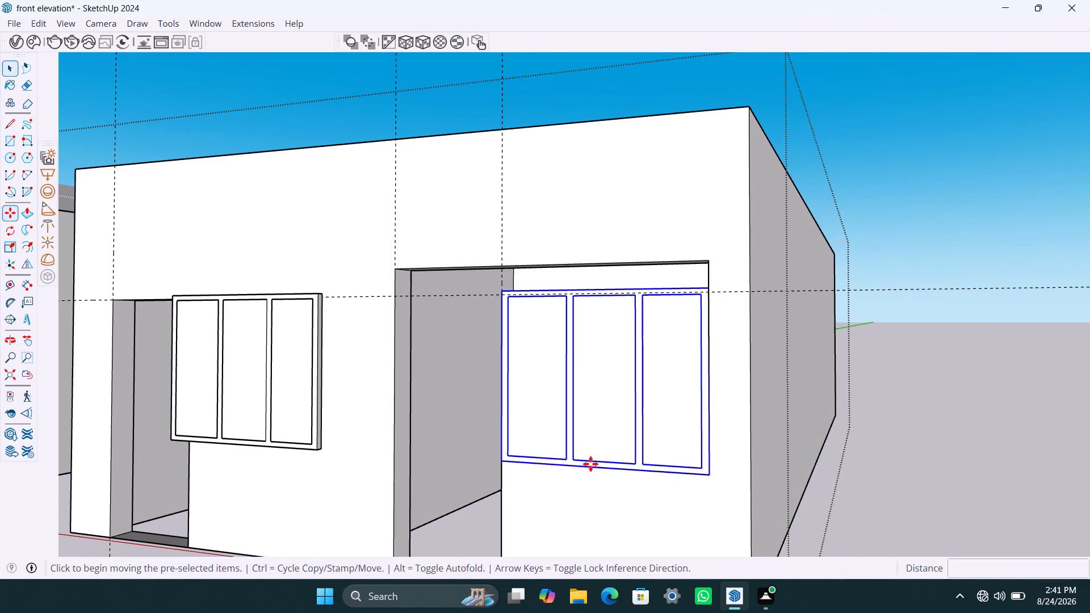
pyautogui.click(613, 463)
pyautogui.click(508, 463)
pyautogui.scroll(4, 599, 471)
pyautogui.moveTo(603, 472); pyautogui.dragTo(543, 484, button='middle')
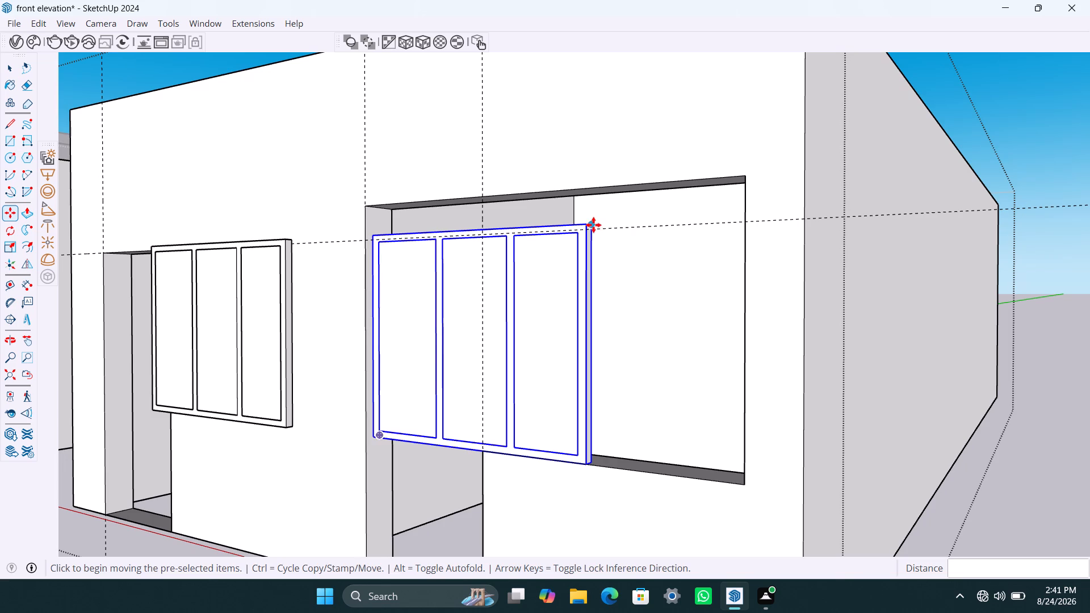
pyautogui.click(593, 225)
pyautogui.click(748, 180)
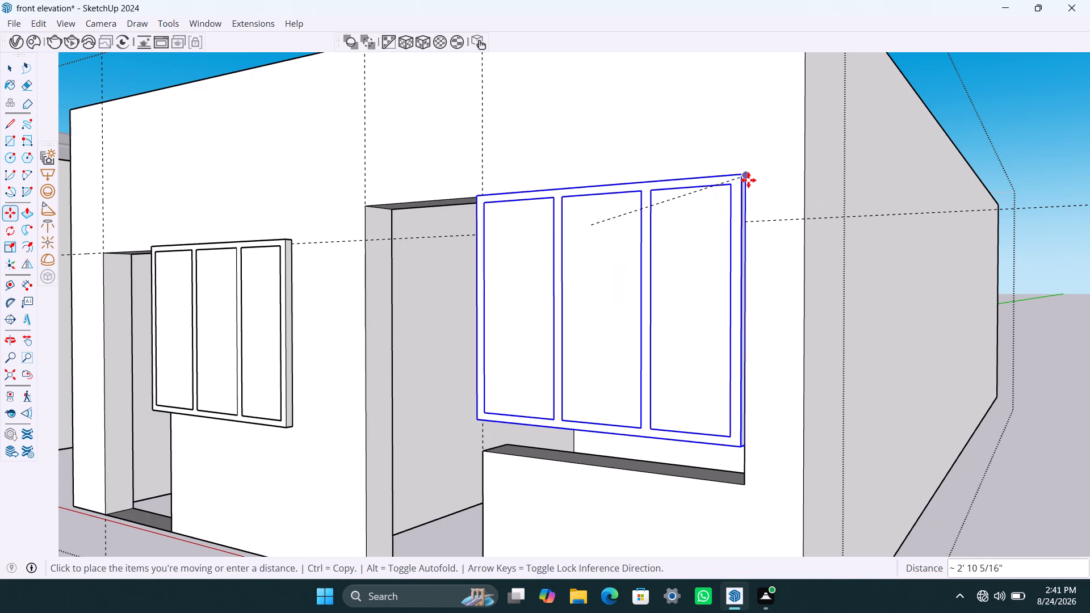
pyautogui.press('space')
# Inside the wall group, Push/Pull the head face of the original window's opening up level with the other opening's head.
pyautogui.scroll(-5, 551, 455)
pyautogui.moveTo(552, 461); pyautogui.dragTo(643, 452, button='middle')
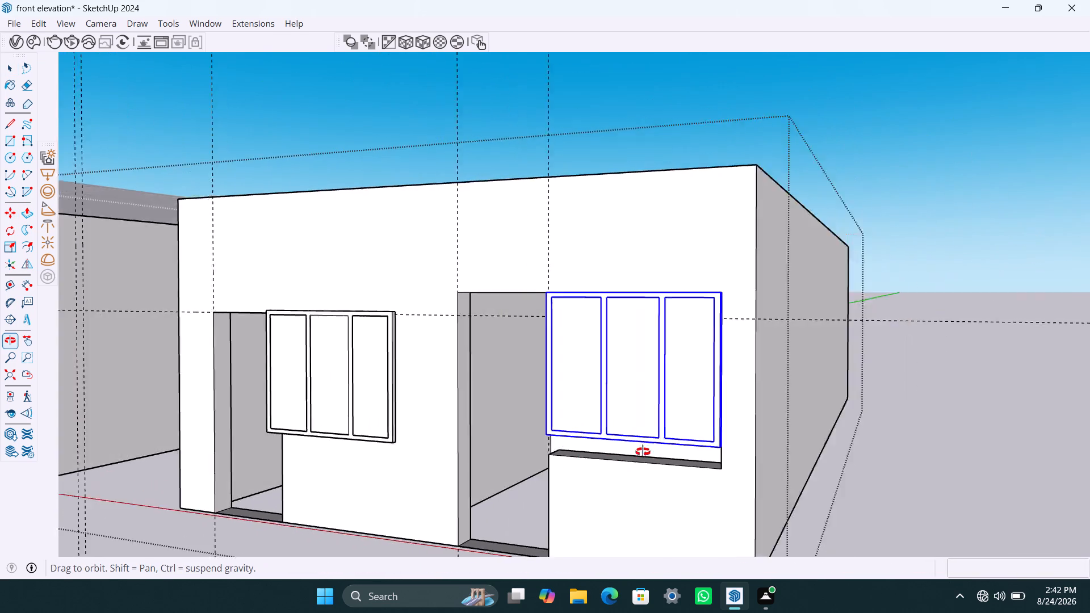
pyautogui.moveTo(643, 452); pyautogui.dragTo(794, 444, button='middle')
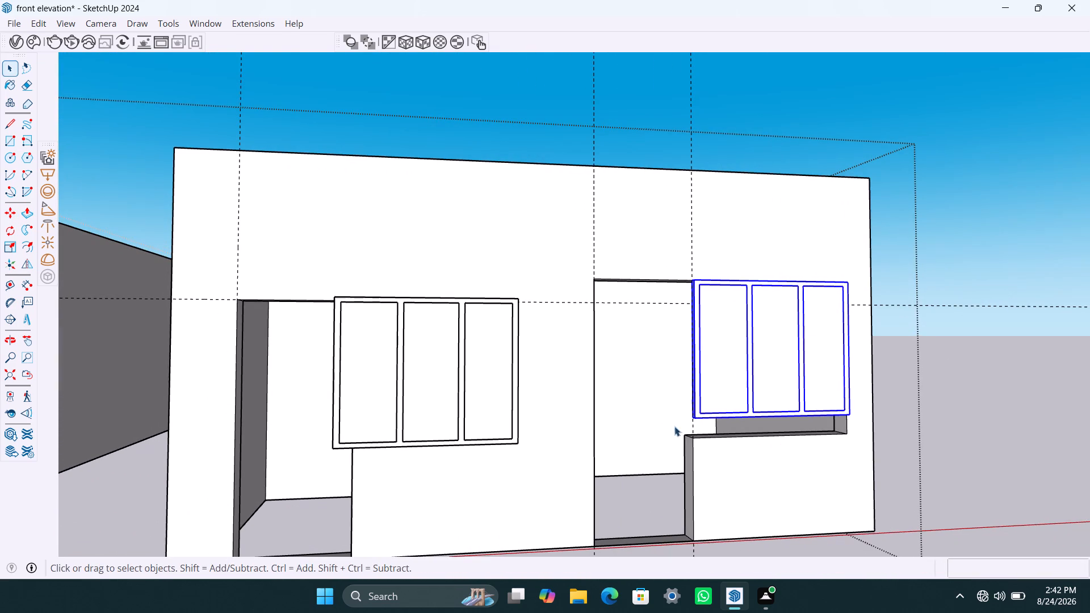
pyautogui.moveTo(702, 433); pyautogui.dragTo(768, 452, button='middle')
pyautogui.scroll(2, 531, 414)
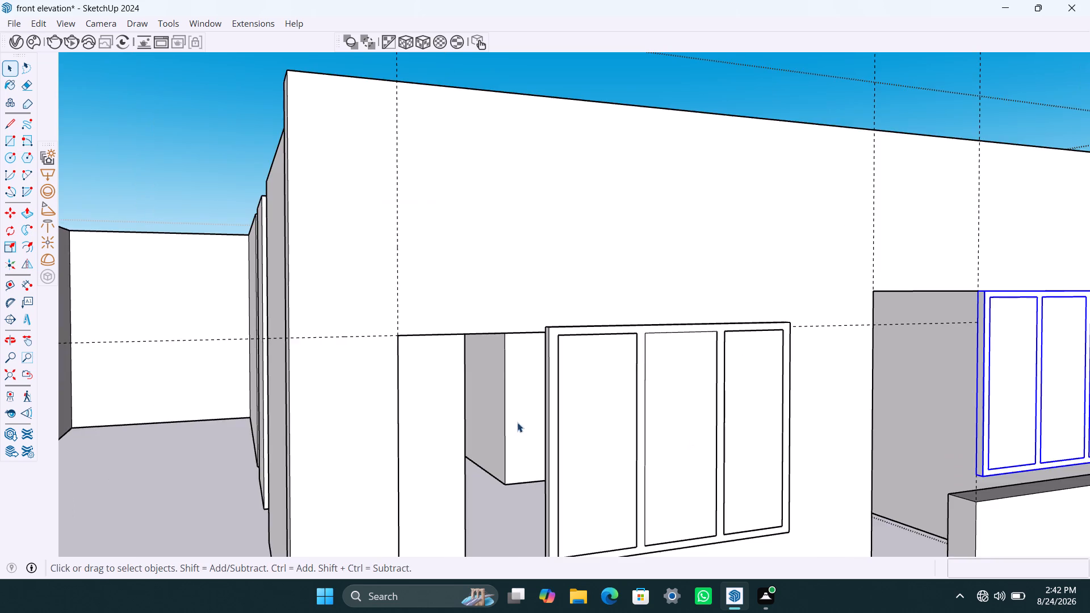
pyautogui.moveTo(517, 422); pyautogui.dragTo(506, 398, button='middle')
pyautogui.scroll(-3, 525, 356)
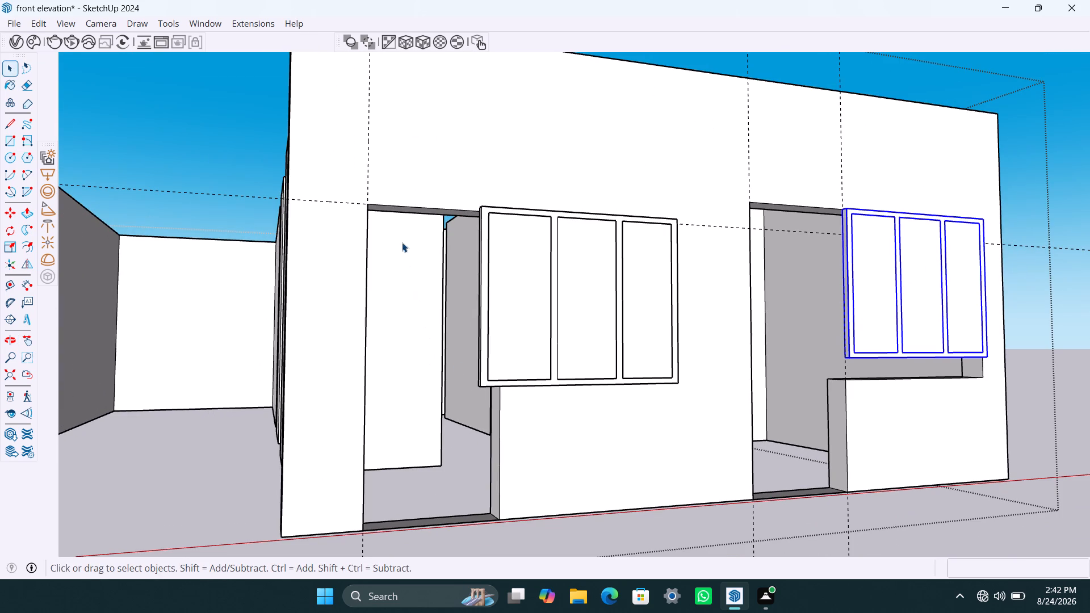
pyautogui.click(414, 210)
pyautogui.tripleClick(414, 210)
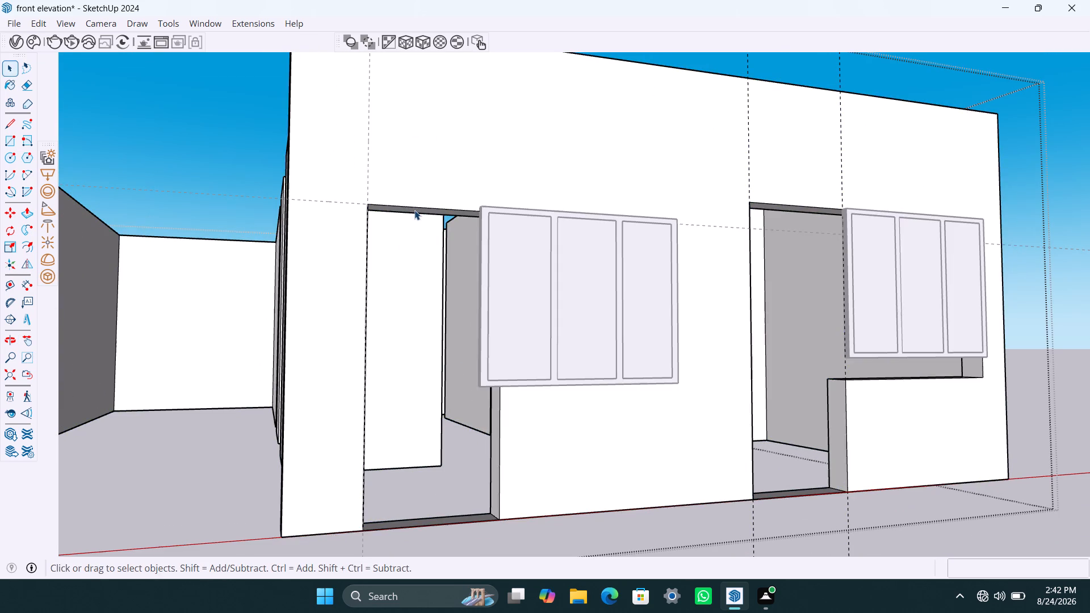
pyautogui.click(423, 211)
pyautogui.click(423, 211)
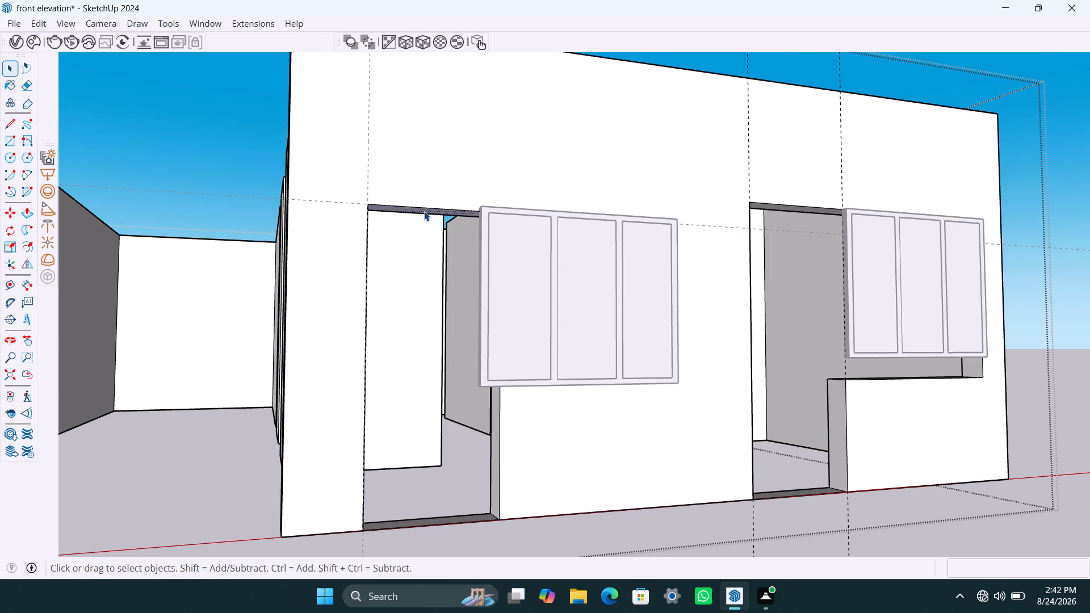
pyautogui.press('p')
pyautogui.click(424, 211)
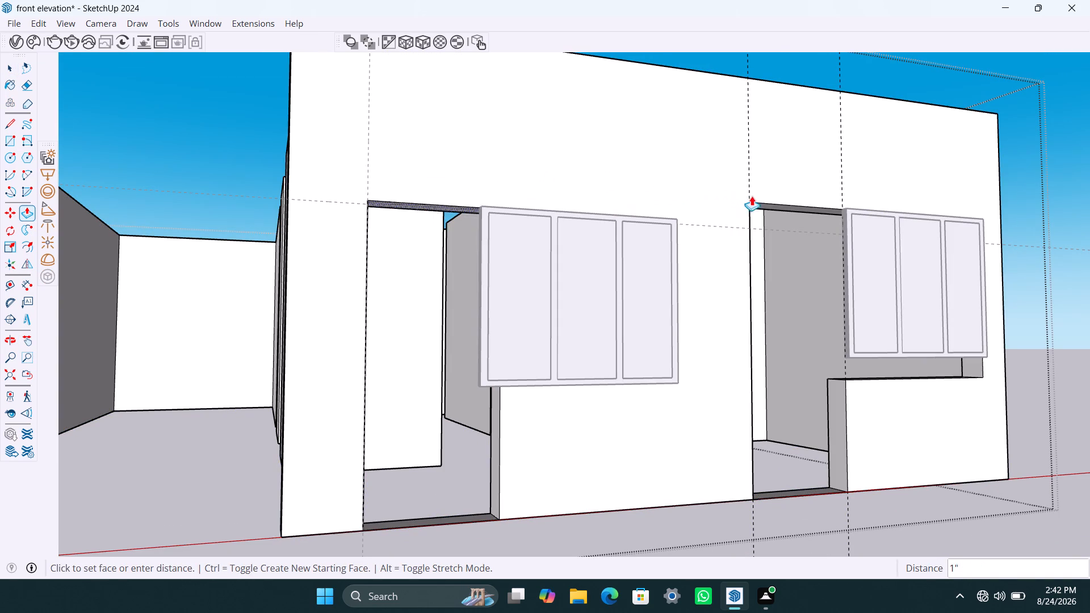
pyautogui.click(783, 205)
pyautogui.press('space')
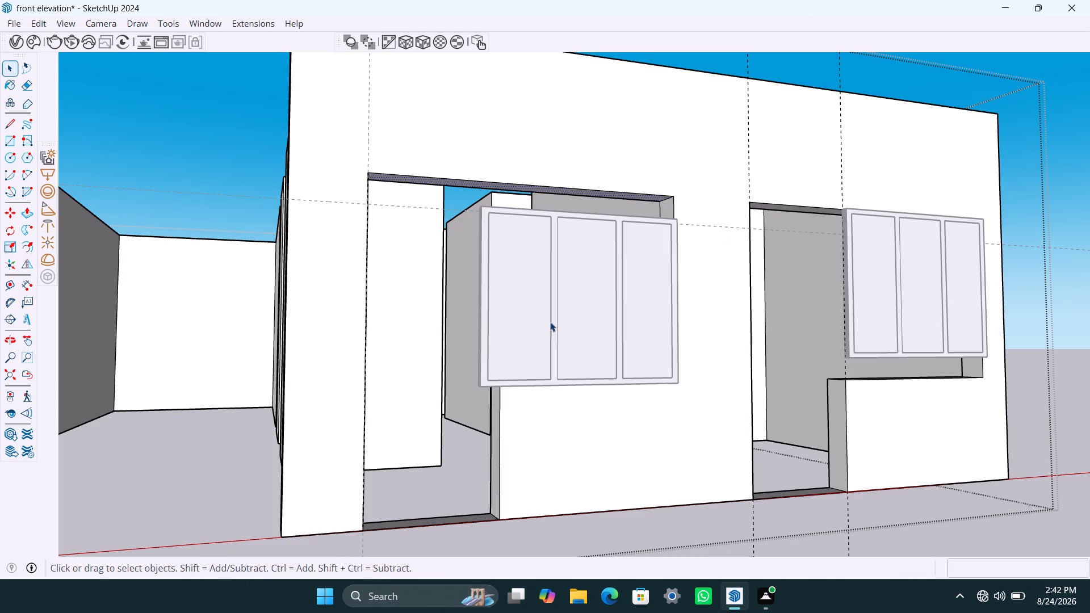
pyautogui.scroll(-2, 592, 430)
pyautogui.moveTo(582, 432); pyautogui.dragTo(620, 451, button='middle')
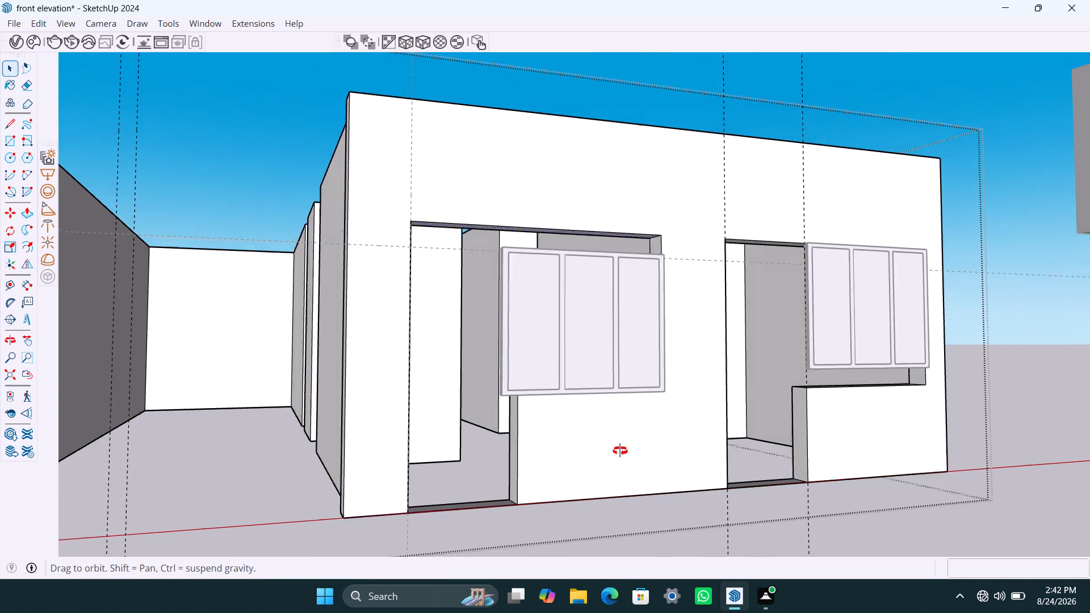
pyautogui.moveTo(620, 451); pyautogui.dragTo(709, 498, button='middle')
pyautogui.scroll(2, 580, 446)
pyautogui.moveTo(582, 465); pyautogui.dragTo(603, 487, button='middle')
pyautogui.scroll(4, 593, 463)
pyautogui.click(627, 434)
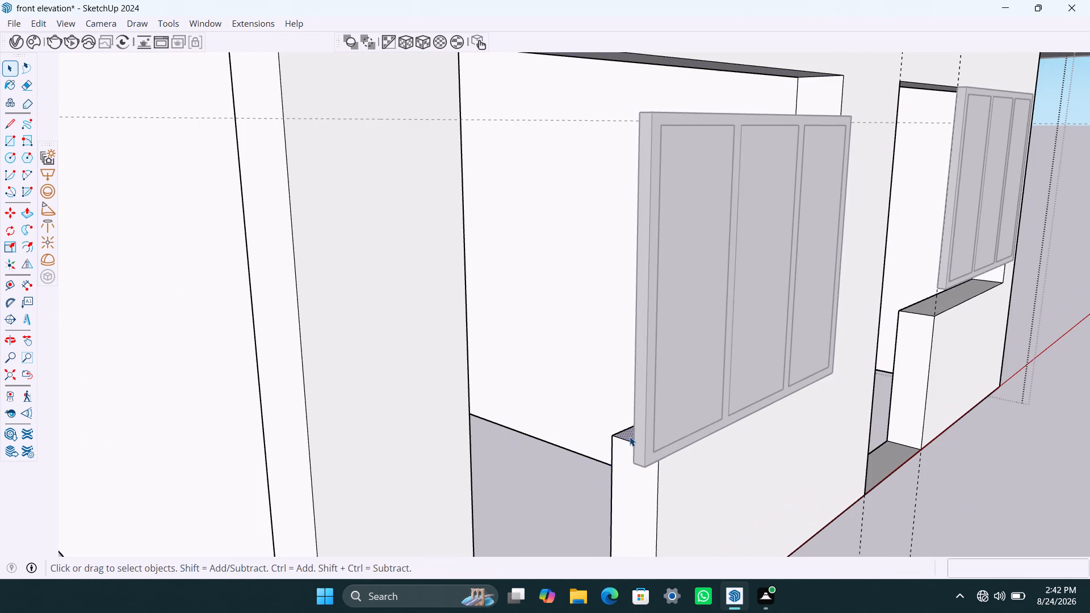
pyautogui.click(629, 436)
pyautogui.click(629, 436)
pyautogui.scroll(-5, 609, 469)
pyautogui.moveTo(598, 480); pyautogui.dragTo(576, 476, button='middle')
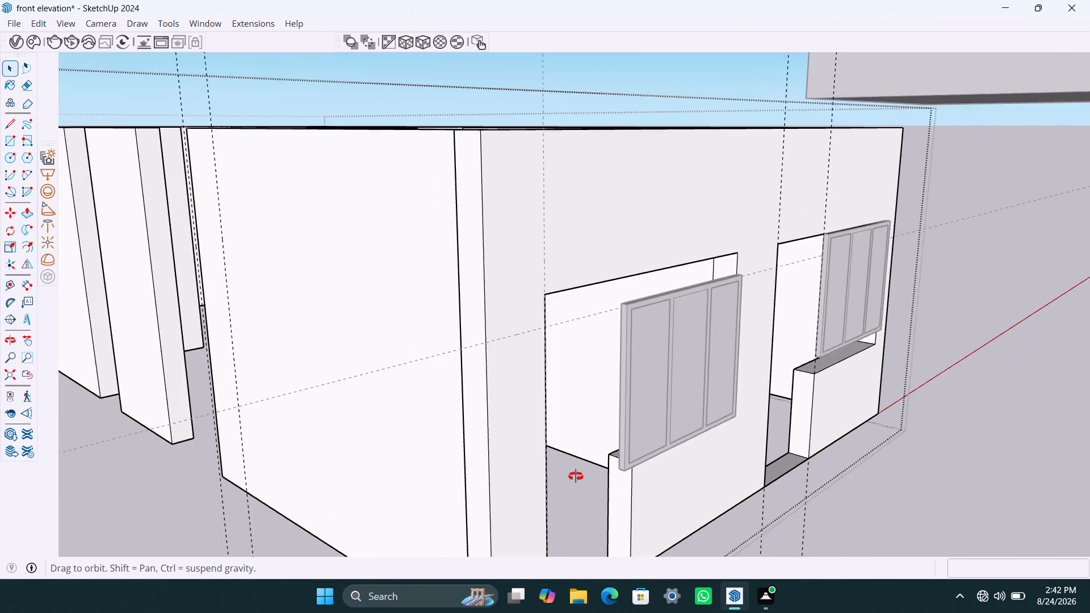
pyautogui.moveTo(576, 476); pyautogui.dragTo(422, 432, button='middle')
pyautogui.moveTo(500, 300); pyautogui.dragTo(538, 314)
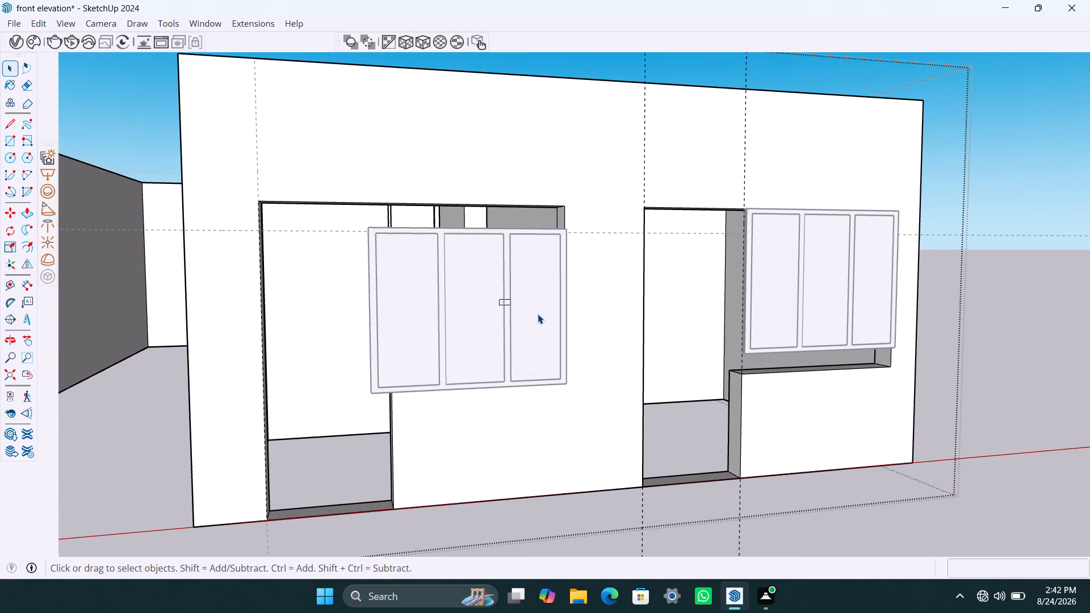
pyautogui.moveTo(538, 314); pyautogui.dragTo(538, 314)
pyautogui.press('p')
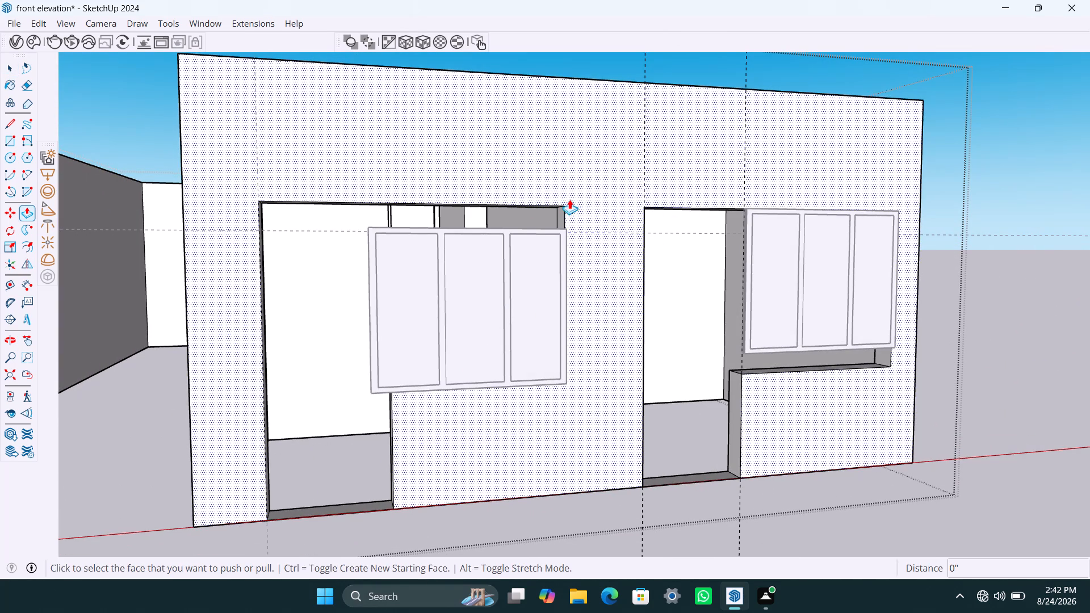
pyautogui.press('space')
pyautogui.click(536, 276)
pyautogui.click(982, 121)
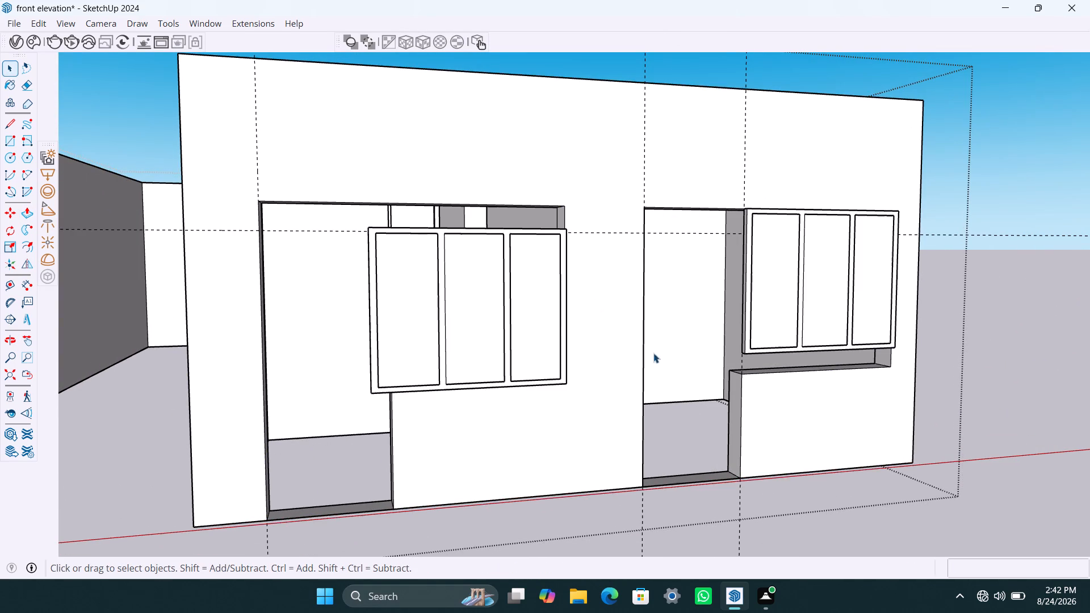
# Inside the wall group, Push/Pull the sill face below the second window up about 7 1/4" to the window's bottom edge.
pyautogui.moveTo(524, 328); pyautogui.dragTo(261, 374, button='middle')
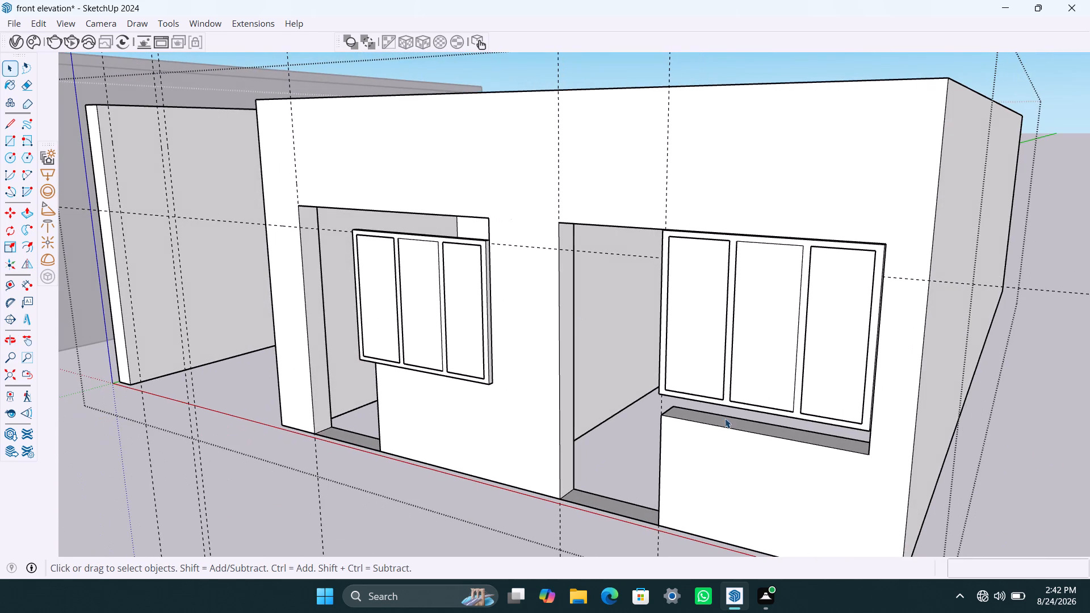
pyautogui.click(719, 424)
pyautogui.doubleClick(727, 422)
pyautogui.click(739, 424)
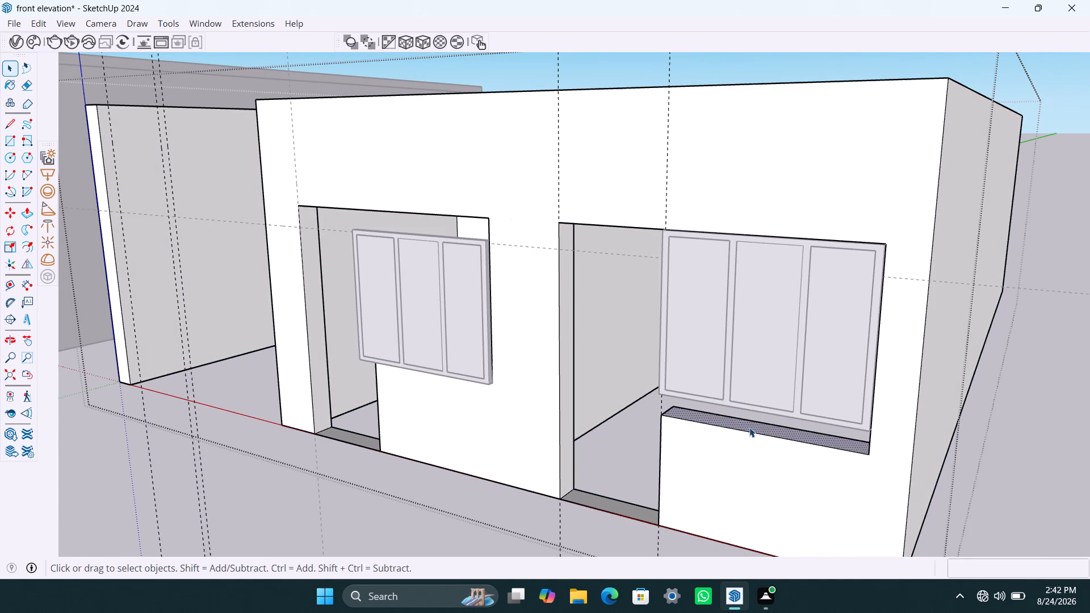
pyautogui.click(751, 428)
pyautogui.scroll(5, 839, 444)
pyautogui.press('p')
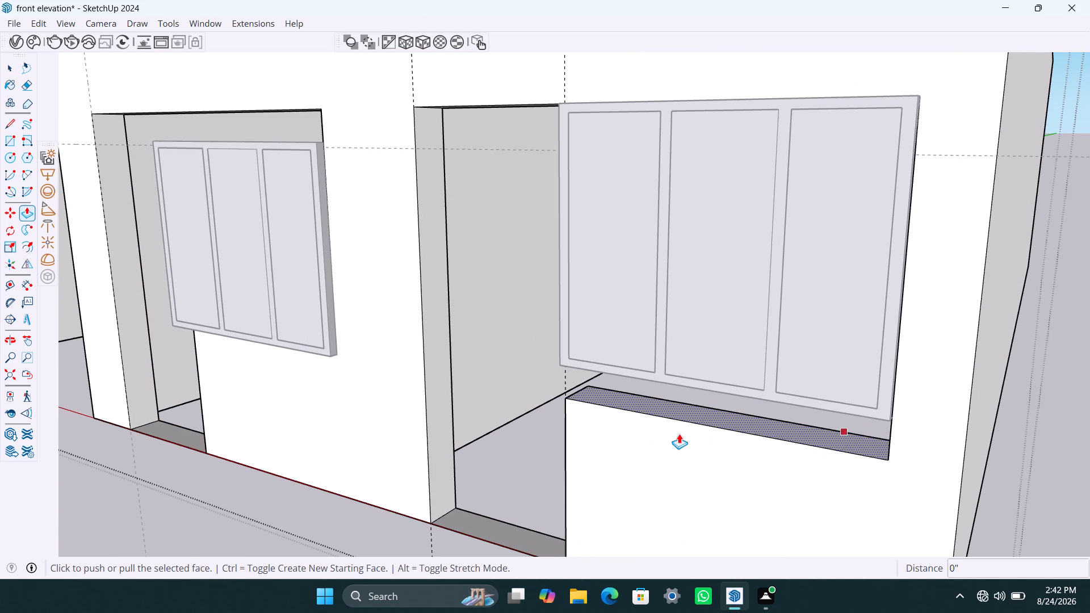
pyautogui.moveTo(667, 430); pyautogui.dragTo(1041, 449, button='middle')
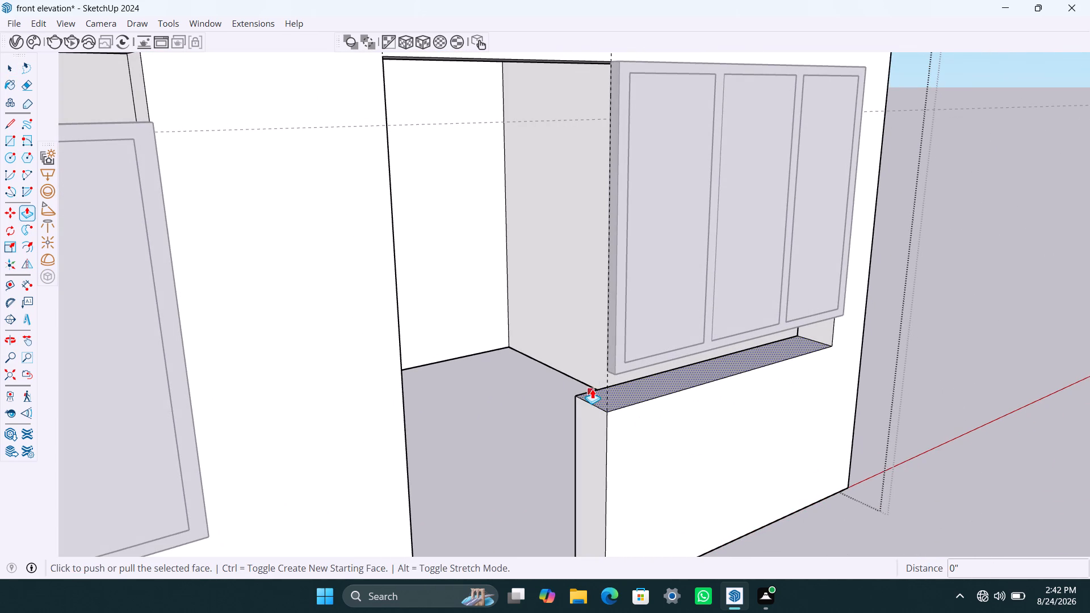
pyautogui.click(592, 389)
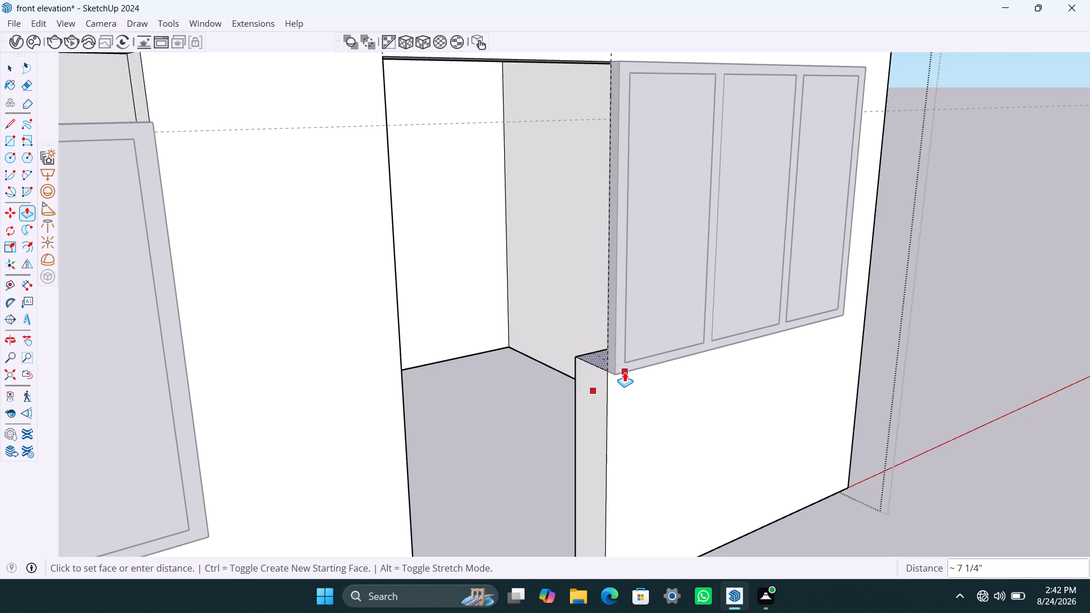
pyautogui.click(624, 372)
pyautogui.press('space')
pyautogui.scroll(-4, 602, 384)
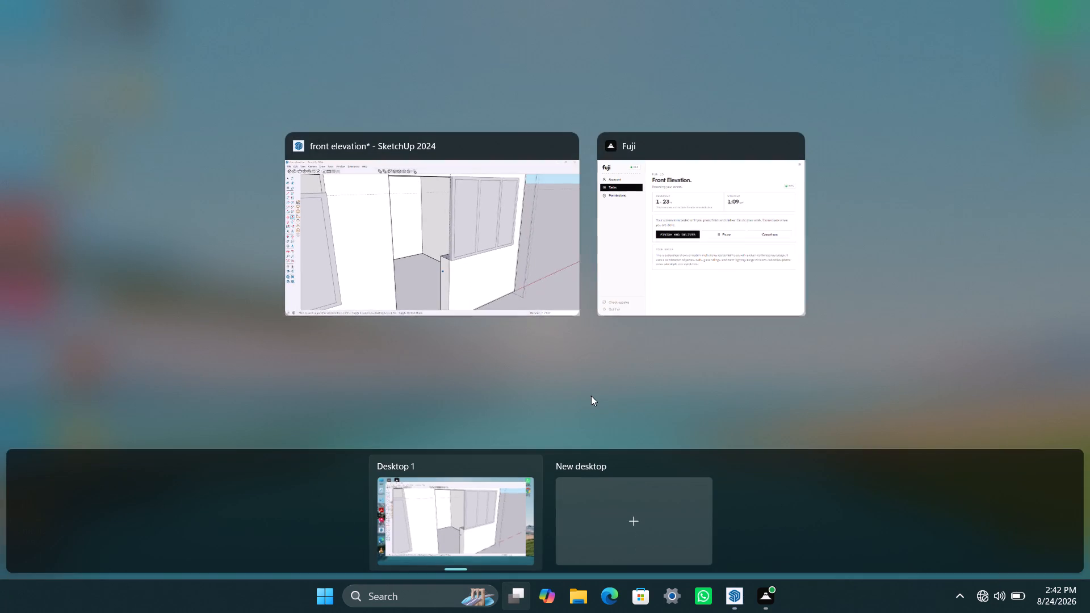
pyautogui.click(500, 276)
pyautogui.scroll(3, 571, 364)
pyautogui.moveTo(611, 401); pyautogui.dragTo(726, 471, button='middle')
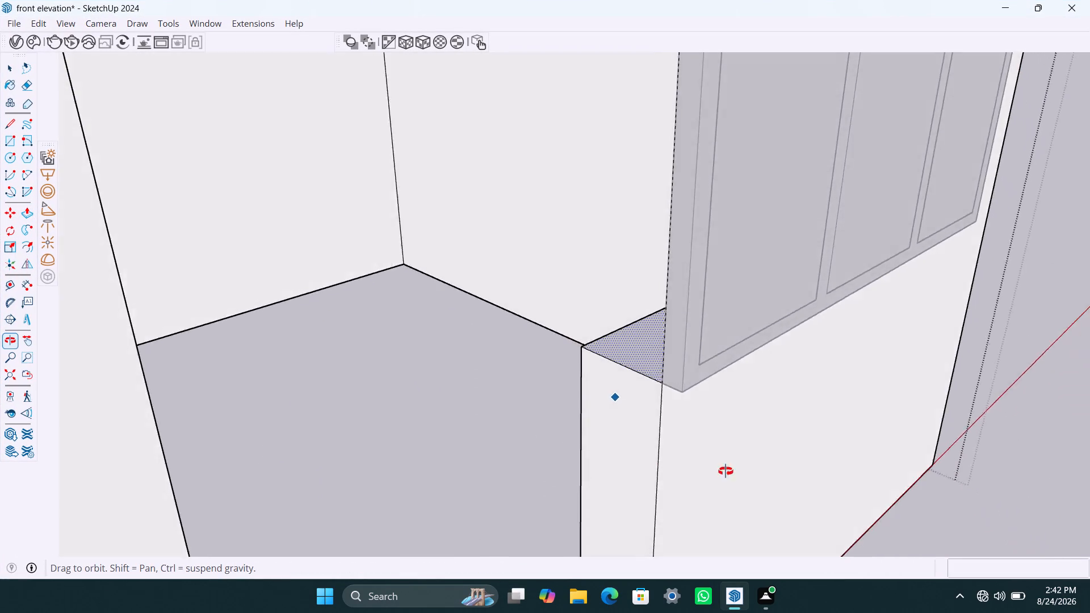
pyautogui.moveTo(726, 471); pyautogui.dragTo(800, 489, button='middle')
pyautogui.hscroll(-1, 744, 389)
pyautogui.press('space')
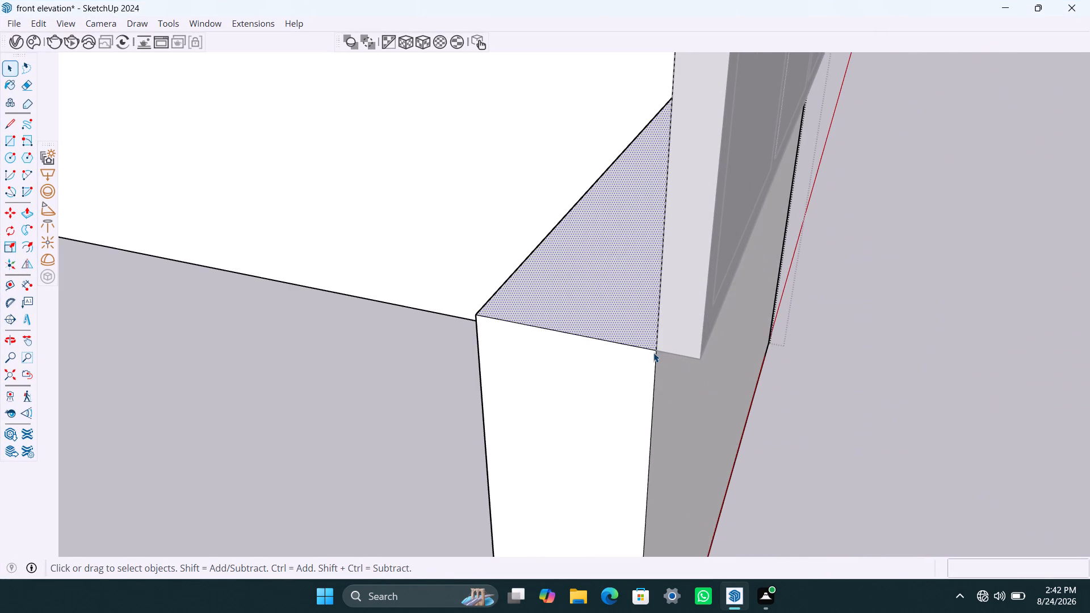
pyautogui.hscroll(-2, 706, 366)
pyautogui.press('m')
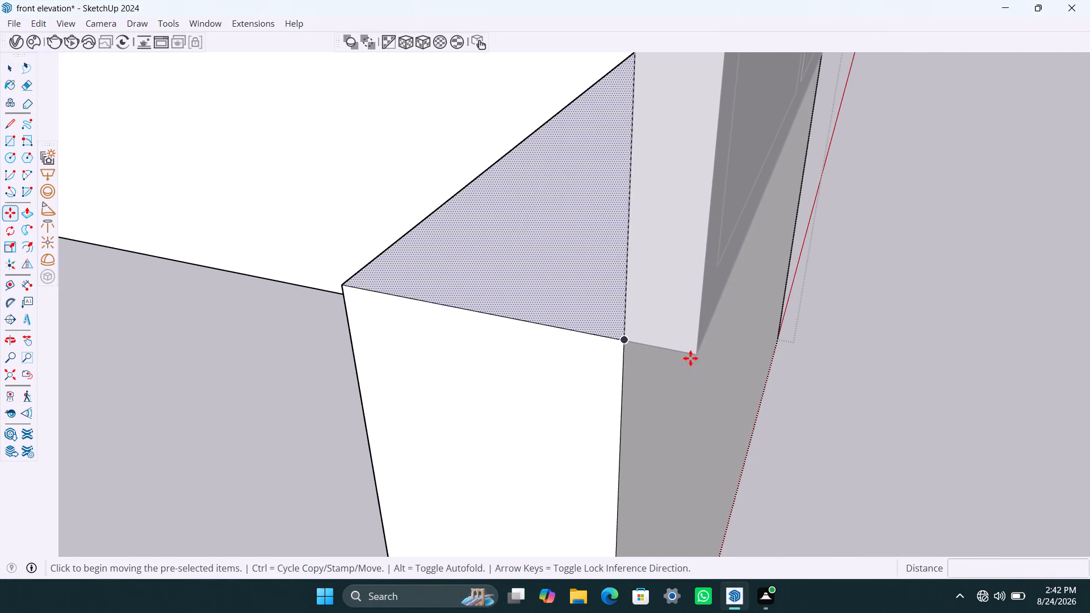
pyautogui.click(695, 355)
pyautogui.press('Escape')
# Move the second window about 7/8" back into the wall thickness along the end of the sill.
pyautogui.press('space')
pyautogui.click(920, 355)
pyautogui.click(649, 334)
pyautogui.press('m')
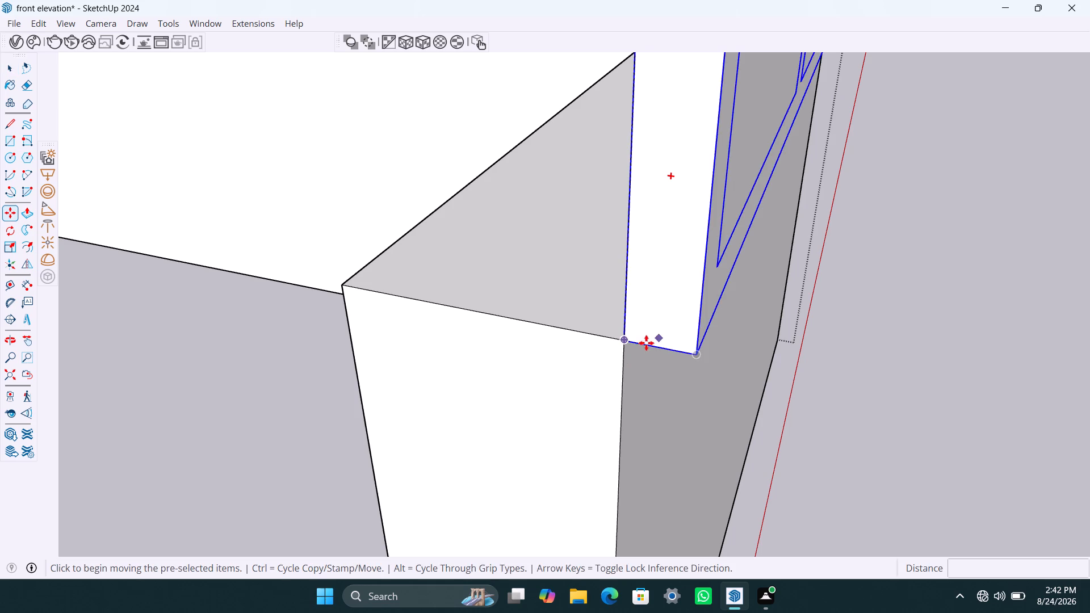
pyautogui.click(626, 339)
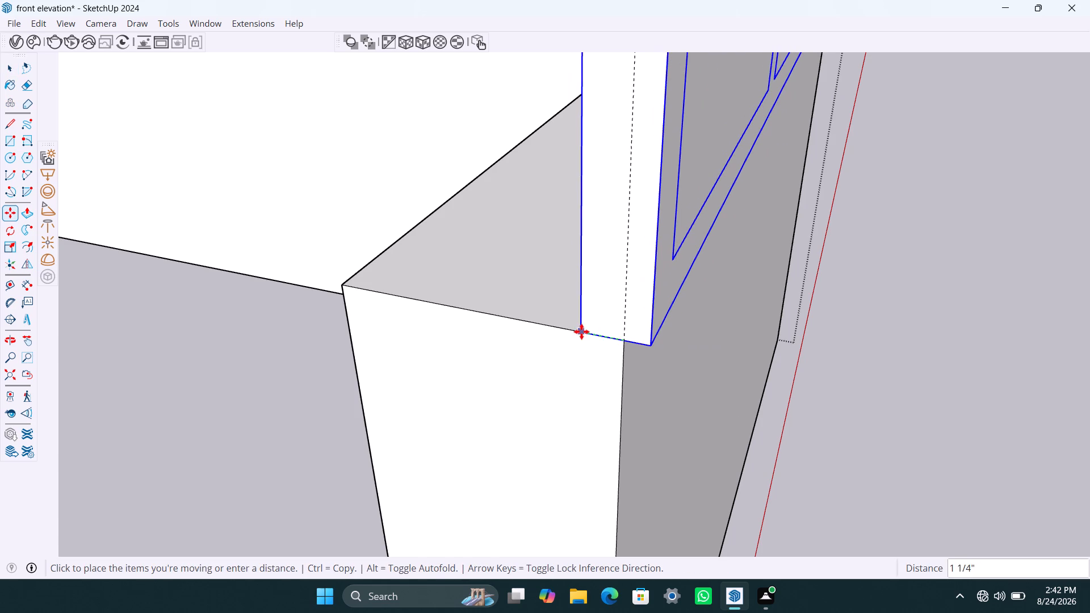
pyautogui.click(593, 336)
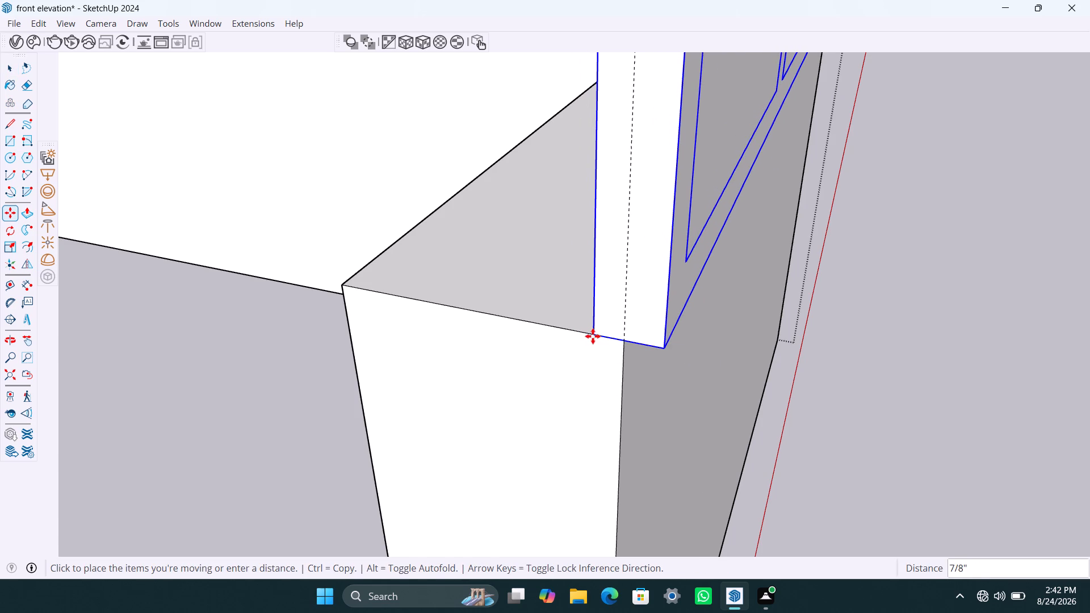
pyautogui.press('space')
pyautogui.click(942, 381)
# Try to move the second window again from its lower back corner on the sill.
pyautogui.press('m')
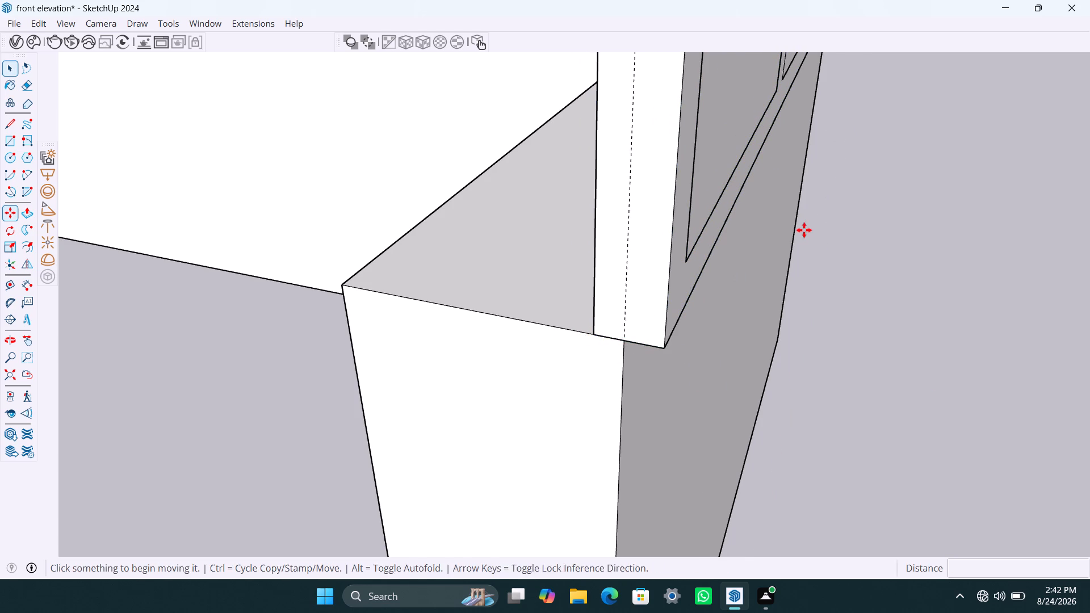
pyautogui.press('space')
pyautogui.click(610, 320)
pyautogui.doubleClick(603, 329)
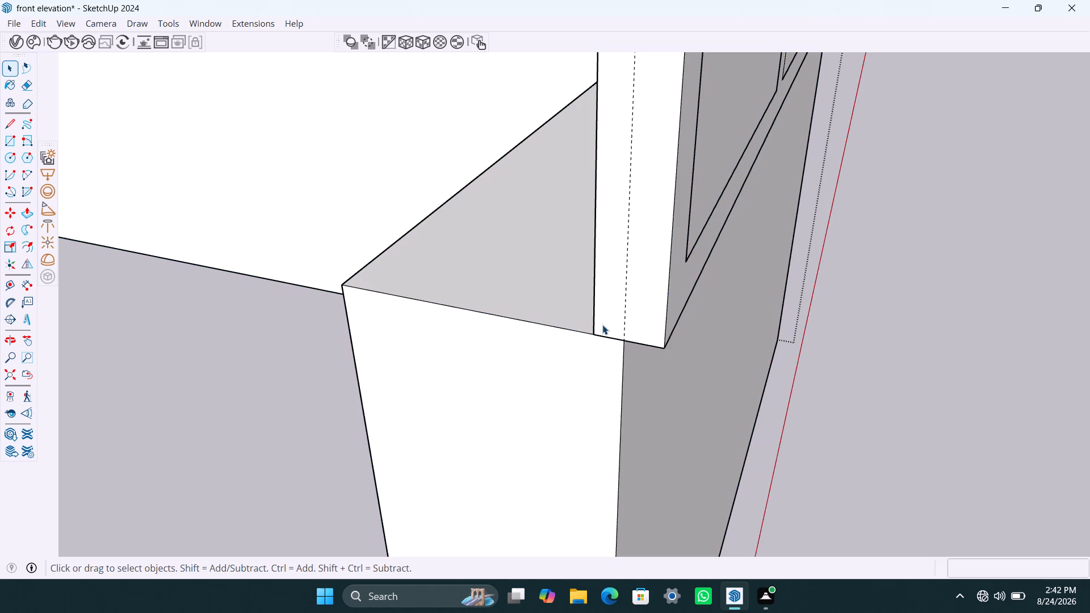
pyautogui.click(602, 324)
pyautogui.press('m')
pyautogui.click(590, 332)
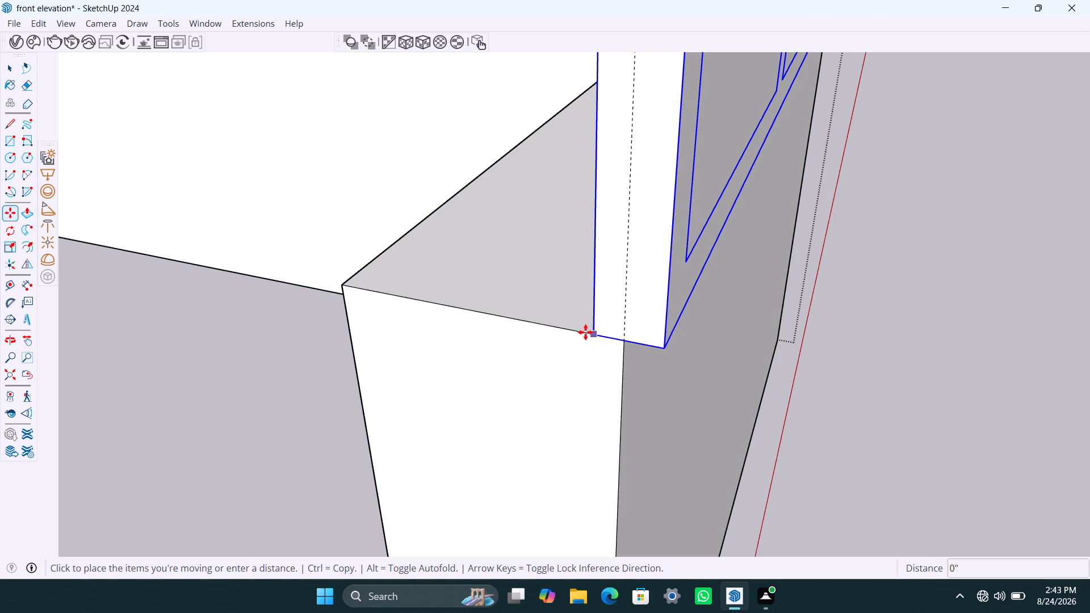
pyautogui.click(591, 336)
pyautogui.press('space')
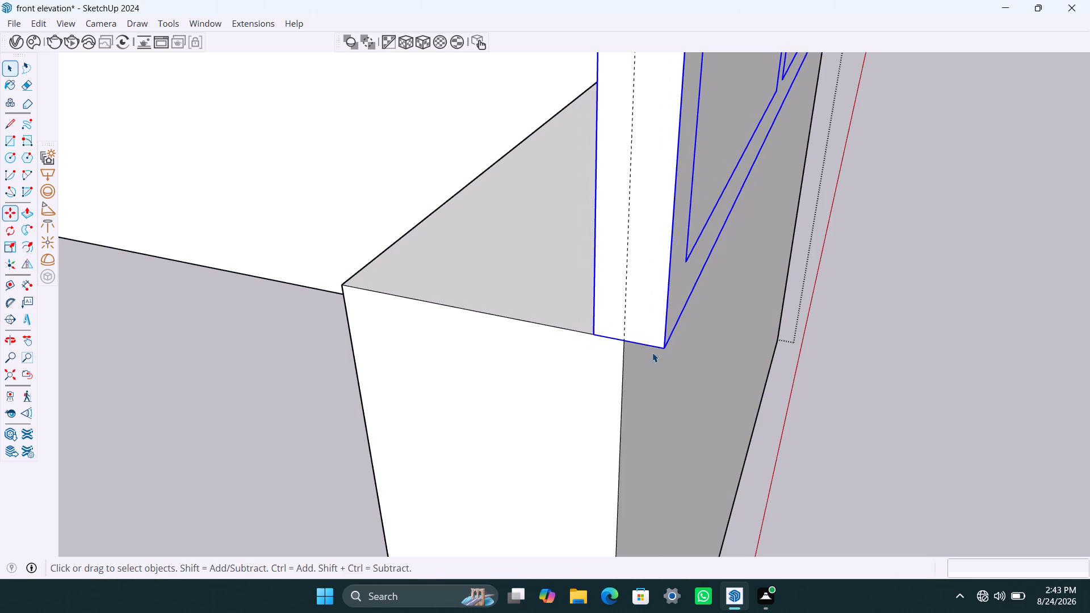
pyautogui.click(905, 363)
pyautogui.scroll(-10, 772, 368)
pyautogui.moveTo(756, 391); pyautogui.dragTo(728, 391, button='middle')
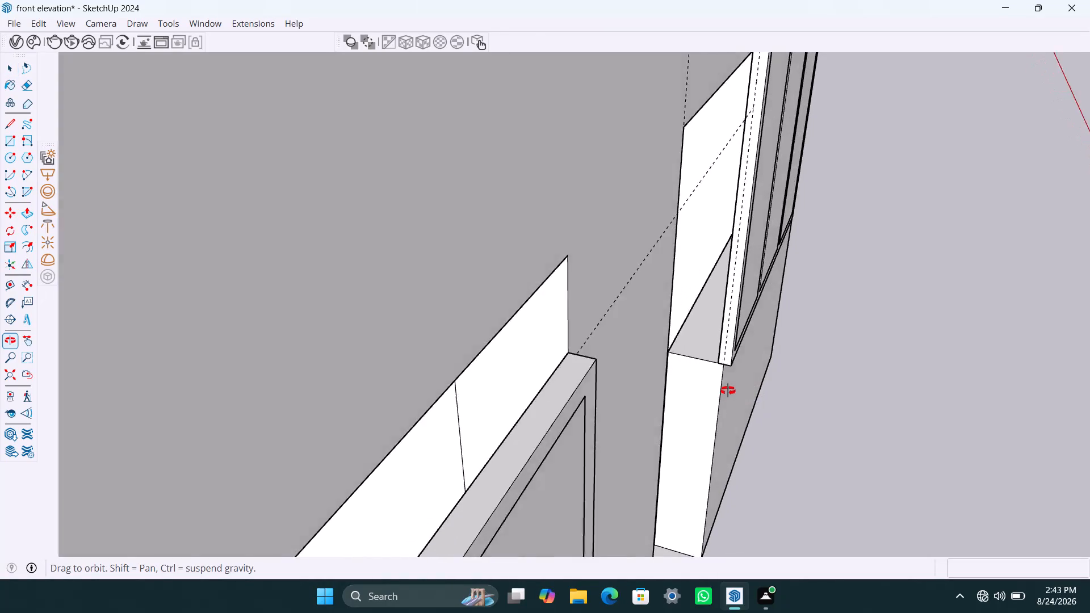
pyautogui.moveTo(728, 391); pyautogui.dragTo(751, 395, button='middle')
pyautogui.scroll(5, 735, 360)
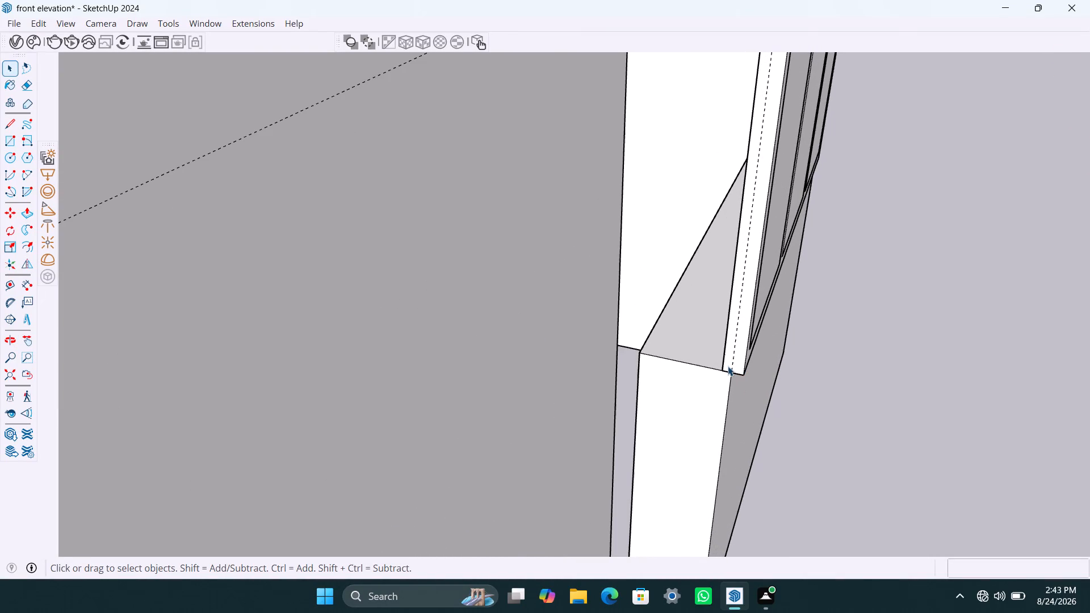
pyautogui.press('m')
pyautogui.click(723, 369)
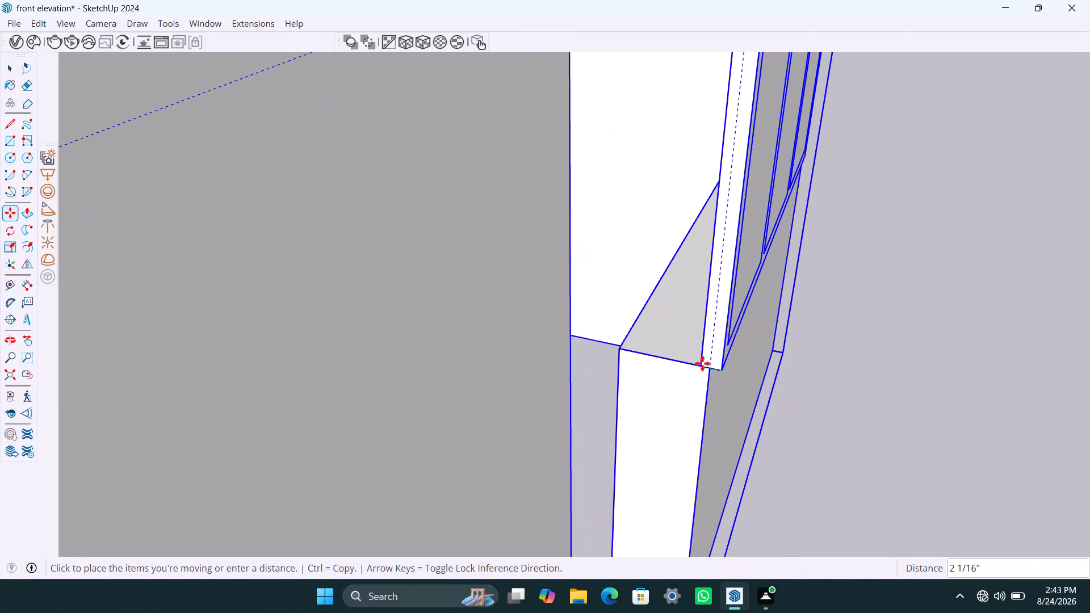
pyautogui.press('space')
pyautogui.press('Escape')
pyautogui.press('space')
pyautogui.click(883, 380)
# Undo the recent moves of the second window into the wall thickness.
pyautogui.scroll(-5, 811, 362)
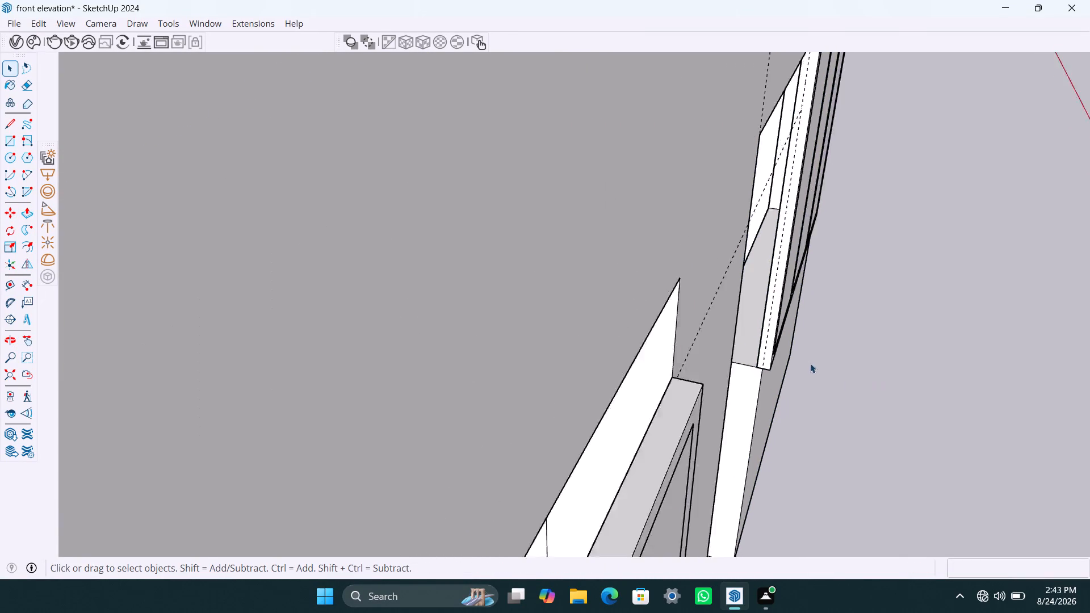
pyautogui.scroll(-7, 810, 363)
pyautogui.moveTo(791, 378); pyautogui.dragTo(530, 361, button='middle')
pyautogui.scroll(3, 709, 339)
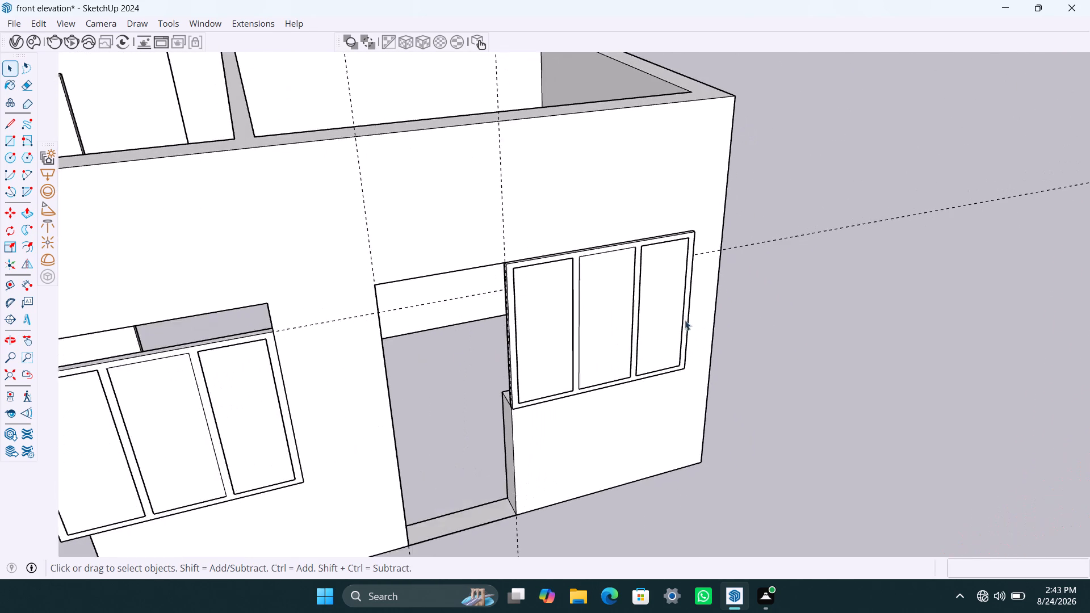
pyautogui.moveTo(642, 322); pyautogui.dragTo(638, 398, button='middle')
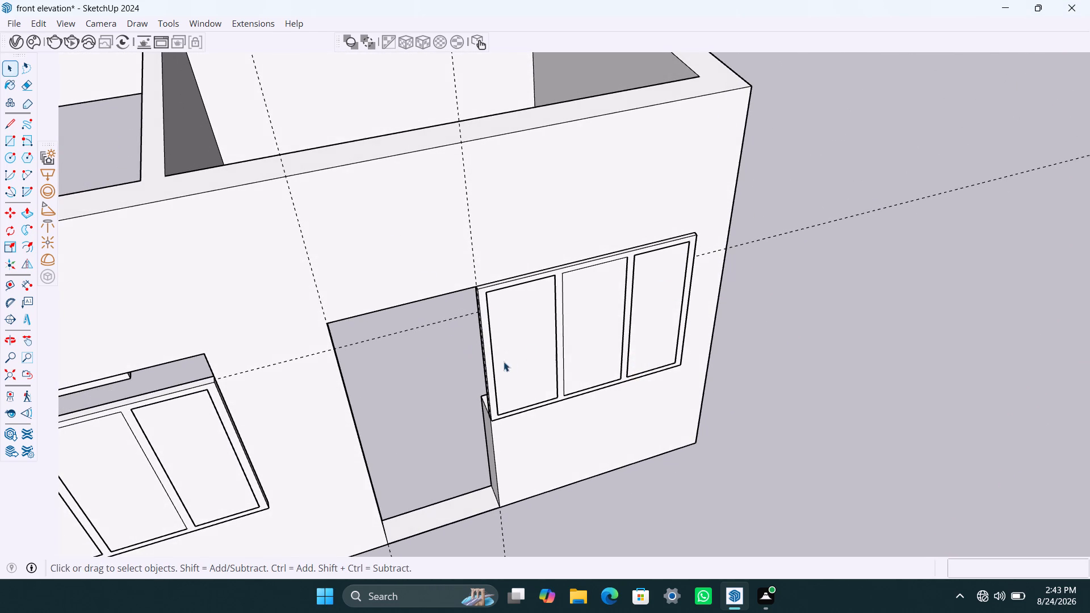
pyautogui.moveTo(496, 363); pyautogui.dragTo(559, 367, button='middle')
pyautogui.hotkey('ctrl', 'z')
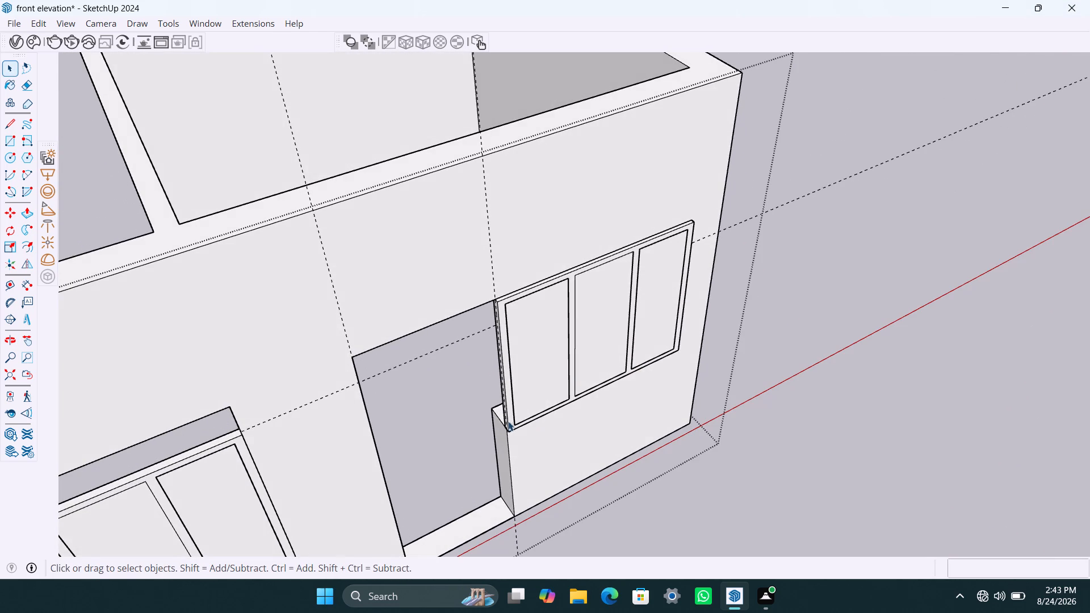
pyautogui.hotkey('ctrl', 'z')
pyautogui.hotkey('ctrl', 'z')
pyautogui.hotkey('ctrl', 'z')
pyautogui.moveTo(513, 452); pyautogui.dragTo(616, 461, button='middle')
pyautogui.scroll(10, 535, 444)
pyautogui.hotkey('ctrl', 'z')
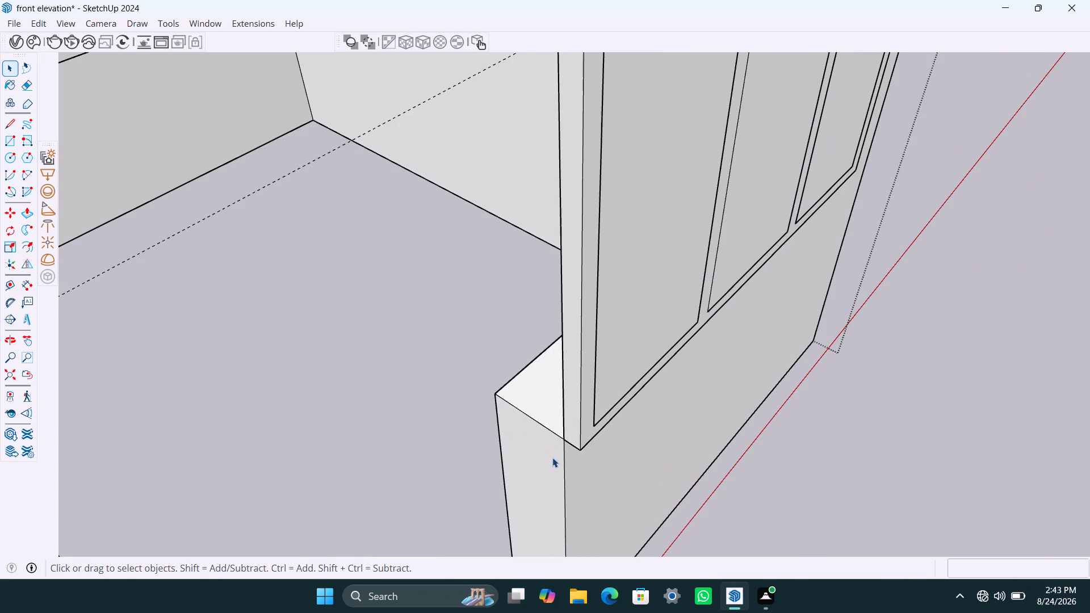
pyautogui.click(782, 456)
# Move the original window up so its upper back corner meets the upper corner of its raised opening.
pyautogui.scroll(-6, 789, 464)
pyautogui.moveTo(690, 452); pyautogui.dragTo(471, 346, button='middle')
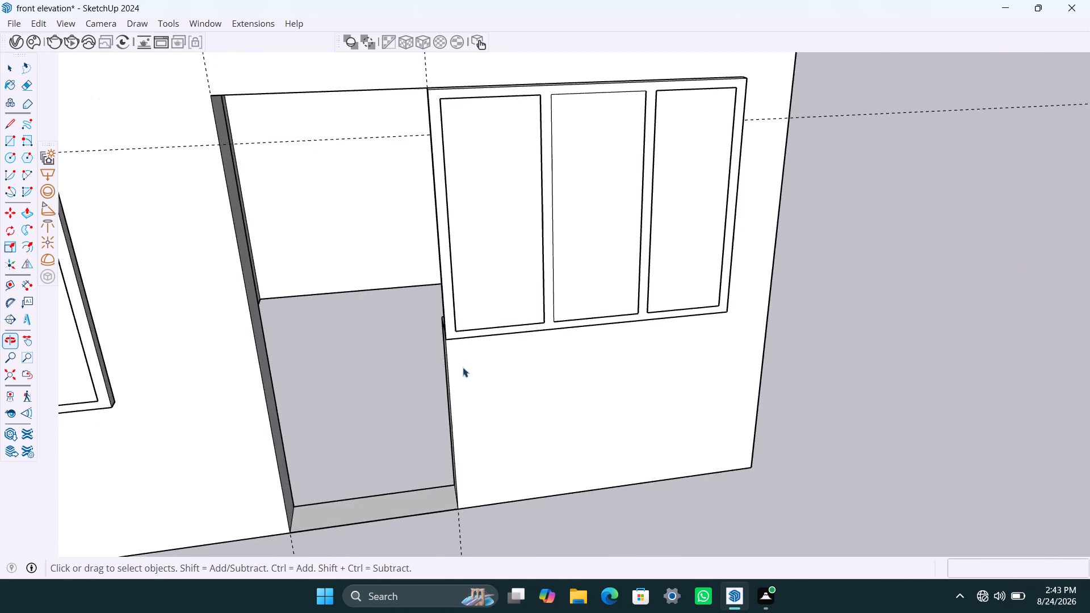
pyautogui.scroll(-5, 472, 402)
pyautogui.moveTo(509, 428); pyautogui.dragTo(774, 426, button='middle')
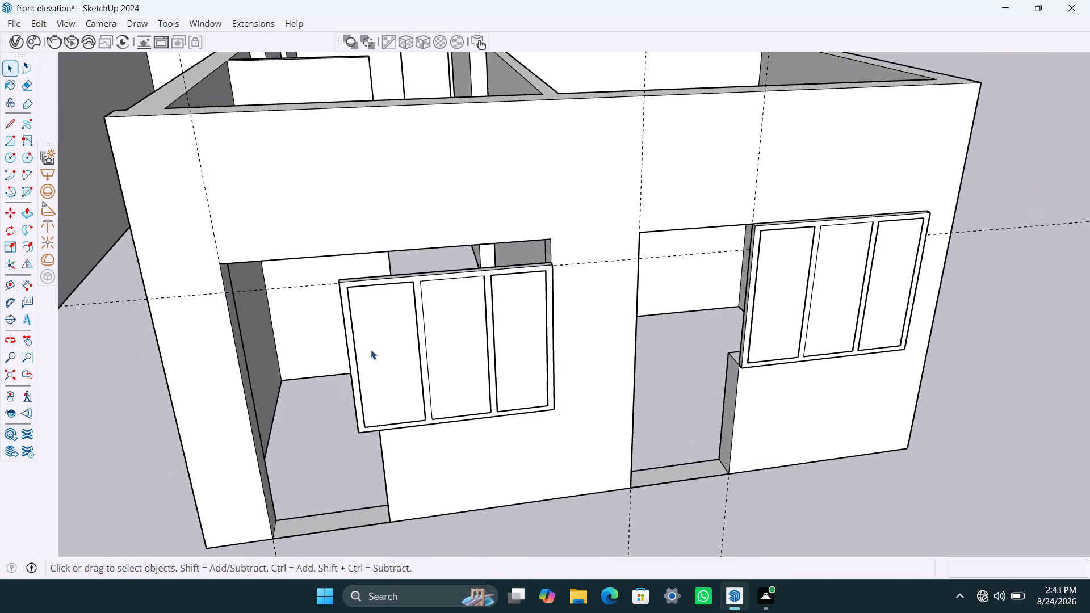
pyautogui.moveTo(541, 301); pyautogui.dragTo(418, 390, button='middle')
pyautogui.scroll(8, 501, 305)
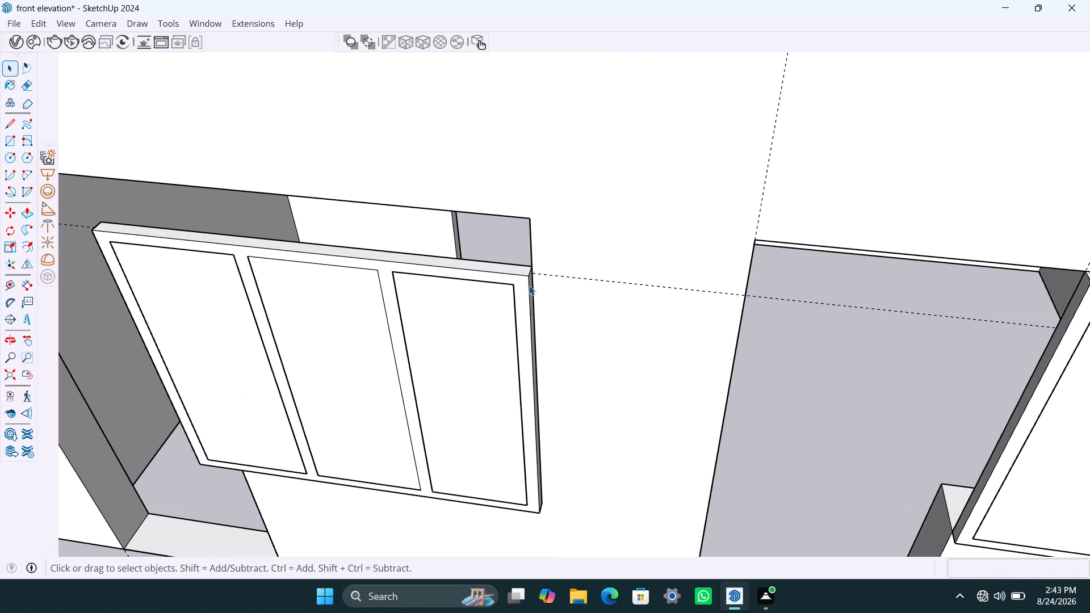
pyautogui.press('p')
pyautogui.press('space')
pyautogui.press('m')
pyautogui.press('space')
pyautogui.click(518, 280)
pyautogui.tripleClick(513, 285)
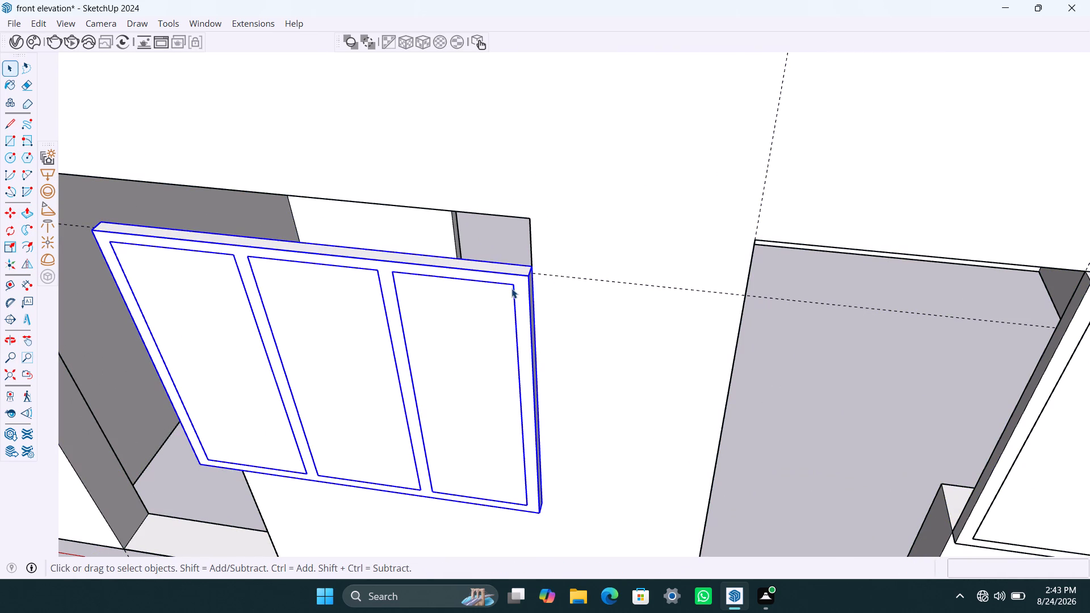
pyautogui.press('m')
pyautogui.click(529, 266)
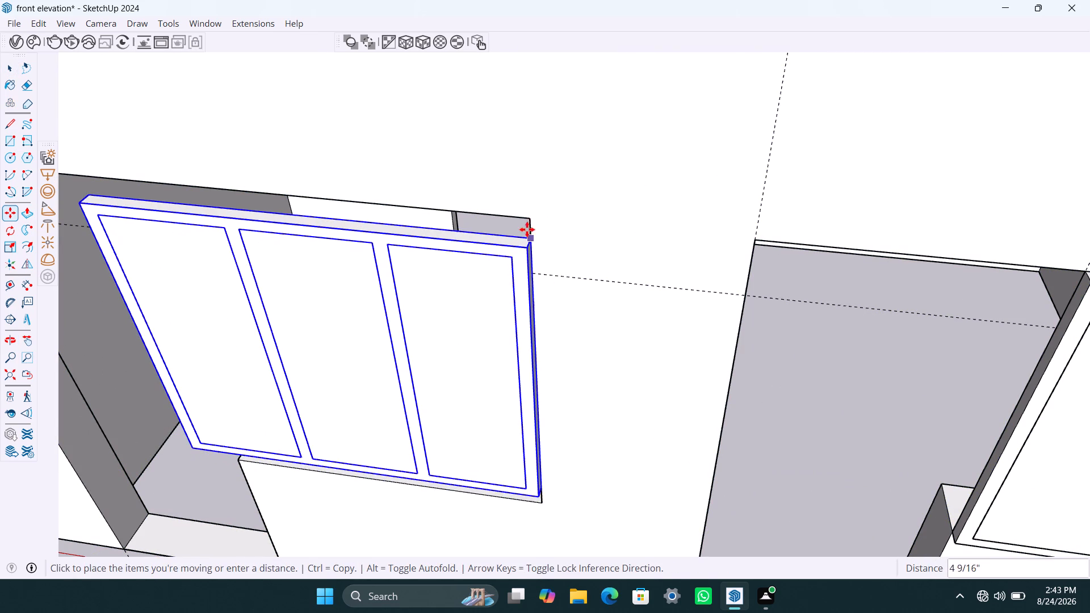
pyautogui.click(529, 222)
pyautogui.press('space')
# Inside the wall group, Push/Pull the sill face below the original window up level with the other opening's sill.
pyautogui.click(427, 476)
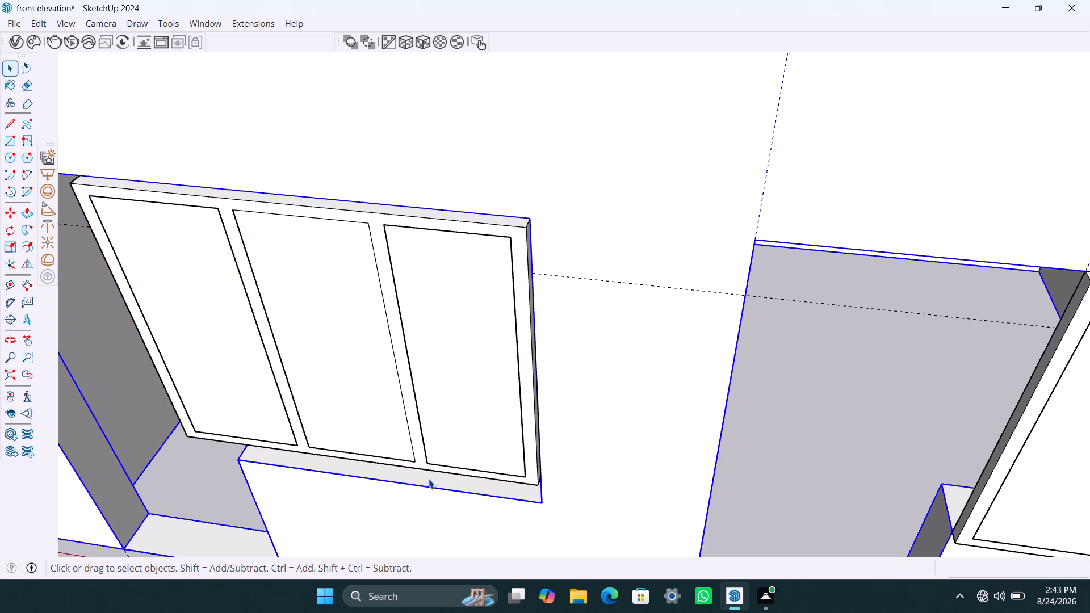
pyautogui.tripleClick(429, 480)
pyautogui.click(433, 481)
pyautogui.click(439, 481)
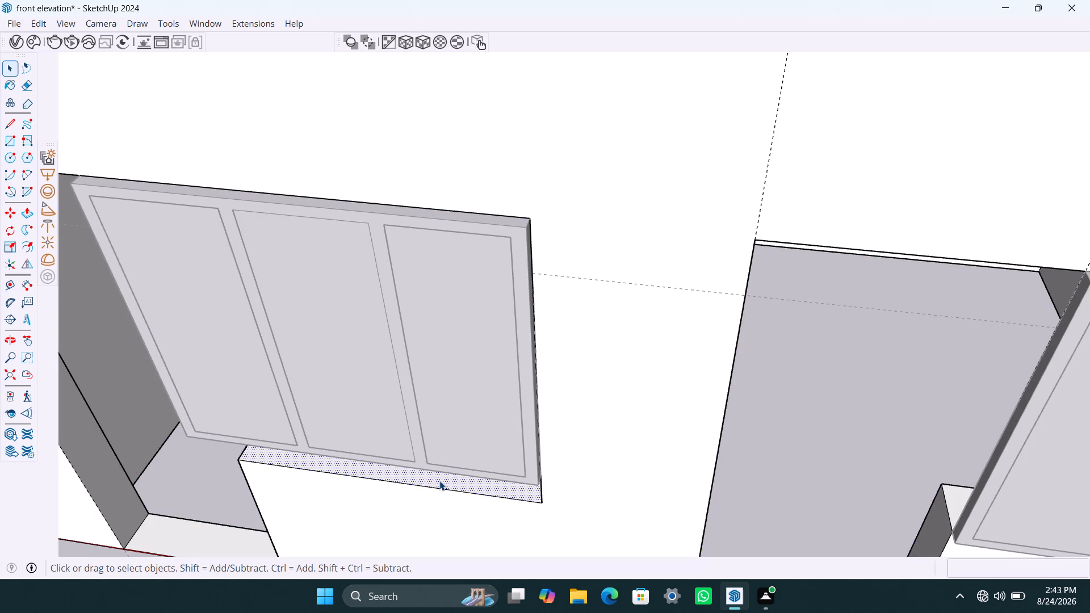
pyautogui.press('p')
pyautogui.click(440, 481)
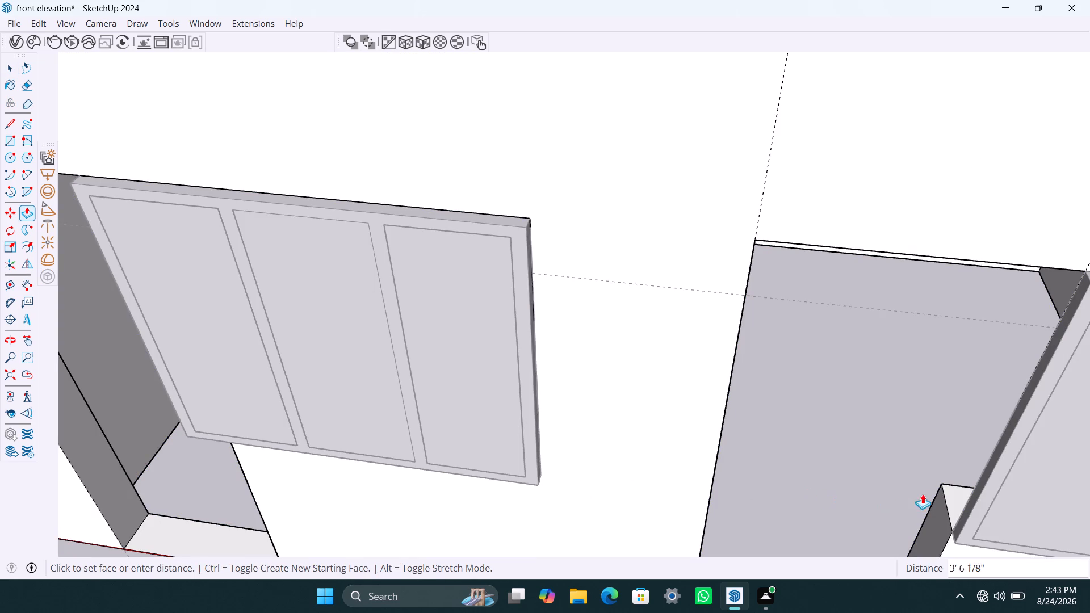
pyautogui.click(945, 482)
pyautogui.press('space')
pyautogui.click(547, 484)
# Examine how the original window's lower edge and corner sit against the raised sill and wall face.
pyautogui.scroll(-5, 397, 481)
pyautogui.moveTo(357, 469); pyautogui.dragTo(458, 362, button='middle')
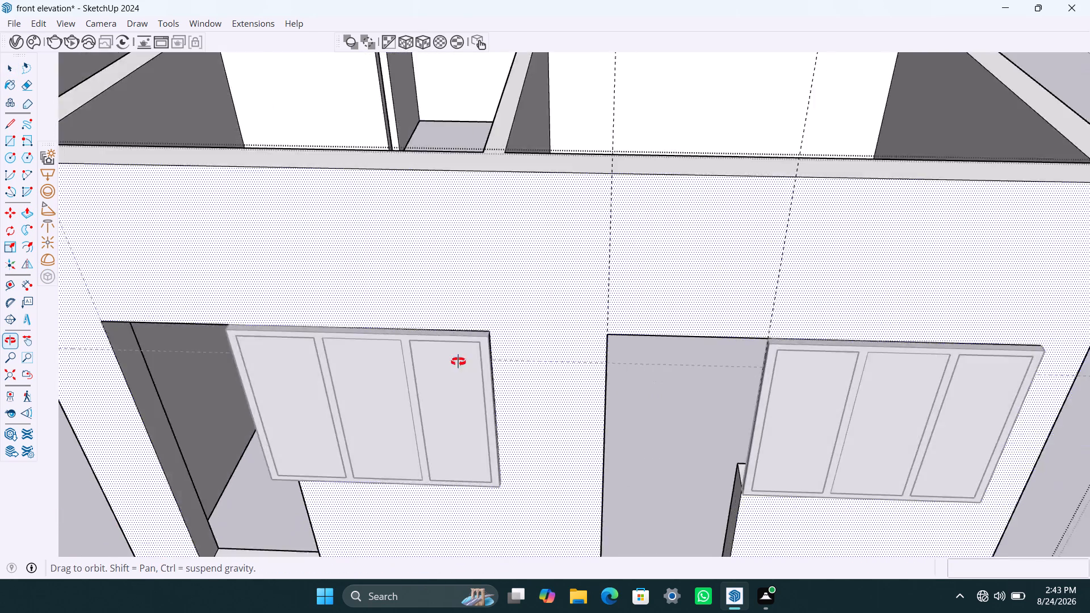
pyautogui.moveTo(458, 362); pyautogui.dragTo(588, 190, button='middle')
pyautogui.scroll(-4, 427, 438)
pyautogui.keyDown('shift'); pyautogui.moveTo(395, 460); pyautogui.dragTo(551, 429, button='middle'); pyautogui.keyUp('shift')
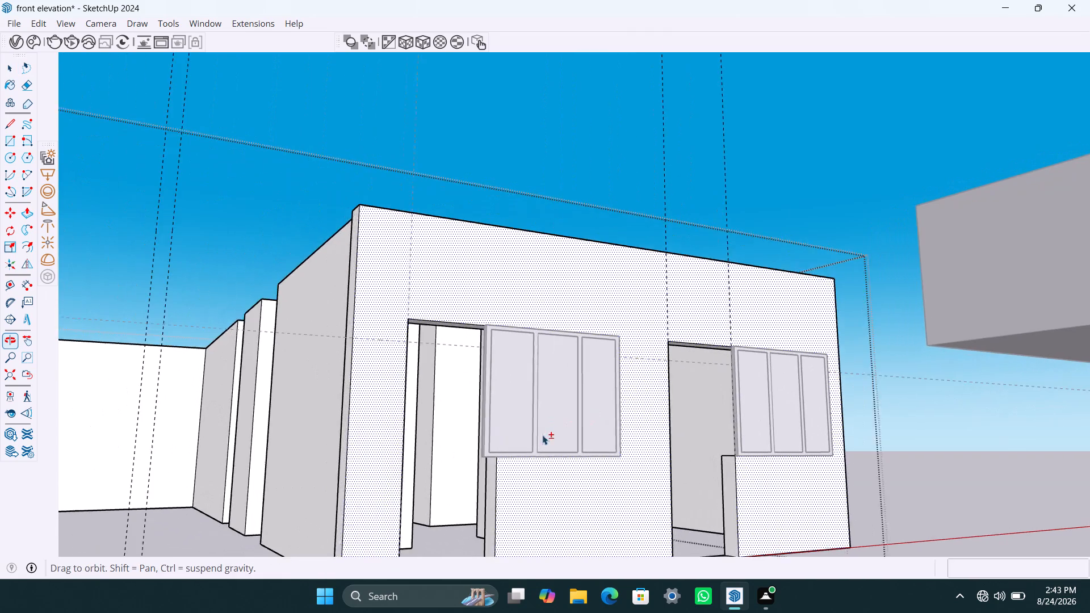
pyautogui.scroll(4, 491, 459)
pyautogui.moveTo(490, 463); pyautogui.dragTo(587, 482, button='middle')
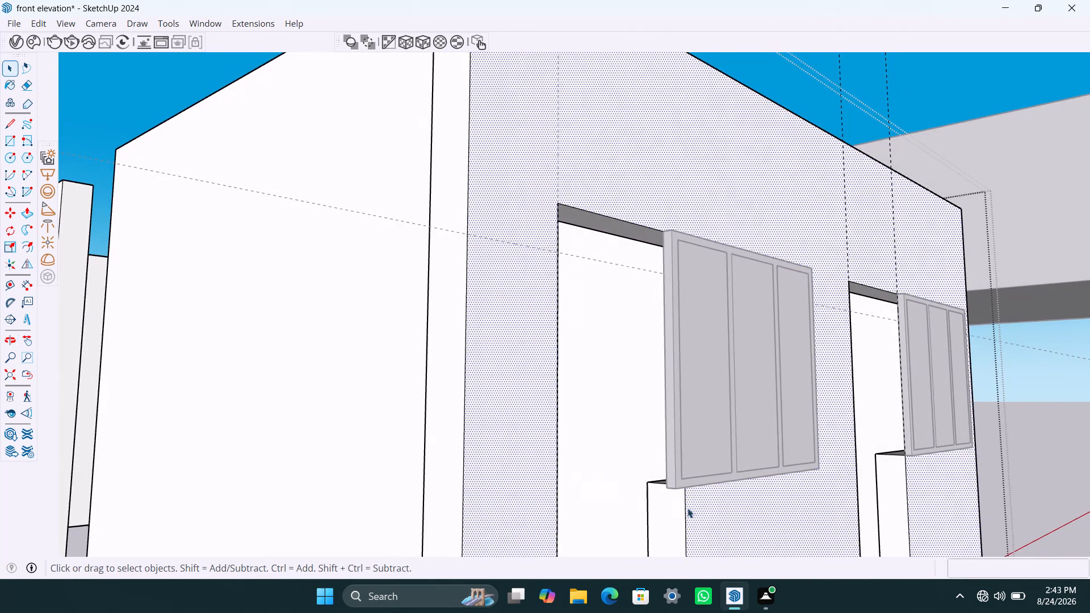
pyautogui.scroll(3, 636, 511)
pyautogui.moveTo(660, 494); pyautogui.dragTo(698, 577, button='middle')
pyautogui.scroll(3, 708, 475)
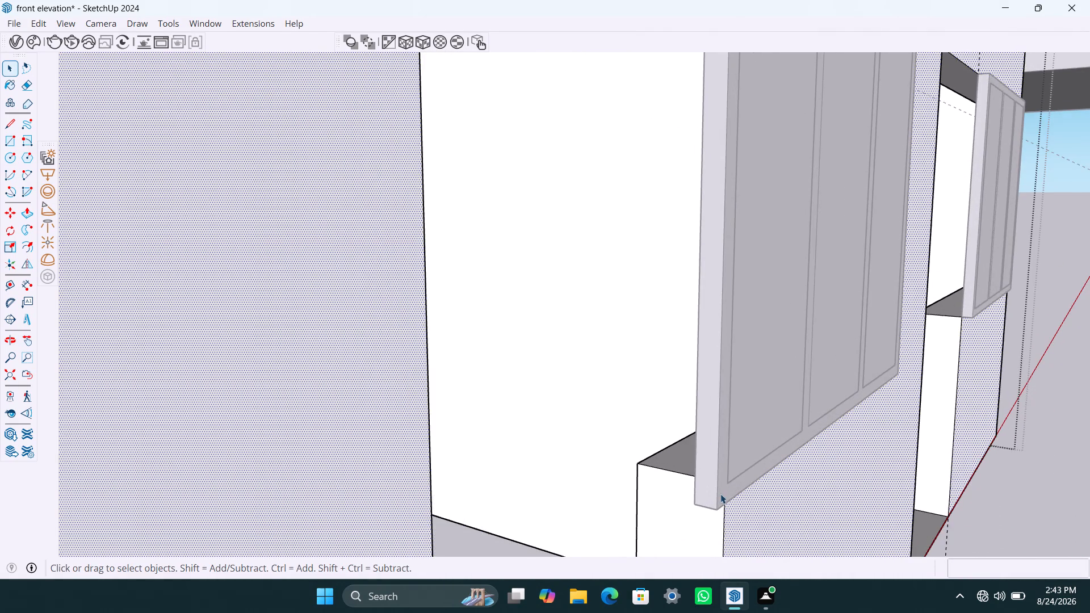
pyautogui.moveTo(720, 494); pyautogui.dragTo(802, 547, button='middle')
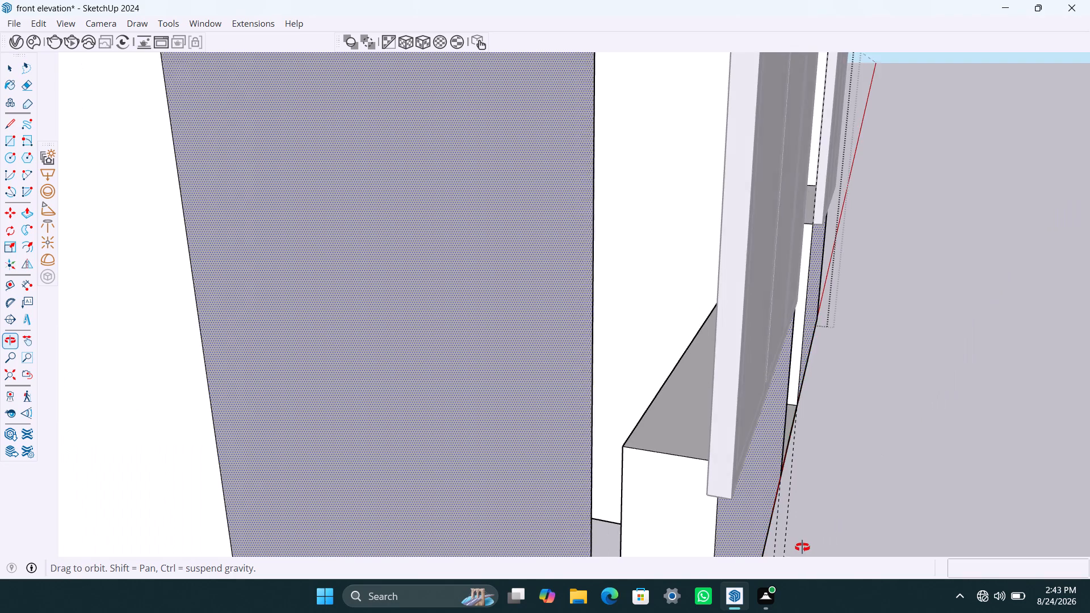
pyautogui.moveTo(802, 547); pyautogui.dragTo(780, 545, button='middle')
pyautogui.moveTo(698, 492); pyautogui.dragTo(408, 397, button='middle')
pyautogui.scroll(-7, 775, 433)
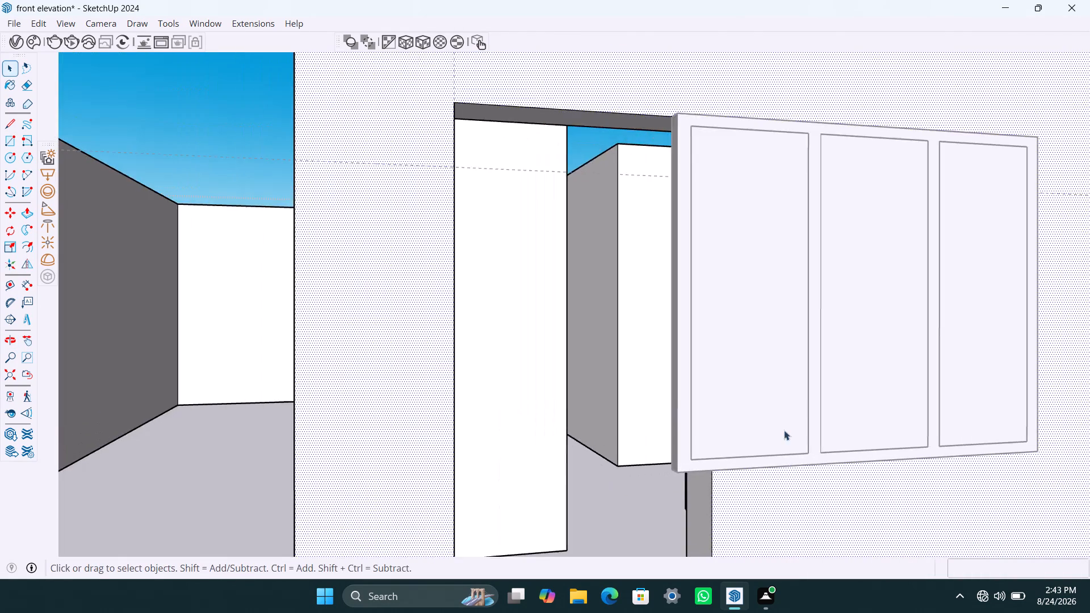
pyautogui.scroll(-6, 784, 430)
pyautogui.moveTo(892, 452); pyautogui.dragTo(684, 446, button='middle')
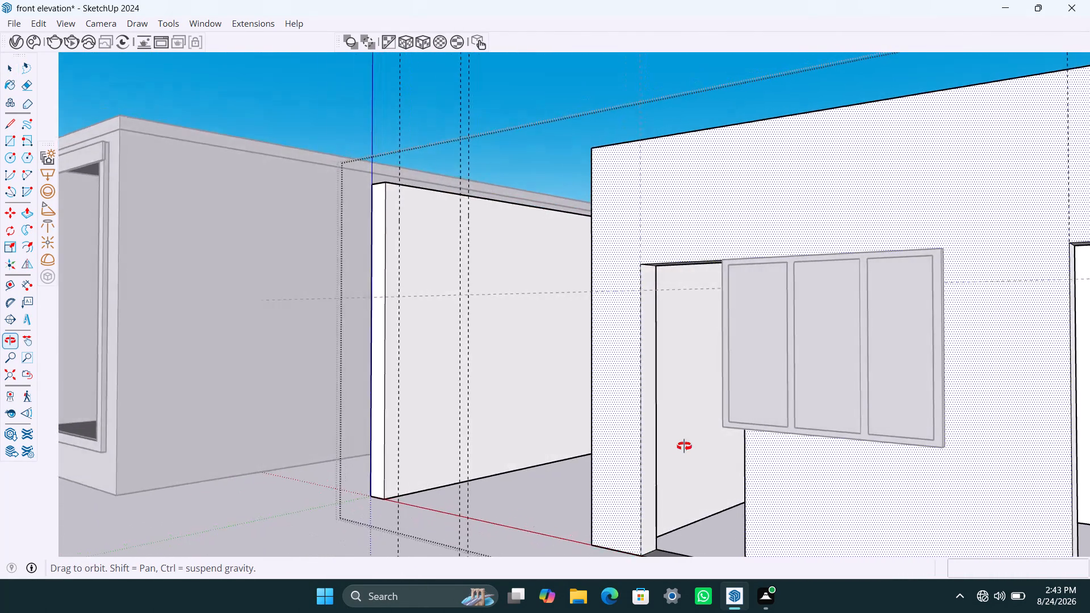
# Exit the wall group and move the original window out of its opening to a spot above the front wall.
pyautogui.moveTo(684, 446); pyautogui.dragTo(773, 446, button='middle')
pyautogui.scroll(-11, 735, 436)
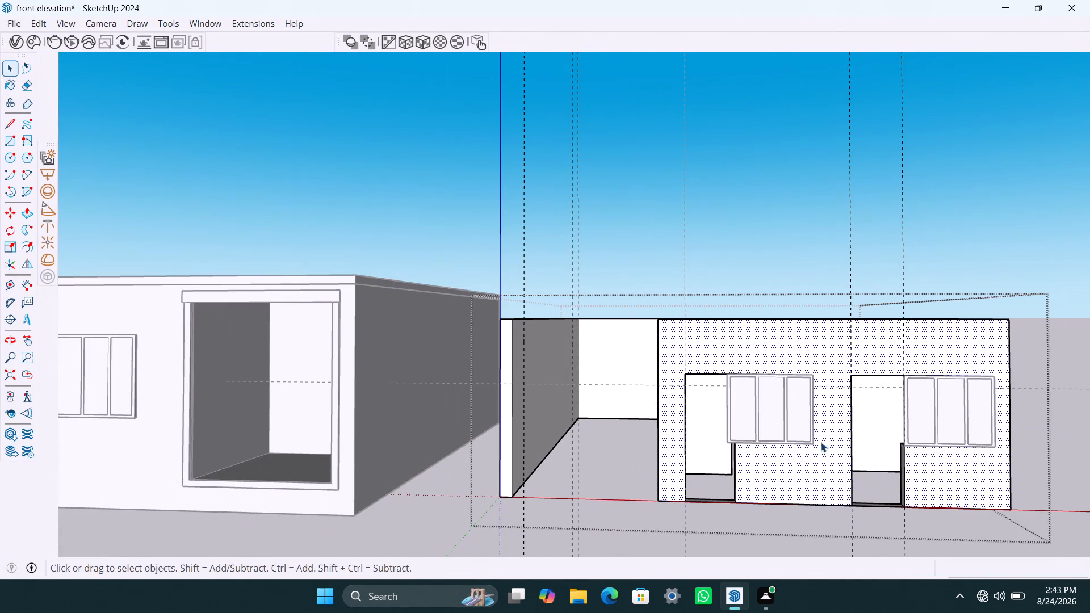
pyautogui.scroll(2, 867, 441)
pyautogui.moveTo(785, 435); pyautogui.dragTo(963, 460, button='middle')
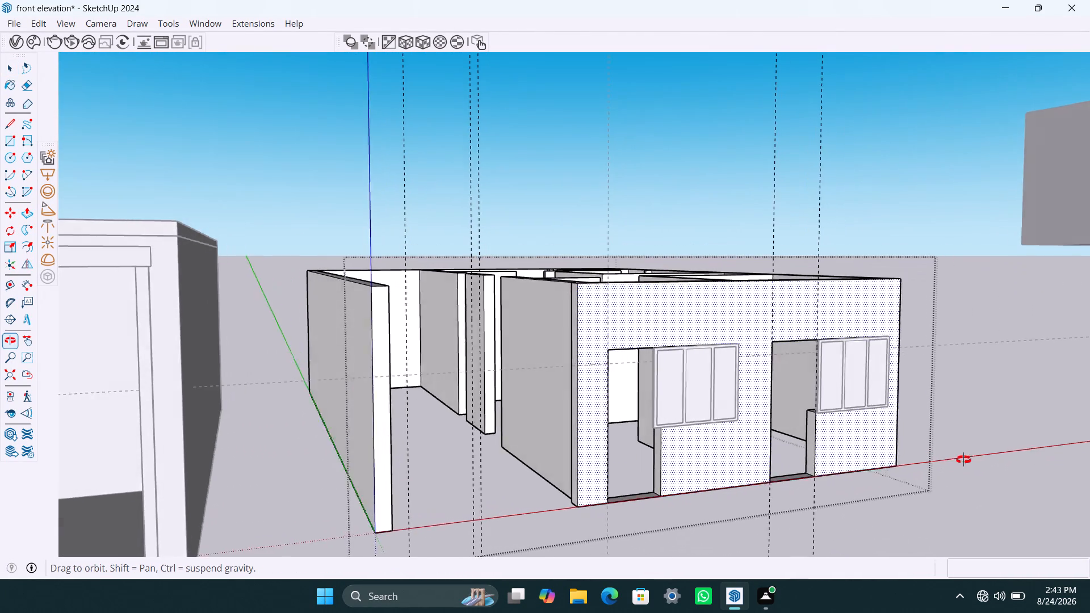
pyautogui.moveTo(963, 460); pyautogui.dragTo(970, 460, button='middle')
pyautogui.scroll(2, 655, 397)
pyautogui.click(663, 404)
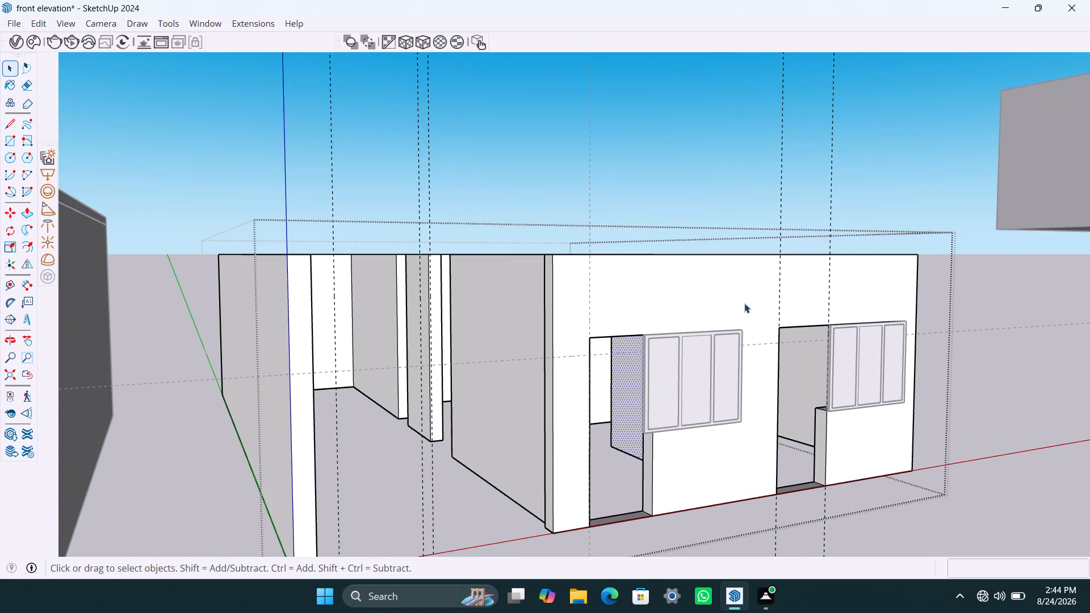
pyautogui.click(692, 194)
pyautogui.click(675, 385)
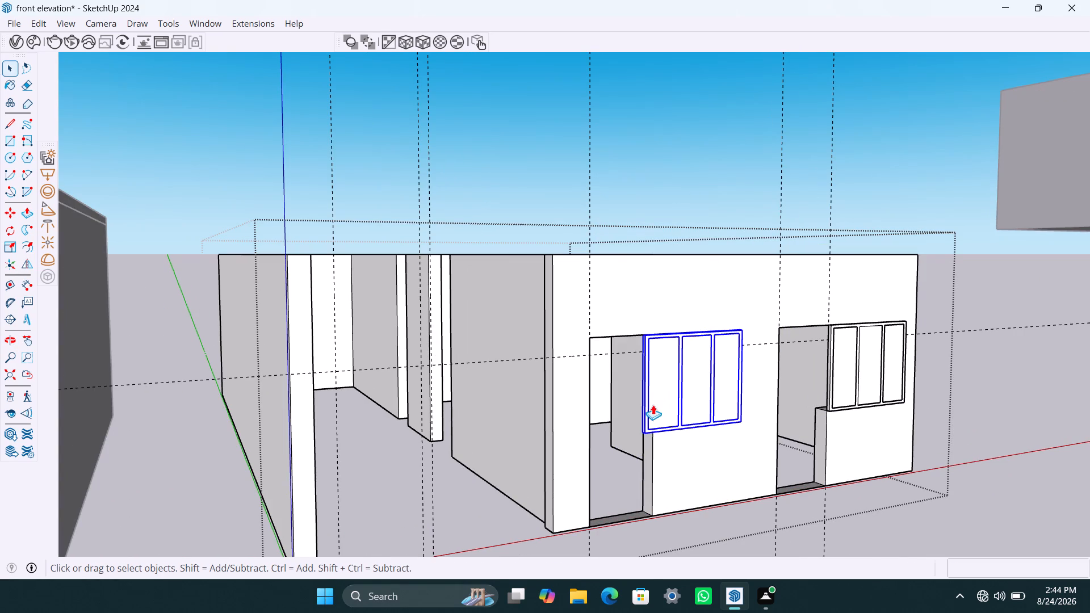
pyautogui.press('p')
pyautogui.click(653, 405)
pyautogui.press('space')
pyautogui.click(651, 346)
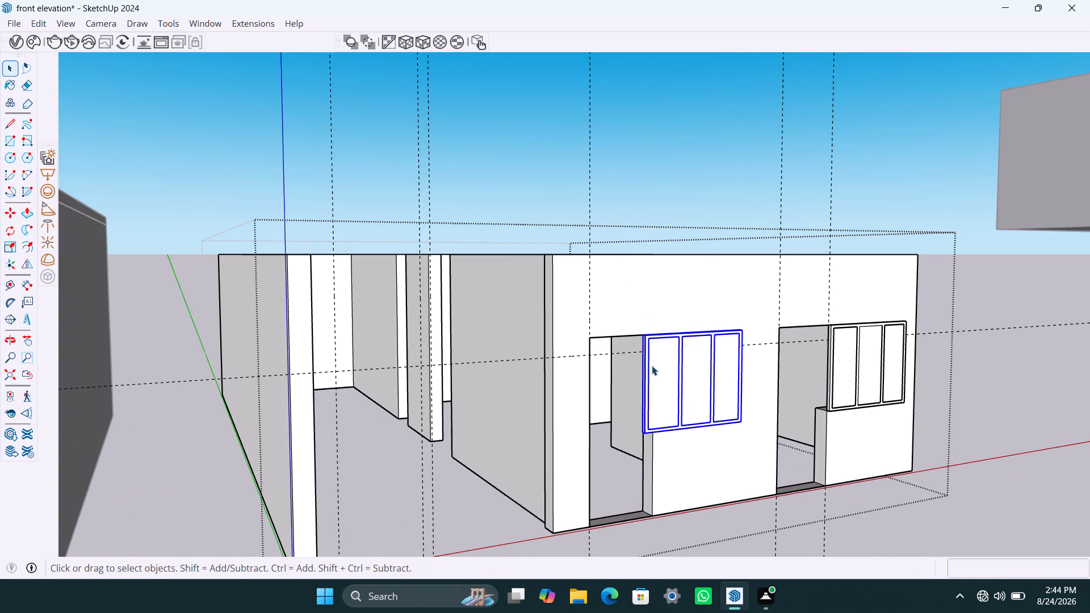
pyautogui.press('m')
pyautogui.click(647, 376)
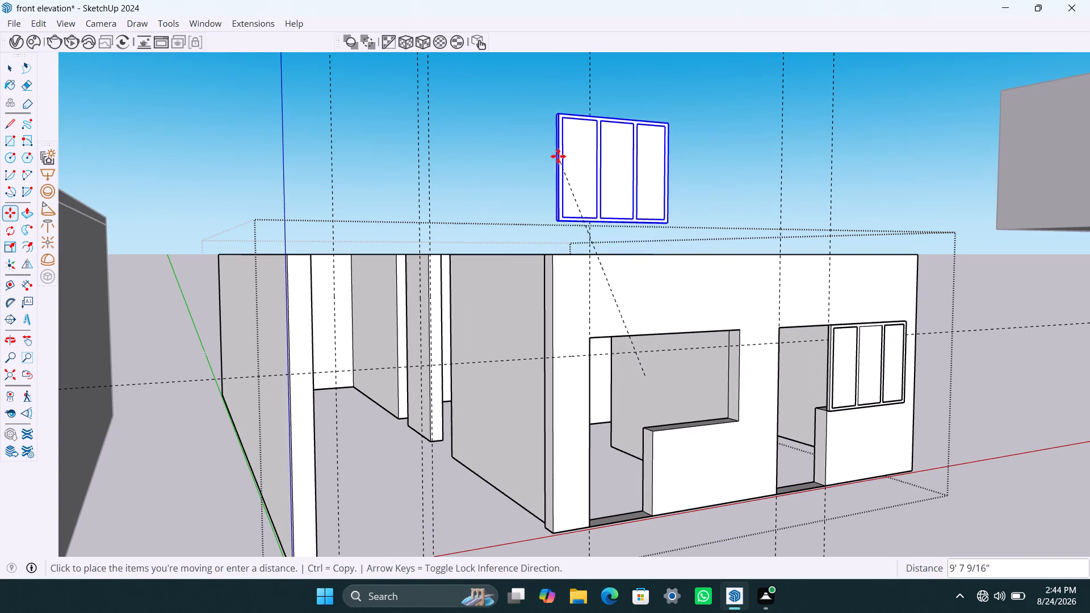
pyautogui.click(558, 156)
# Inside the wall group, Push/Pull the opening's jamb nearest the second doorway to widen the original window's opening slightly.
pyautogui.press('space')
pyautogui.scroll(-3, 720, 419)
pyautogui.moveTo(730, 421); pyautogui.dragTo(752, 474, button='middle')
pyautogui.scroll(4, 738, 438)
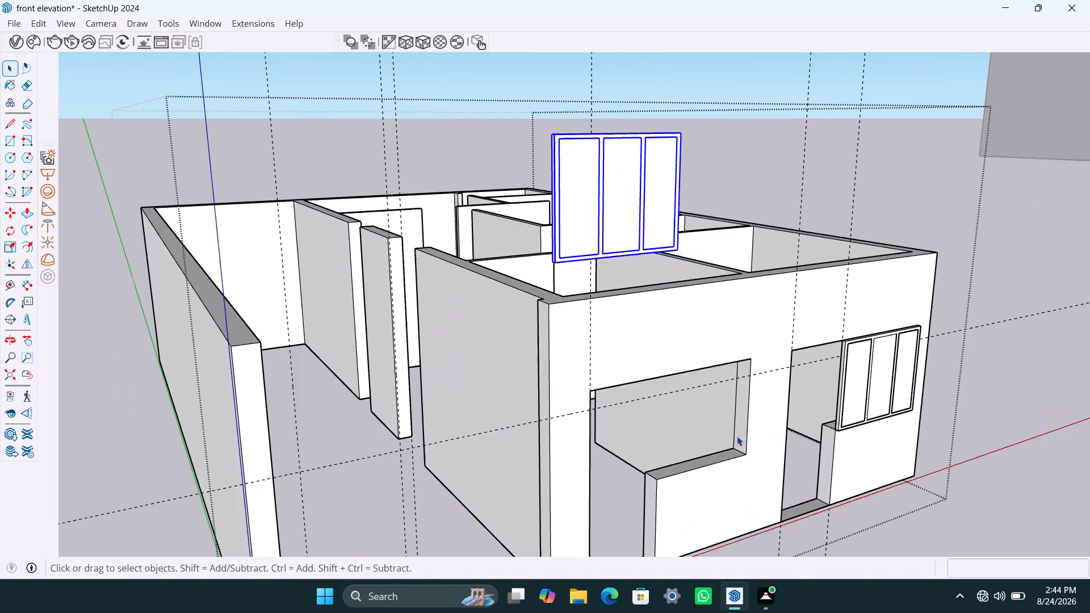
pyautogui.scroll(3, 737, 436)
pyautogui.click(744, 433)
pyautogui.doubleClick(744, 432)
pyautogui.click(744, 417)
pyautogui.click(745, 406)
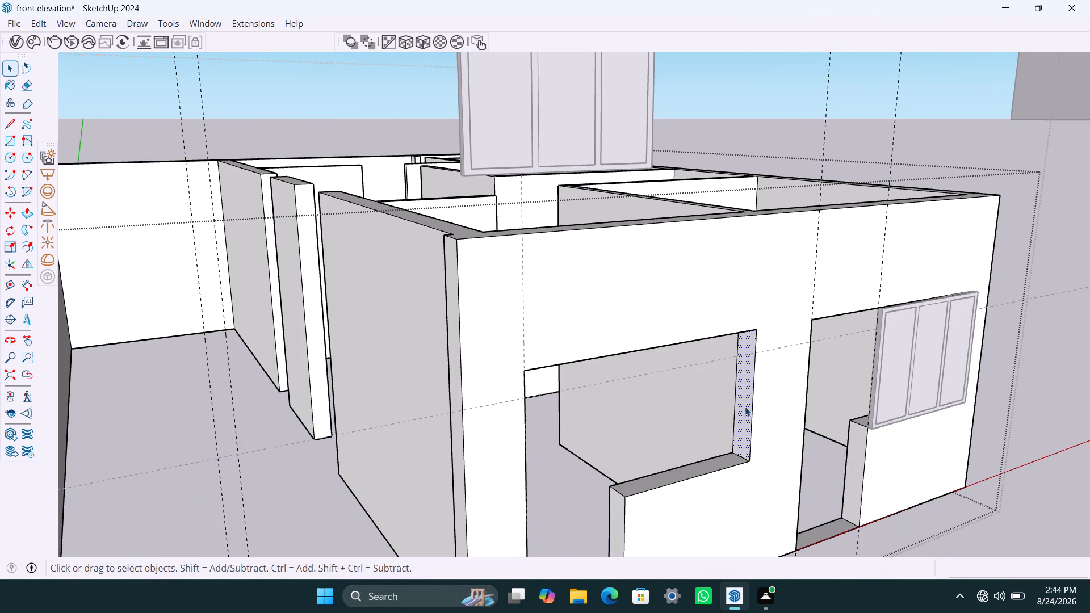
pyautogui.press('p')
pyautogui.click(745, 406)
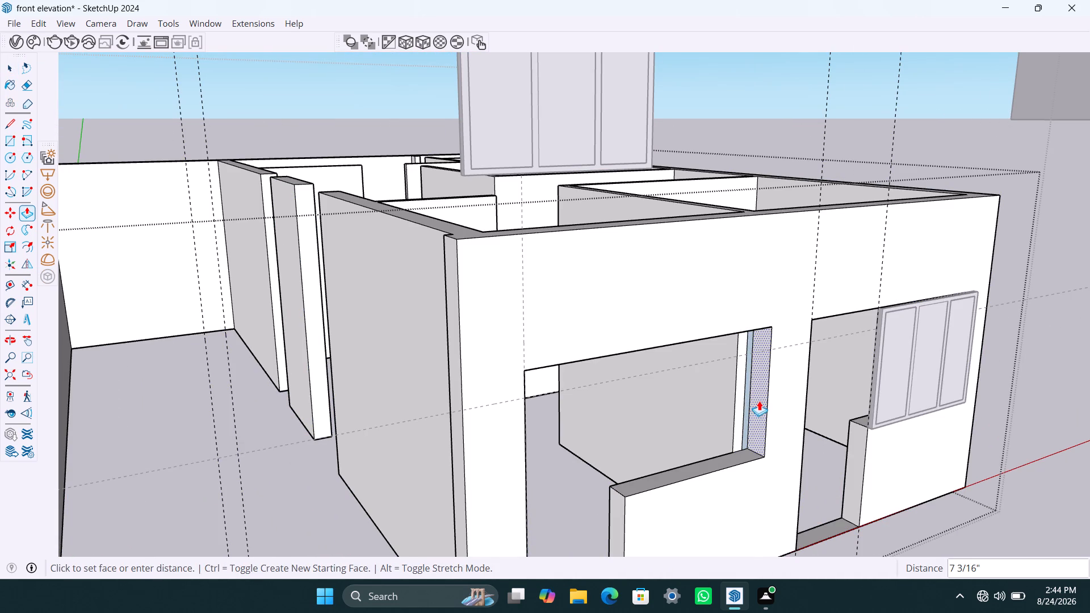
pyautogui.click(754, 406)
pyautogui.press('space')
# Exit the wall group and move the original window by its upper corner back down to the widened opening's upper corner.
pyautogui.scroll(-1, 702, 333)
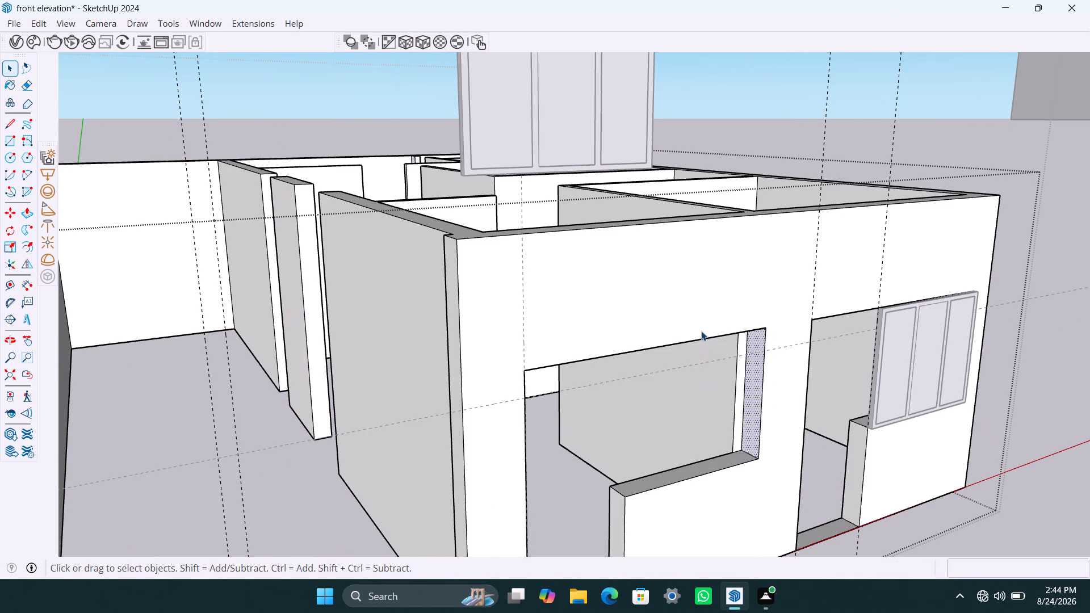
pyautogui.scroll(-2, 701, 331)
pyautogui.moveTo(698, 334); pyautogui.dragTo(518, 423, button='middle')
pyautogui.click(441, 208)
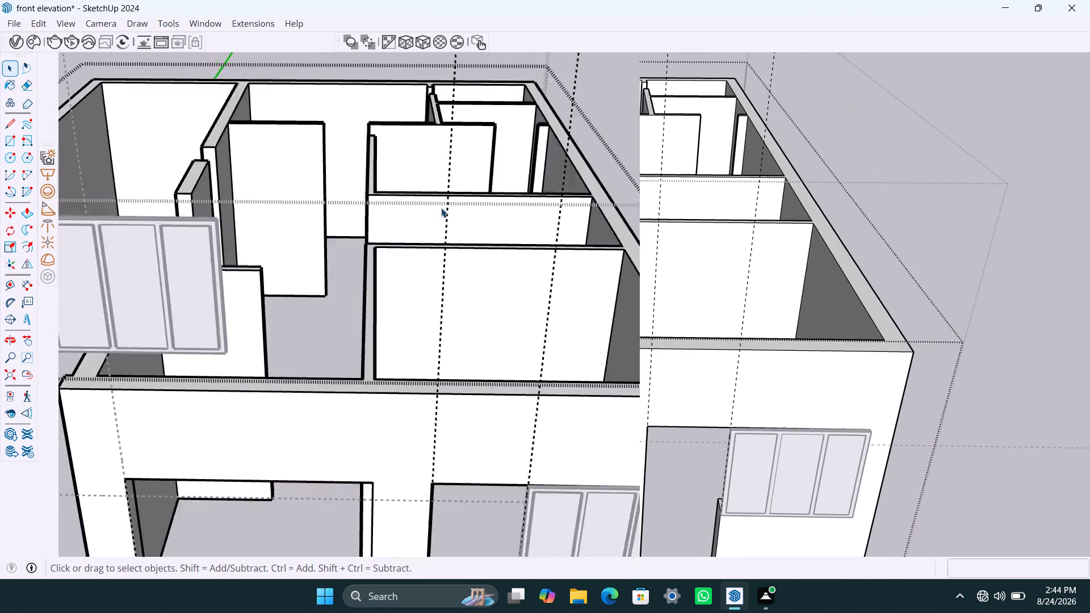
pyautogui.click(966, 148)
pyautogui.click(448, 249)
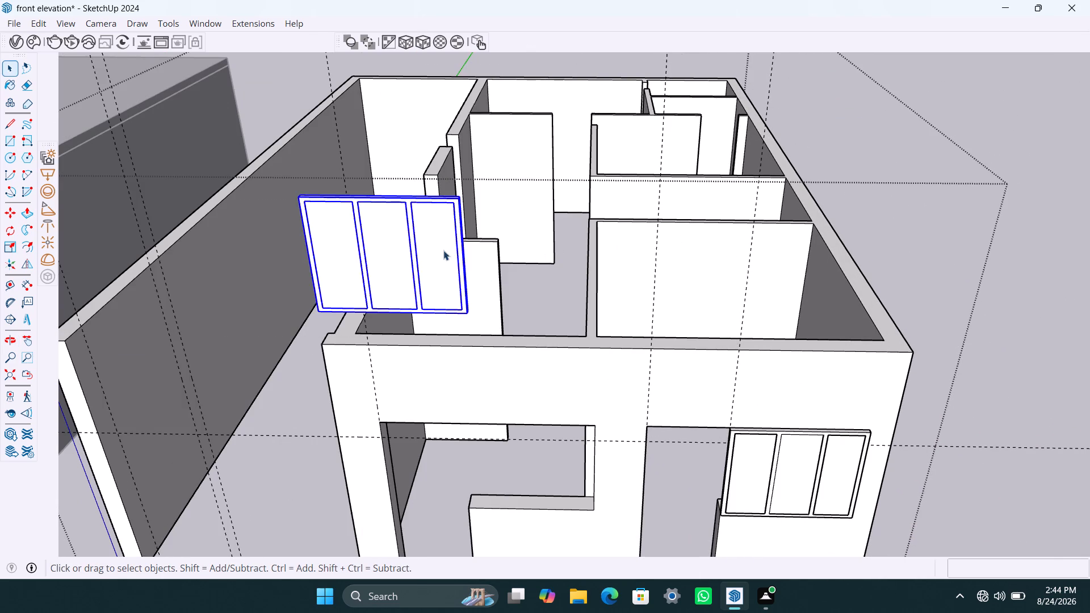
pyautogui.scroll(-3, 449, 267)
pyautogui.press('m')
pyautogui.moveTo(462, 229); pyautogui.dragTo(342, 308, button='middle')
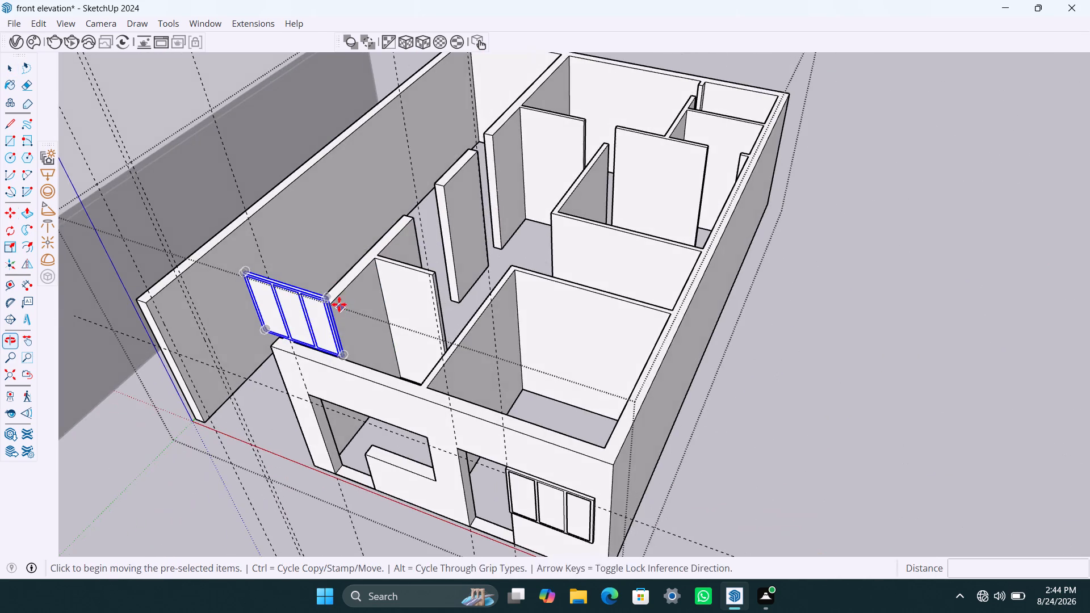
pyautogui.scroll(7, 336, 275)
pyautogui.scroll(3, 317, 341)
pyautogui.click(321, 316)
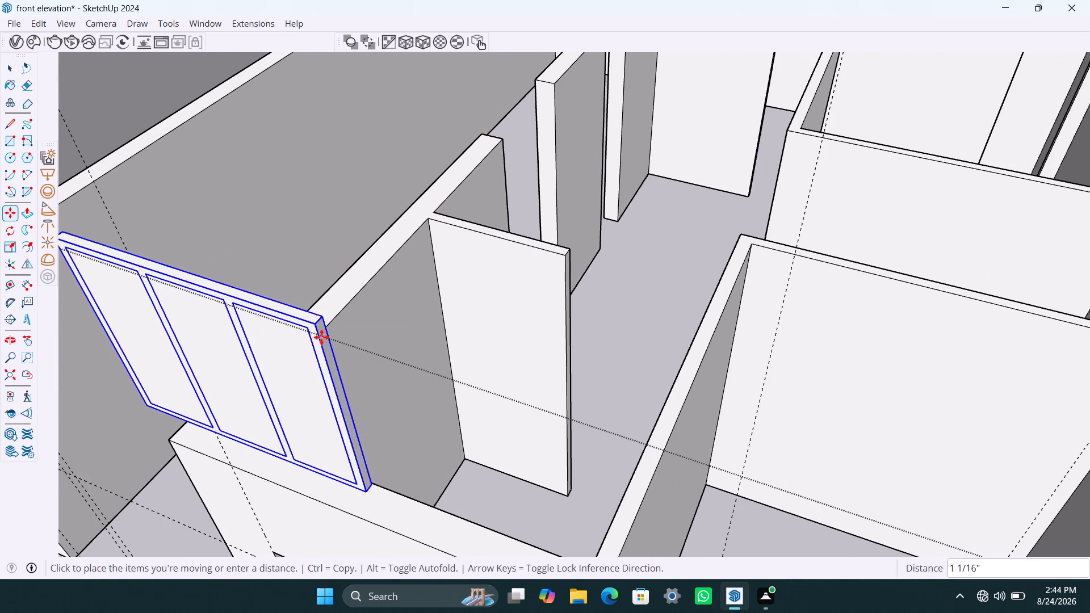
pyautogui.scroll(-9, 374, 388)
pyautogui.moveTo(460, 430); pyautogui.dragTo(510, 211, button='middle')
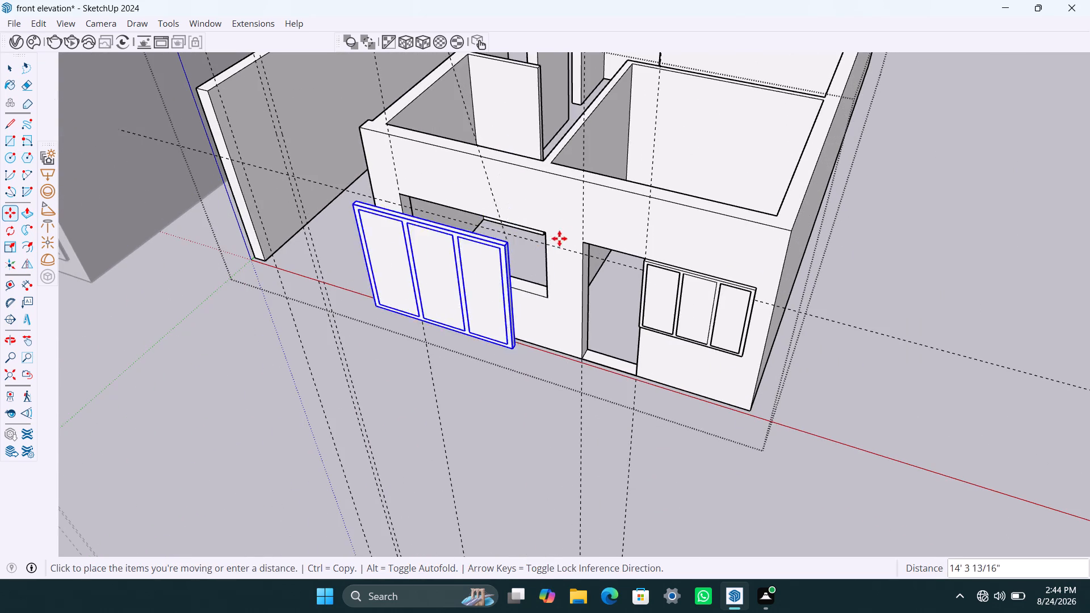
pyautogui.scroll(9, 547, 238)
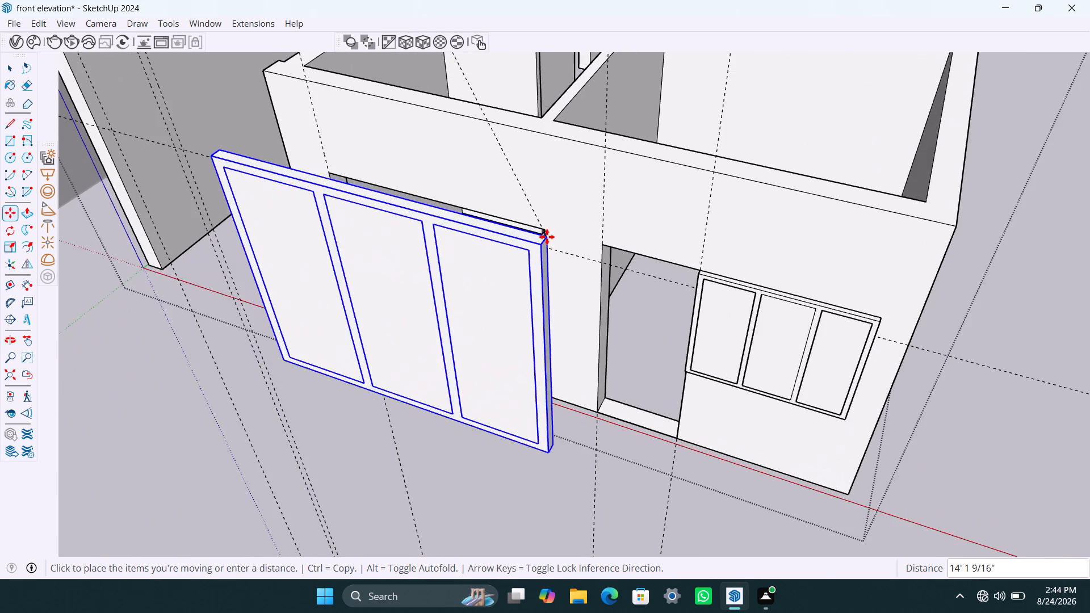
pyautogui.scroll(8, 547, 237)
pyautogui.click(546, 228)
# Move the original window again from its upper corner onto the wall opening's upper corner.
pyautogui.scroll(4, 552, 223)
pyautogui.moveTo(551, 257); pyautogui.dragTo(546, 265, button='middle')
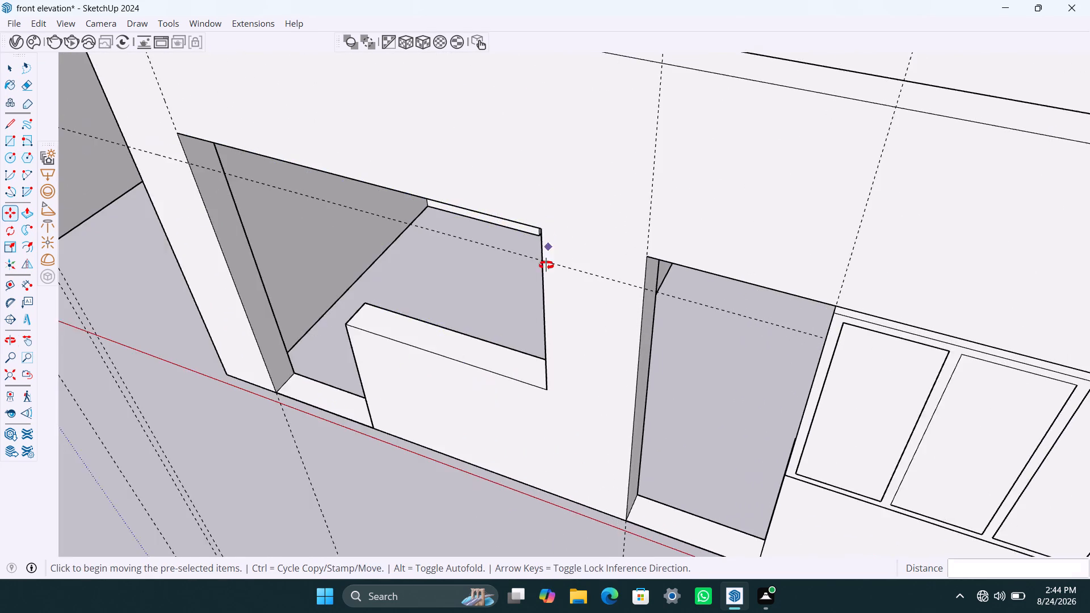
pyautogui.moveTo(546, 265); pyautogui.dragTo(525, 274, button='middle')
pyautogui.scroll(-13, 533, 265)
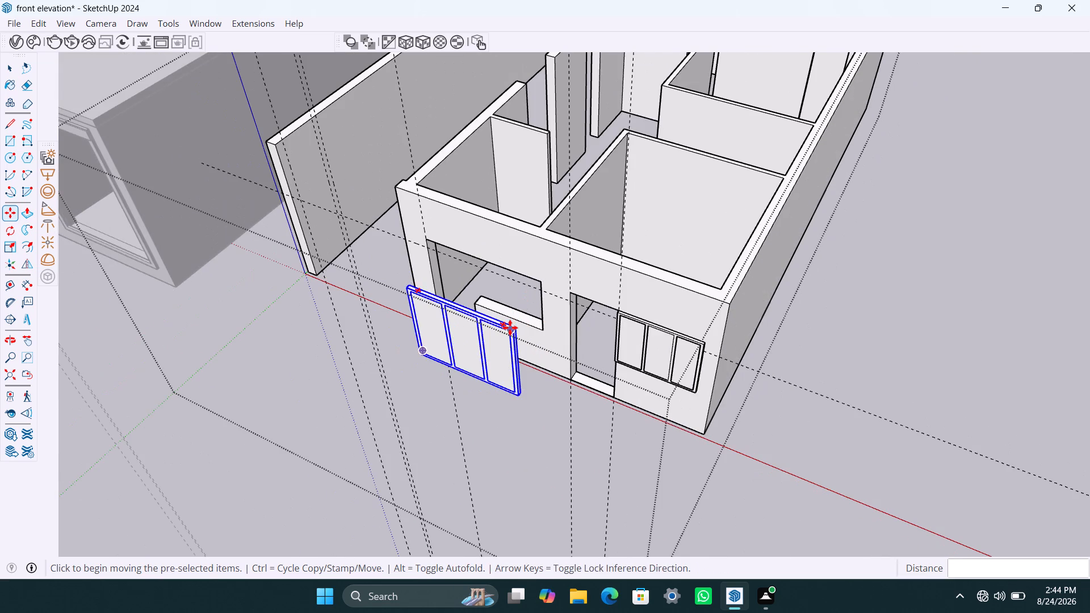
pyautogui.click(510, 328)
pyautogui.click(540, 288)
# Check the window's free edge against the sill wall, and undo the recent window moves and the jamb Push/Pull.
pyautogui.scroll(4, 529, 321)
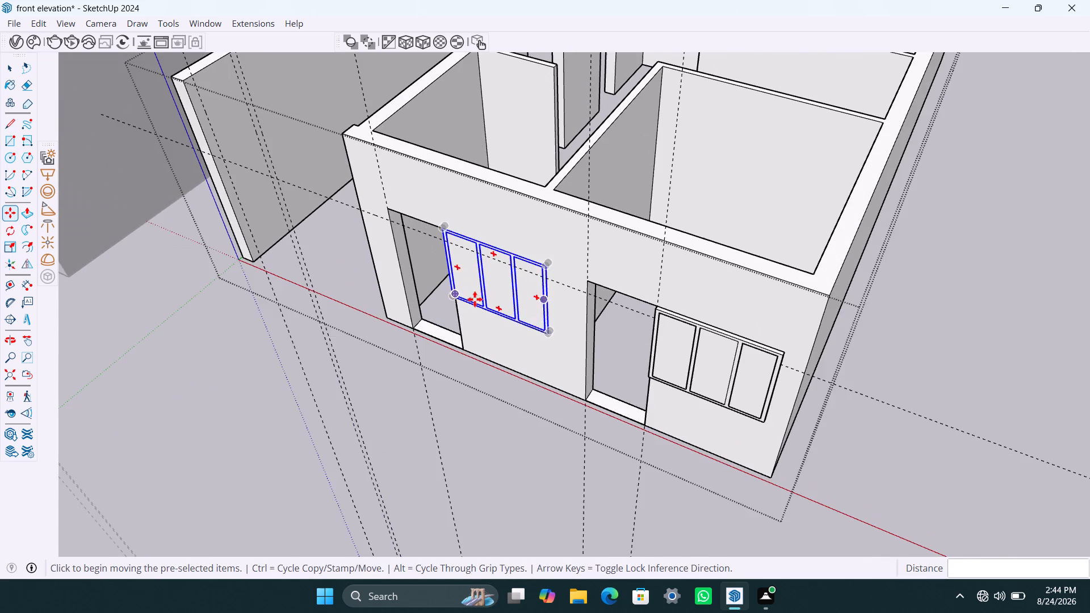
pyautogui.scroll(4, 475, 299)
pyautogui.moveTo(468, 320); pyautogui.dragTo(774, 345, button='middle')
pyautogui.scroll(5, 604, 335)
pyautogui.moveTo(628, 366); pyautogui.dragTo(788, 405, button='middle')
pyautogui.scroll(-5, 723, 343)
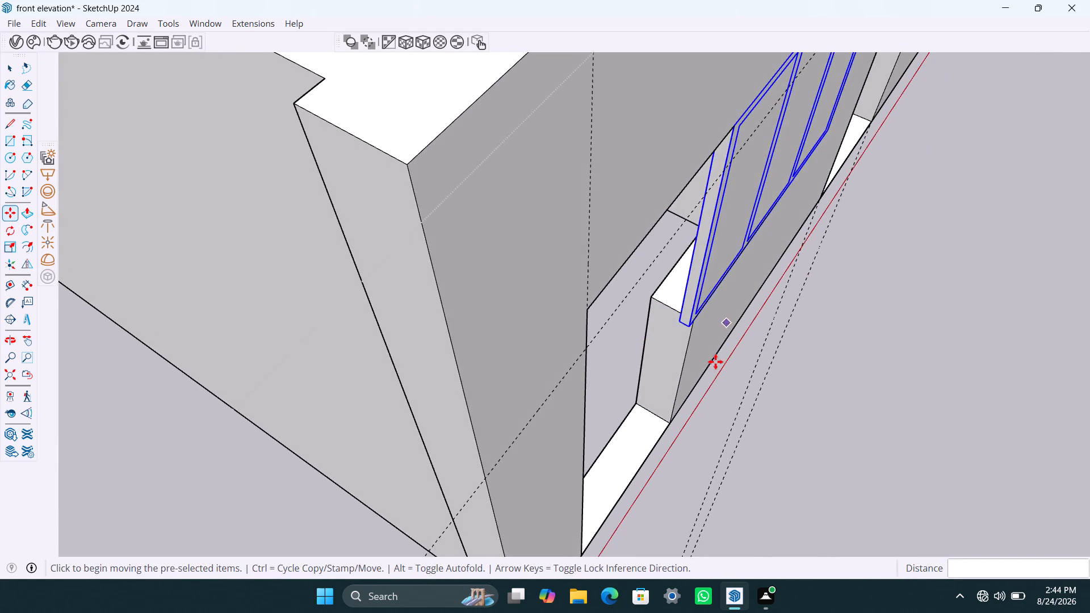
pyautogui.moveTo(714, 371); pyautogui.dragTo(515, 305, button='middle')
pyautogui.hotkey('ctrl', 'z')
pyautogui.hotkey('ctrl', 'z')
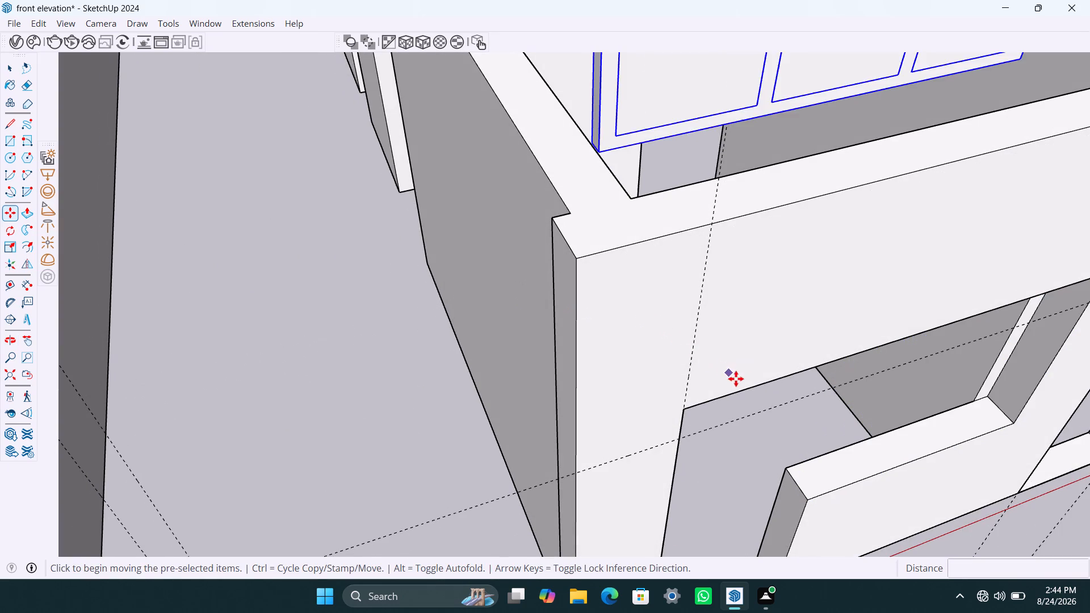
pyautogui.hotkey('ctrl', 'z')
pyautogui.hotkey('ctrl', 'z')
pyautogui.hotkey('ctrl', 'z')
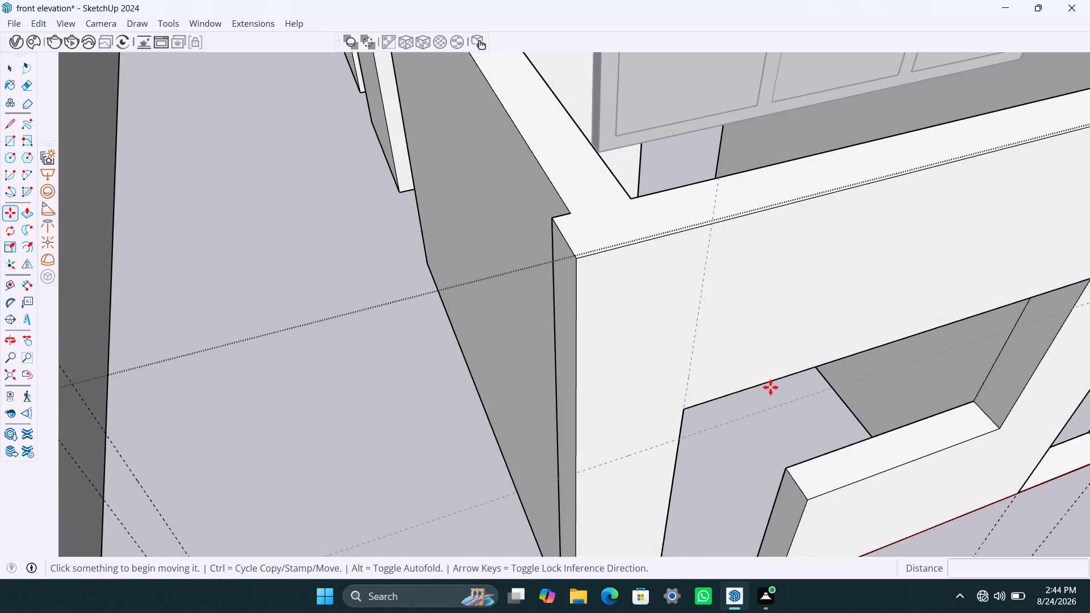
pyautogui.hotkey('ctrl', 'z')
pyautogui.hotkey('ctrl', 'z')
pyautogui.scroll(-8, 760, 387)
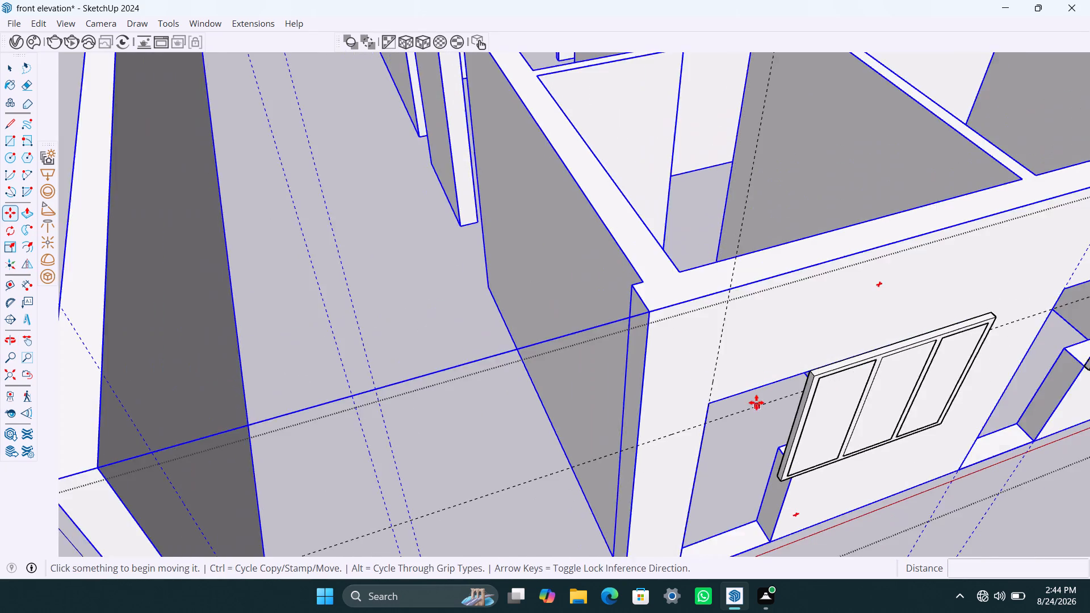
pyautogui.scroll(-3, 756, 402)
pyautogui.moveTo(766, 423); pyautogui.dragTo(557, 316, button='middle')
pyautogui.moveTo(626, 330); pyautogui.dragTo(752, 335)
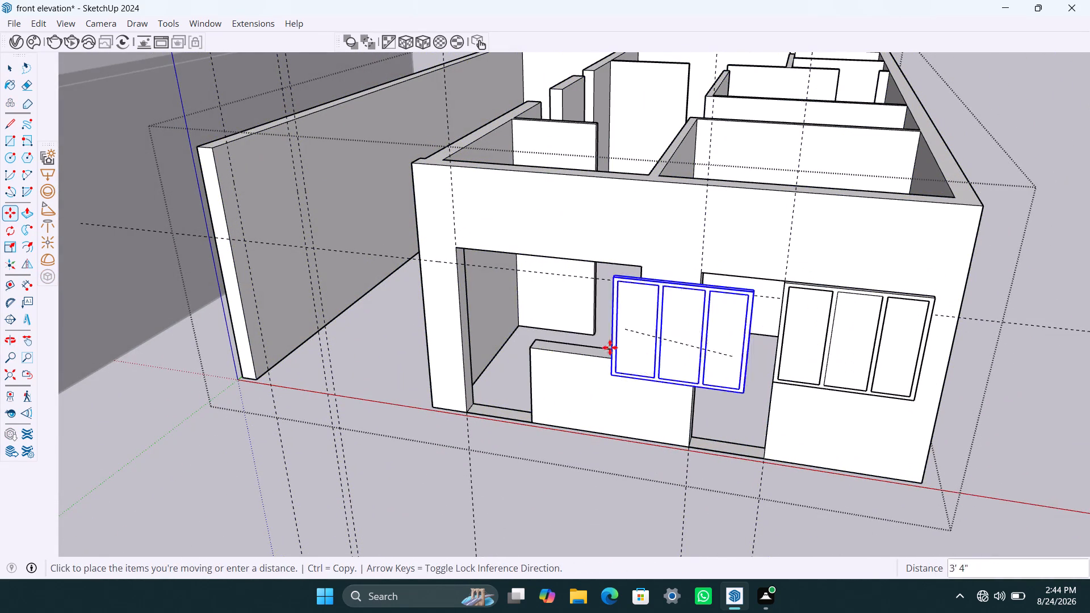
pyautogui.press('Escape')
# Scale the original window's width along the red axis by 0.85 from its doorway-side edge.
pyautogui.press('space')
pyautogui.press('s')
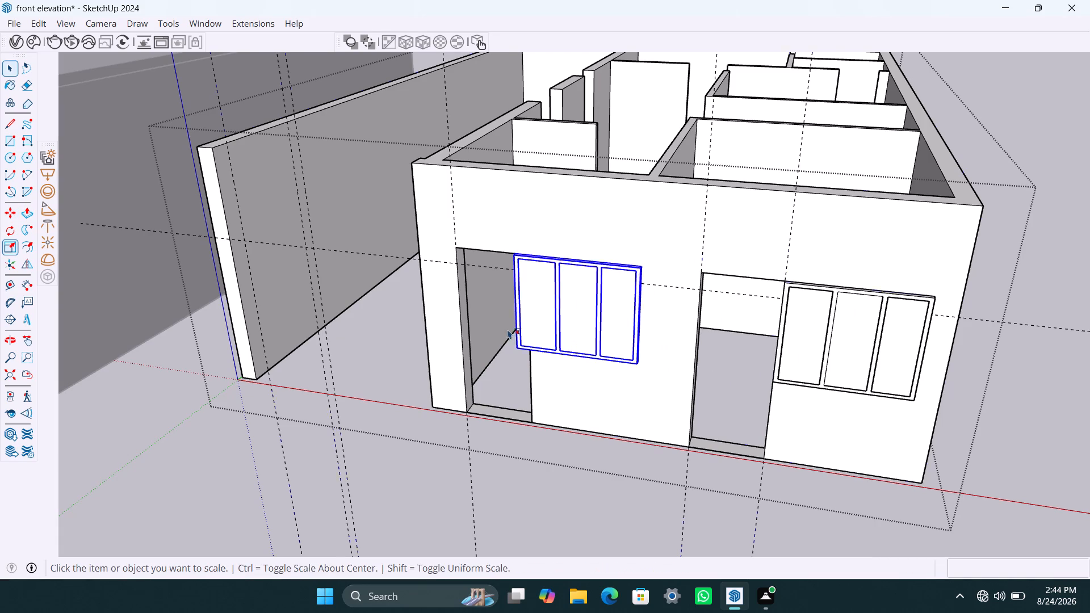
pyautogui.press('space')
pyautogui.click(535, 310)
pyautogui.press('s')
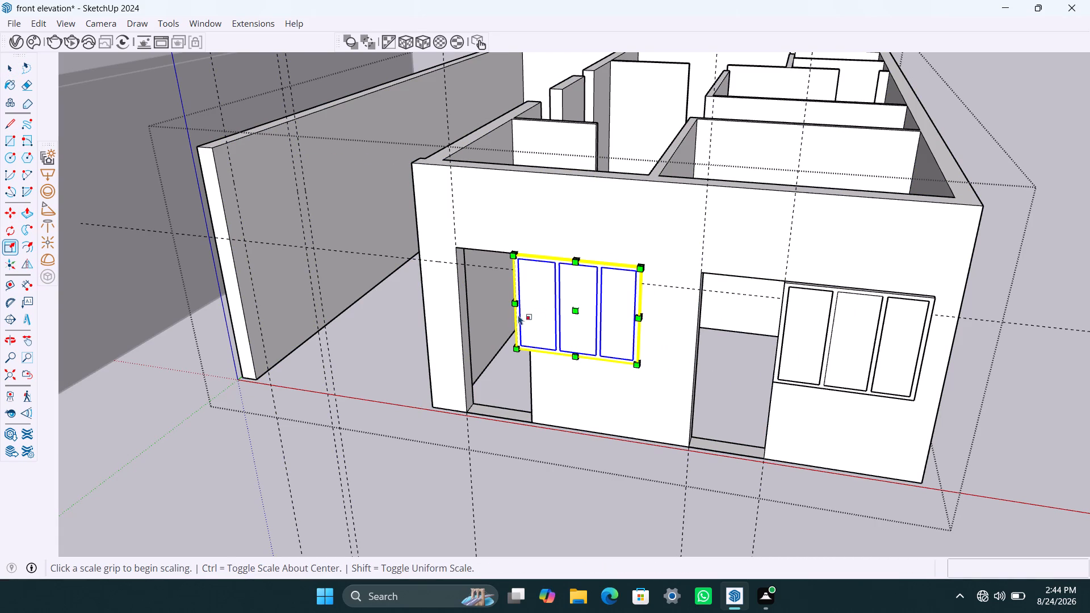
pyautogui.click(512, 304)
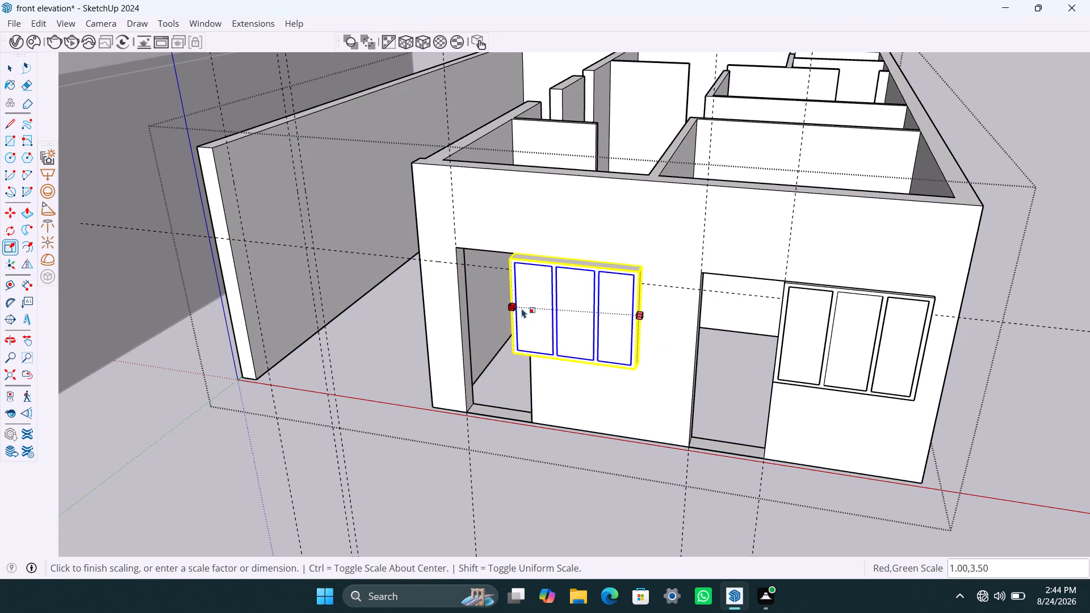
pyautogui.press('Escape')
pyautogui.scroll(-3, 490, 358)
pyautogui.moveTo(508, 368); pyautogui.dragTo(693, 424, button='middle')
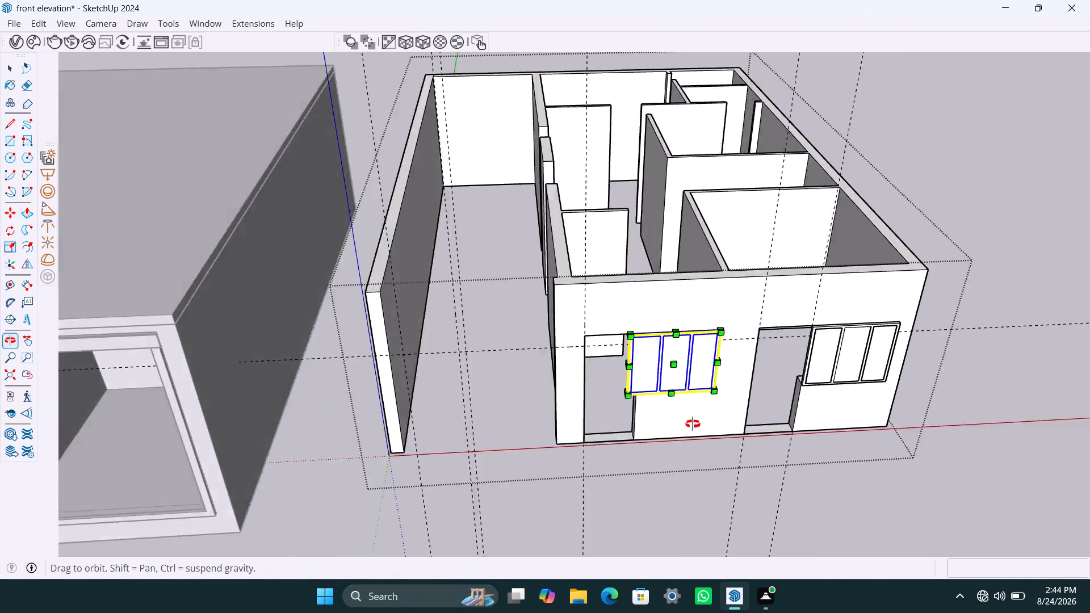
pyautogui.moveTo(693, 424); pyautogui.dragTo(702, 425, button='middle')
pyautogui.scroll(11, 694, 398)
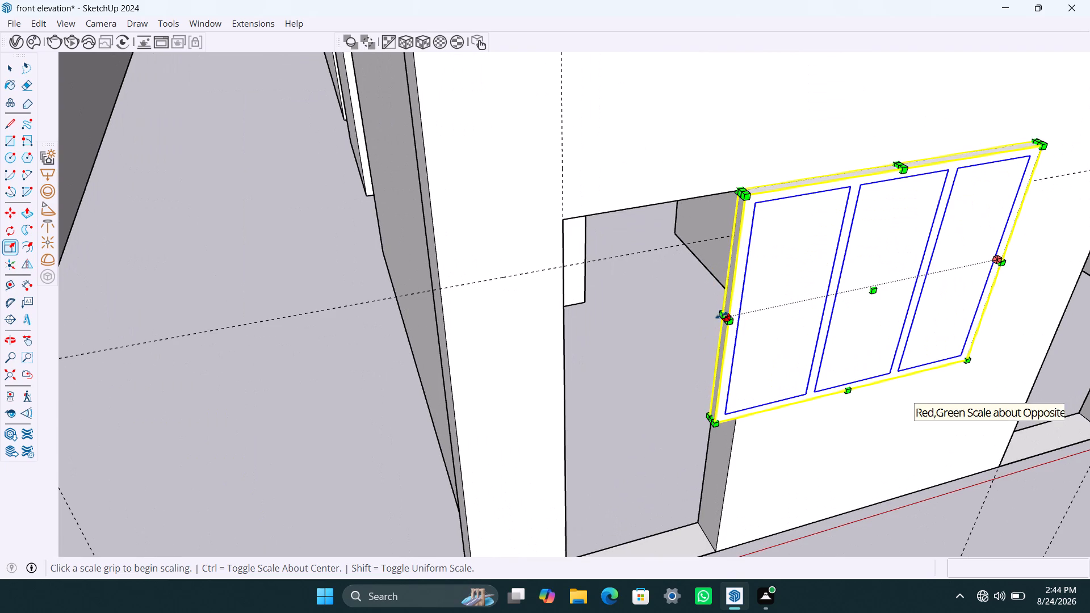
pyautogui.click(722, 315)
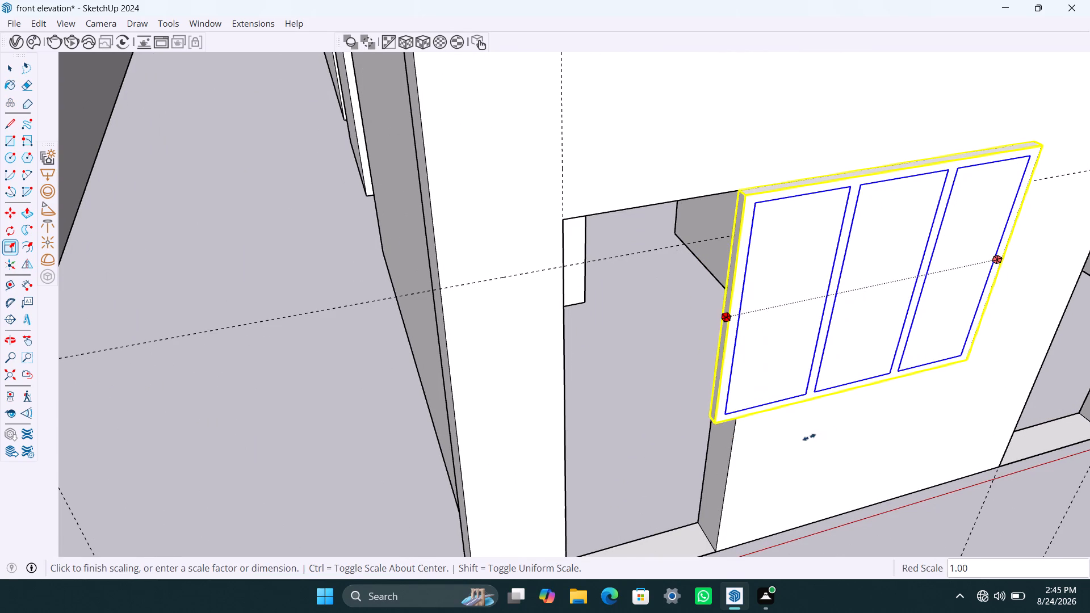
pyautogui.click(826, 435)
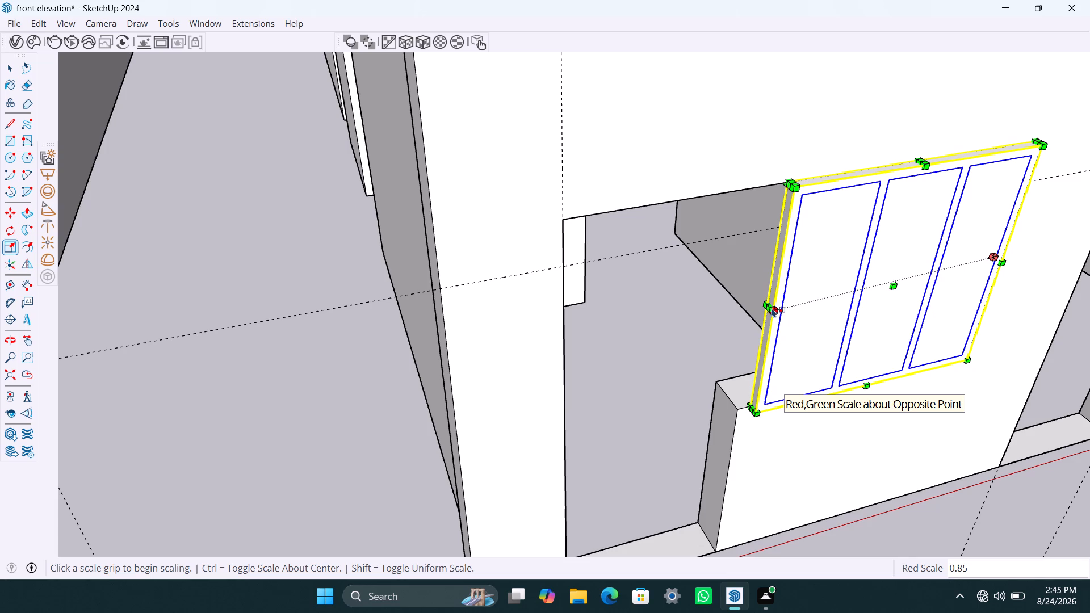
# Scale the original window's width along the red axis by 1.06 so its doorway-side edge meets the sill wall's end.
pyautogui.scroll(7, 769, 306)
pyautogui.click(769, 304)
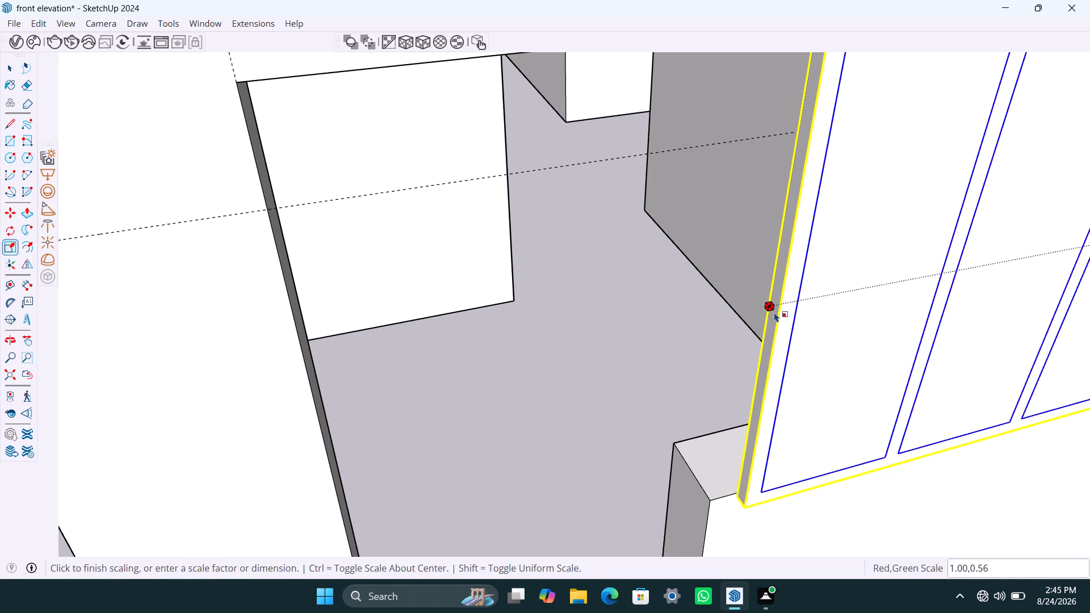
pyautogui.press('Escape')
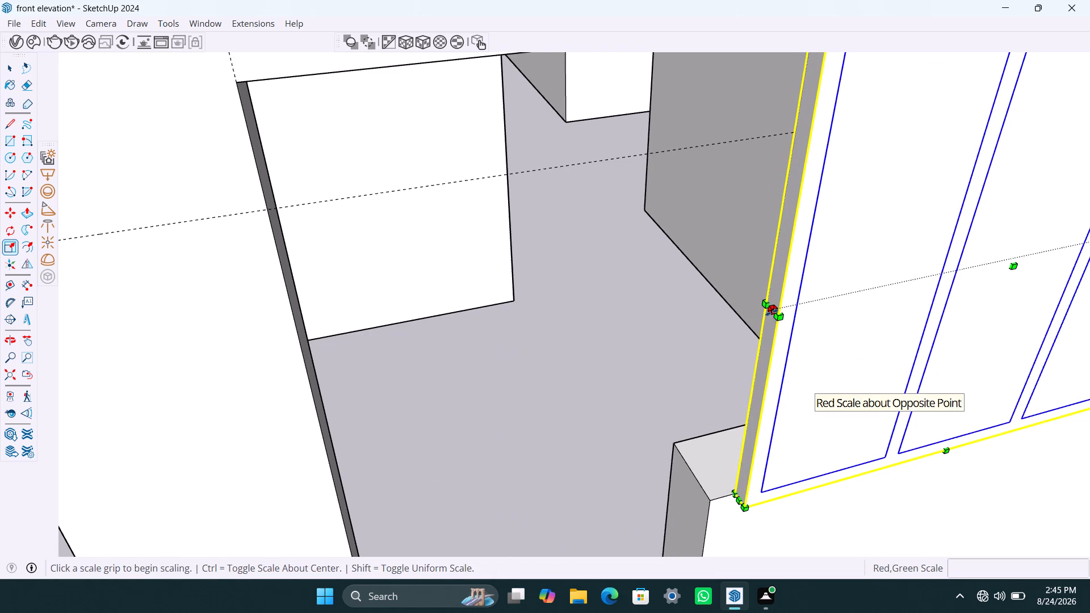
pyautogui.click(772, 312)
pyautogui.click(757, 353)
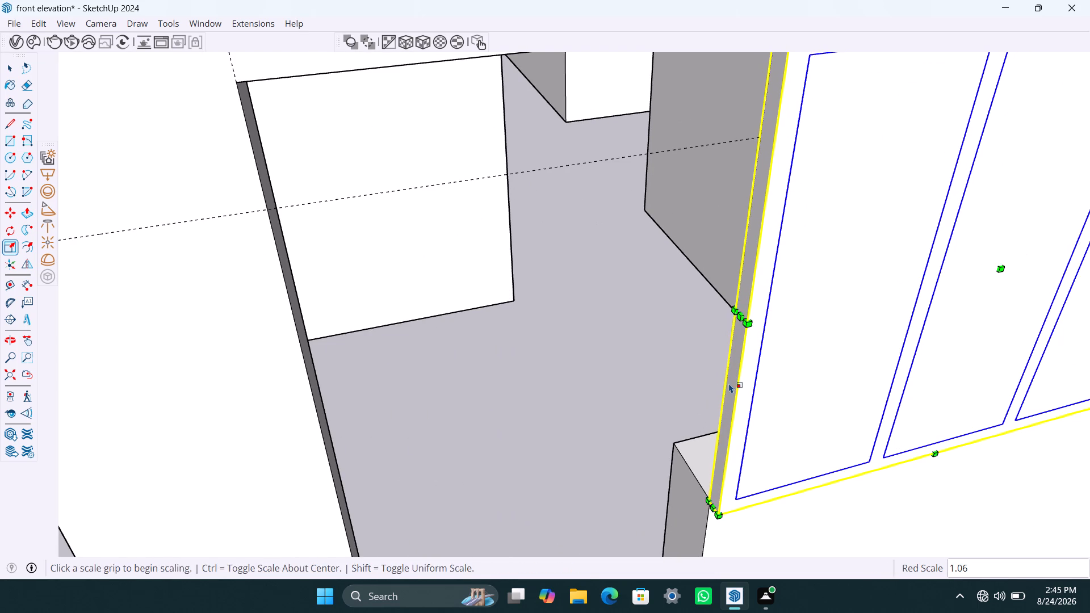
pyautogui.press('space')
pyautogui.scroll(-11, 727, 489)
pyautogui.moveTo(769, 484); pyautogui.dragTo(602, 391, button='middle')
pyautogui.scroll(-13, 617, 388)
pyautogui.click(957, 284)
pyautogui.scroll(-4, 713, 456)
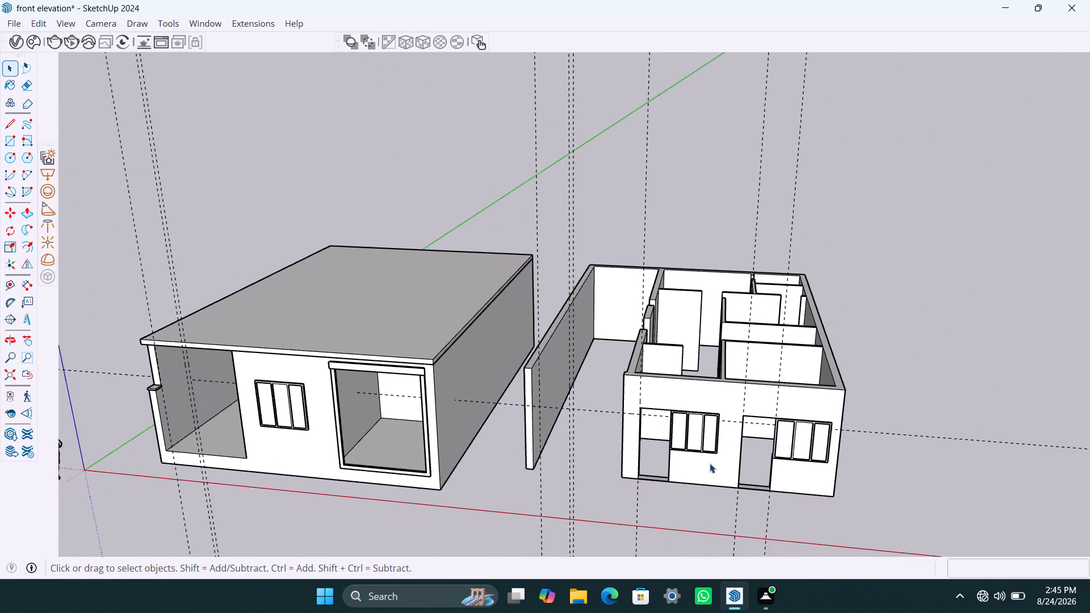
# Inside the wall group, draw a rectangle covering the full-height doorway beside the original window and make it a group.
pyautogui.moveTo(710, 463); pyautogui.dragTo(734, 447, button='middle')
pyautogui.scroll(4, 703, 445)
pyautogui.moveTo(691, 460); pyautogui.dragTo(695, 446, button='middle')
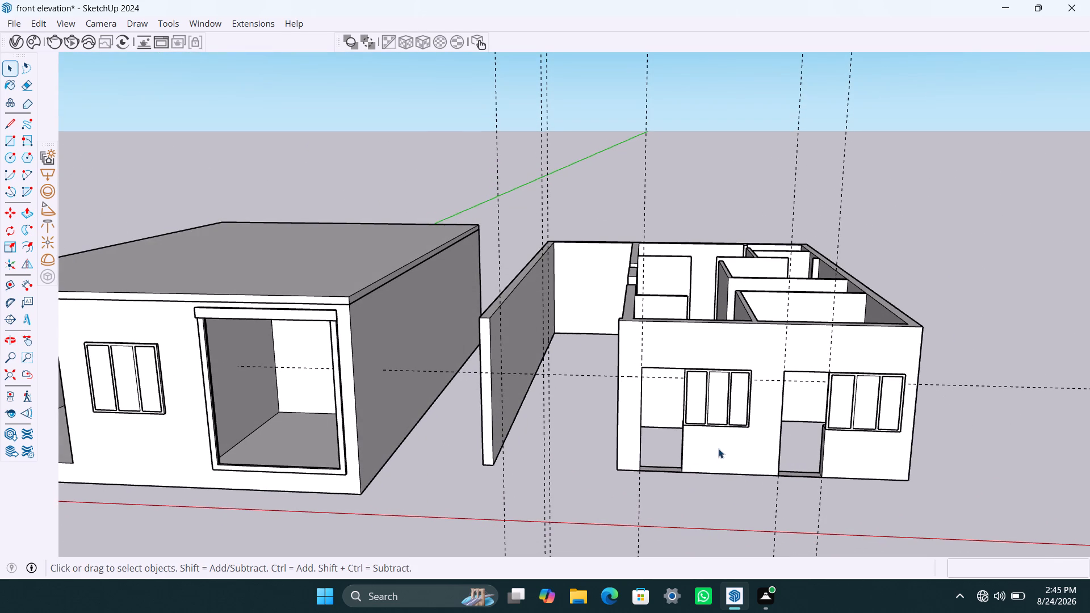
pyautogui.press('r')
pyautogui.press('space')
pyautogui.click(655, 347)
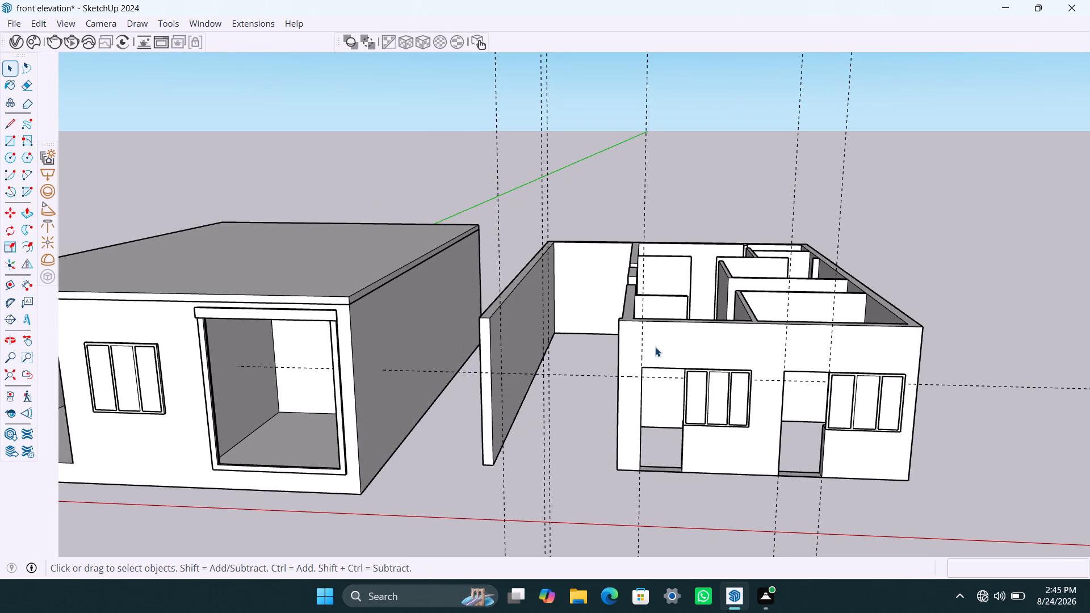
pyautogui.doubleClick(655, 347)
pyautogui.click(655, 352)
pyautogui.tripleClick(657, 362)
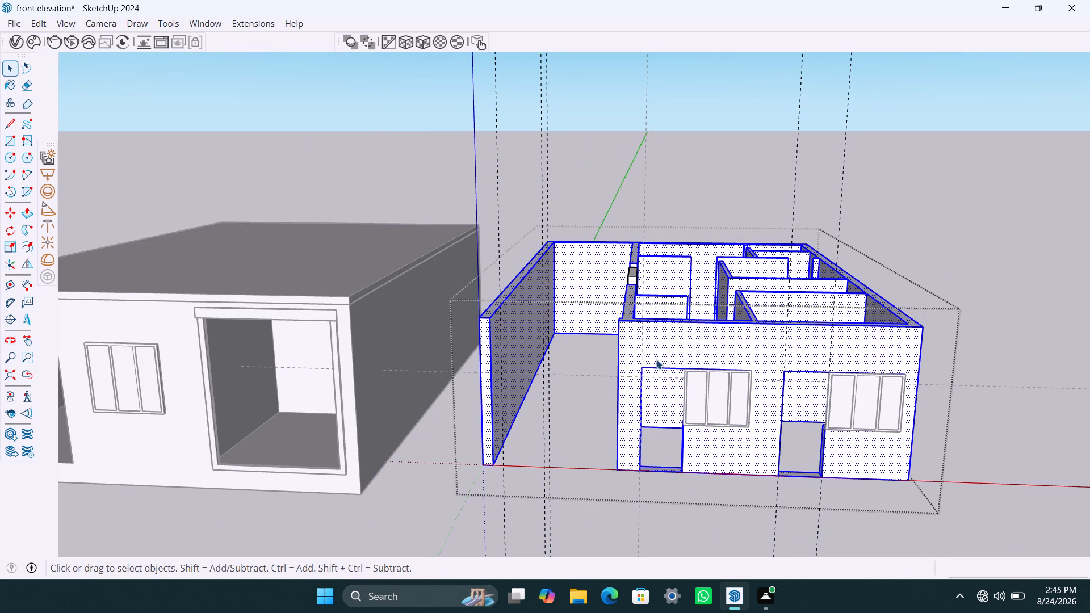
pyautogui.press('r')
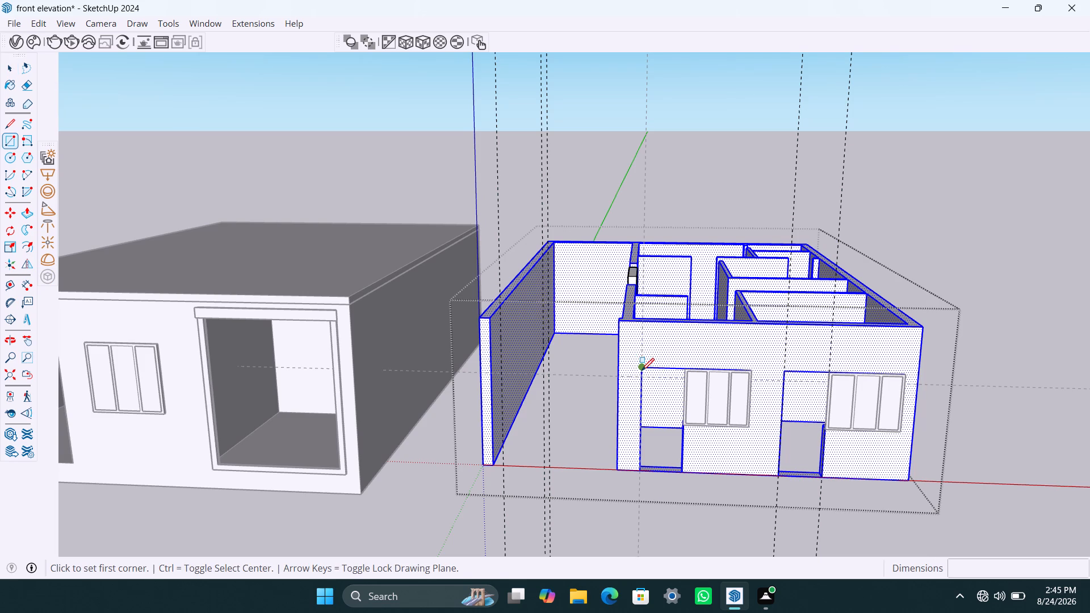
pyautogui.click(642, 371)
pyautogui.click(683, 468)
pyautogui.press('space')
pyautogui.doubleClick(663, 442)
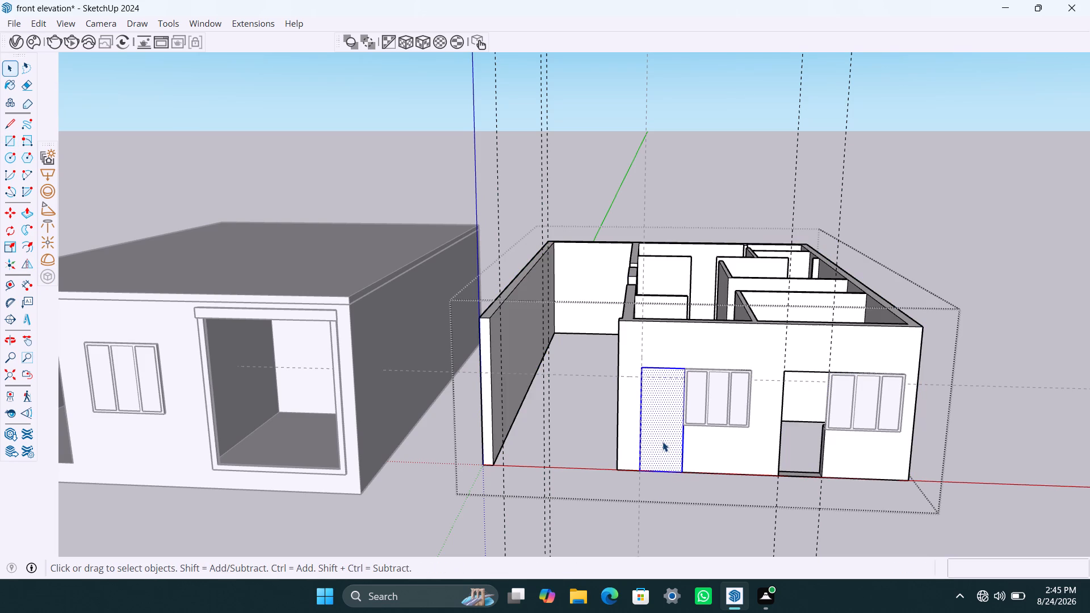
pyautogui.rightClick(663, 442)
pyautogui.click(706, 213)
# Offset the doorway panel's outline inward 2" and delete the inner face, leaving only a door frame.
pyautogui.tripleClick(665, 405)
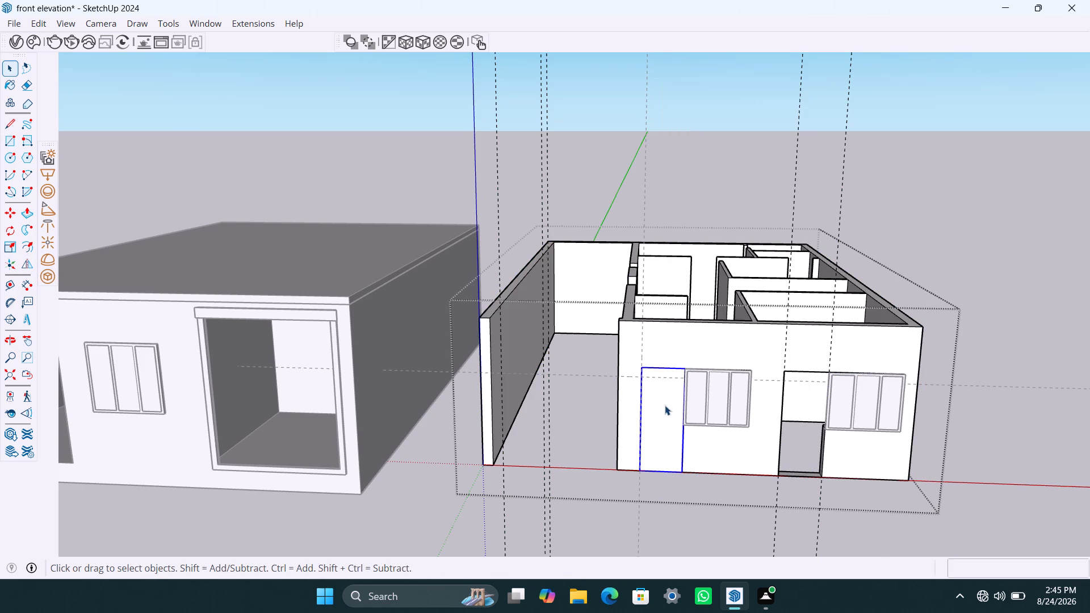
pyautogui.press('f')
pyautogui.click(655, 404)
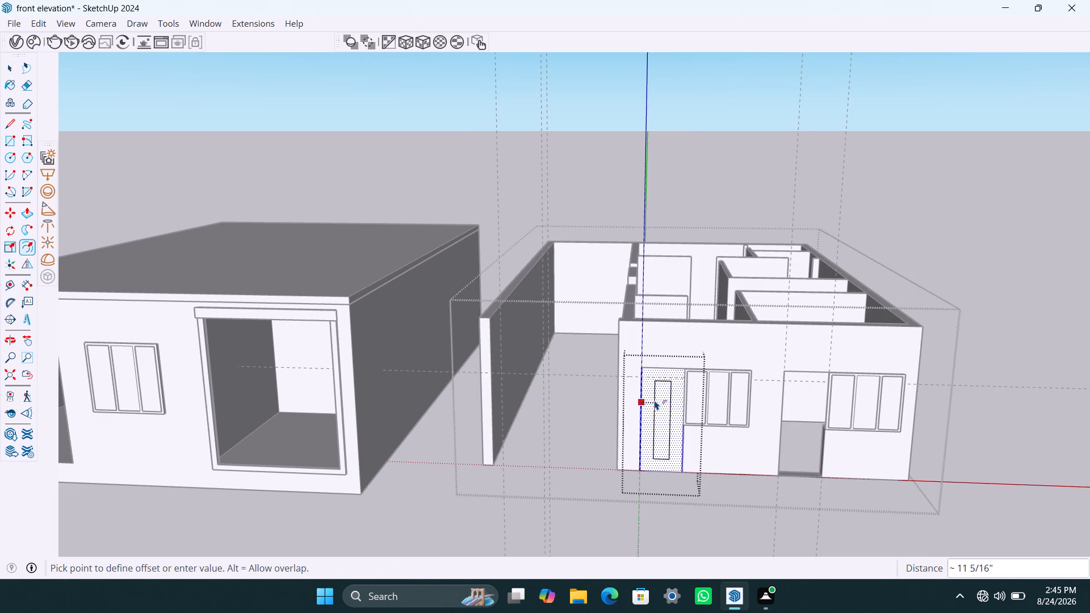
pyautogui.press('2')
pyautogui.hotkey('shift', '"')
pyautogui.press('Return')
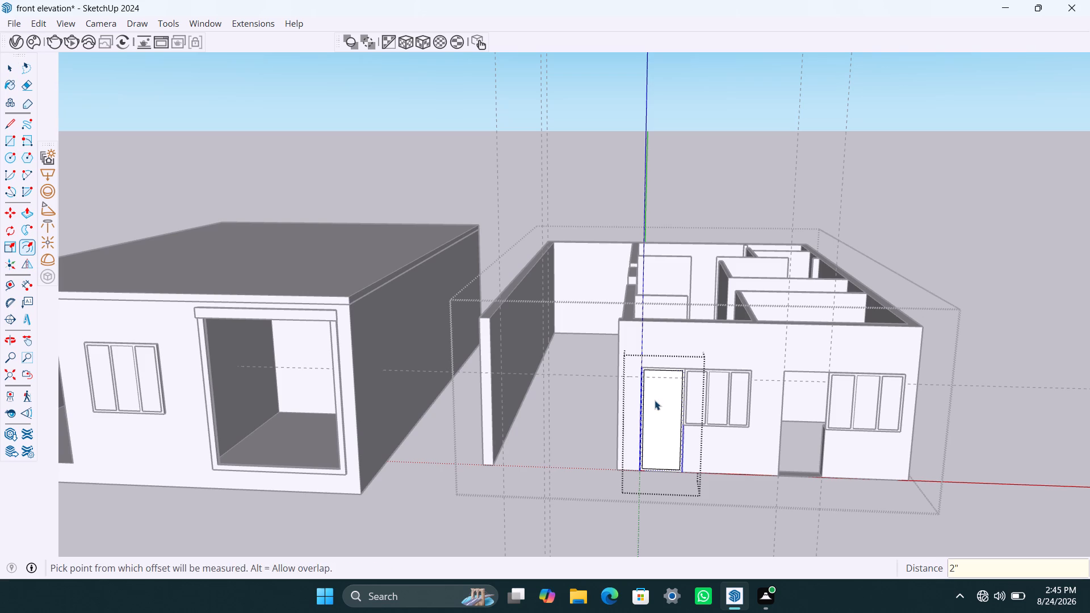
pyautogui.press('space')
pyautogui.click(655, 400)
pyautogui.press('Delete')
# Push/Pull the first door frame's face 2".
pyautogui.scroll(15, 657, 433)
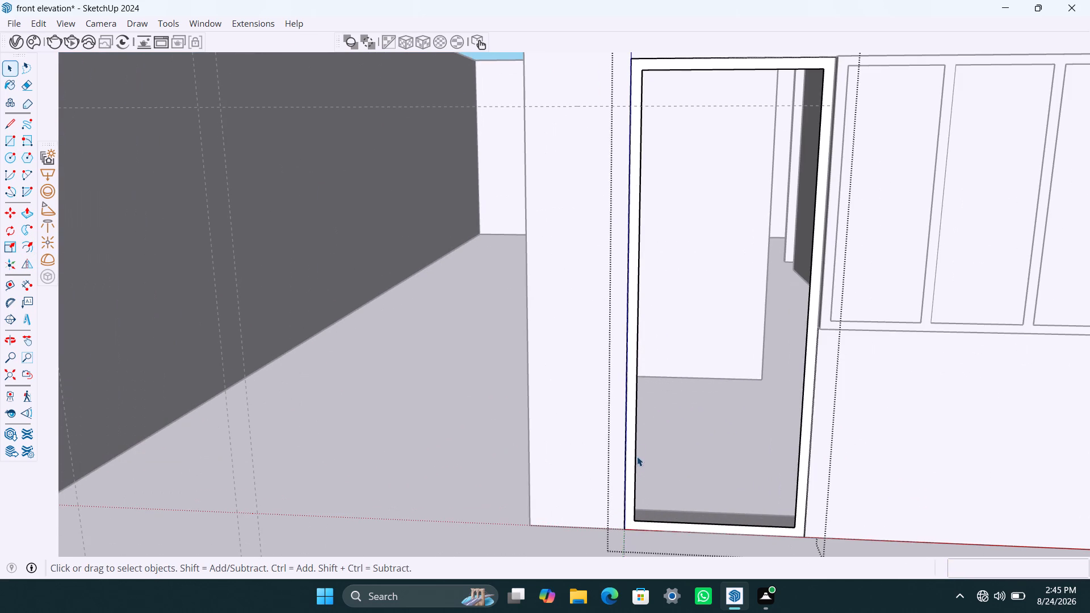
pyautogui.click(631, 440)
pyautogui.press('p')
pyautogui.click(630, 440)
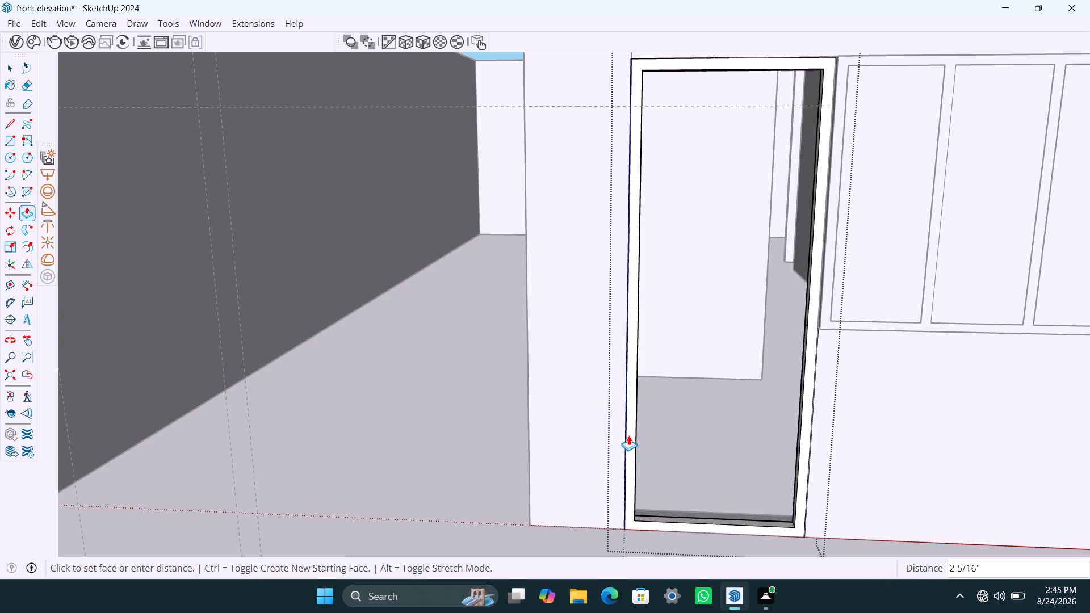
pyautogui.write('2"')
pyautogui.press('Return')
pyautogui.press('space')
# Delete the stray edge crossing the inner side of the first door frame at sill height, and leave the frame group.
pyautogui.scroll(-11, 684, 433)
pyautogui.moveTo(701, 473); pyautogui.dragTo(701, 473, button='middle')
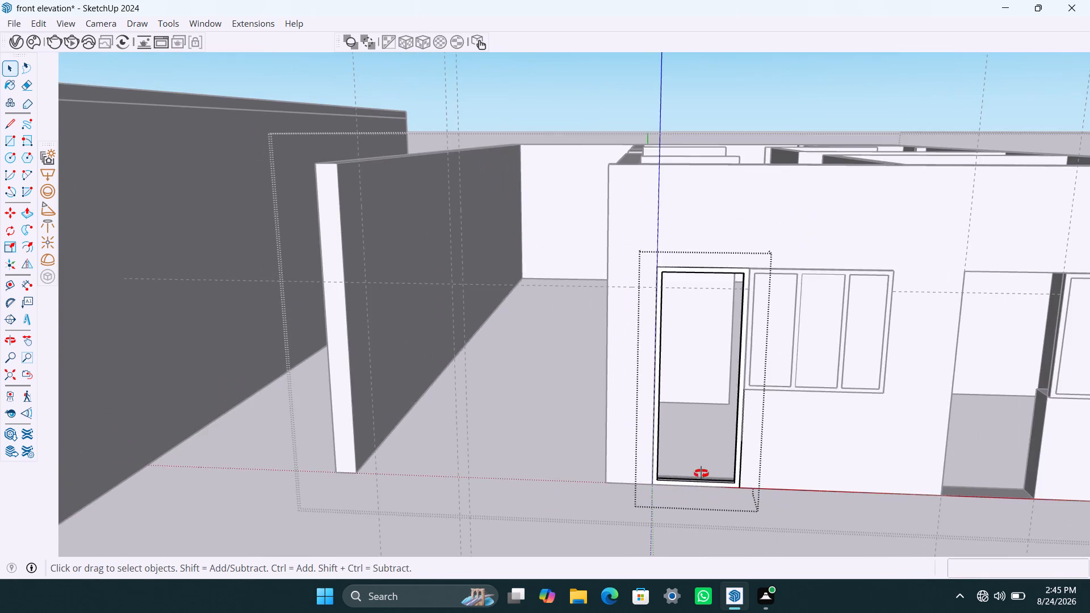
pyautogui.moveTo(701, 473); pyautogui.dragTo(857, 487, button='middle')
pyautogui.scroll(8, 1003, 392)
pyautogui.click(983, 318)
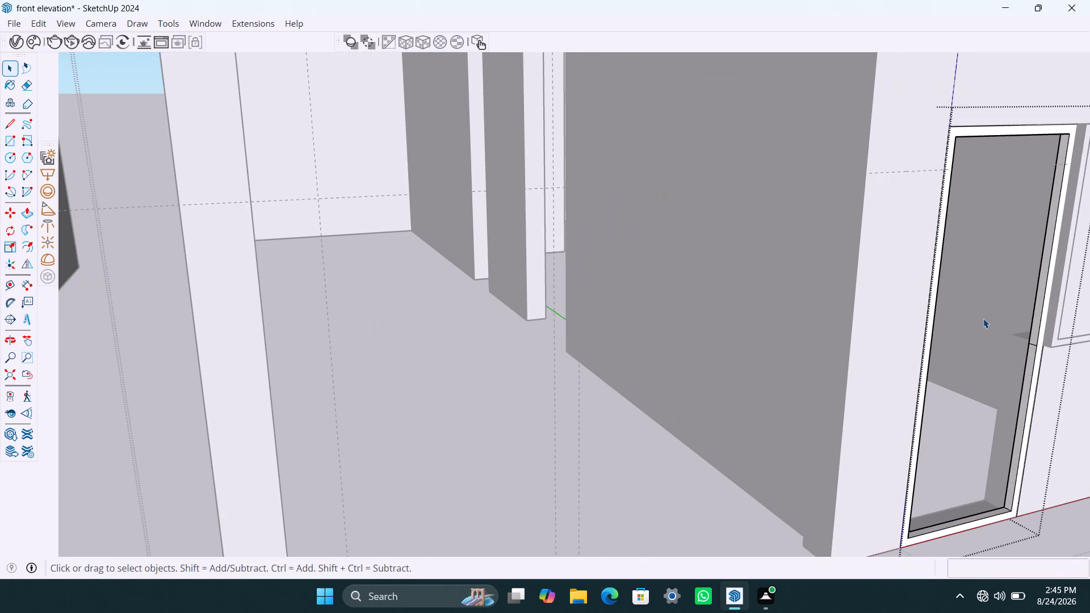
pyautogui.scroll(1, 1028, 349)
pyautogui.click(1054, 533)
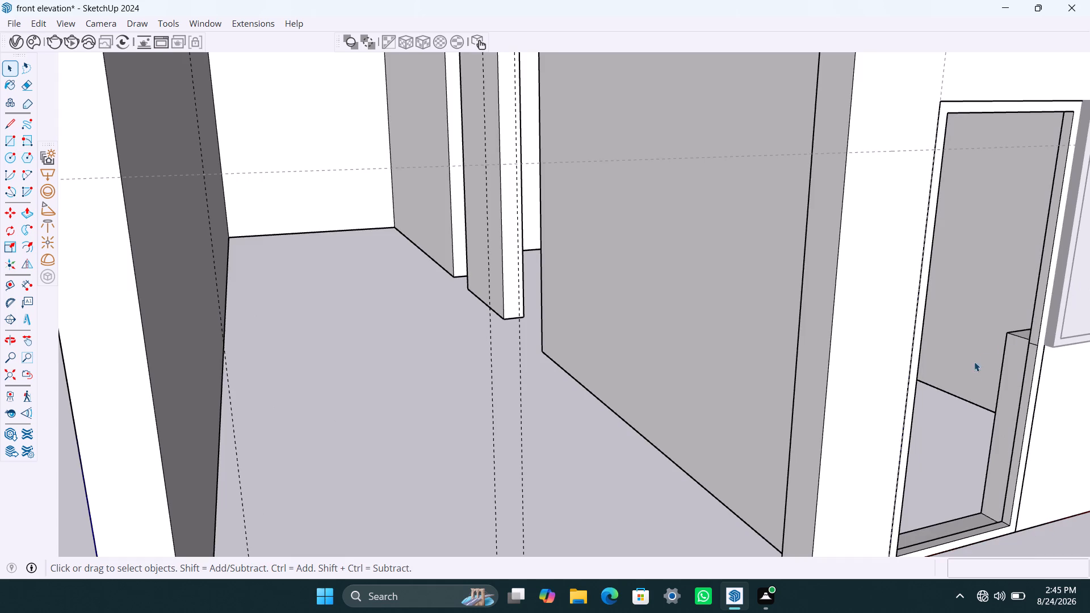
pyautogui.scroll(6, 1035, 344)
pyautogui.click(1036, 346)
pyautogui.tripleClick(1036, 345)
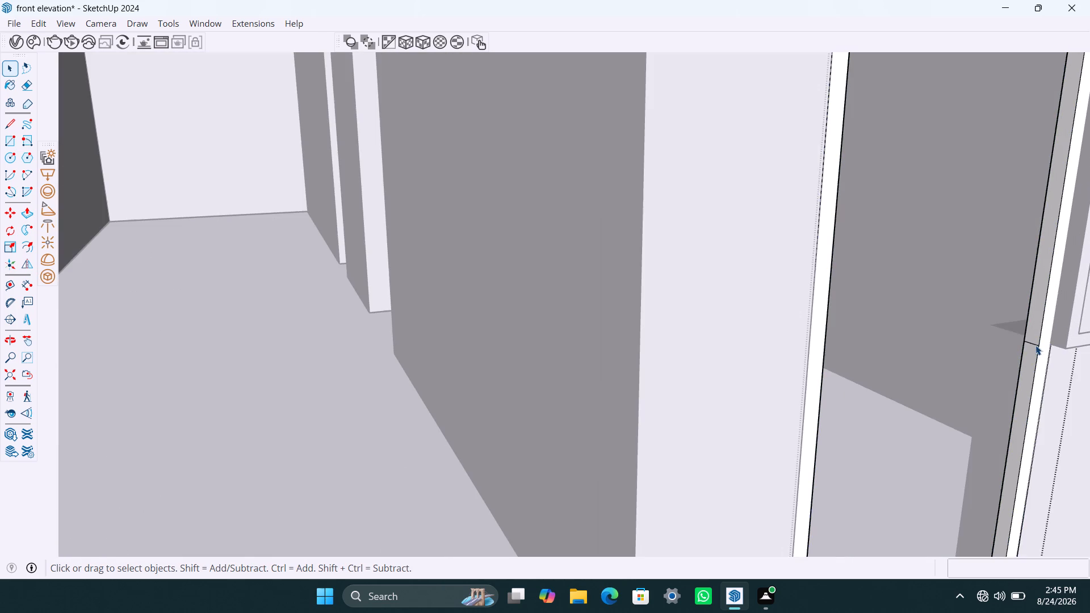
pyautogui.click(1033, 345)
pyautogui.press('Delete')
pyautogui.scroll(-12, 983, 457)
pyautogui.moveTo(912, 446); pyautogui.dragTo(765, 465, button='middle')
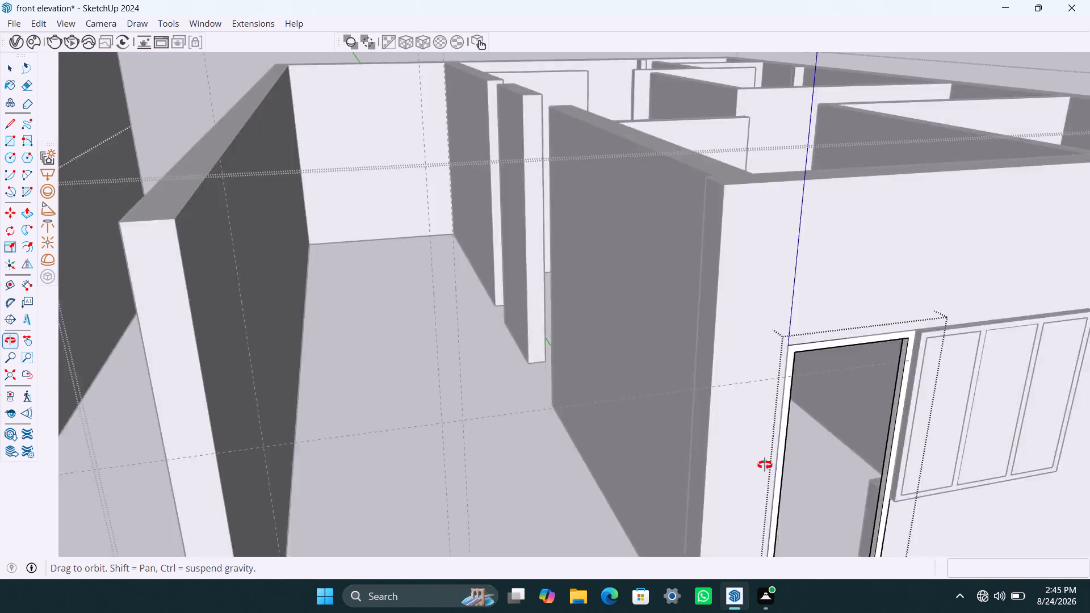
pyautogui.moveTo(765, 465); pyautogui.dragTo(544, 460, button='middle')
pyautogui.scroll(-11, 308, 269)
pyautogui.doubleClick(880, 331)
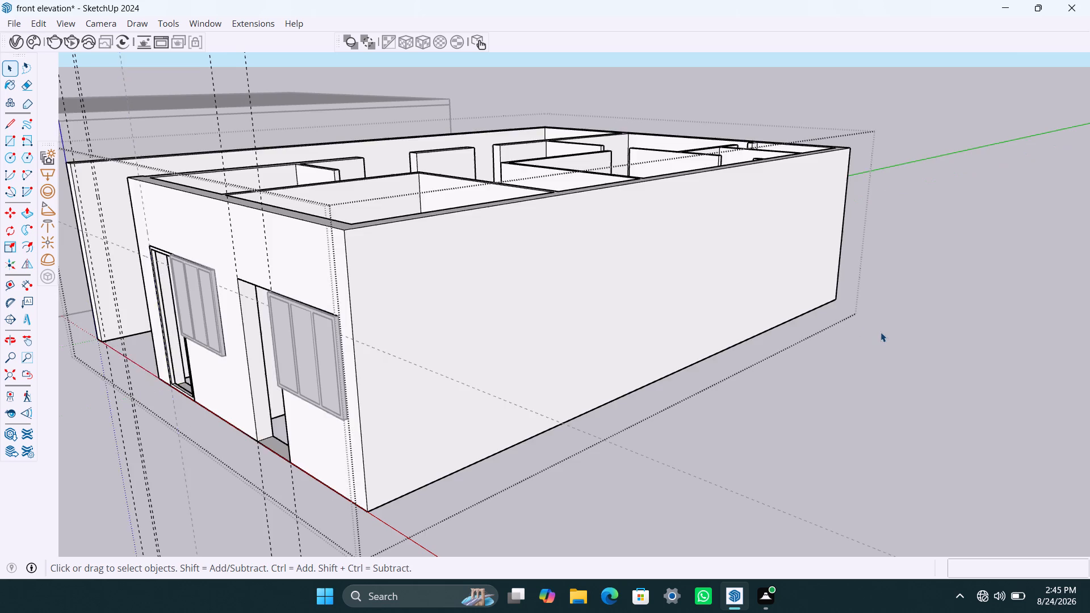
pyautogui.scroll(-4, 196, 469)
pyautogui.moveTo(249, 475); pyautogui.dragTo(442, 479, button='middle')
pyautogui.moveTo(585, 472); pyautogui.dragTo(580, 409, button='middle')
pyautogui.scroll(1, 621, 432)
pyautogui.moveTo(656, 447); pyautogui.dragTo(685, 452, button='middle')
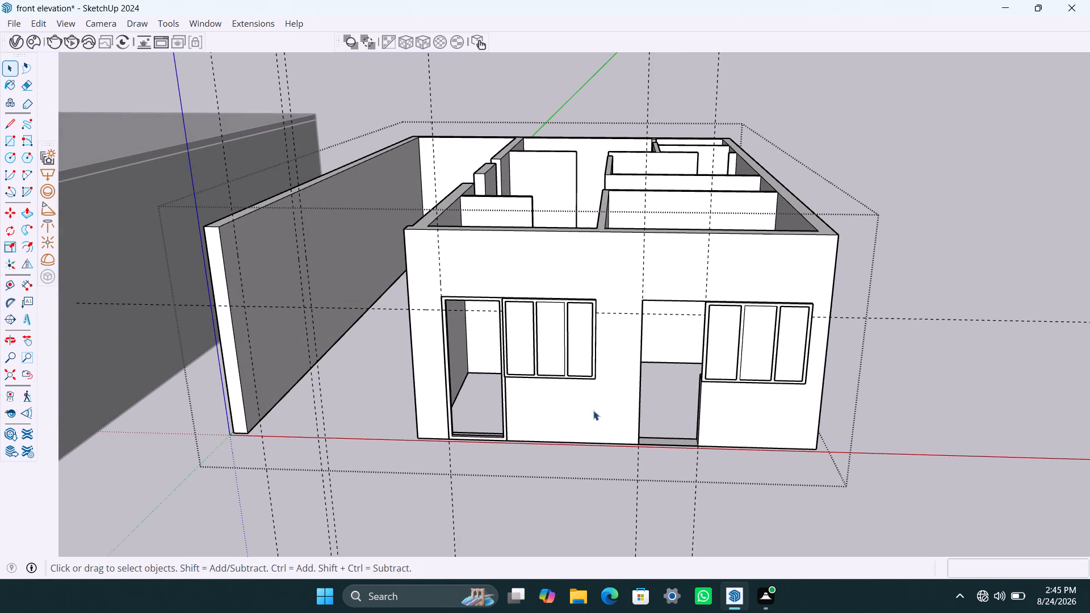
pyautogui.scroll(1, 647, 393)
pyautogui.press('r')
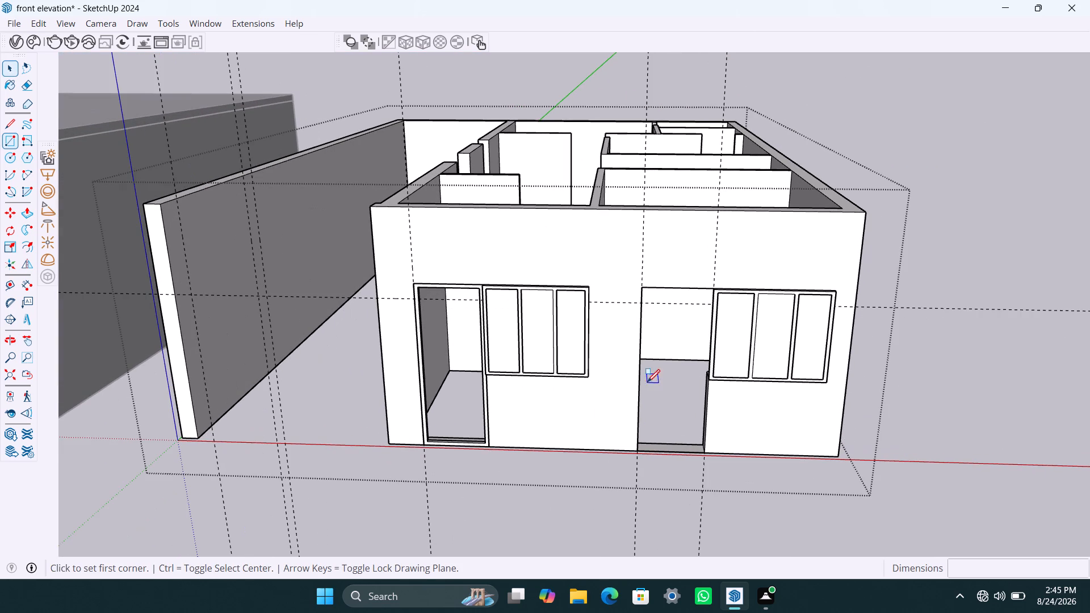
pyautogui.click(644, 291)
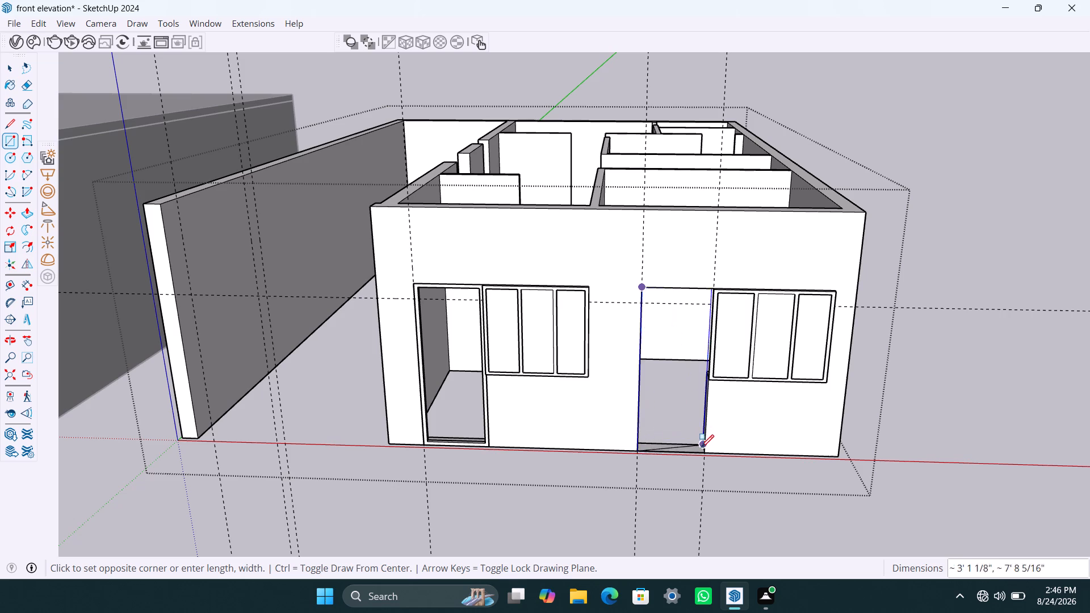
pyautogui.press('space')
# Inside the wall group, draw a rectangle 3' by about 7' 8 5/16" over the second doorway and make it a group.
pyautogui.doubleClick(780, 271)
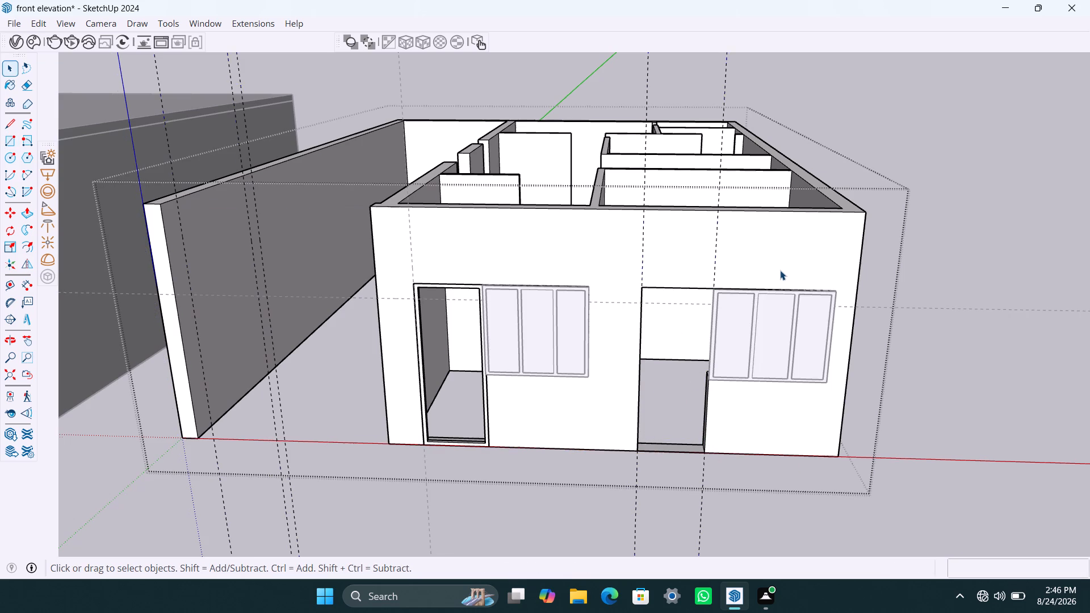
pyautogui.press('r')
pyautogui.click(642, 291)
pyautogui.click(708, 451)
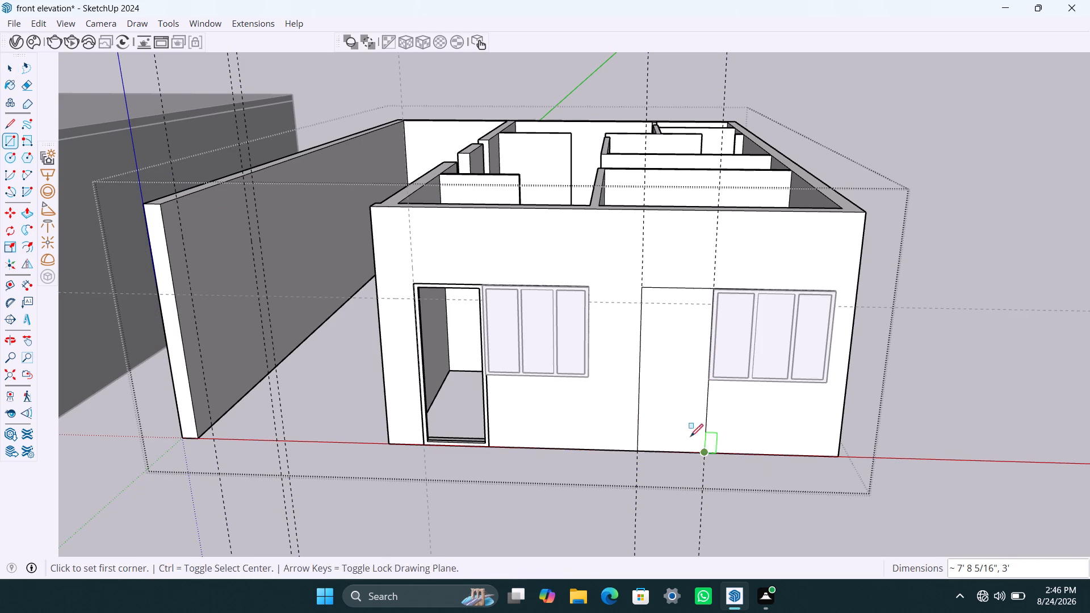
pyautogui.press('space')
pyautogui.doubleClick(681, 391)
pyautogui.rightClick(681, 391)
pyautogui.click(737, 163)
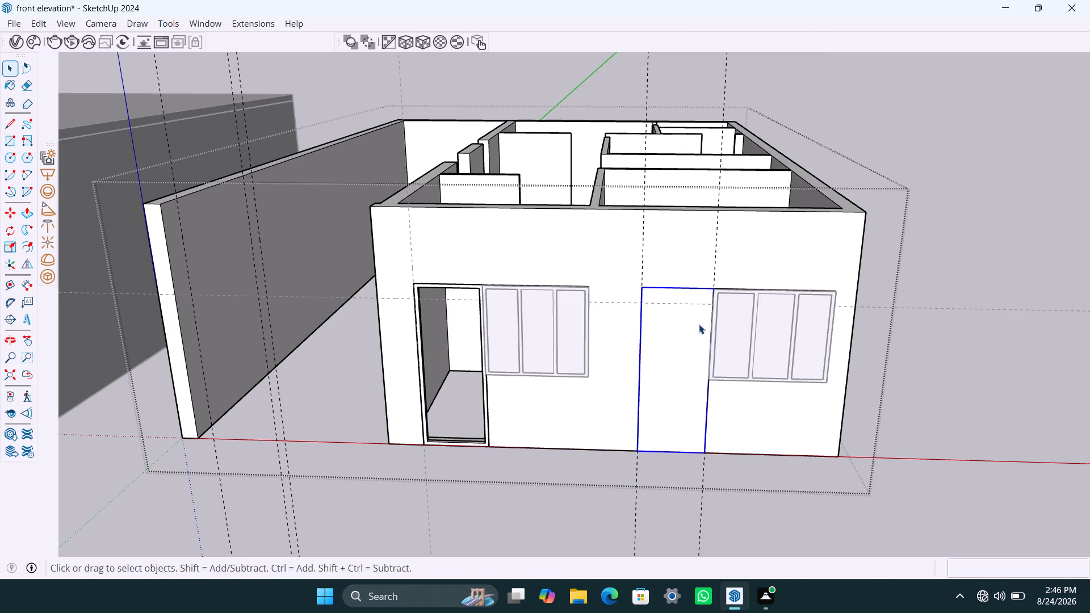
# Offset the second doorway panel's outline inward 2" and delete the inner face, leaving only a door frame.
pyautogui.tripleClick(675, 353)
pyautogui.press('f')
pyautogui.click(664, 345)
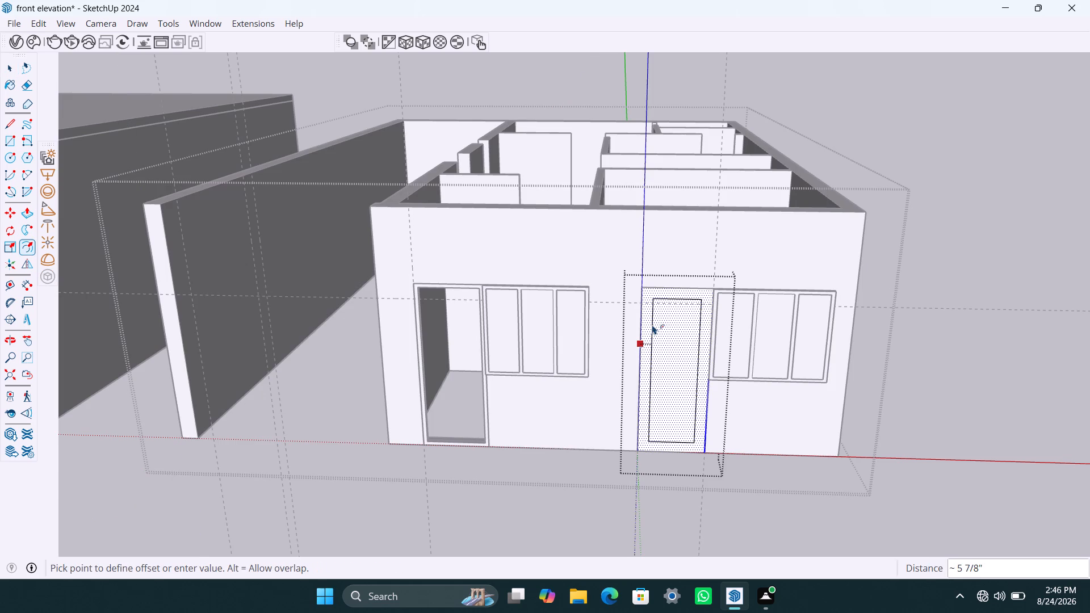
pyautogui.write('2"')
pyautogui.press('Return')
pyautogui.press('space')
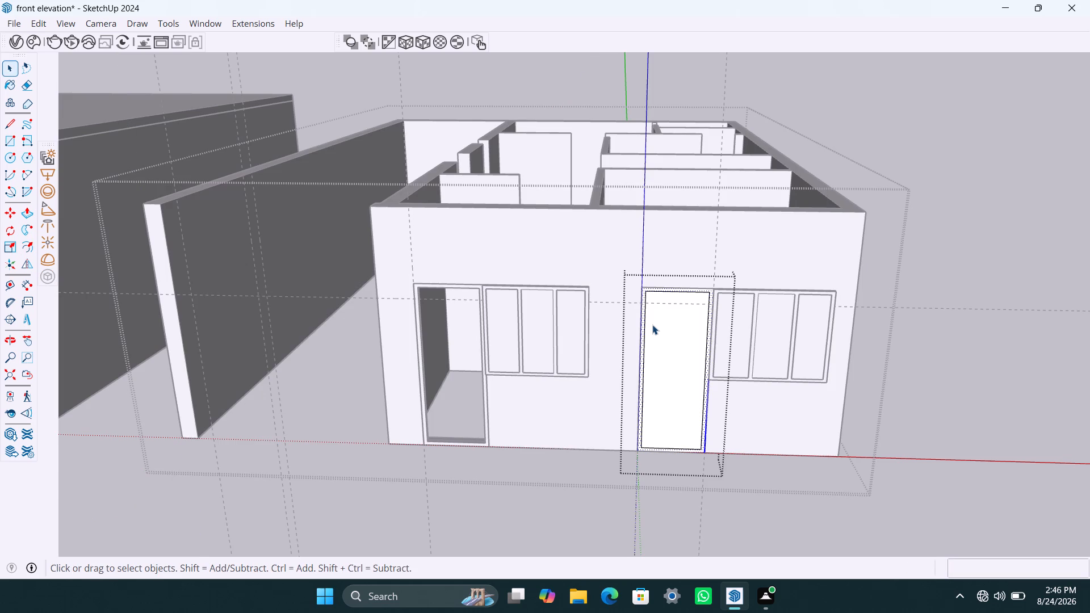
pyautogui.click(660, 337)
pyautogui.press('Delete')
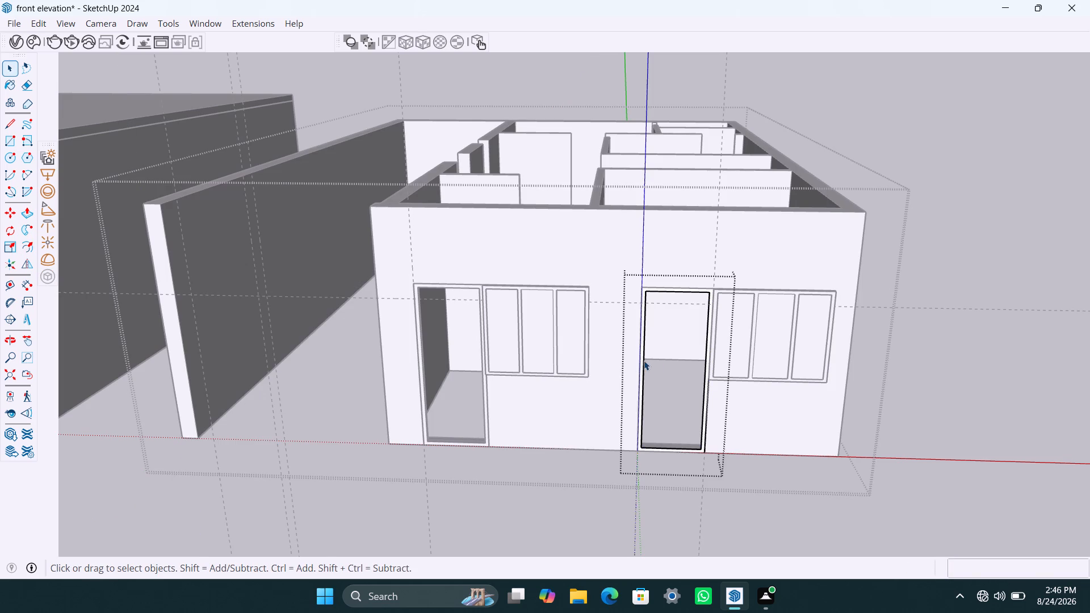
# Push/Pull the second door frame's front face outward 2".
pyautogui.scroll(6, 644, 361)
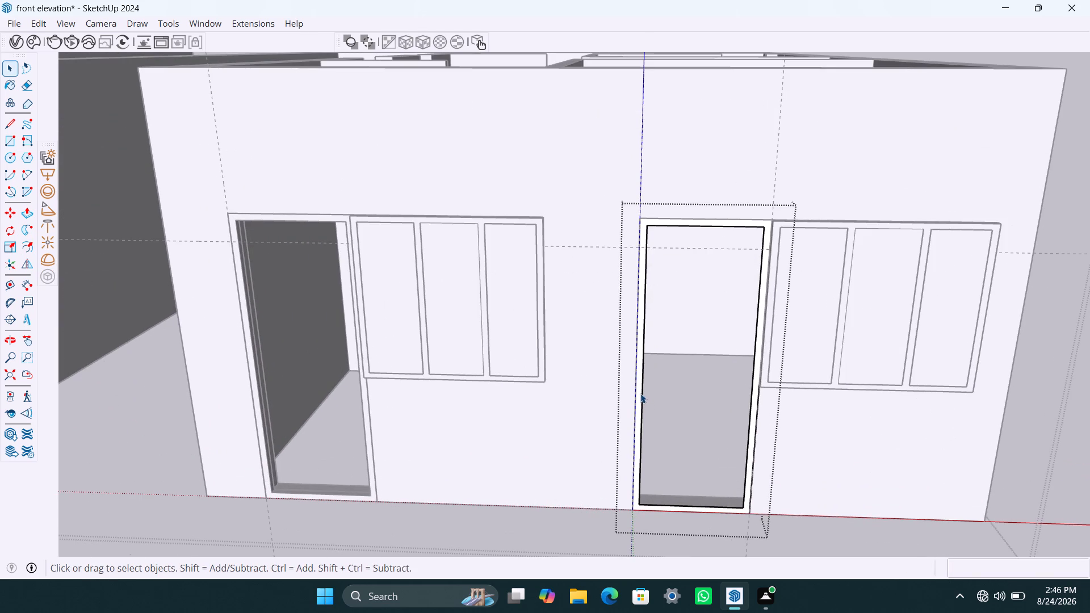
pyautogui.click(640, 393)
pyautogui.scroll(2, 640, 409)
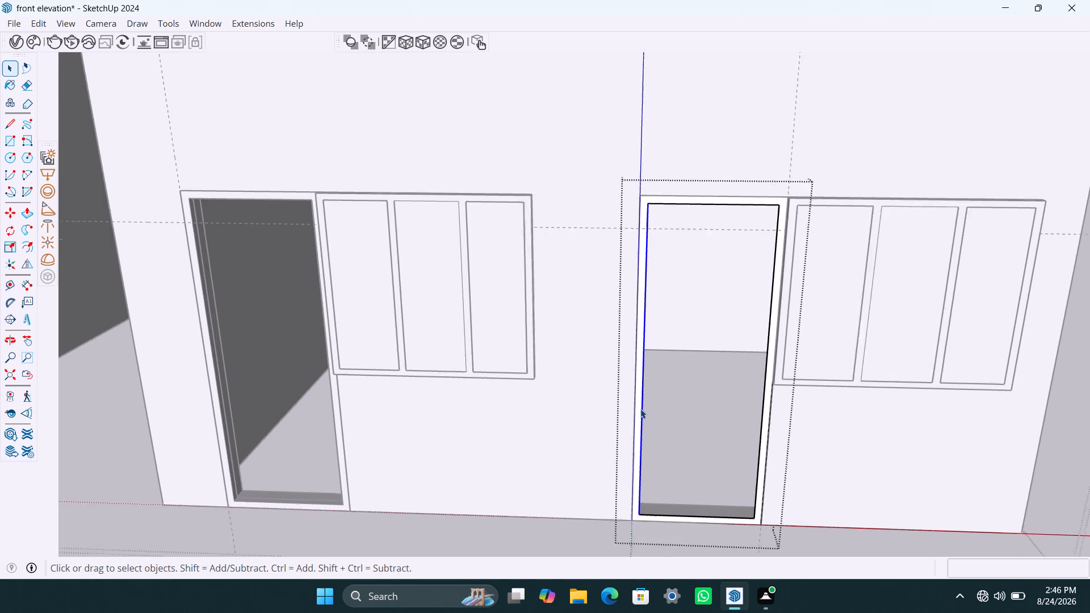
pyautogui.moveTo(653, 408); pyautogui.dragTo(781, 460, button='middle')
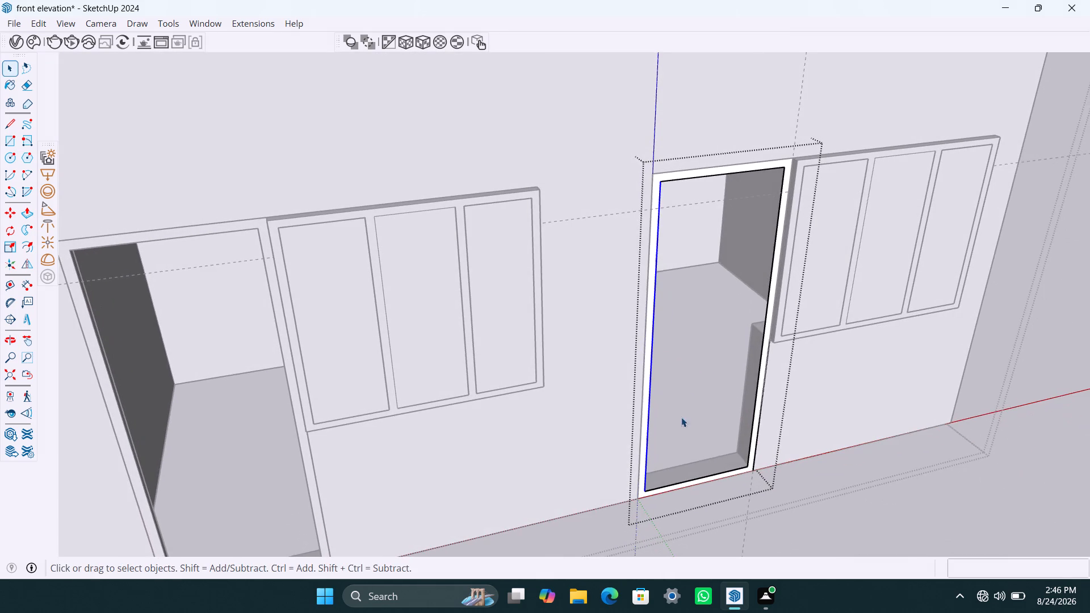
pyautogui.scroll(4, 650, 363)
pyautogui.click(647, 347)
pyautogui.press('p')
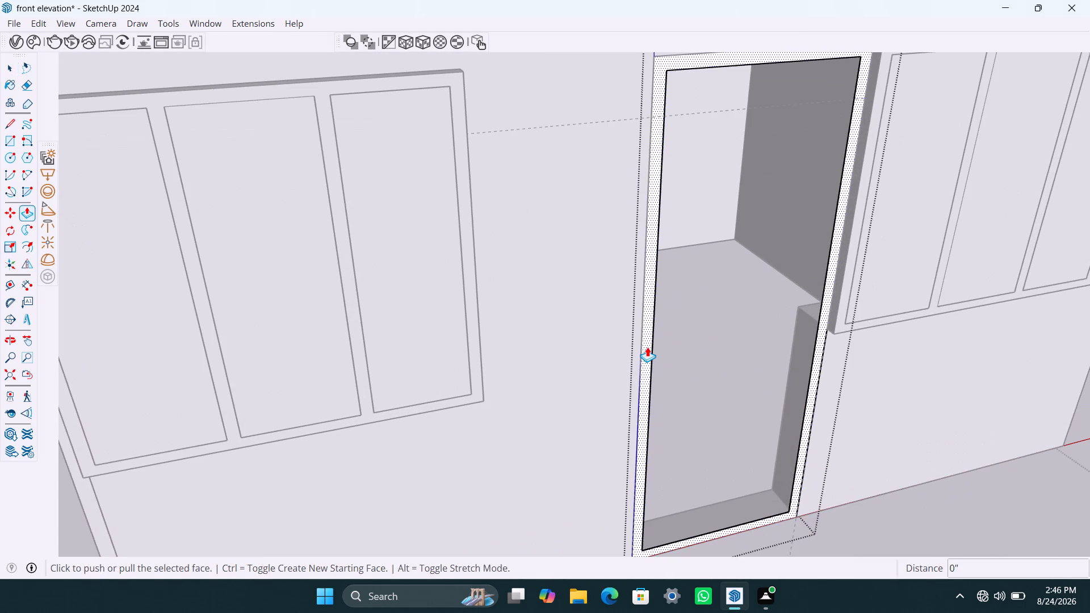
pyautogui.click(647, 347)
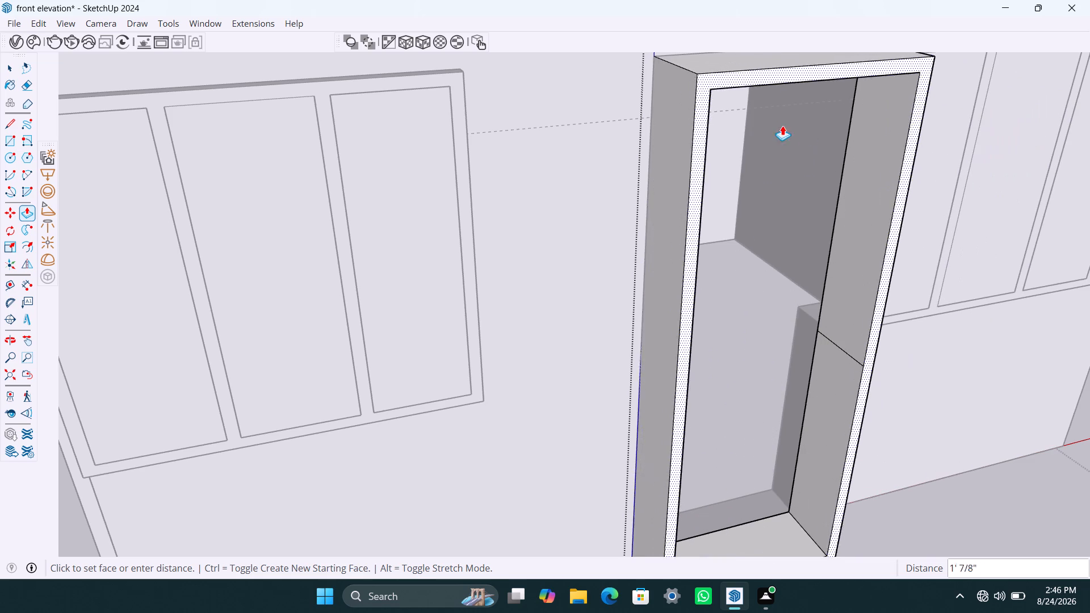
pyautogui.scroll(-2, 778, 152)
pyautogui.press('Escape')
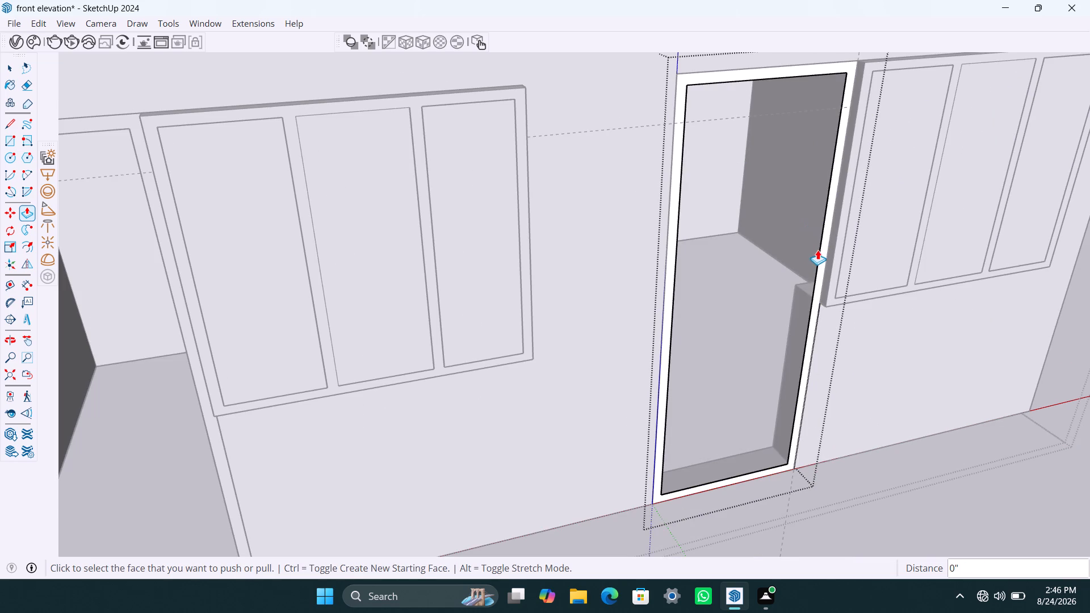
pyautogui.click(822, 257)
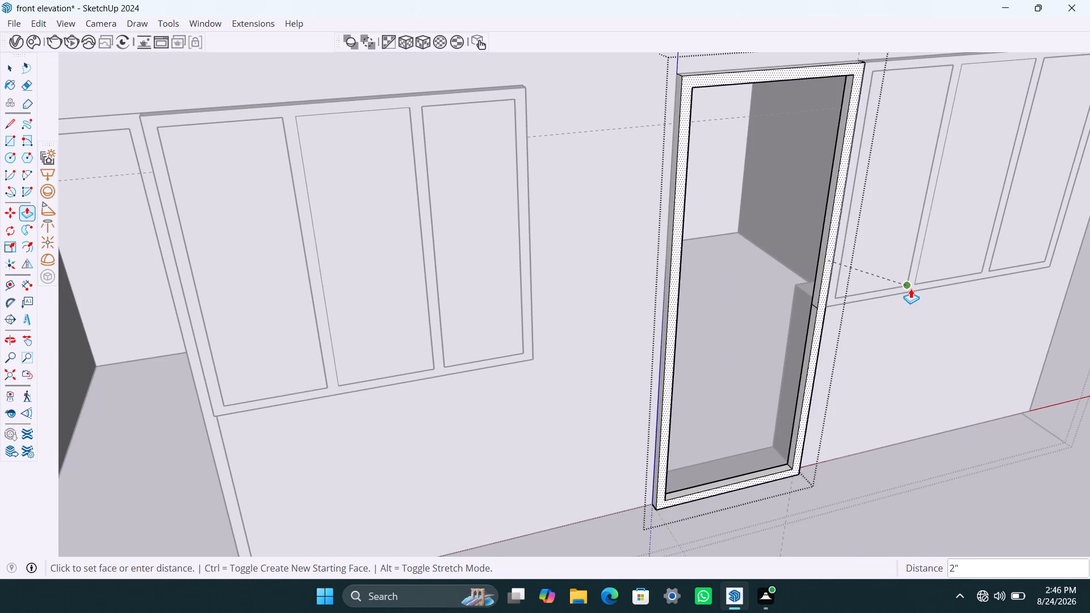
pyautogui.scroll(10, 913, 292)
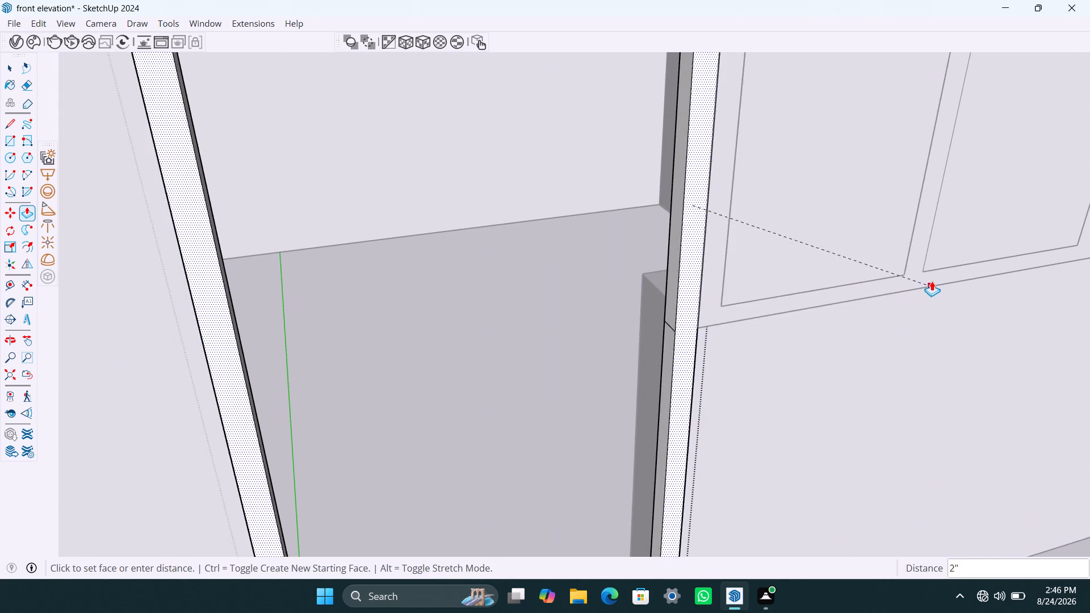
pyautogui.click(934, 288)
pyautogui.press('space')
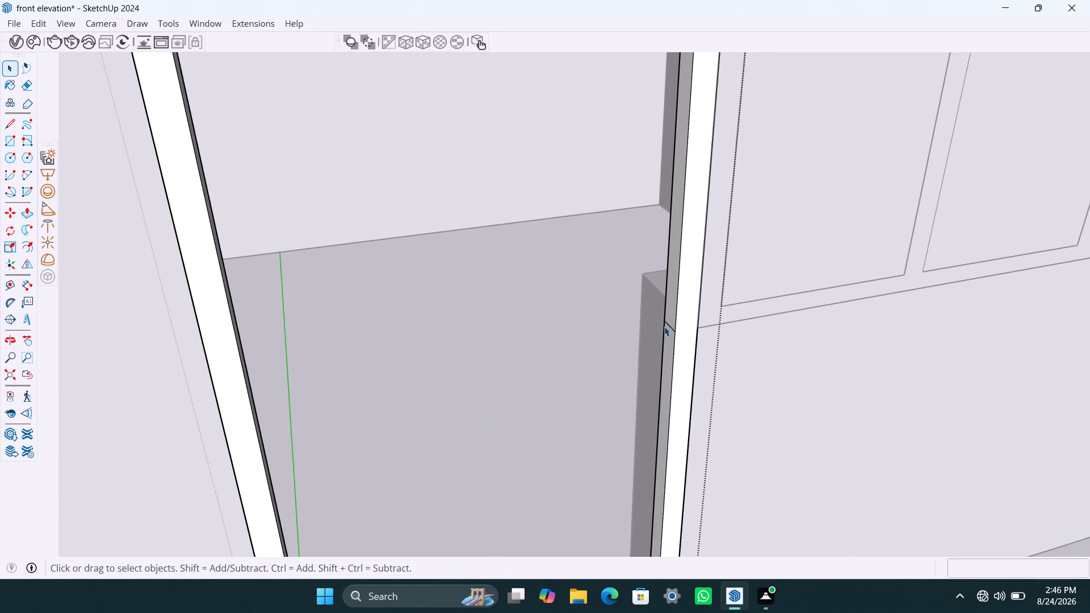
# Delete the stray edge crossing the inner side of the second door frame at sill height, and leave the frame group.
pyautogui.scroll(2, 664, 326)
pyautogui.click(670, 326)
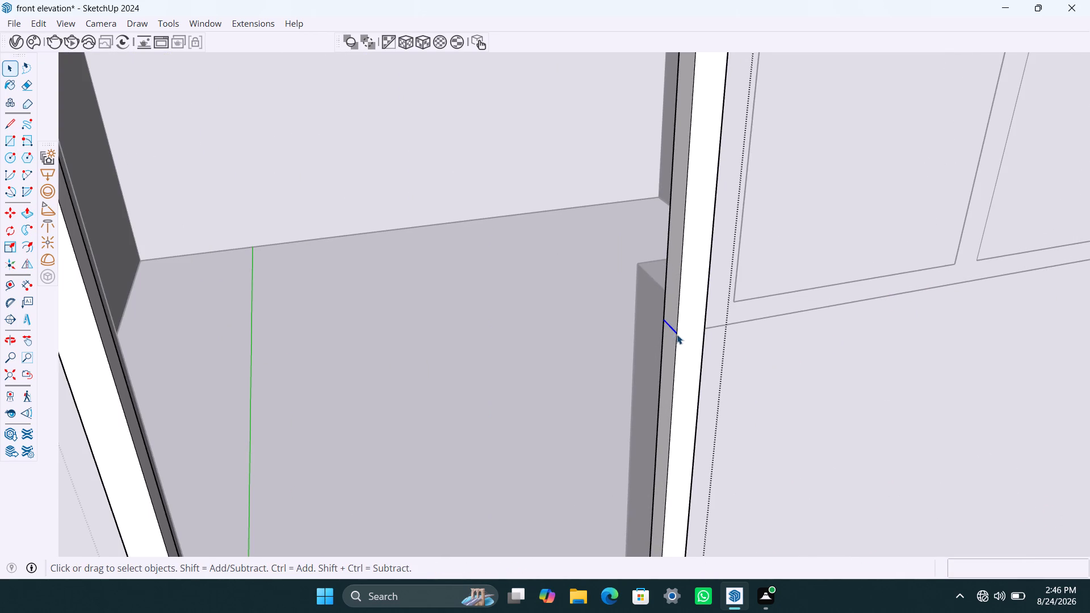
pyautogui.press('Delete')
pyautogui.scroll(-20, 540, 345)
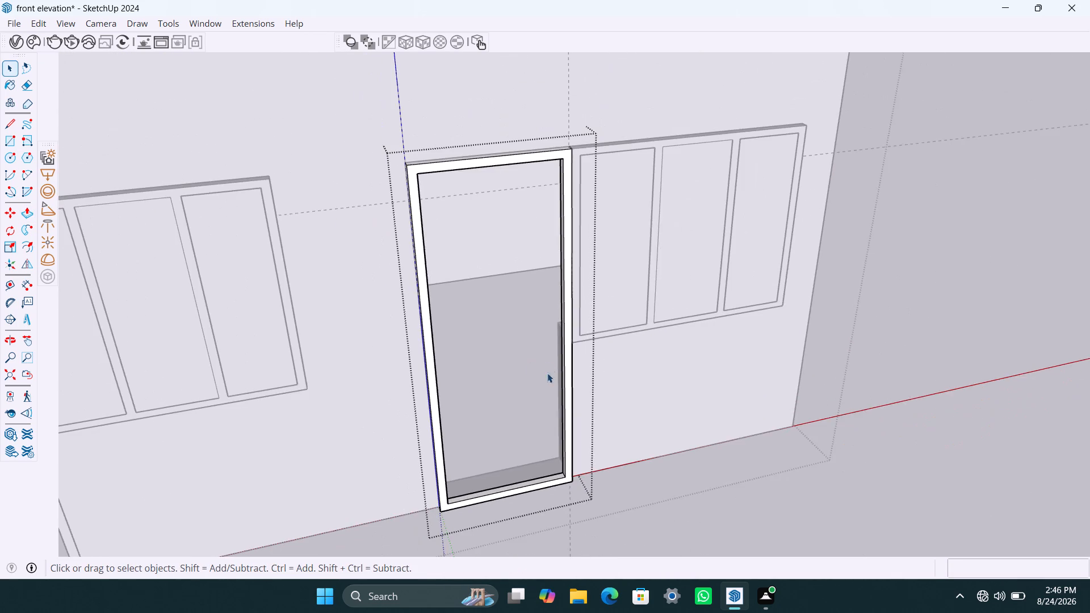
pyautogui.moveTo(547, 373); pyautogui.dragTo(333, 428, button='middle')
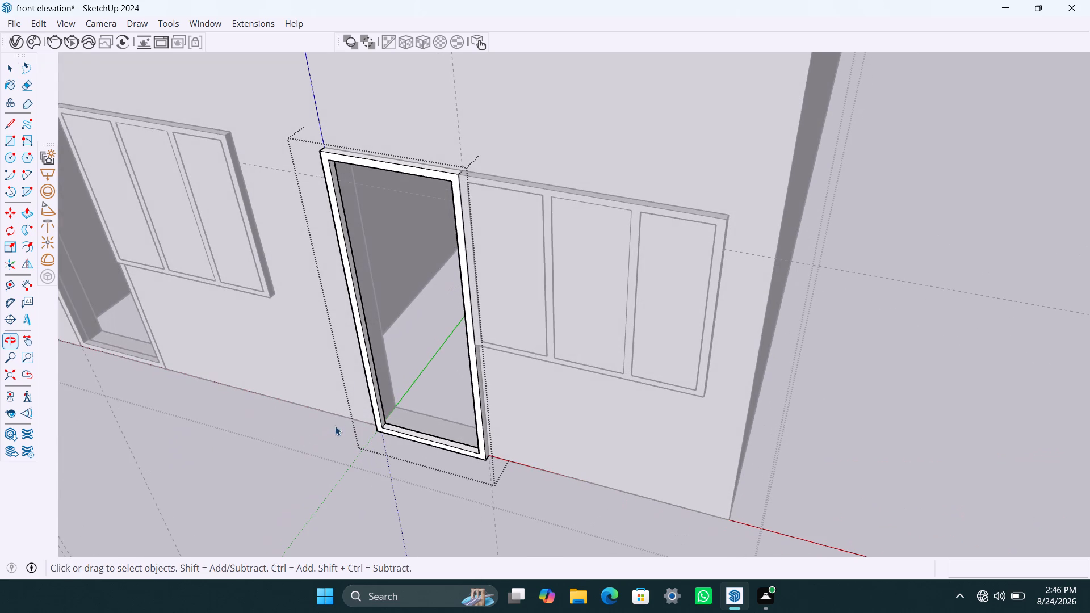
pyautogui.scroll(10, 386, 402)
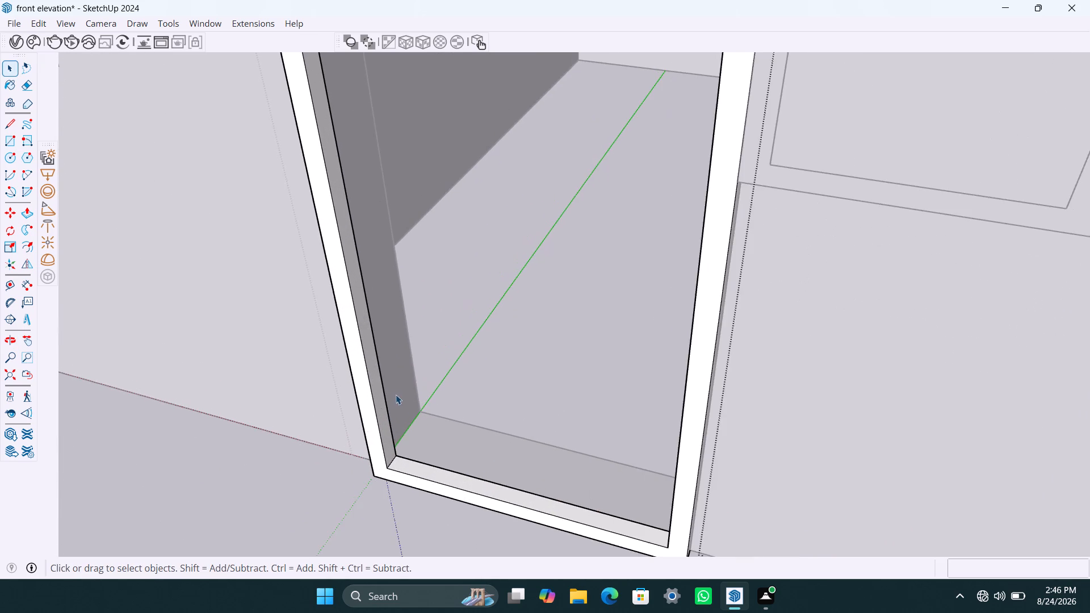
pyautogui.moveTo(396, 398); pyautogui.dragTo(281, 451, button='middle')
pyautogui.scroll(-6, 406, 372)
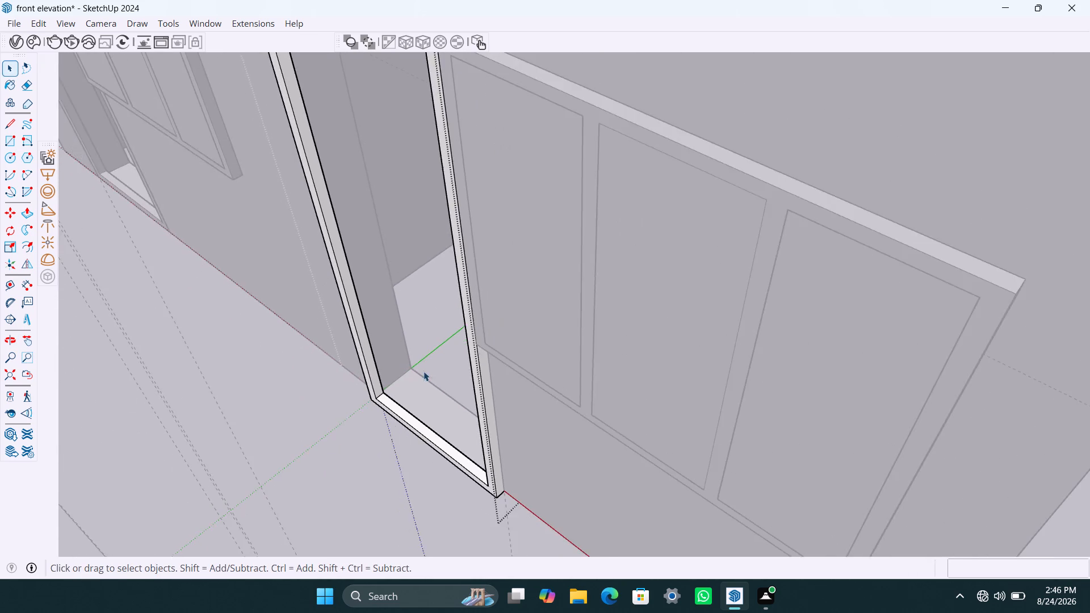
pyautogui.scroll(-5, 425, 372)
pyautogui.click(423, 392)
pyautogui.click(376, 420)
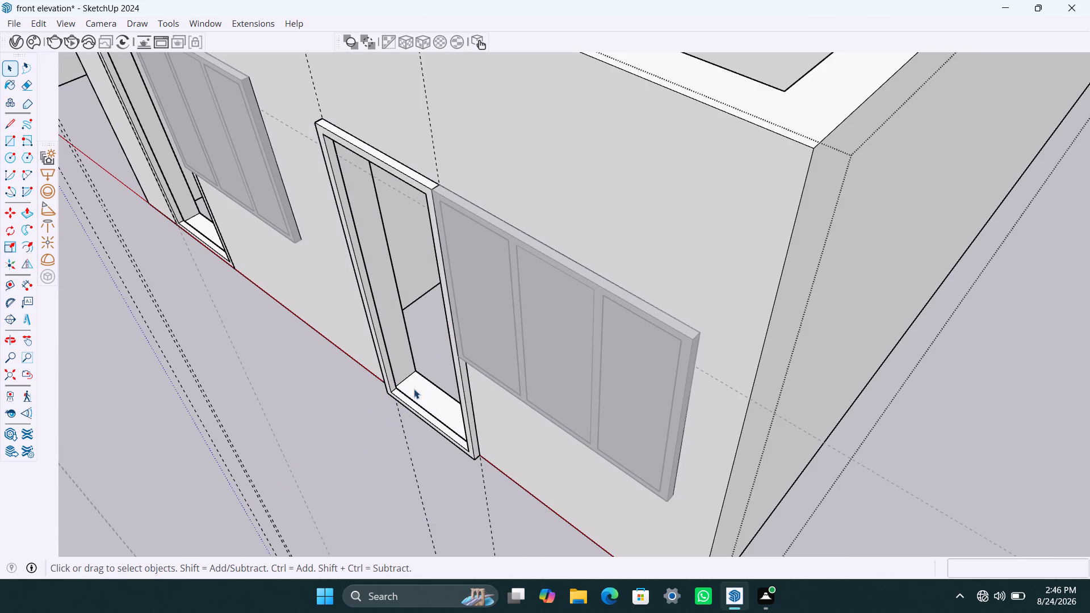
# Delete the threshold face and its remaining inner edge at the bottom of the second doorway.
pyautogui.click(416, 385)
pyautogui.press('Delete')
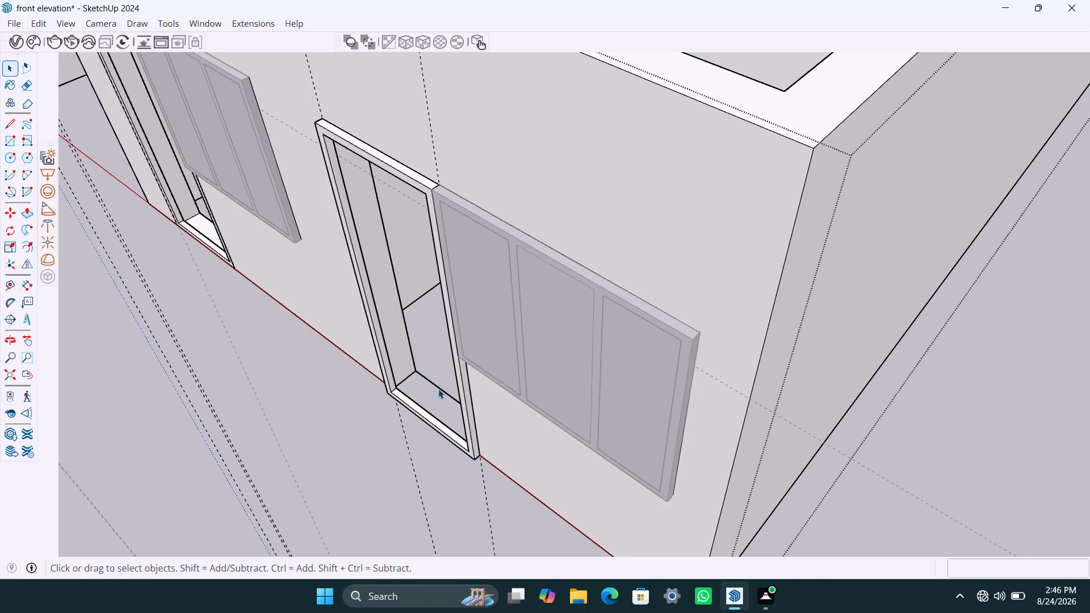
pyautogui.click(438, 389)
pyautogui.press('Delete')
# Inside the first door frame's group, Push/Pull the frame's front face outward another 2".
pyautogui.scroll(-5, 398, 407)
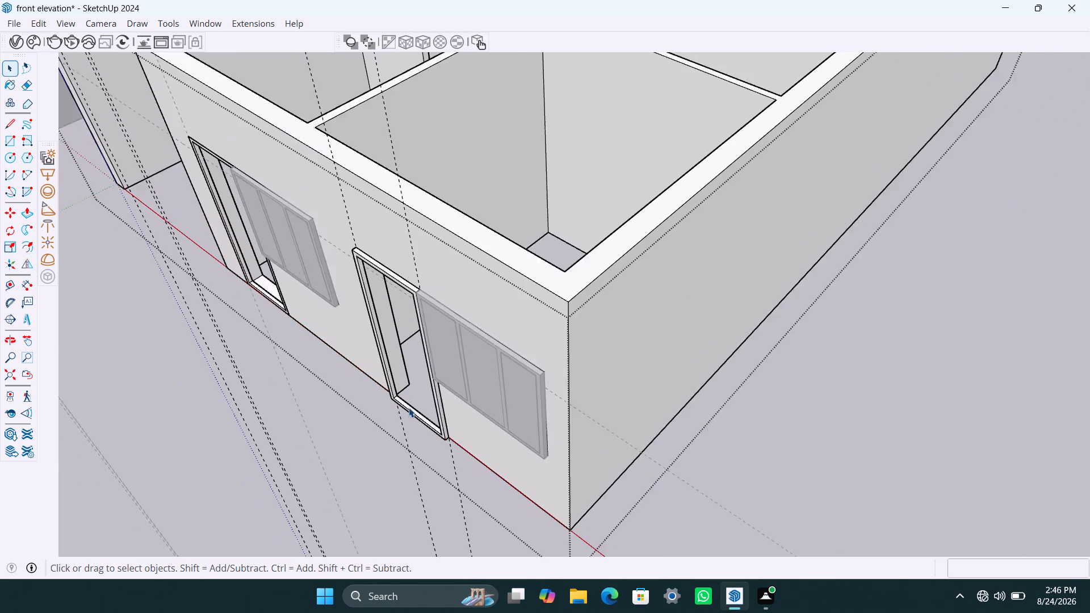
pyautogui.scroll(-3, 409, 408)
pyautogui.moveTo(407, 408); pyautogui.dragTo(638, 312, button='middle')
pyautogui.scroll(-2, 343, 445)
pyautogui.moveTo(320, 450); pyautogui.dragTo(372, 444, button='middle')
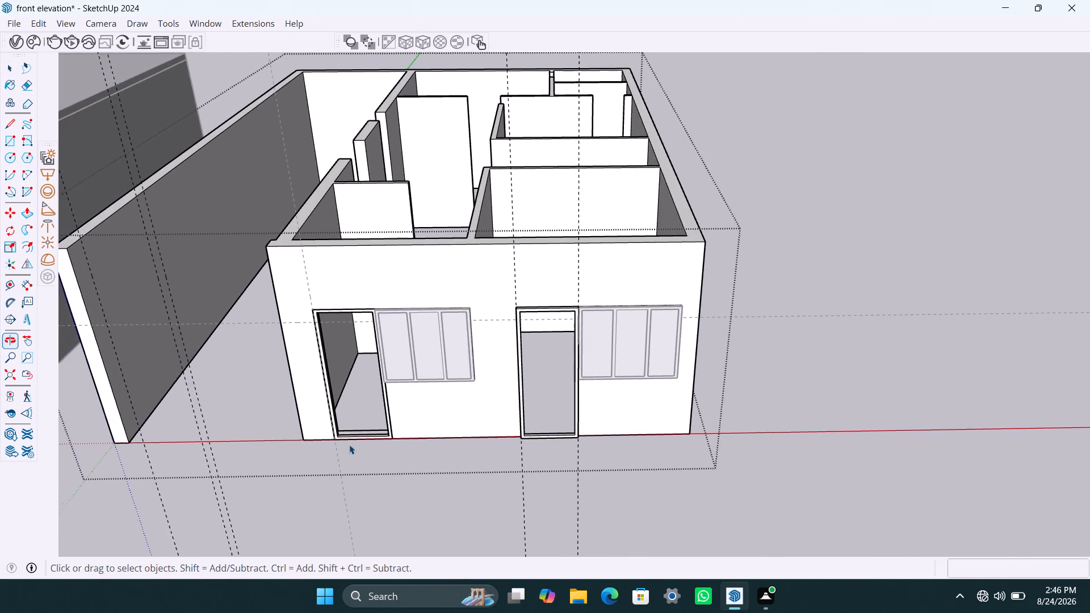
pyautogui.scroll(13, 330, 399)
pyautogui.click(542, 367)
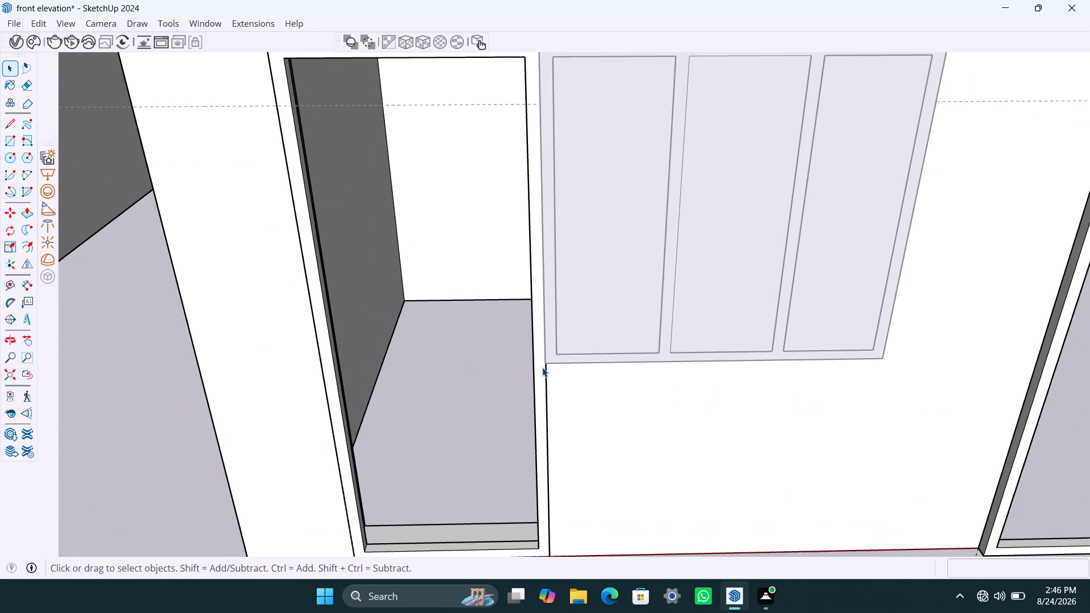
pyautogui.tripleClick(542, 371)
pyautogui.doubleClick(540, 373)
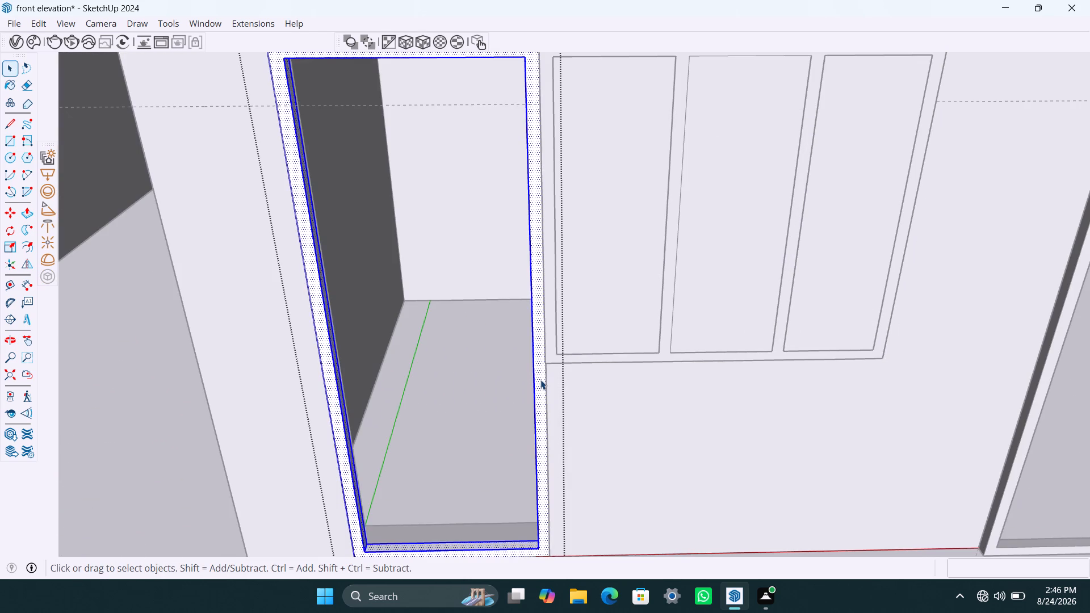
pyautogui.click(540, 380)
pyautogui.press('p')
pyautogui.click(540, 385)
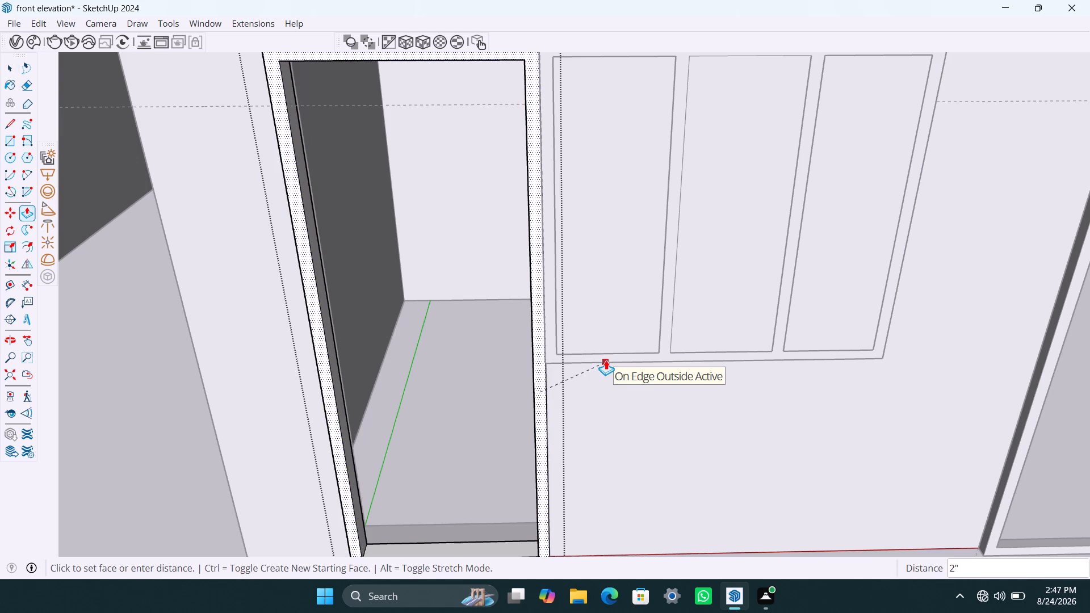
pyautogui.click(606, 360)
pyautogui.press('space')
# Leave the first door frame's group and delete the threshold face and its inner edge at the bottom of the first doorway.
pyautogui.scroll(-5, 380, 444)
pyautogui.scroll(-4, 410, 319)
pyautogui.scroll(3, 425, 499)
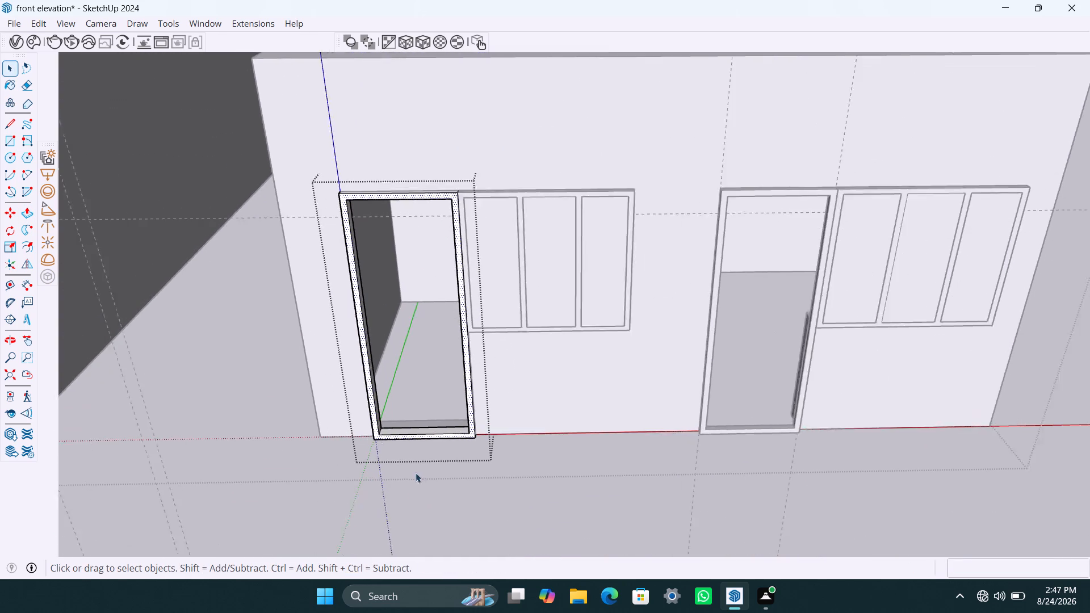
pyautogui.scroll(3, 433, 419)
pyautogui.moveTo(435, 417); pyautogui.dragTo(436, 477, button='middle')
pyautogui.scroll(7, 385, 434)
pyautogui.click(429, 410)
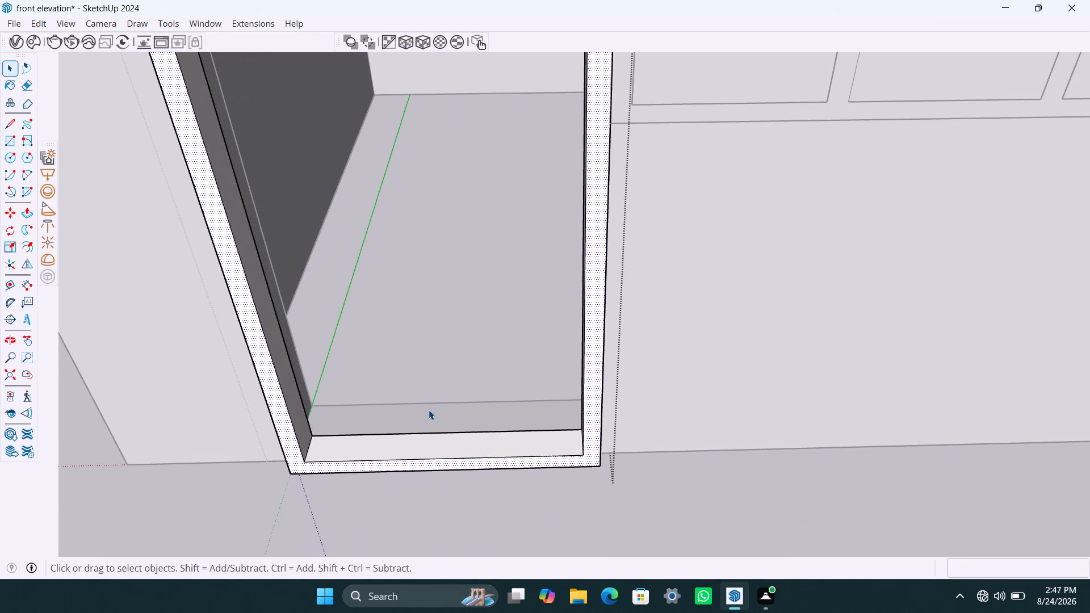
pyautogui.tripleClick(429, 406)
pyautogui.click(429, 403)
pyautogui.scroll(-12, 458, 431)
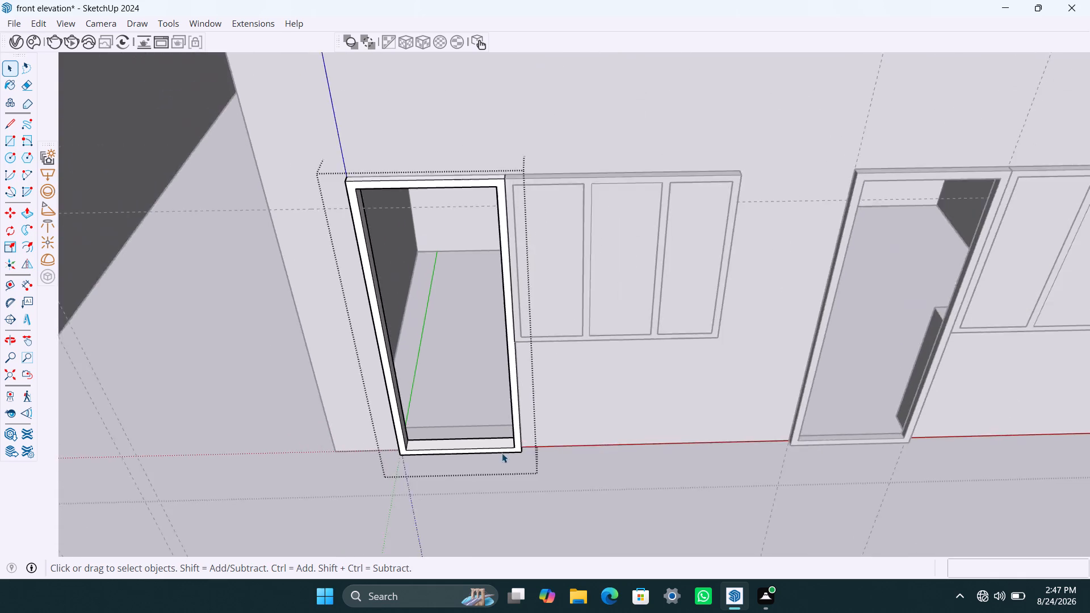
pyautogui.scroll(-4, 502, 453)
pyautogui.click(647, 477)
pyautogui.scroll(6, 467, 418)
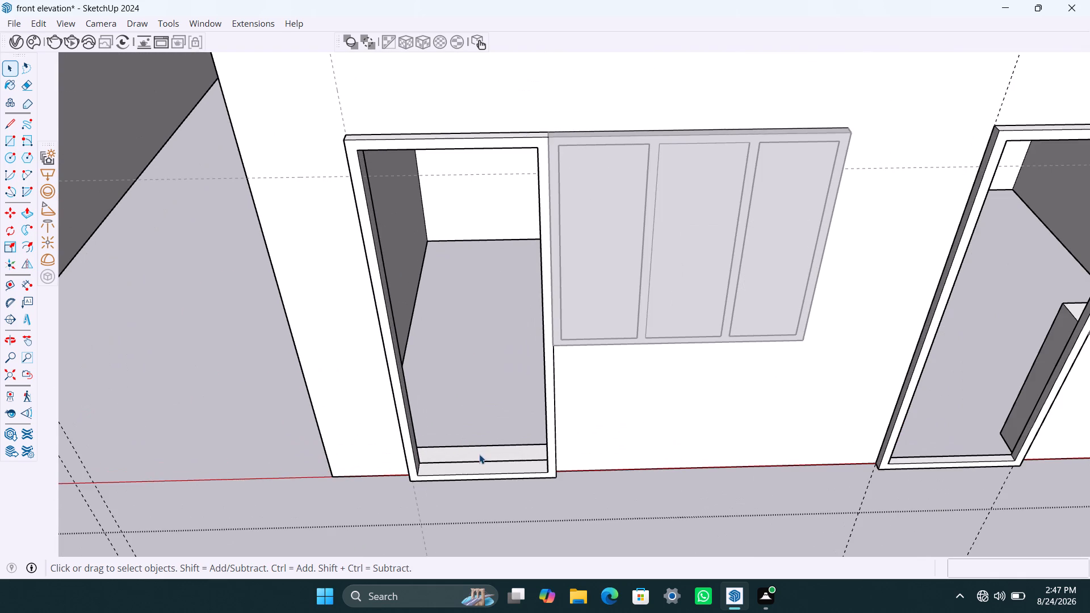
pyautogui.click(479, 454)
pyautogui.scroll(-1, 530, 426)
pyautogui.press('Delete')
pyautogui.click(503, 443)
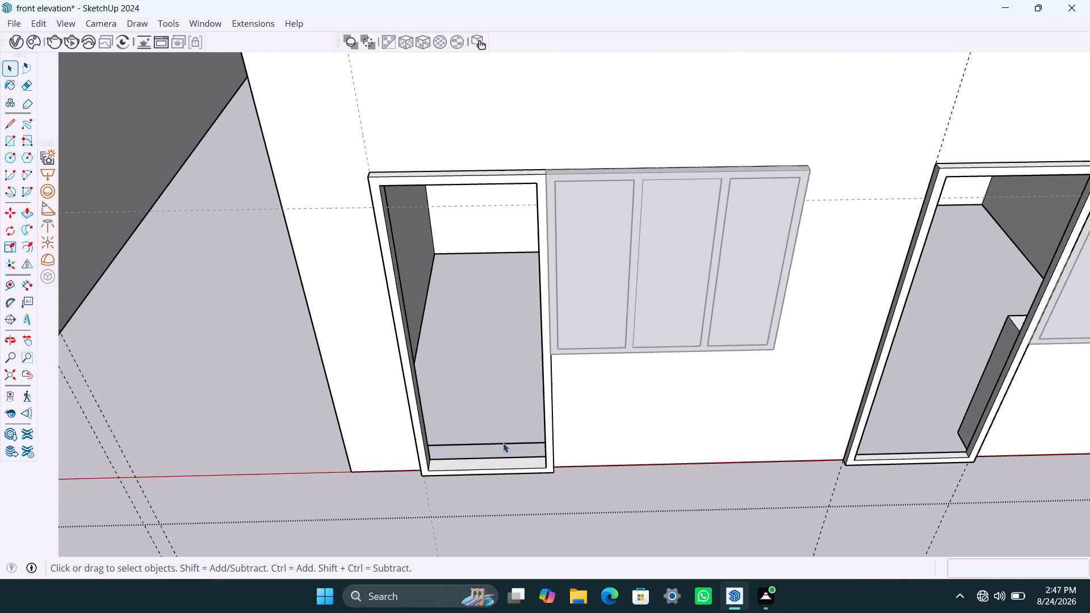
pyautogui.press('Delete')
# From the room side, Push/Pull the second door frame's back face 2" inside its group, and leave the group.
pyautogui.scroll(-12, 447, 368)
pyautogui.moveTo(476, 236); pyautogui.dragTo(350, 422, button='middle')
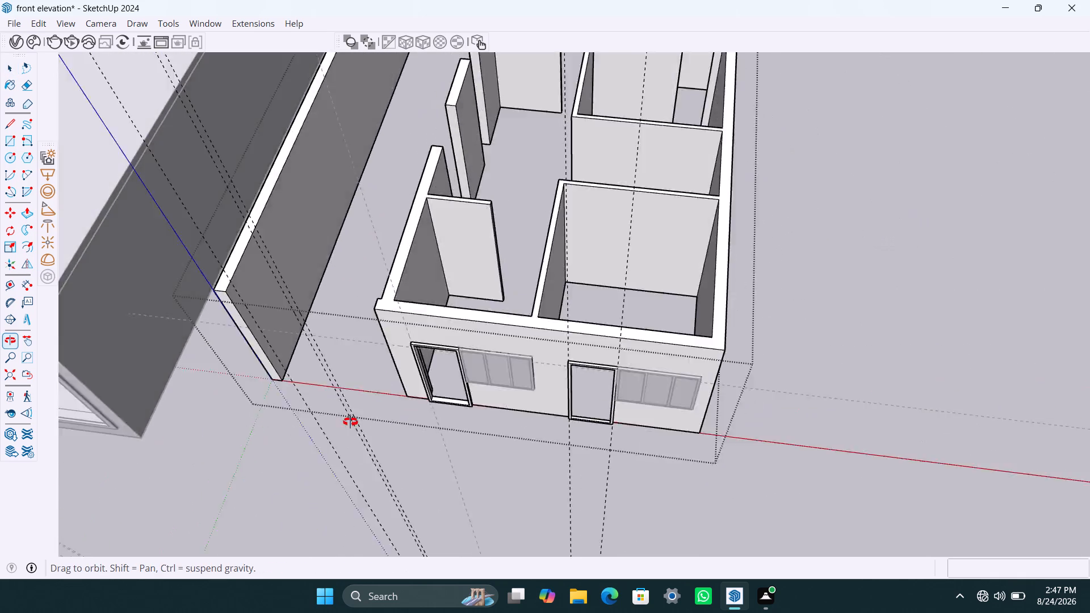
pyautogui.moveTo(350, 422); pyautogui.dragTo(157, 493, button='middle')
pyautogui.scroll(10, 385, 321)
pyautogui.moveTo(424, 262); pyautogui.dragTo(295, 287, button='middle')
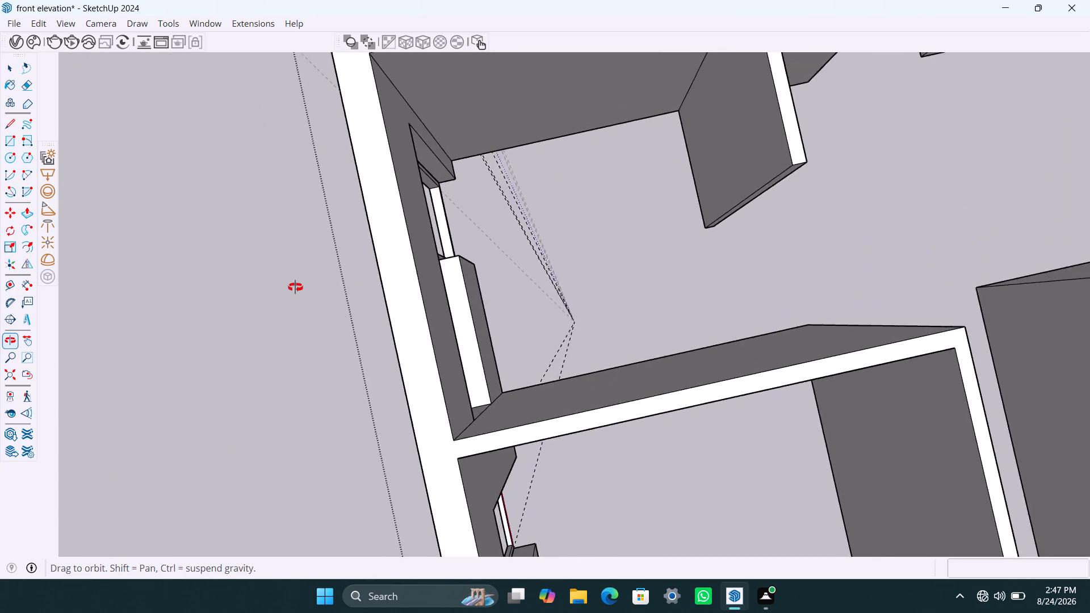
pyautogui.moveTo(295, 287); pyautogui.dragTo(245, 279, button='middle')
pyautogui.scroll(4, 506, 198)
pyautogui.scroll(-12, 519, 329)
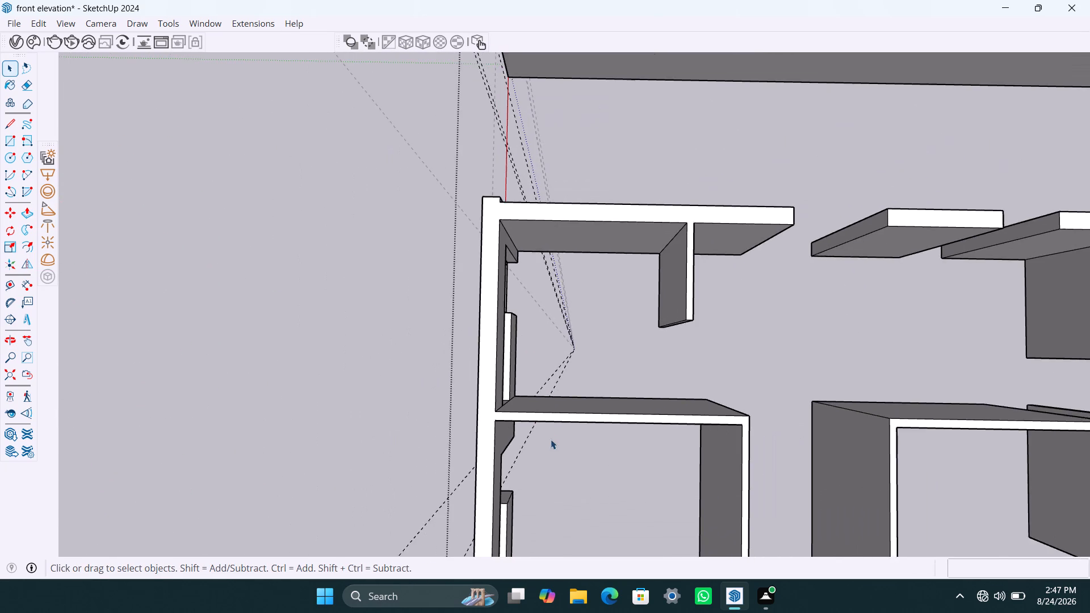
pyautogui.moveTo(551, 439); pyautogui.dragTo(359, 282, button='middle')
pyautogui.scroll(13, 417, 368)
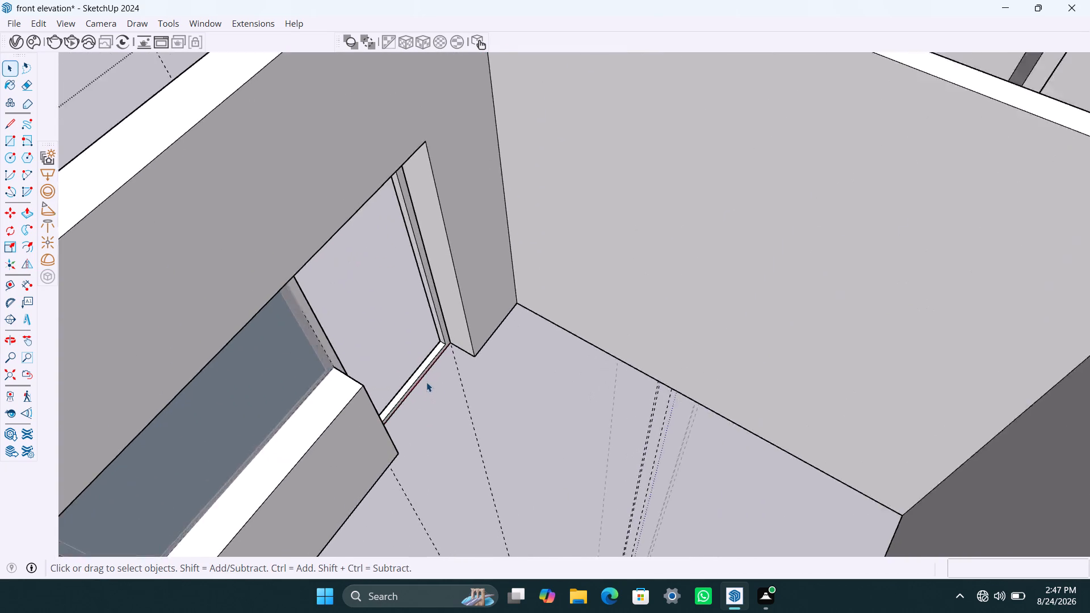
pyautogui.scroll(10, 426, 382)
pyautogui.click(433, 356)
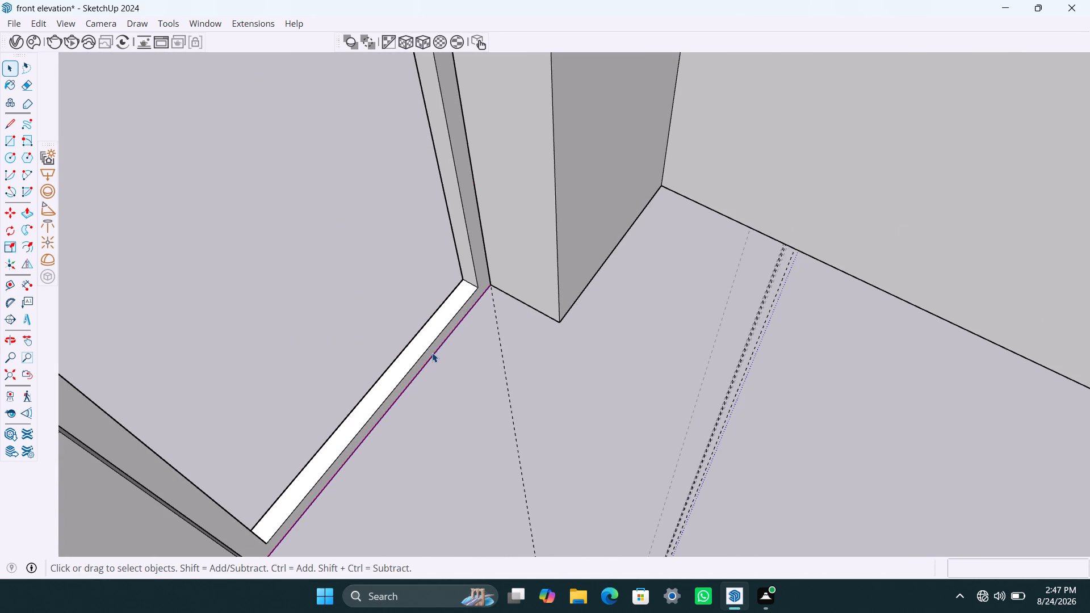
pyautogui.tripleClick(432, 352)
pyautogui.click(431, 351)
pyautogui.click(432, 350)
pyautogui.click(437, 346)
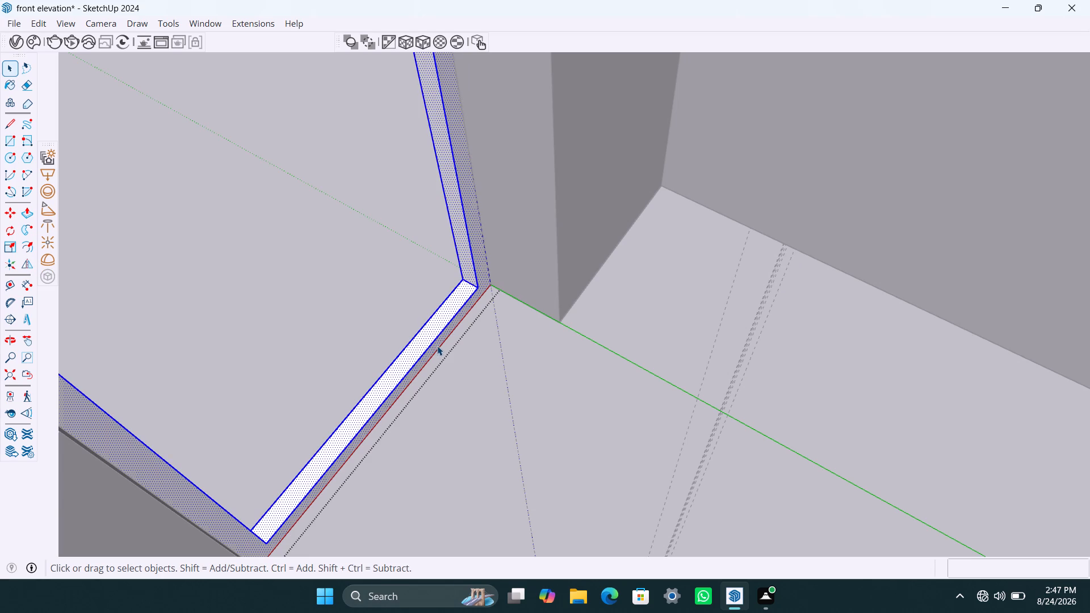
pyautogui.scroll(4, 441, 344)
pyautogui.click(441, 343)
pyautogui.click(441, 341)
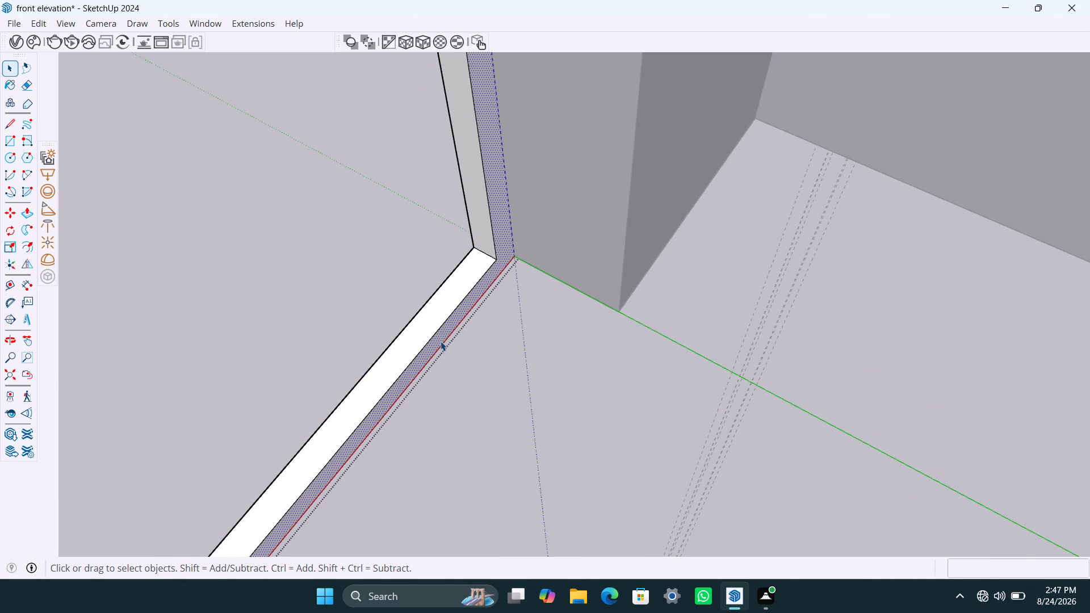
pyautogui.press('p')
pyautogui.click(440, 341)
pyautogui.write('2"')
pyautogui.press('Return')
pyautogui.press('space')
pyautogui.scroll(-10, 423, 350)
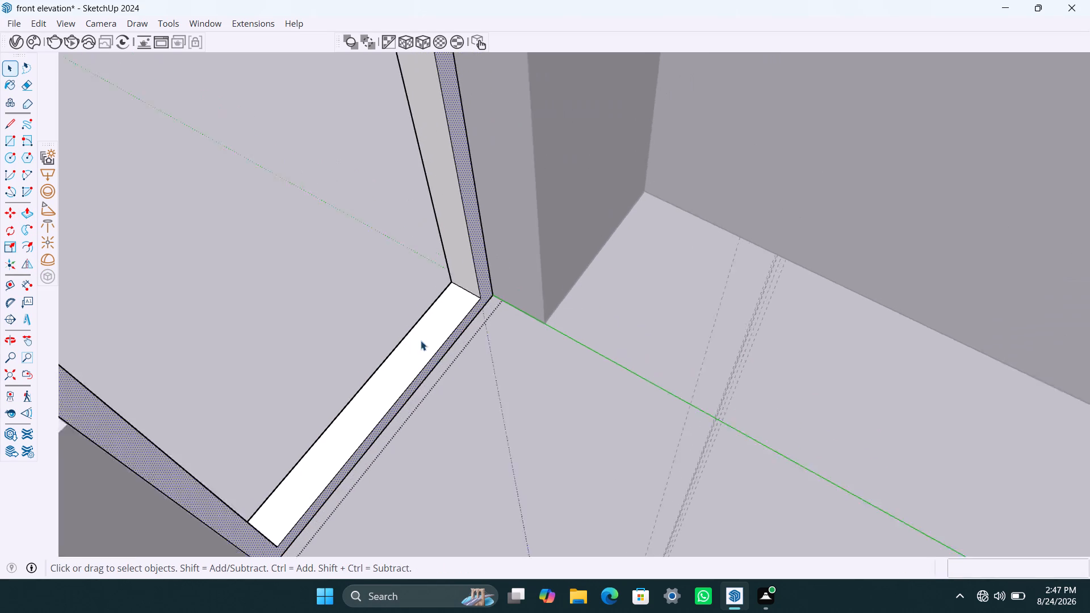
pyautogui.scroll(-7, 421, 341)
pyautogui.click(489, 397)
pyautogui.scroll(4, 328, 366)
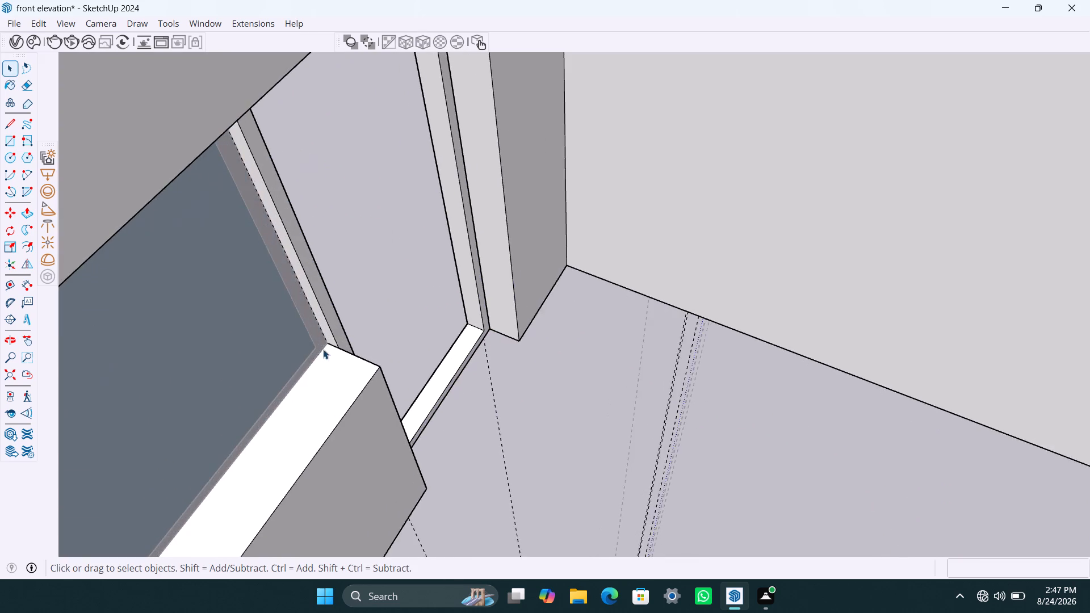
# From the room side, Push/Pull the back face of the window frame beside the second doorway 2" inside its group, and leave the group.
pyautogui.scroll(5, 322, 341)
pyautogui.tripleClick(320, 335)
pyautogui.click(320, 335)
pyautogui.click(320, 335)
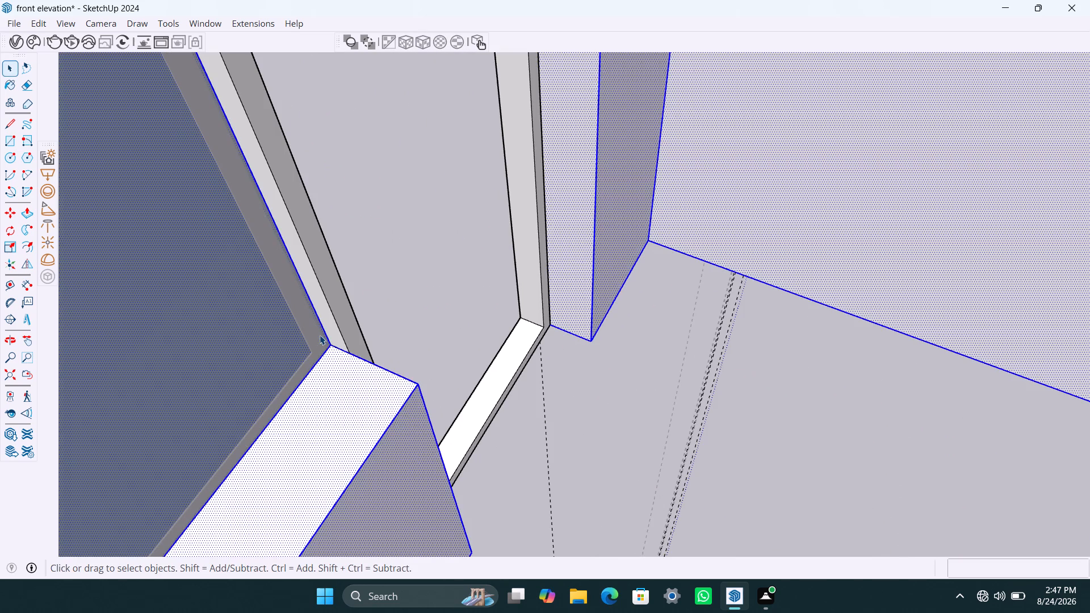
pyautogui.click(316, 337)
pyautogui.click(313, 335)
pyautogui.doubleClick(312, 333)
pyautogui.click(311, 333)
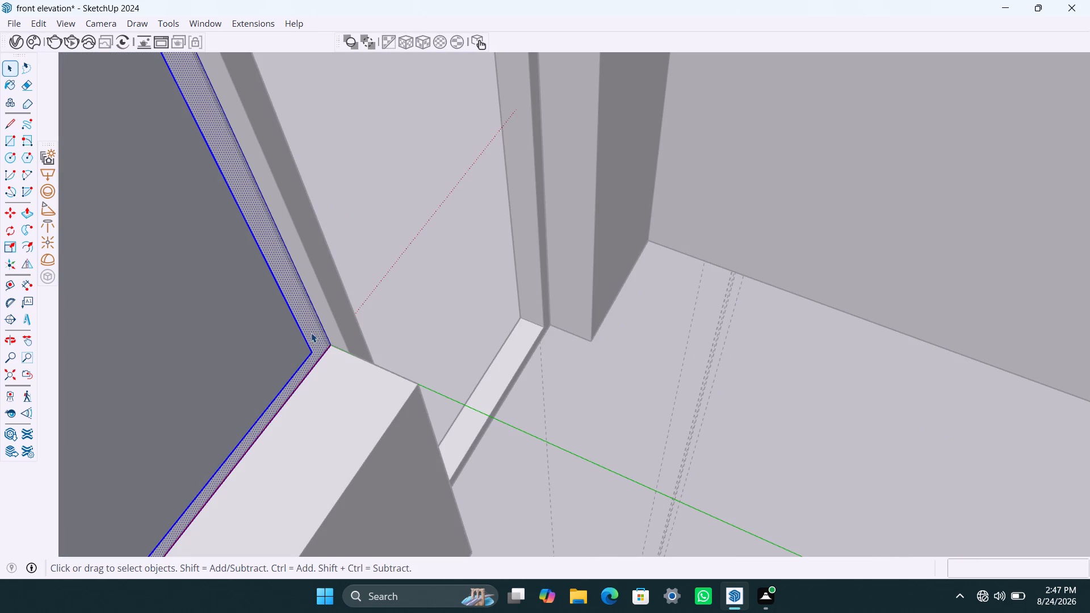
pyautogui.press('p')
pyautogui.click(311, 333)
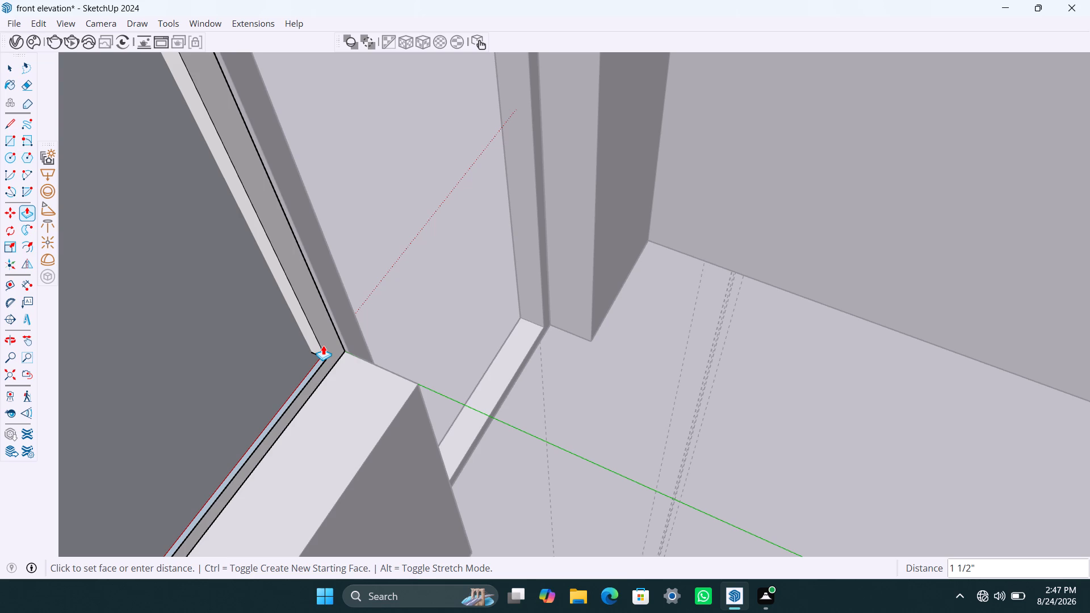
pyautogui.write('2"')
pyautogui.press('Return')
pyautogui.press('space')
pyautogui.scroll(-4, 328, 349)
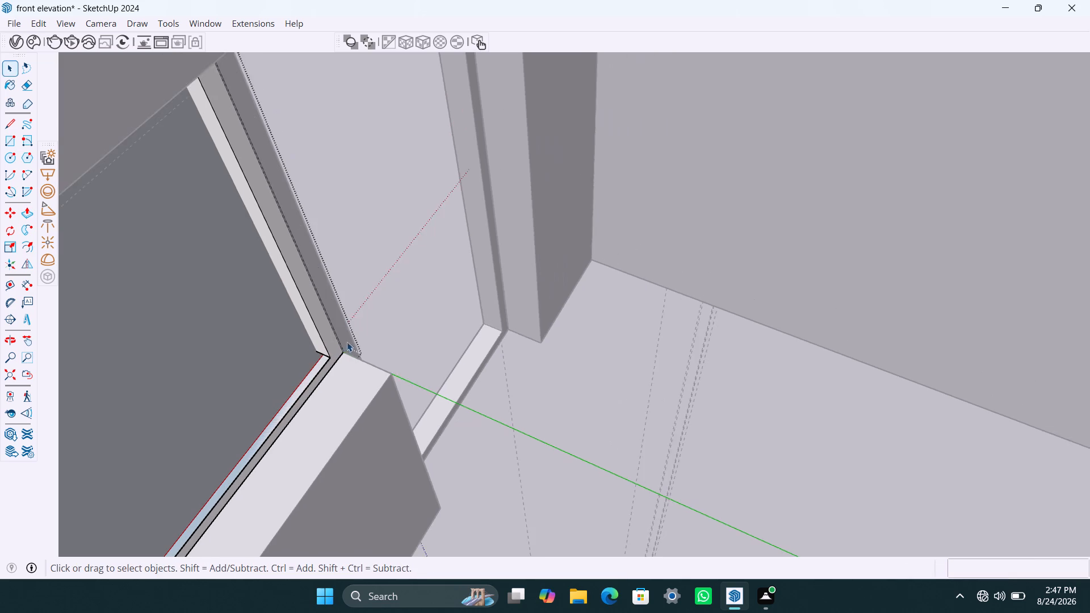
pyautogui.scroll(-7, 349, 343)
pyautogui.moveTo(356, 352); pyautogui.dragTo(178, 371, button='middle')
pyautogui.scroll(-9, 388, 264)
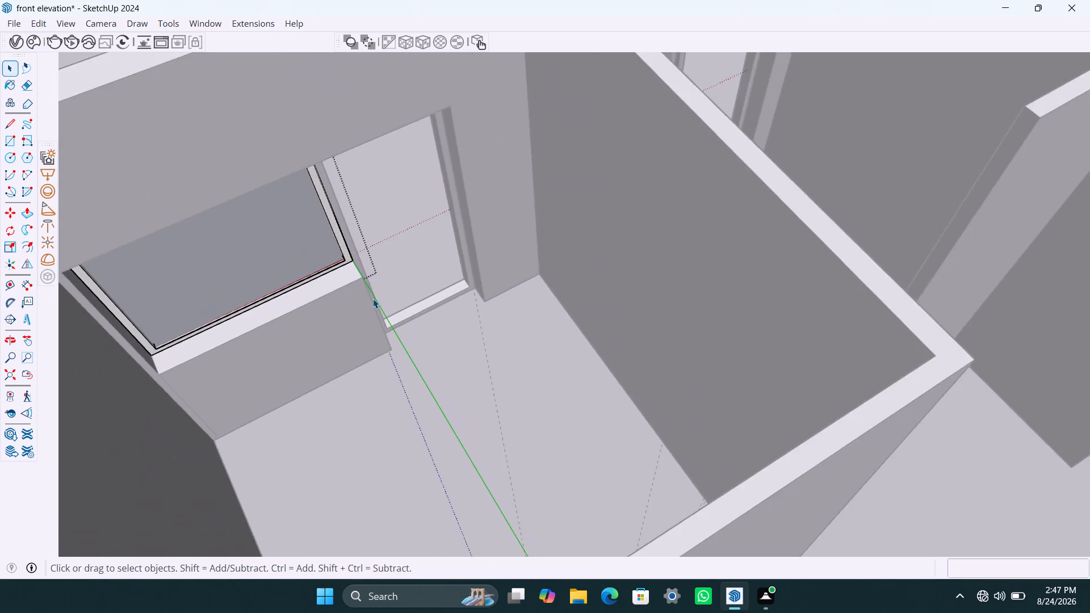
pyautogui.scroll(-3, 373, 299)
pyautogui.doubleClick(253, 82)
# Open the second window's group, examine its frame from the front and from the room side, and leave the group.
pyautogui.moveTo(371, 271); pyautogui.dragTo(193, 302, button='middle')
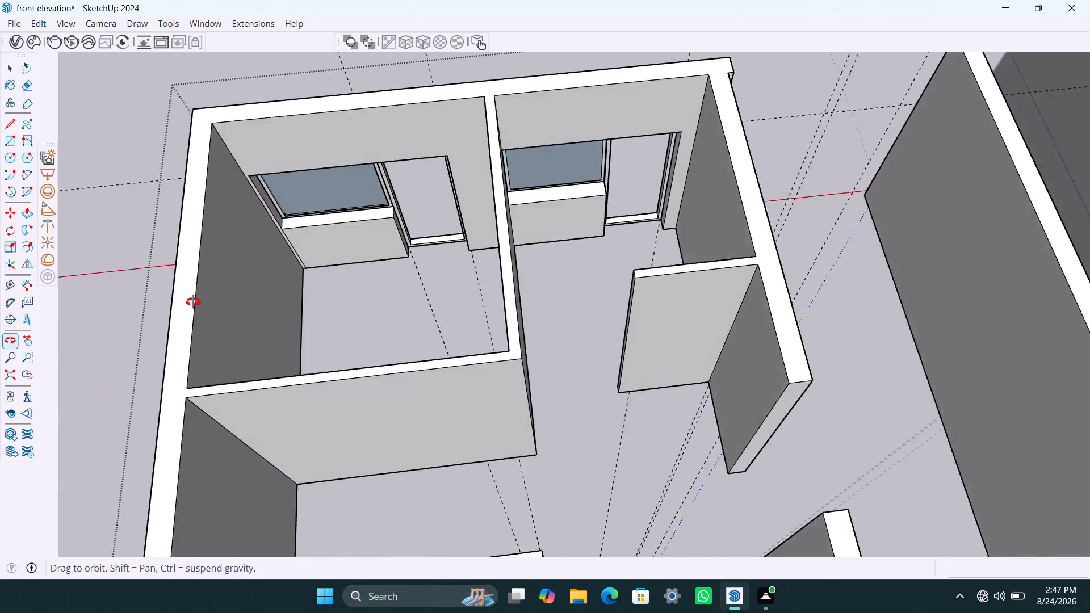
pyautogui.moveTo(193, 302); pyautogui.dragTo(841, 302, button='middle')
pyautogui.scroll(4, 462, 475)
pyautogui.moveTo(597, 470); pyautogui.dragTo(720, 425, button='middle')
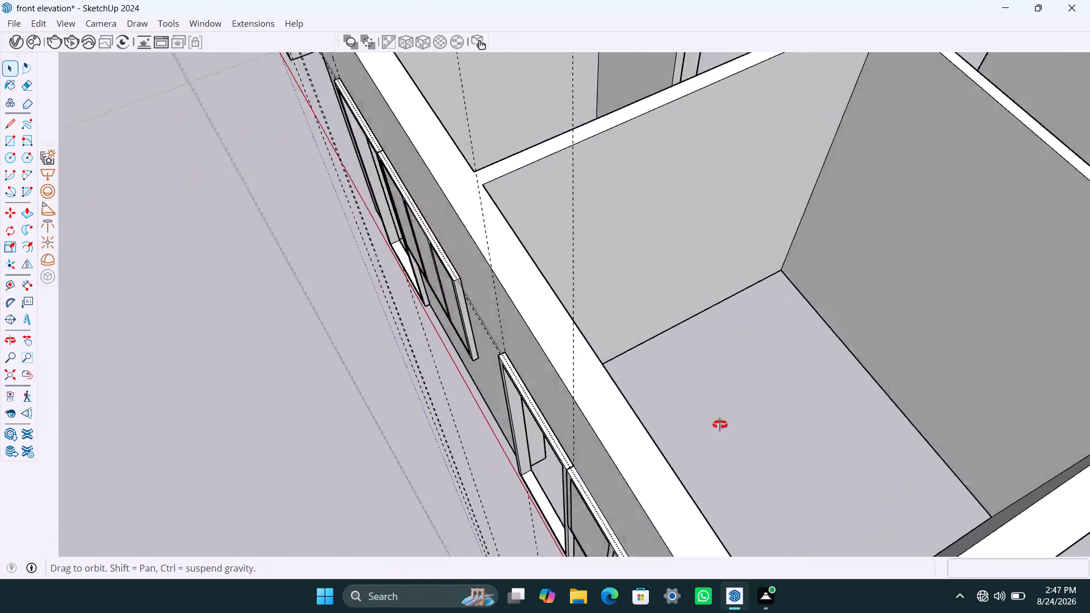
pyautogui.moveTo(720, 425); pyautogui.dragTo(806, 354, button='middle')
pyautogui.scroll(-5, 618, 490)
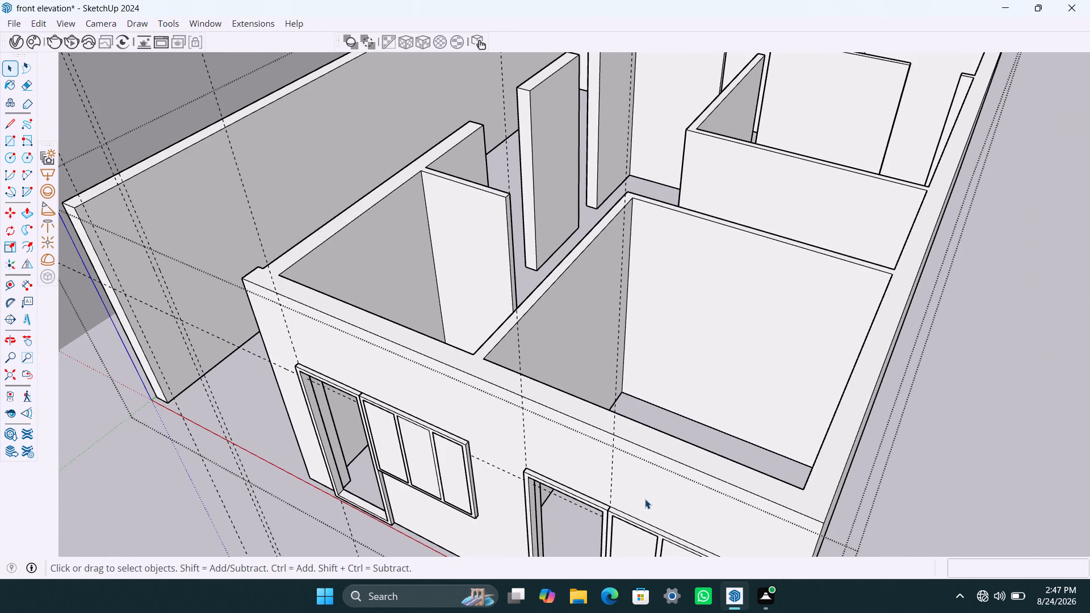
pyautogui.keyDown('shift'); pyautogui.moveTo(645, 497); pyautogui.dragTo(662, 313, button='middle'); pyautogui.keyUp('shift')
pyautogui.scroll(4, 665, 418)
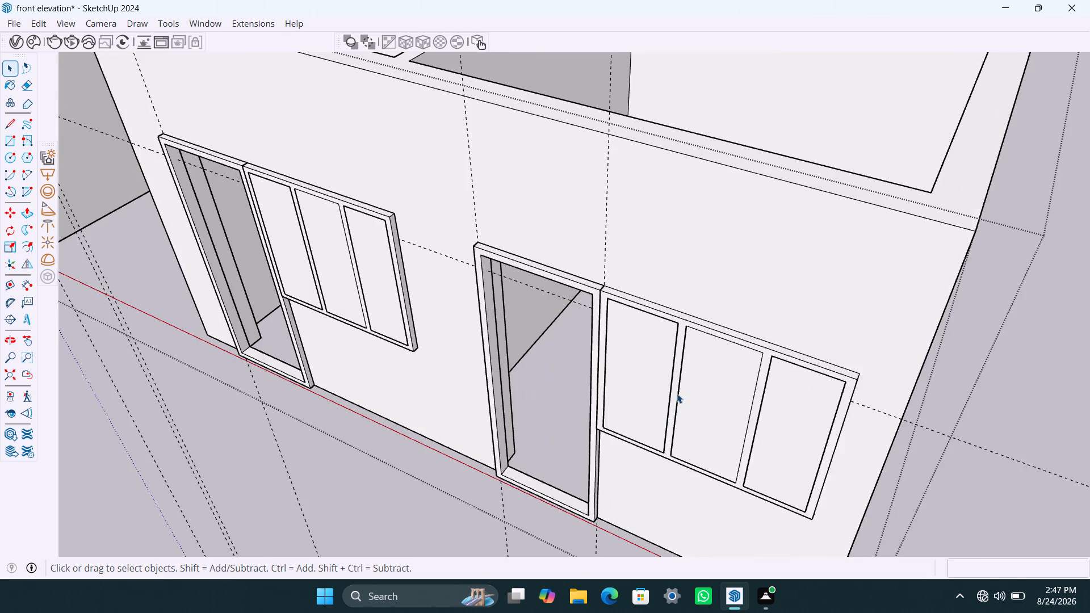
pyautogui.scroll(4, 678, 387)
pyautogui.click(676, 338)
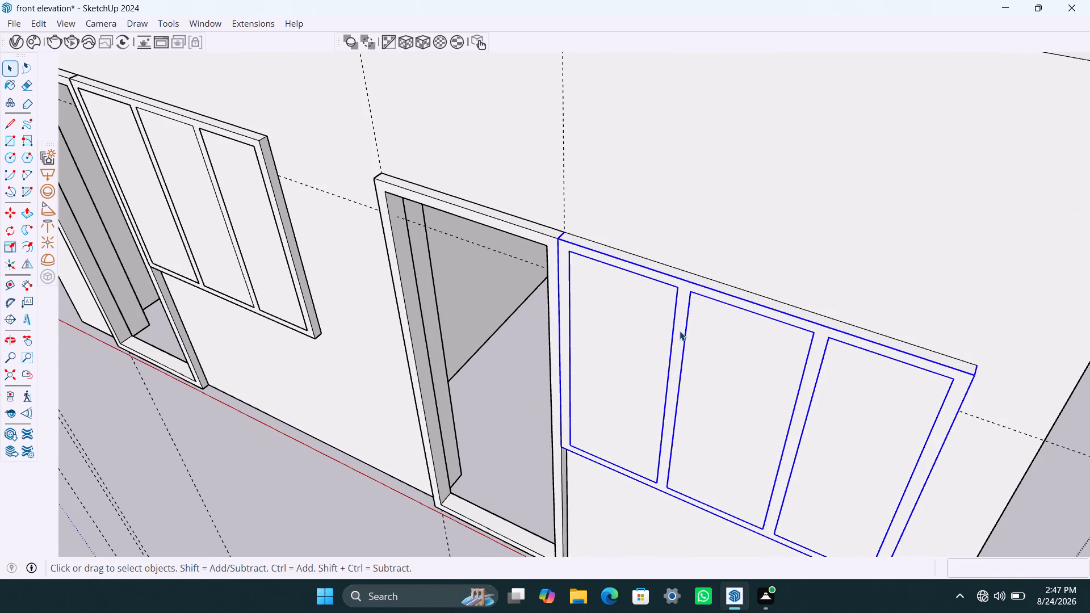
pyautogui.click(680, 312)
pyautogui.tripleClick(685, 308)
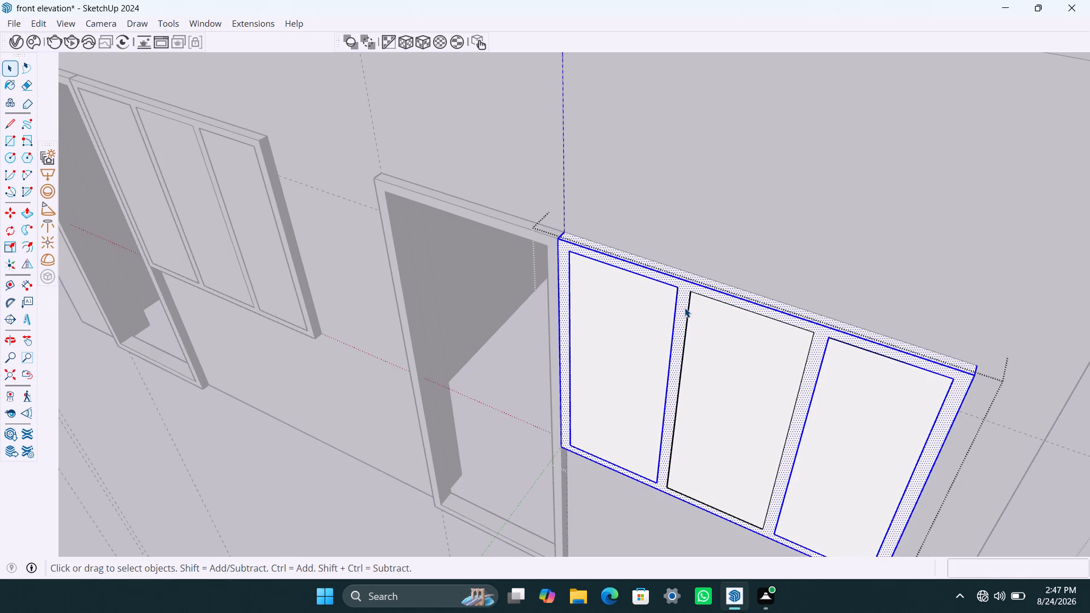
pyautogui.scroll(-4, 691, 296)
pyautogui.moveTo(702, 291); pyautogui.dragTo(619, 350, button='middle')
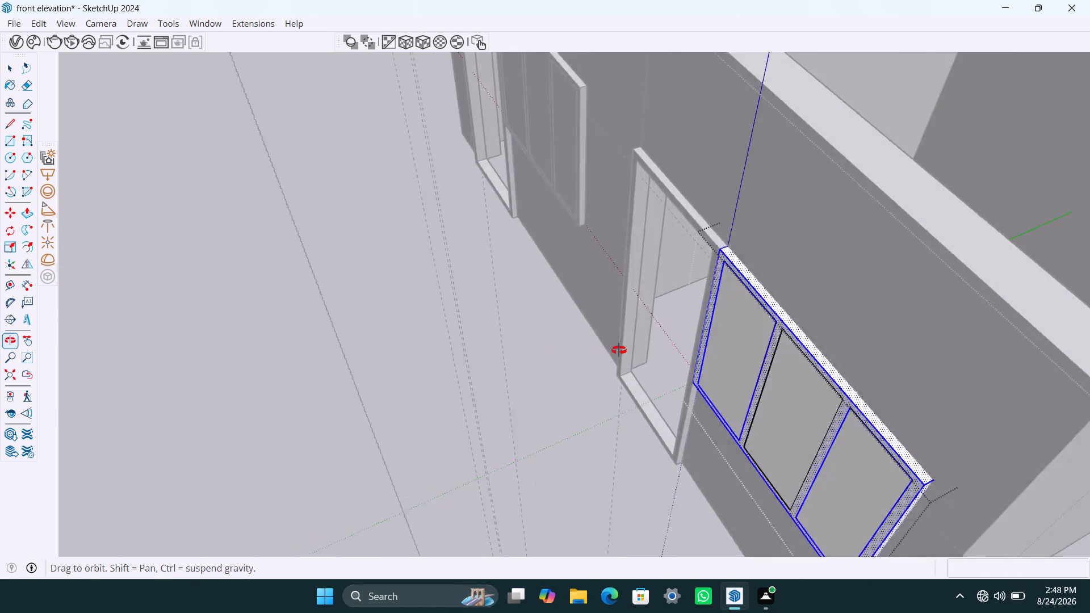
pyautogui.moveTo(619, 350); pyautogui.dragTo(366, 393, button='middle')
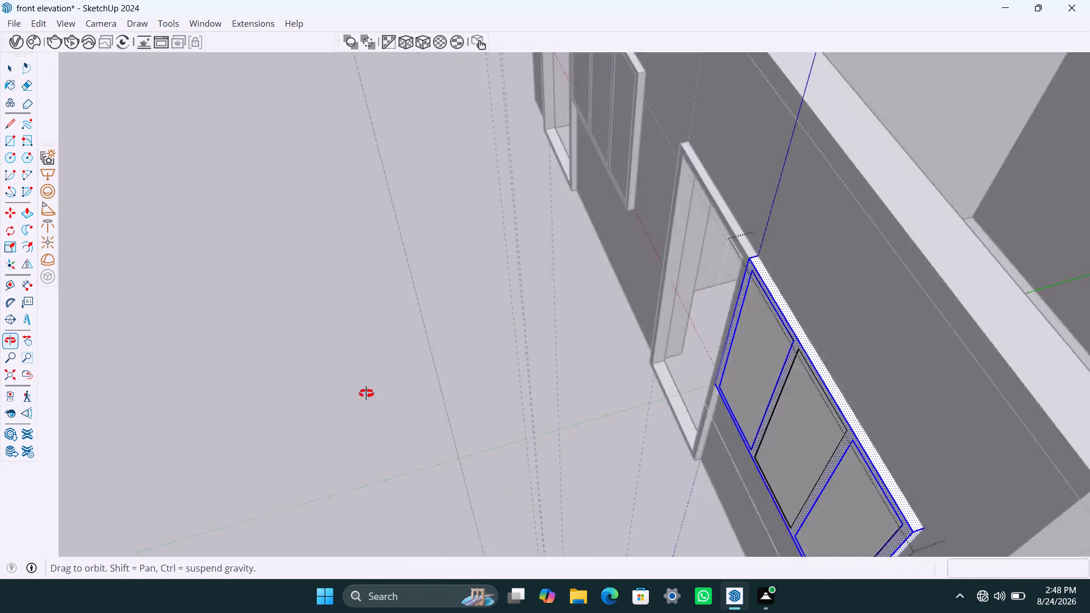
pyautogui.moveTo(366, 393); pyautogui.dragTo(302, 394, button='middle')
pyautogui.scroll(-6, 728, 438)
pyautogui.moveTo(792, 459); pyautogui.dragTo(505, 312, button='middle')
pyautogui.scroll(-5, 818, 463)
pyautogui.keyDown('shift'); pyautogui.moveTo(746, 419); pyautogui.dragTo(660, 188, button='middle'); pyautogui.keyUp('shift')
pyautogui.scroll(2, 726, 278)
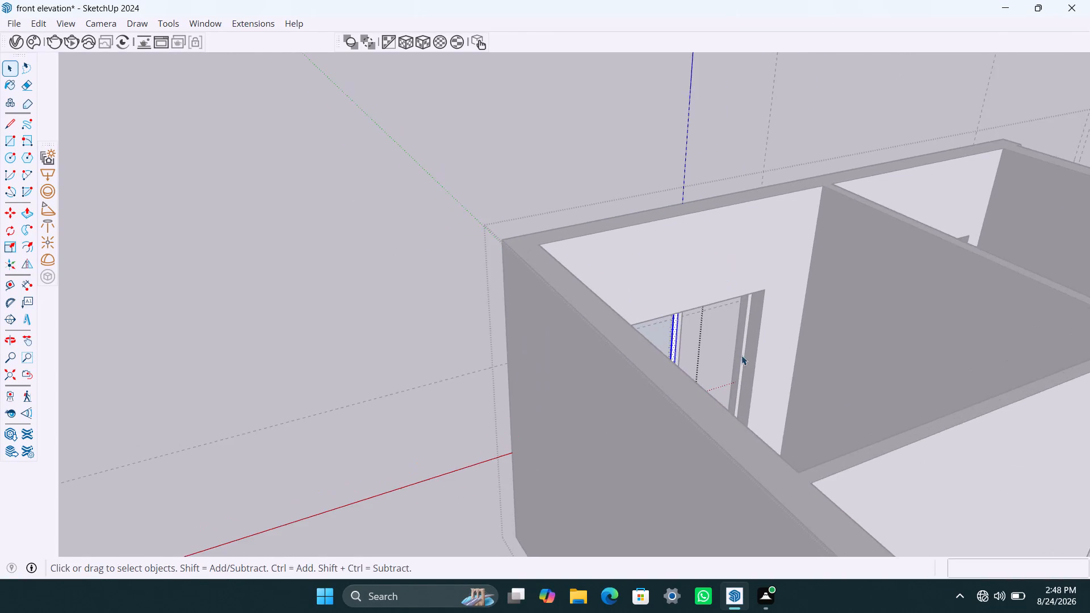
pyautogui.moveTo(736, 356); pyautogui.dragTo(544, 347, button='middle')
pyautogui.press('space')
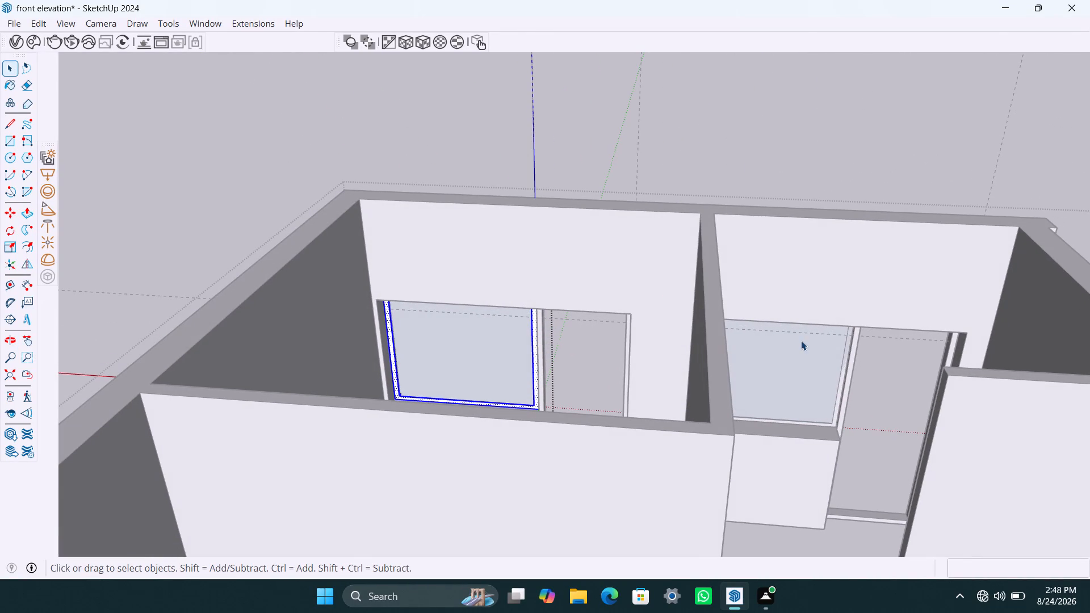
pyautogui.doubleClick(766, 142)
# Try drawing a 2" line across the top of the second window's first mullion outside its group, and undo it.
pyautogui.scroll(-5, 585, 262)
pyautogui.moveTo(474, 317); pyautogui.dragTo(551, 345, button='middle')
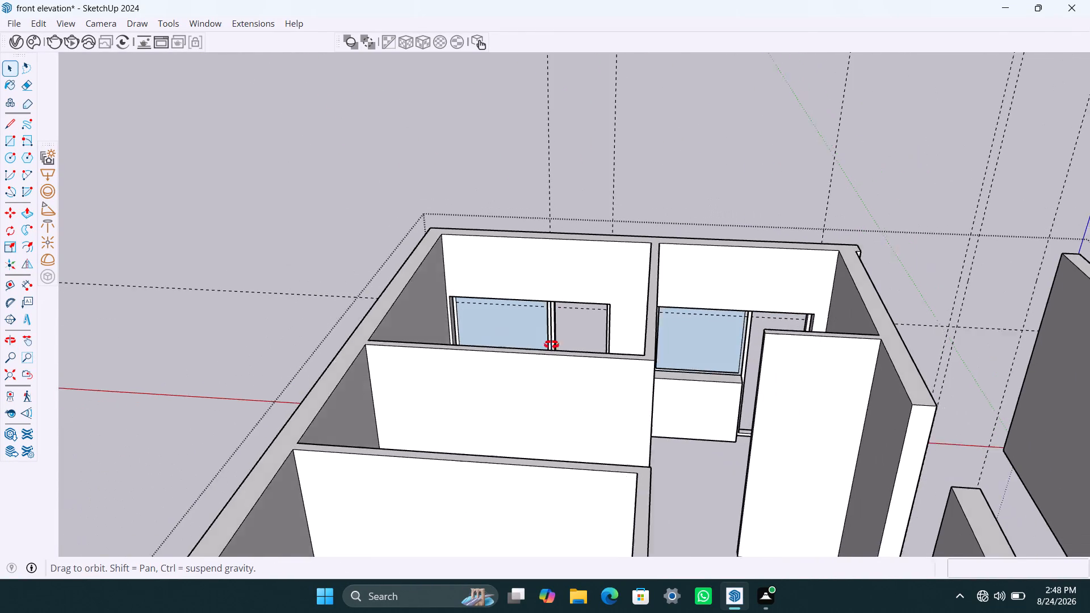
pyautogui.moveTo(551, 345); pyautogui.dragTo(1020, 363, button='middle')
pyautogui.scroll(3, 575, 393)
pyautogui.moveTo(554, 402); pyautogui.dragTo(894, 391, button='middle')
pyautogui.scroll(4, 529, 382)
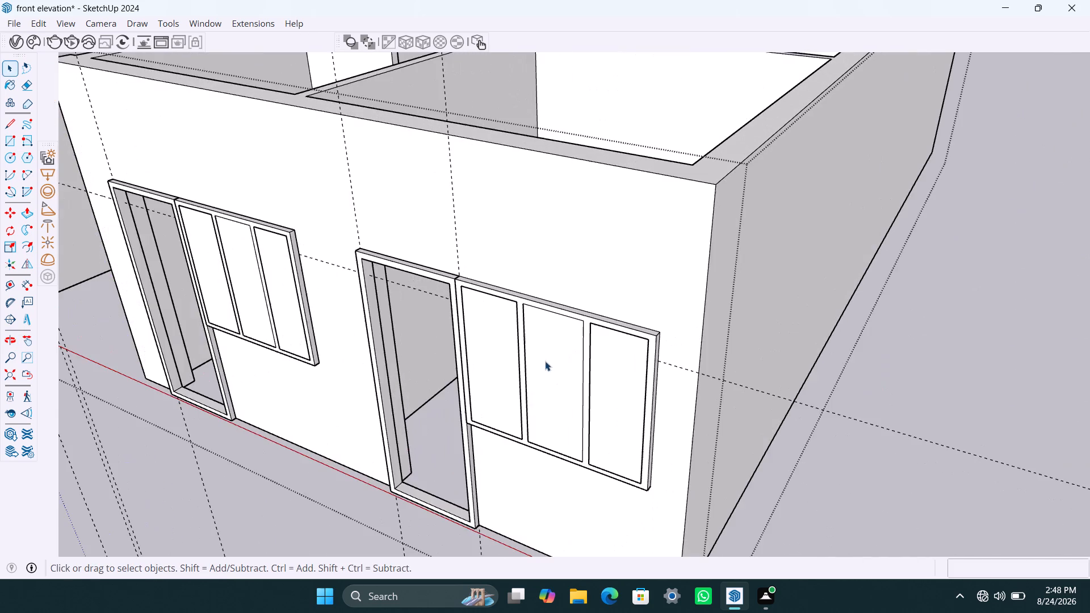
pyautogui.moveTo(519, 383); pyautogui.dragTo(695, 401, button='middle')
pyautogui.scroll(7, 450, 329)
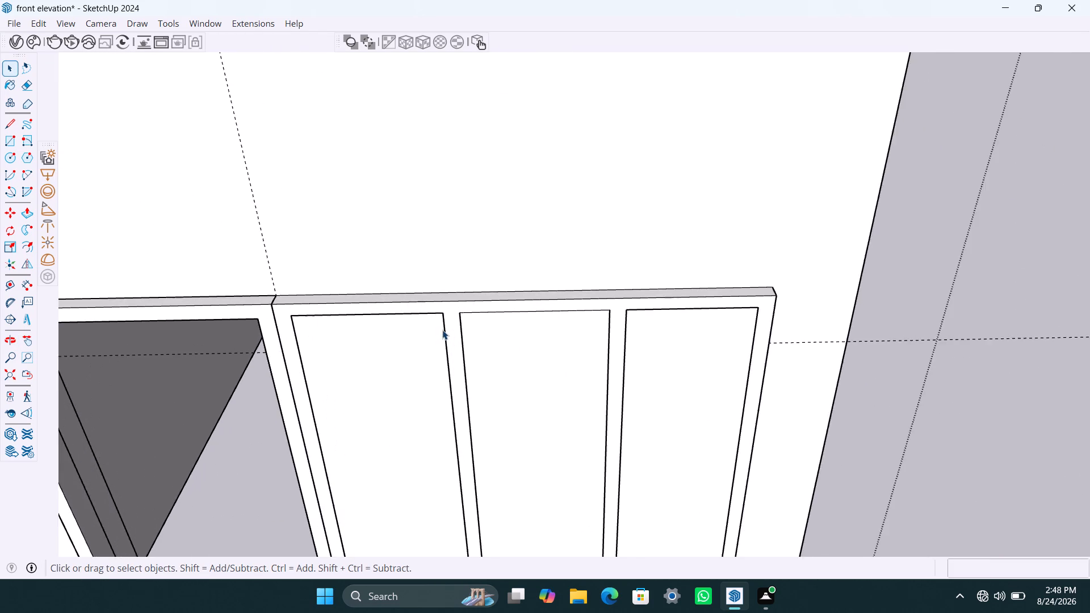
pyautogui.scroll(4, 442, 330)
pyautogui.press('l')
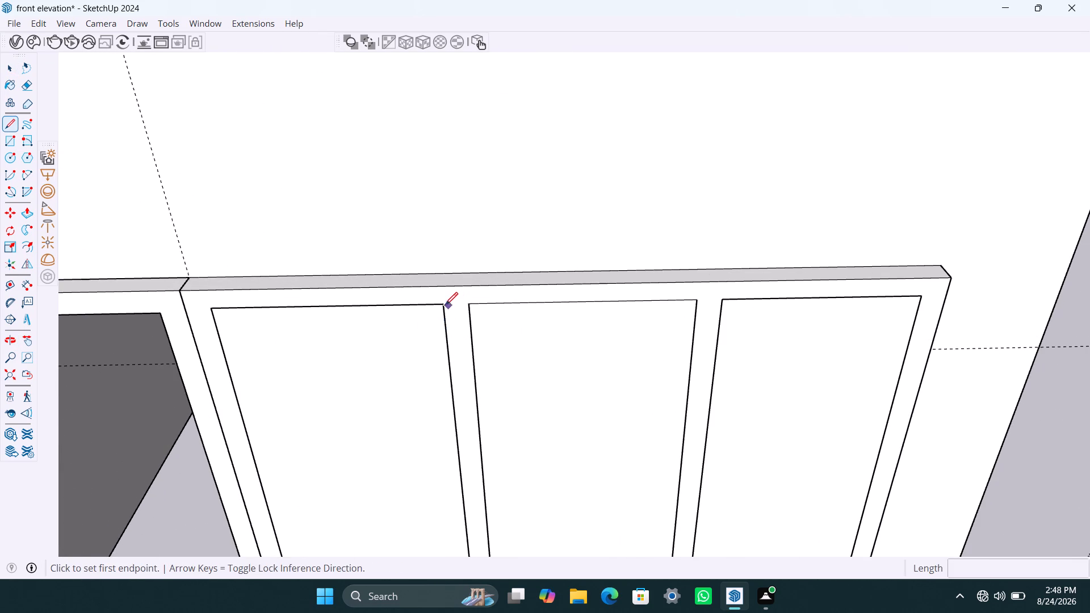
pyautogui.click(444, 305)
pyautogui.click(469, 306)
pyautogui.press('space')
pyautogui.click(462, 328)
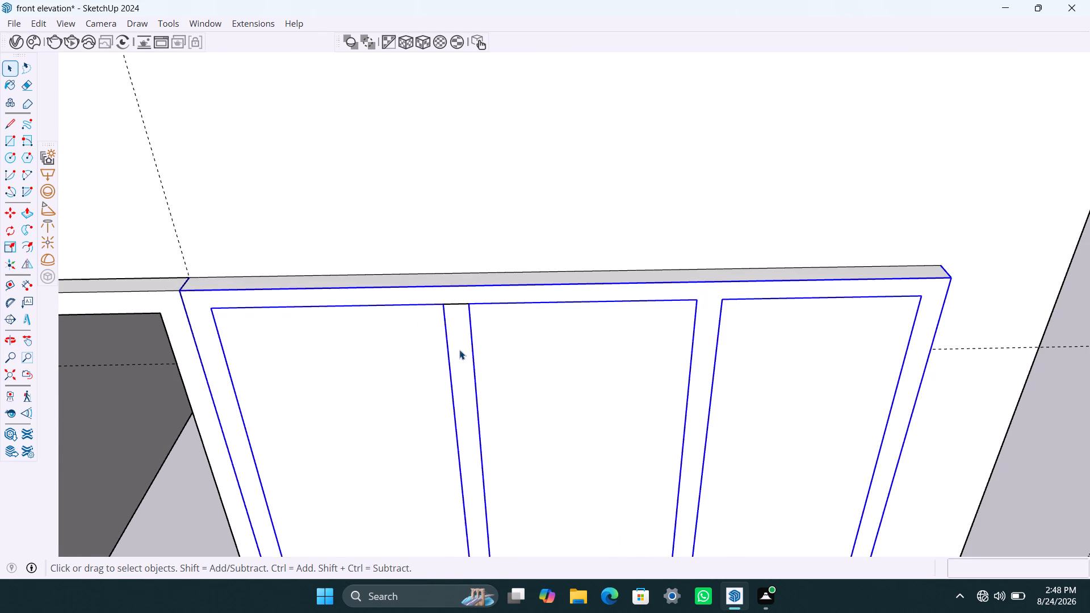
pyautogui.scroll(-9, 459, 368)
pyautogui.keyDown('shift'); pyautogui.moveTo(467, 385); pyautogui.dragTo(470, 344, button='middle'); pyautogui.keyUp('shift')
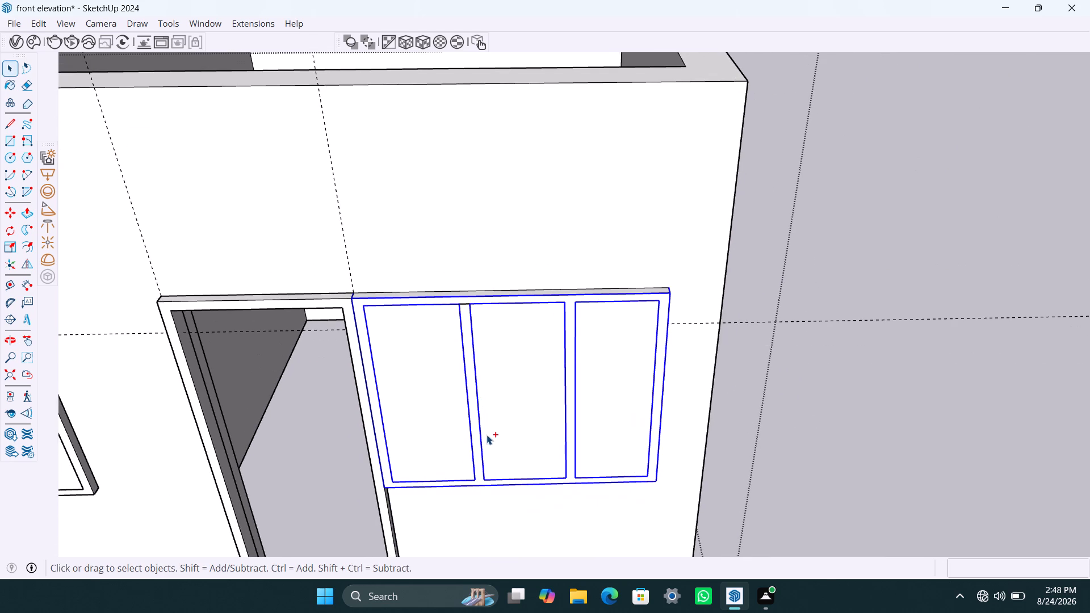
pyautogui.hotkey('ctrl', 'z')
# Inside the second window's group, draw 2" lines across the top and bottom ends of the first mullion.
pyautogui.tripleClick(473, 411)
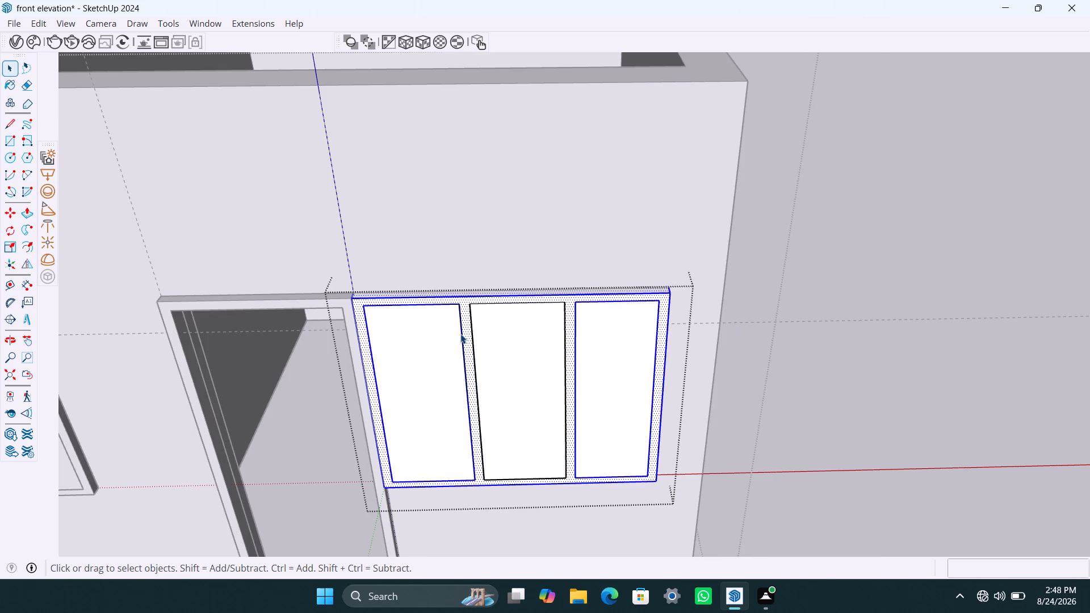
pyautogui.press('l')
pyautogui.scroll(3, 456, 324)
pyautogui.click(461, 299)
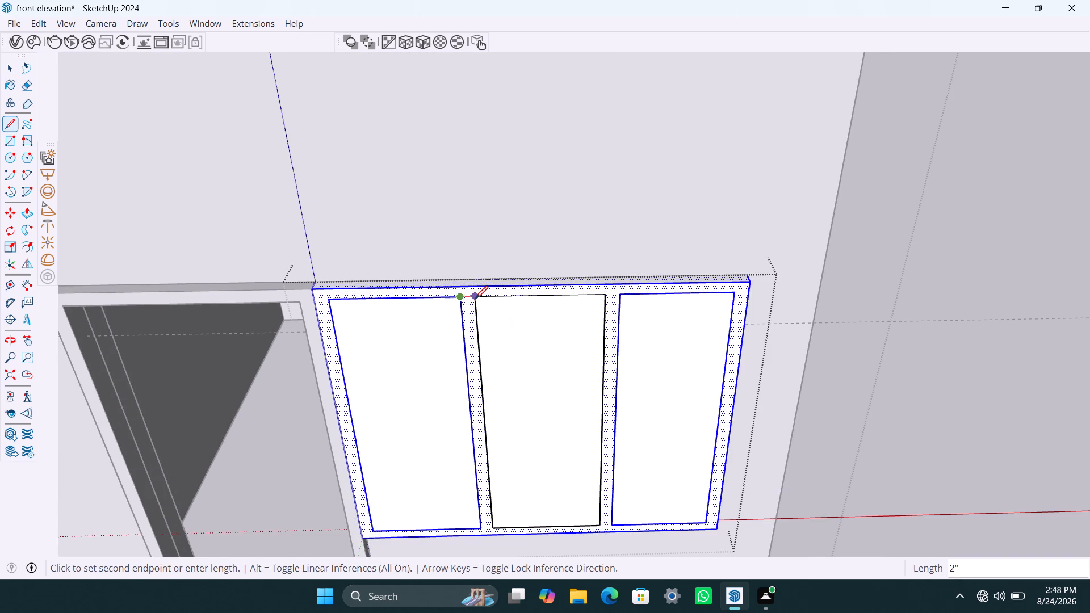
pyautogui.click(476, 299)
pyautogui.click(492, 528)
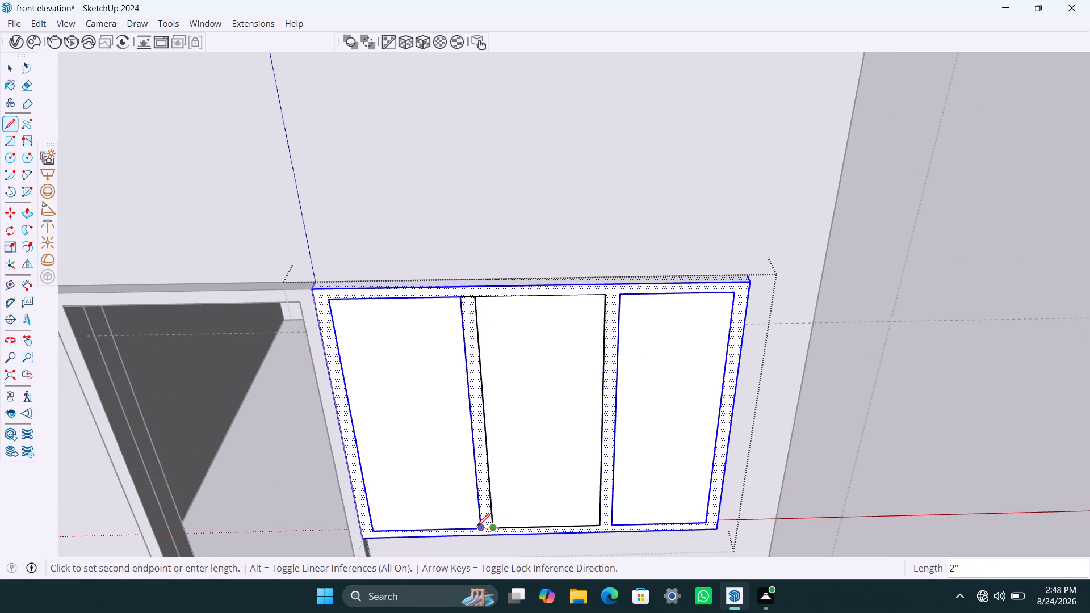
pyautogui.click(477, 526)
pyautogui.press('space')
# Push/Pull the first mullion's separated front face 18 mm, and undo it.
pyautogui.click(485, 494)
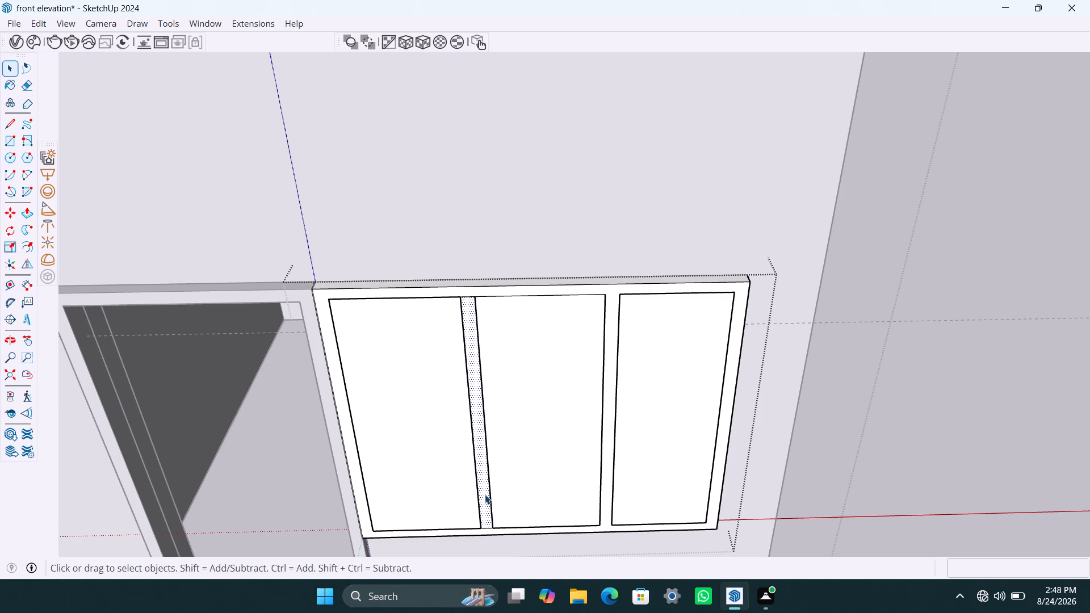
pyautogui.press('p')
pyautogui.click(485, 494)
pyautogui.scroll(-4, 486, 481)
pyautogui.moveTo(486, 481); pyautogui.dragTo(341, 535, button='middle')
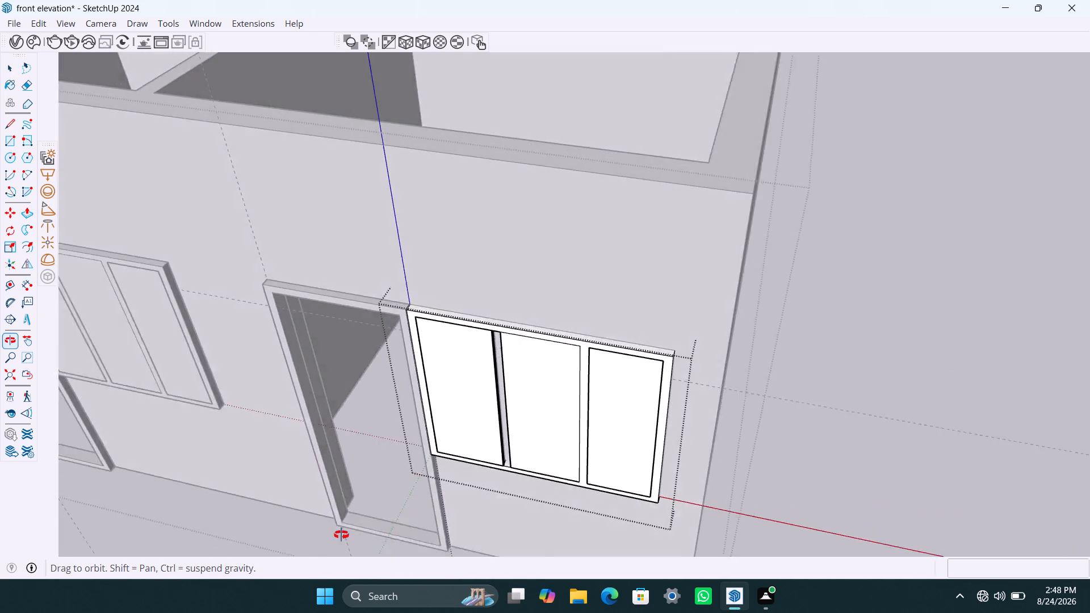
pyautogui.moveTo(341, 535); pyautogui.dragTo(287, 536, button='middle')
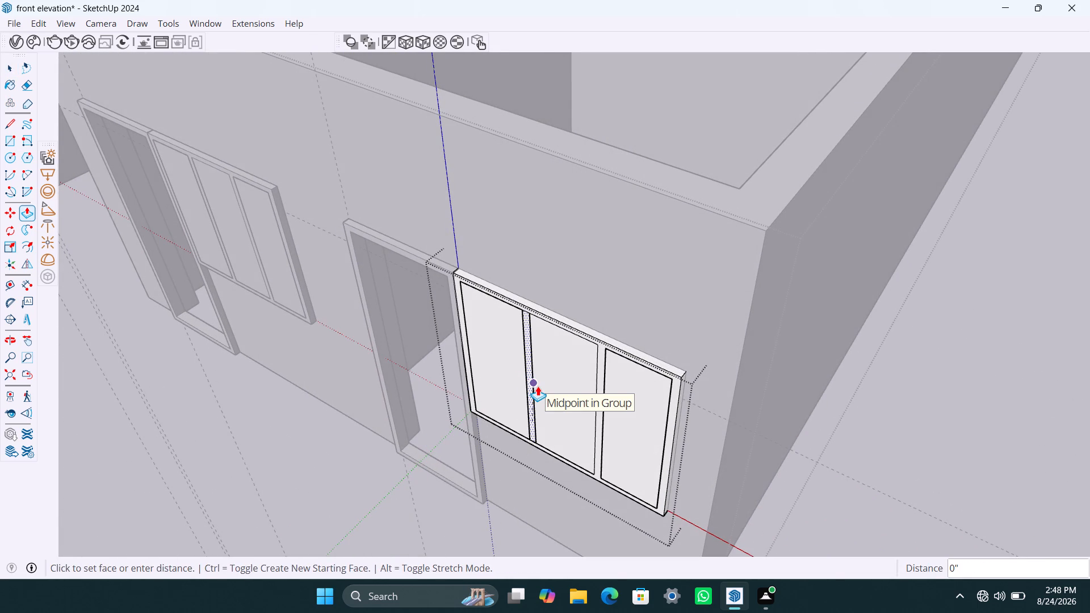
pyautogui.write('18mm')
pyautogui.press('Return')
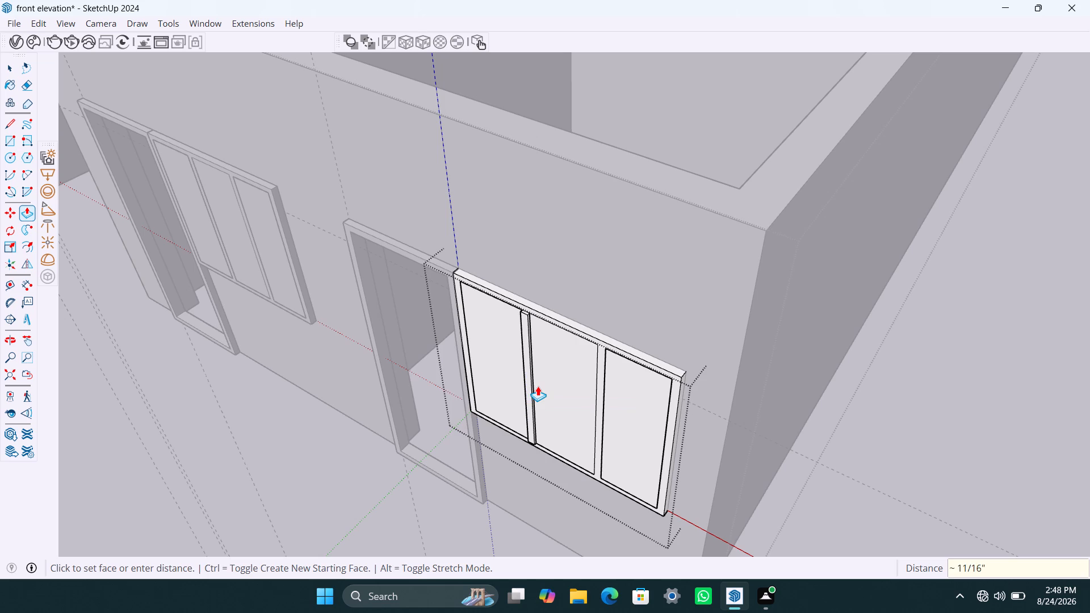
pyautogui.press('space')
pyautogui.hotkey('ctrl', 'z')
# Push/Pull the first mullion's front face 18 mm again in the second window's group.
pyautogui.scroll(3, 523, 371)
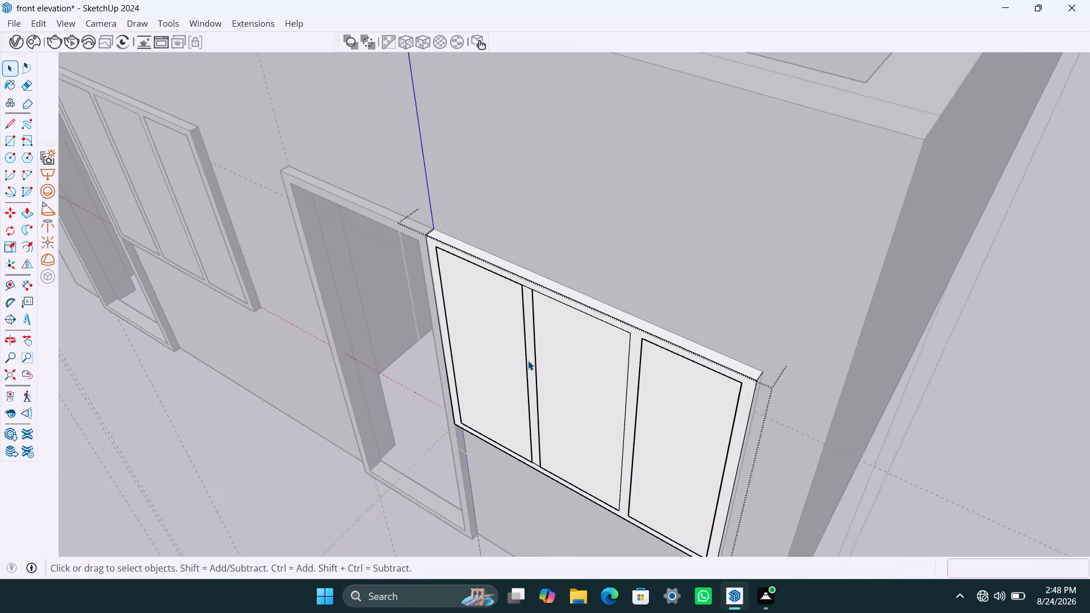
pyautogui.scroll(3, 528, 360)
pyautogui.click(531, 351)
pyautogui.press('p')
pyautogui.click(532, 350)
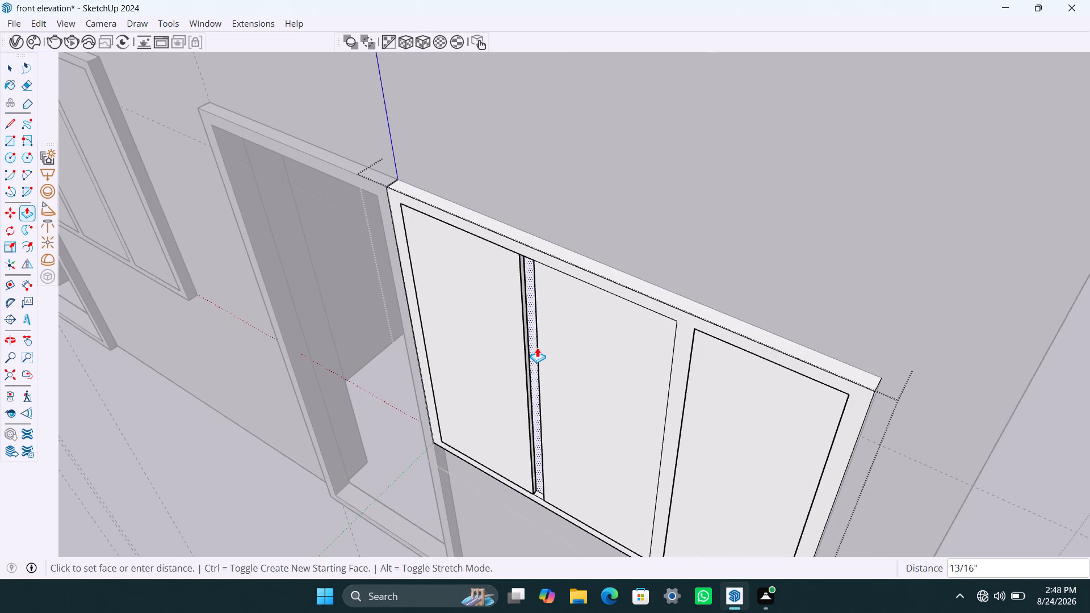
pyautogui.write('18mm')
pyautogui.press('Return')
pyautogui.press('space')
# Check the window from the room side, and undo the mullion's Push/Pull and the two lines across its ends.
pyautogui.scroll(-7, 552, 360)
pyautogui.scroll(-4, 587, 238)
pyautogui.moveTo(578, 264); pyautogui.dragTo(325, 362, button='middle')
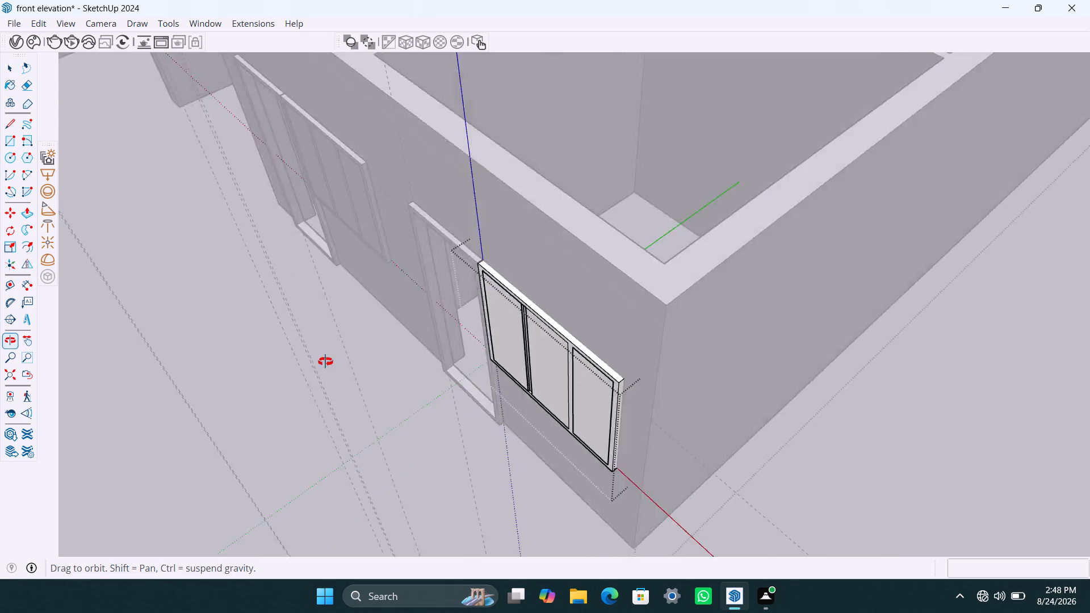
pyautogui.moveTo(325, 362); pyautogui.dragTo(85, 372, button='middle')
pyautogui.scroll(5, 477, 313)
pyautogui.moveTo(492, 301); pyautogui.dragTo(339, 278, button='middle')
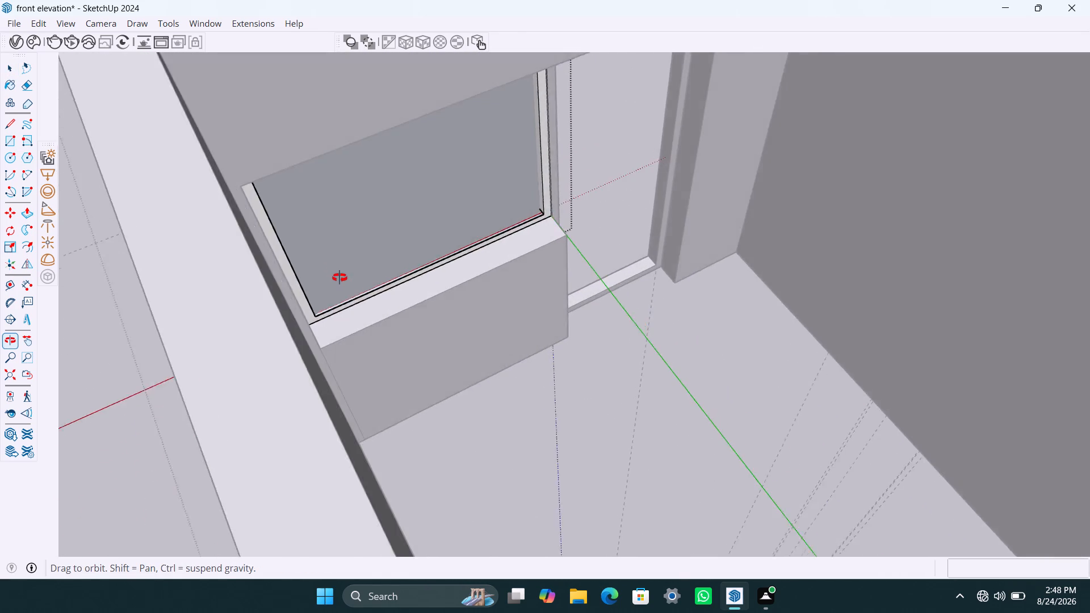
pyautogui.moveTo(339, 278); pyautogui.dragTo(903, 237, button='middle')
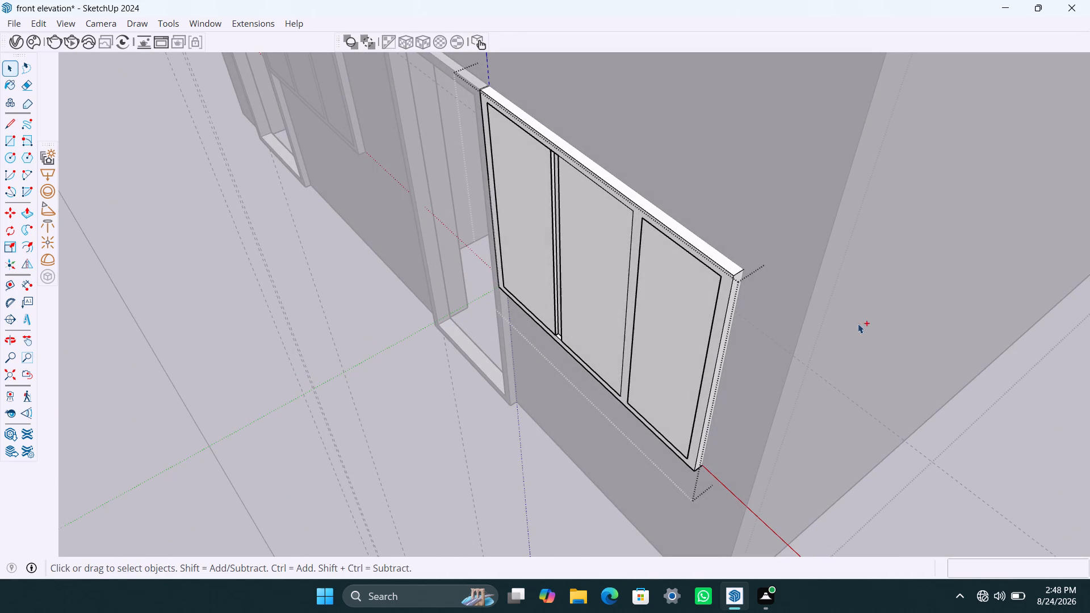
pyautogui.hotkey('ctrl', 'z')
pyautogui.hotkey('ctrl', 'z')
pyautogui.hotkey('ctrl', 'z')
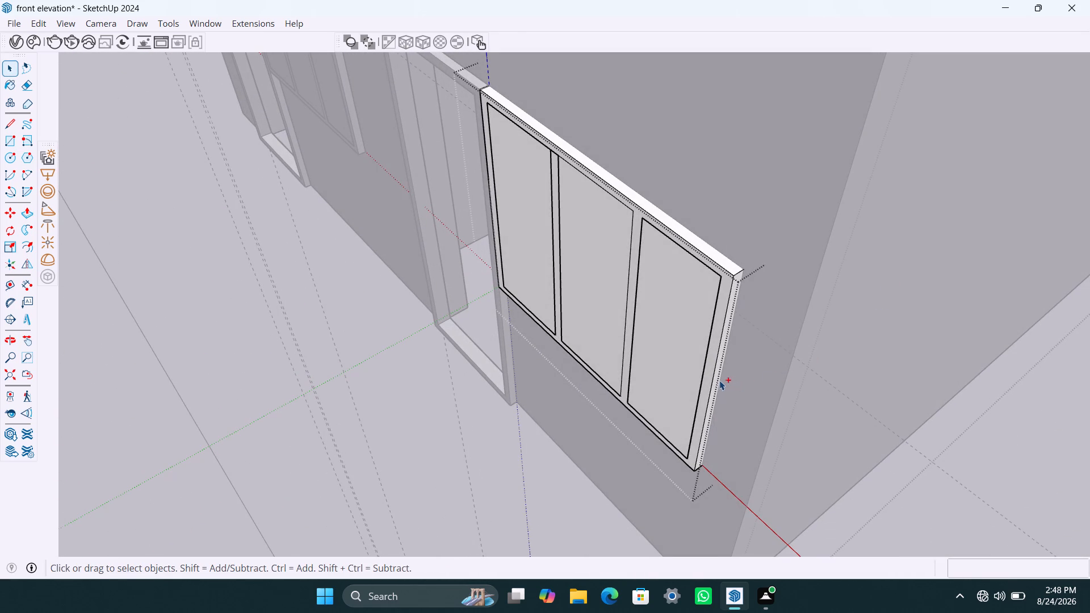
# Undo the last two edits in the second window's group and close the house group.
pyautogui.hotkey('ctrl', 'z')
pyautogui.hotkey('ctrl', 'z')
pyautogui.scroll(-6, 556, 399)
pyautogui.moveTo(548, 432); pyautogui.dragTo(649, 419, button='middle')
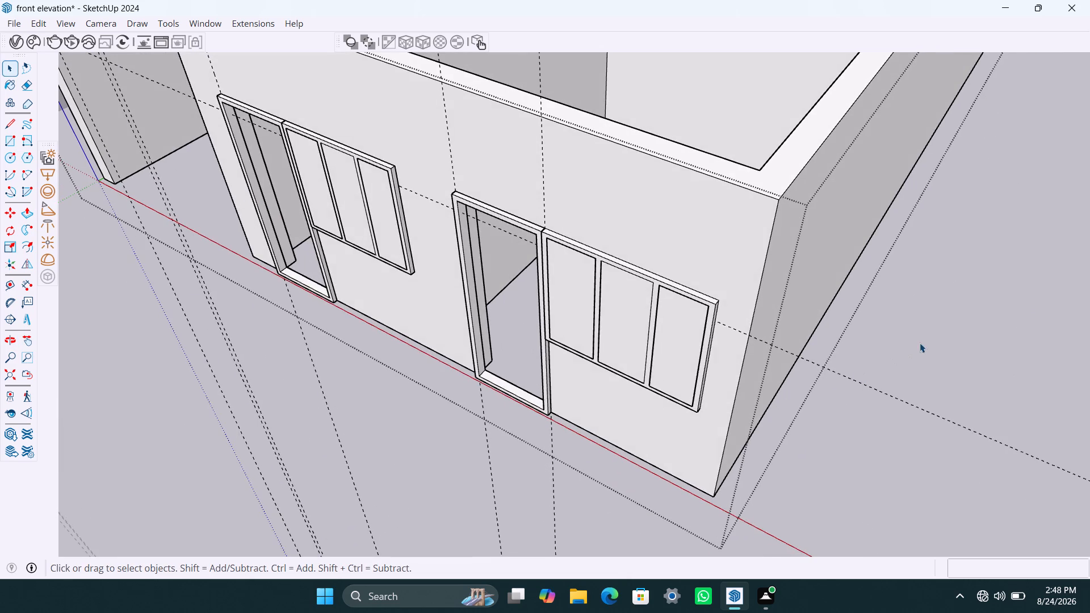
pyautogui.click(944, 337)
# Examine both doorway-and-window units on the front wall from outside and from inside the rooms.
pyautogui.scroll(5, 326, 211)
pyautogui.moveTo(313, 184); pyautogui.dragTo(518, 131, button='middle')
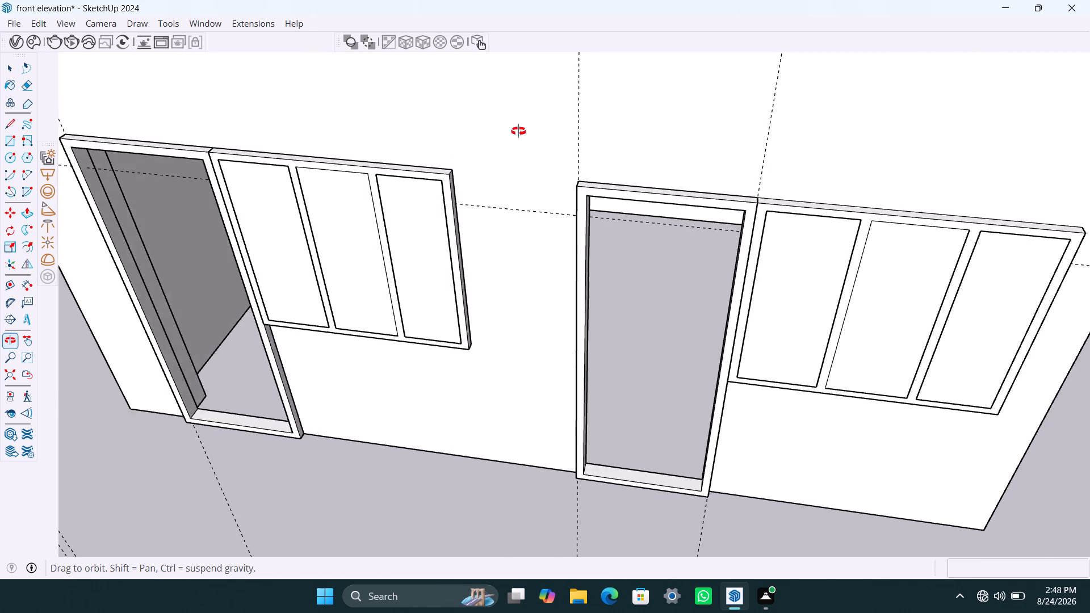
pyautogui.moveTo(518, 131); pyautogui.dragTo(533, 127, button='middle')
pyautogui.scroll(-4, 473, 188)
pyautogui.moveTo(489, 169); pyautogui.dragTo(68, 235, button='middle')
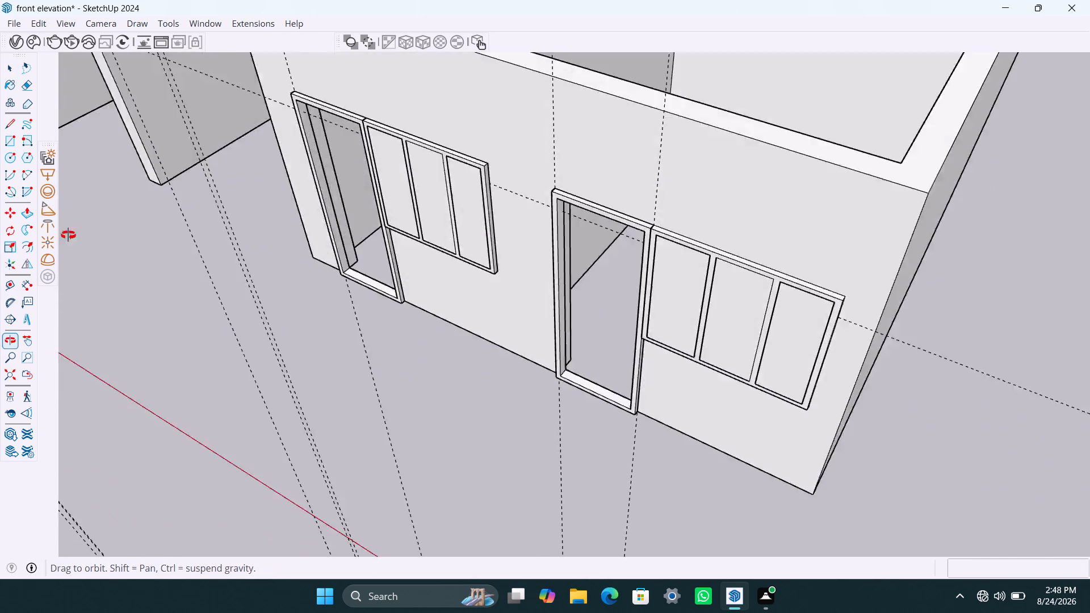
pyautogui.moveTo(68, 235); pyautogui.dragTo(48, 232, button='middle')
pyautogui.scroll(-4, 550, 127)
pyautogui.moveTo(691, 129); pyautogui.dragTo(218, 198, button='middle')
pyautogui.scroll(4, 527, 189)
pyautogui.scroll(3, 522, 276)
pyautogui.scroll(3, 501, 374)
pyautogui.scroll(-13, 534, 362)
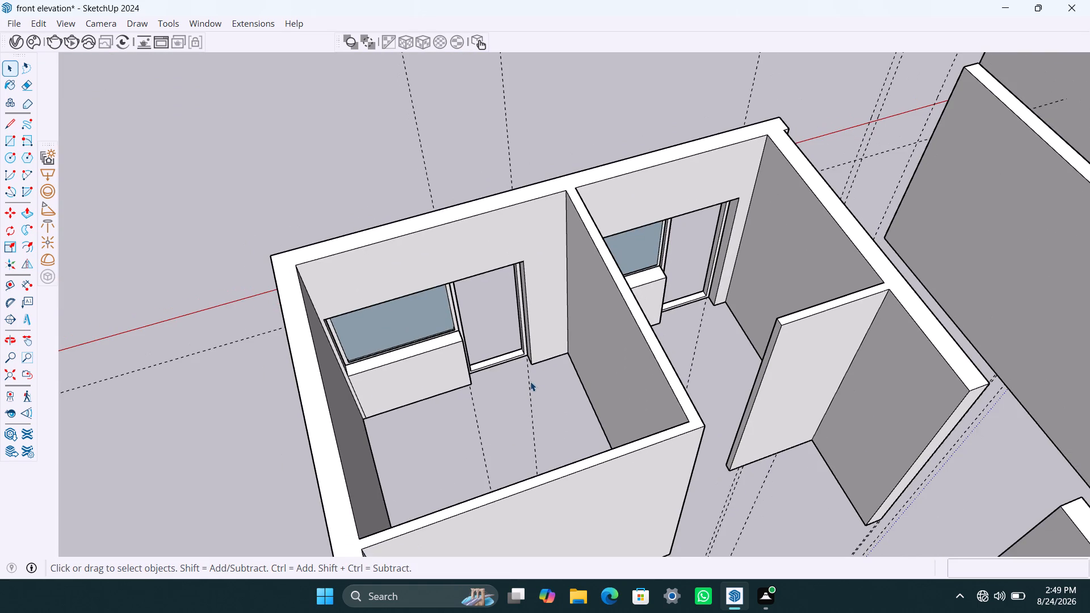
pyautogui.click(309, 167)
pyautogui.scroll(-5, 236, 314)
pyautogui.moveTo(237, 338); pyautogui.dragTo(500, 338, button='middle')
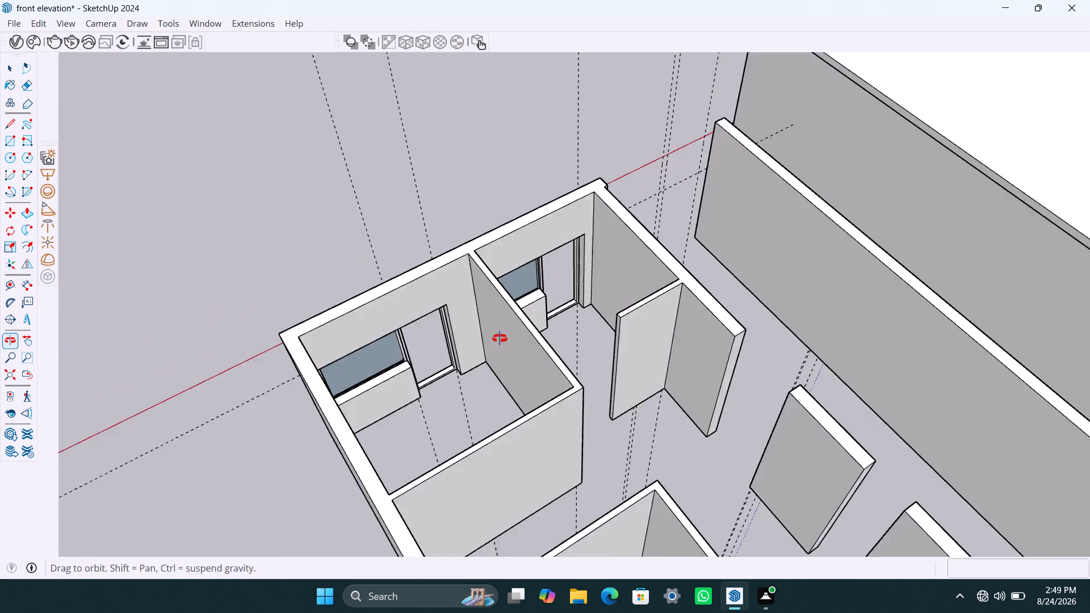
pyautogui.moveTo(500, 338); pyautogui.dragTo(873, 320, button='middle')
pyautogui.scroll(-6, 604, 406)
pyautogui.moveTo(561, 423); pyautogui.dragTo(799, 379, button='middle')
pyautogui.scroll(3, 592, 360)
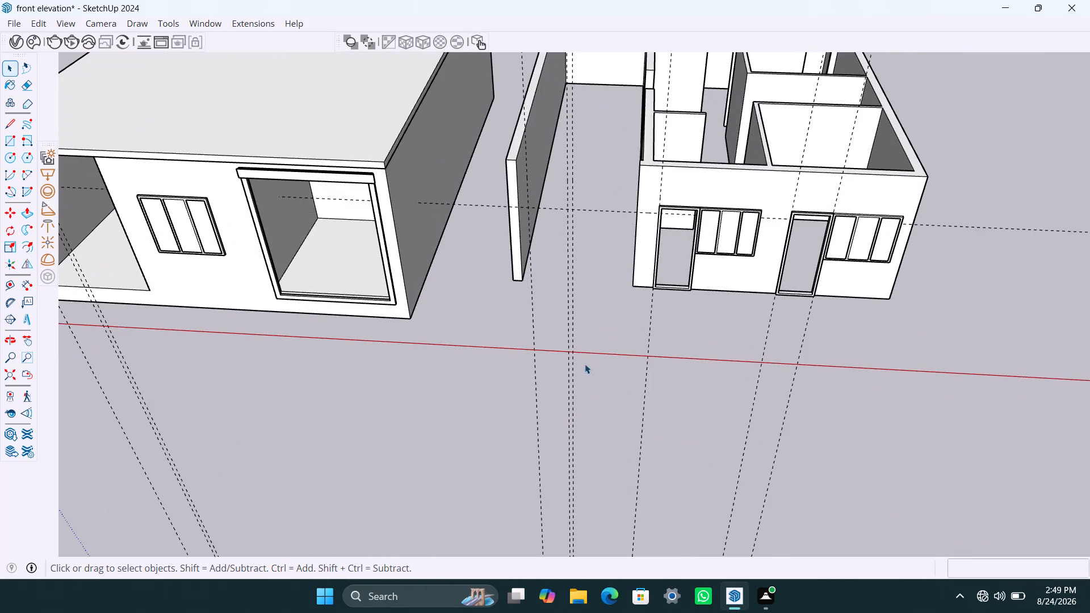
pyautogui.keyDown('shift'); pyautogui.moveTo(576, 364); pyautogui.dragTo(397, 430, button='middle'); pyautogui.keyUp('shift')
pyautogui.scroll(2, 477, 382)
pyautogui.moveTo(489, 381); pyautogui.dragTo(512, 440, button='middle')
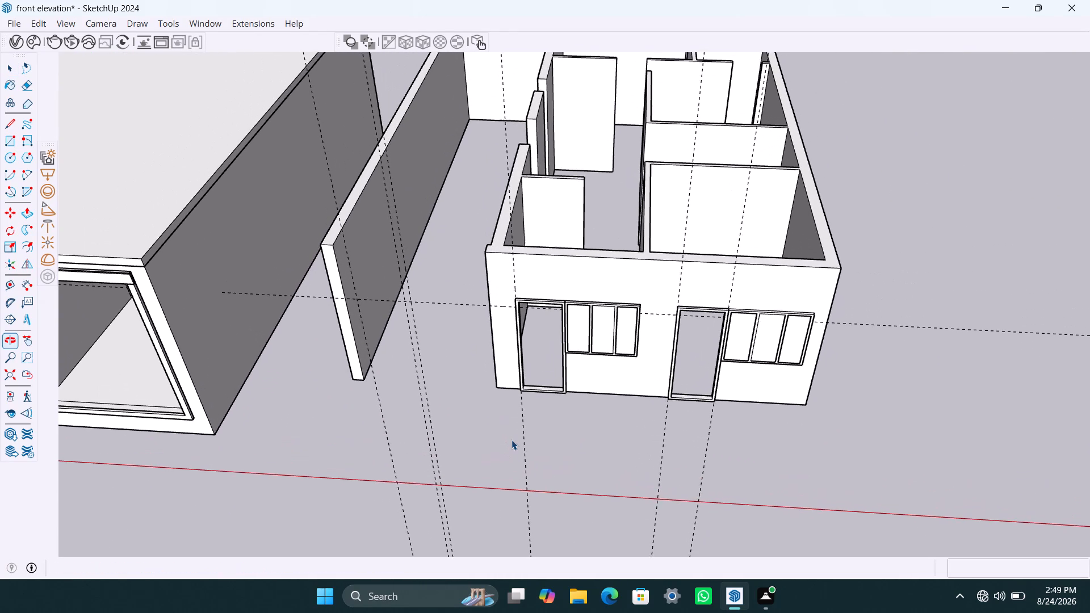
# Save the front elevation model.
pyautogui.hotkey('ctrl', 's')
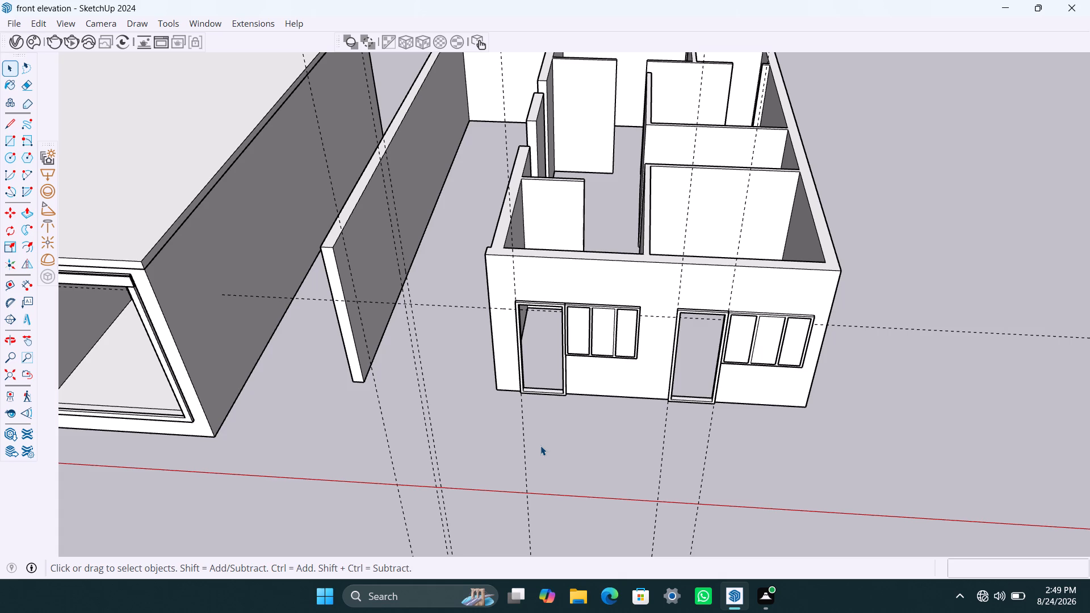
pyautogui.click(925, 348)
# Delete all the guide lines in the model and save the file.
pyautogui.scroll(-6, 607, 386)
pyautogui.moveTo(542, 409); pyautogui.dragTo(546, 313, button='middle')
pyautogui.scroll(-6, 536, 364)
pyautogui.moveTo(531, 410); pyautogui.dragTo(540, 383, button='middle')
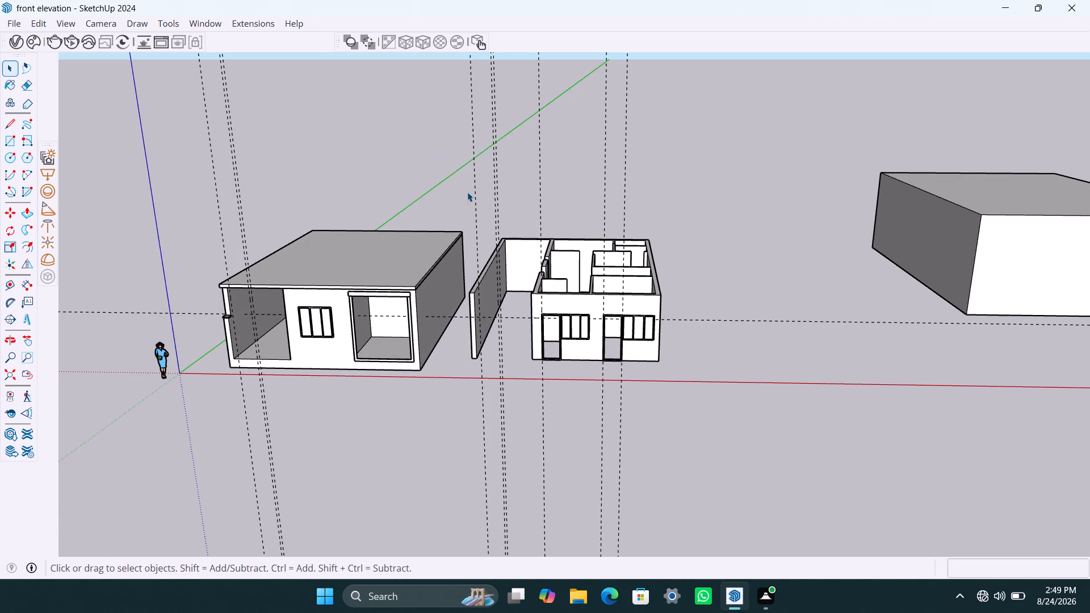
pyautogui.moveTo(457, 170); pyautogui.dragTo(664, 161)
pyautogui.click(628, 152)
pyautogui.click(31, 22)
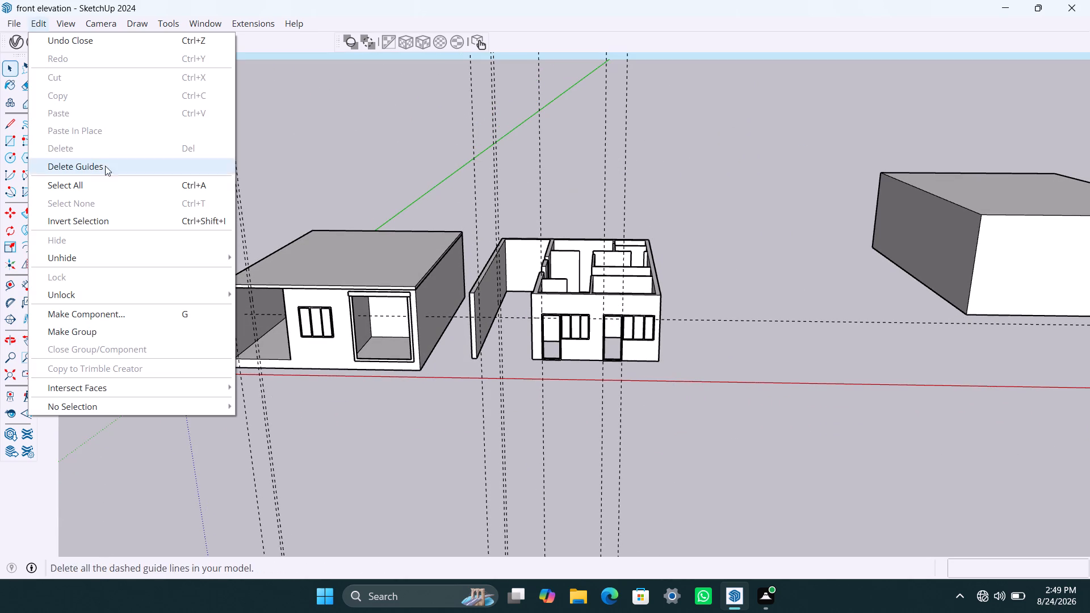
pyautogui.click(119, 164)
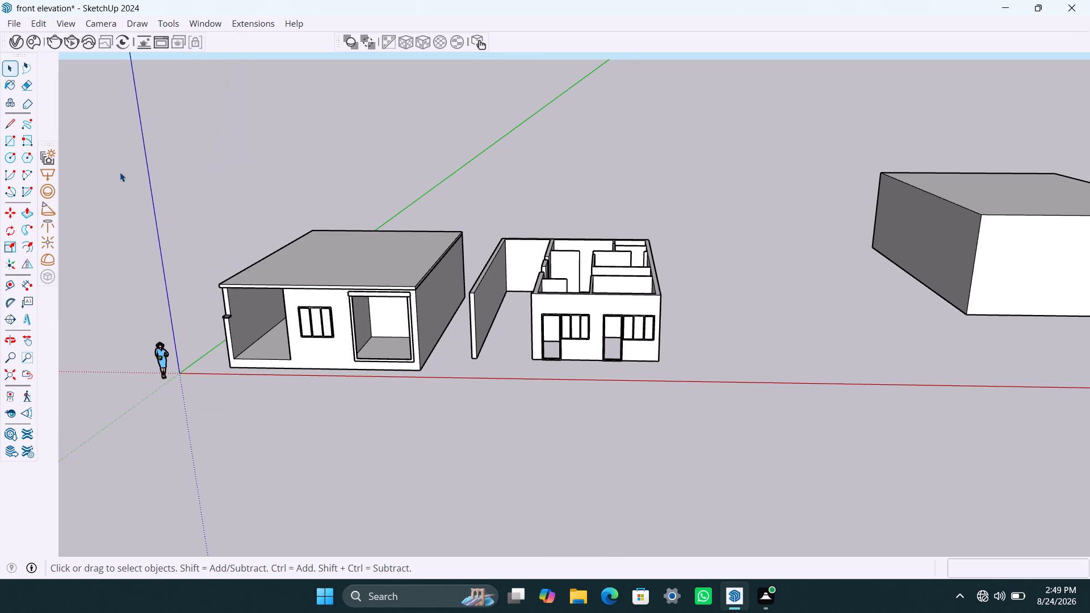
pyautogui.hotkey('ctrl', 's')
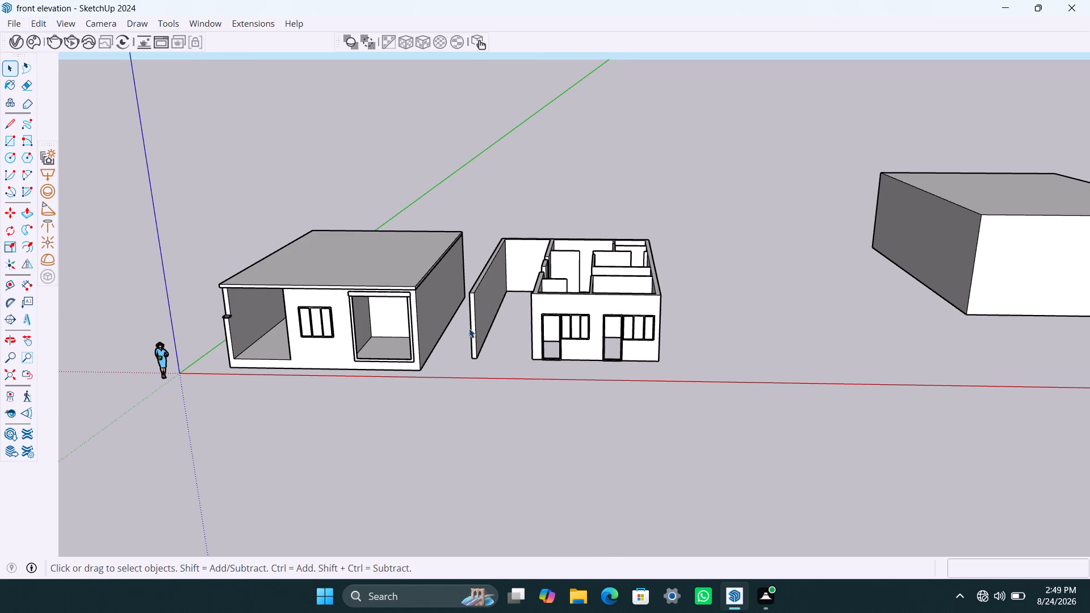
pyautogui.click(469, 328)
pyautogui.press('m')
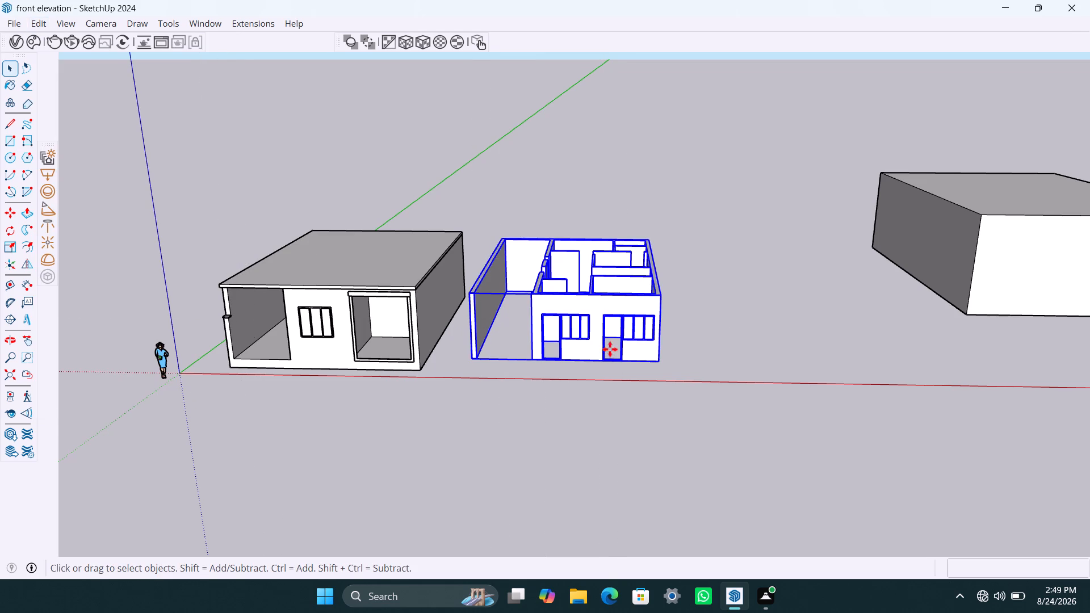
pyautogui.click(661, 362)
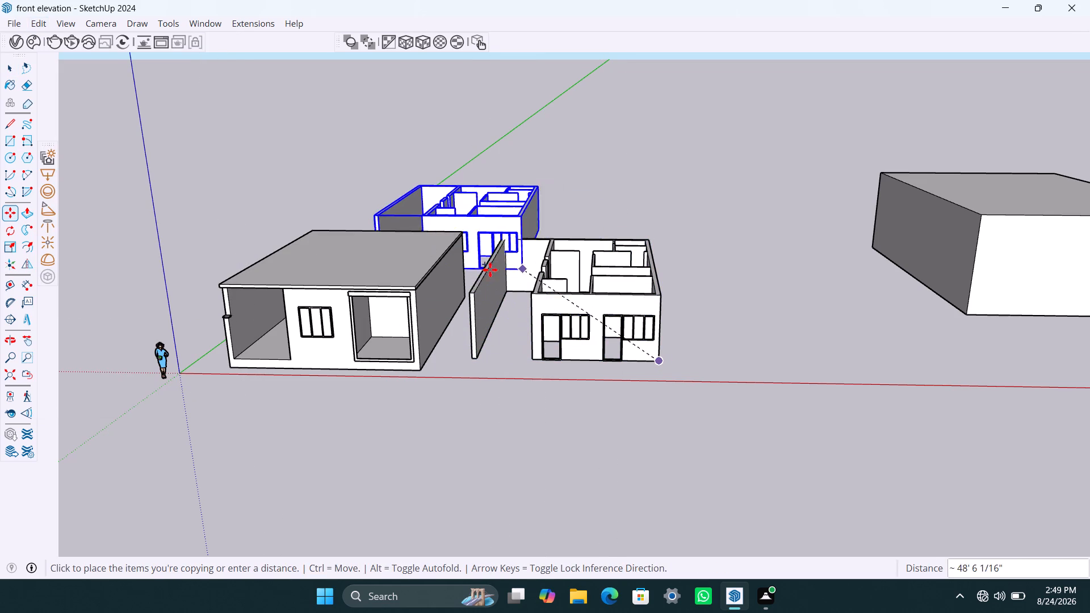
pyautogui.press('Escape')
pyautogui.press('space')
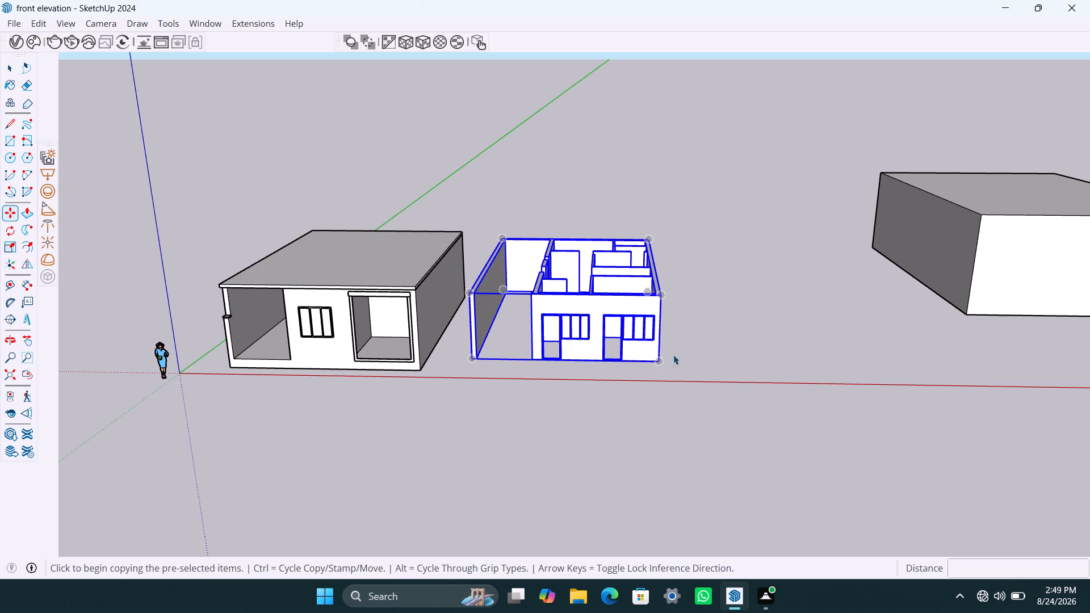
# Move the house group with the two doorways by its lower right front corner onto the ground-floor building's slab top at the matching corner.
pyautogui.press('m')
pyautogui.click(657, 360)
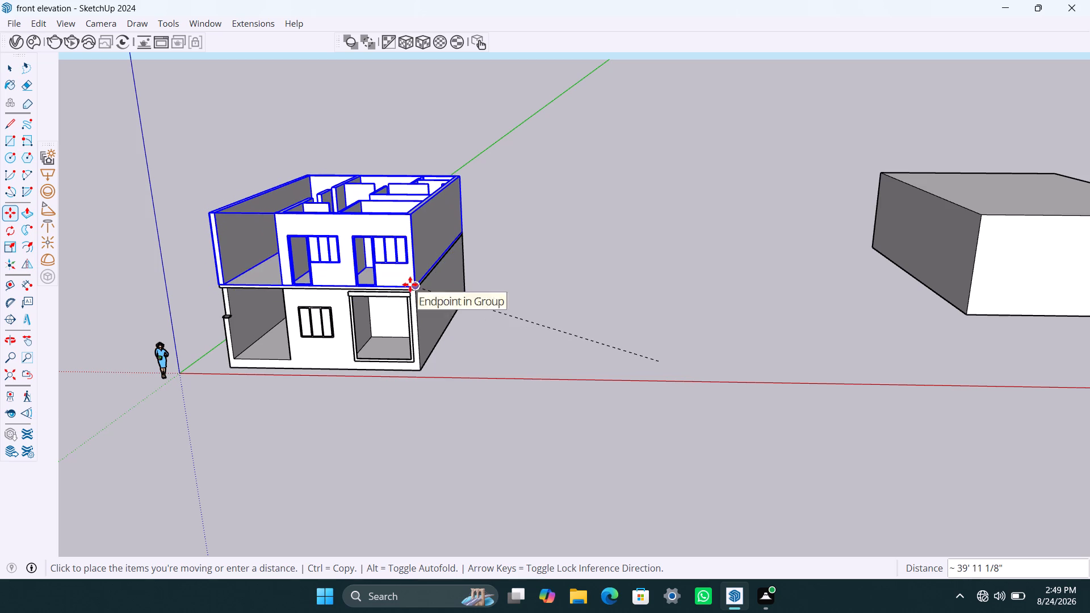
pyautogui.scroll(12, 410, 284)
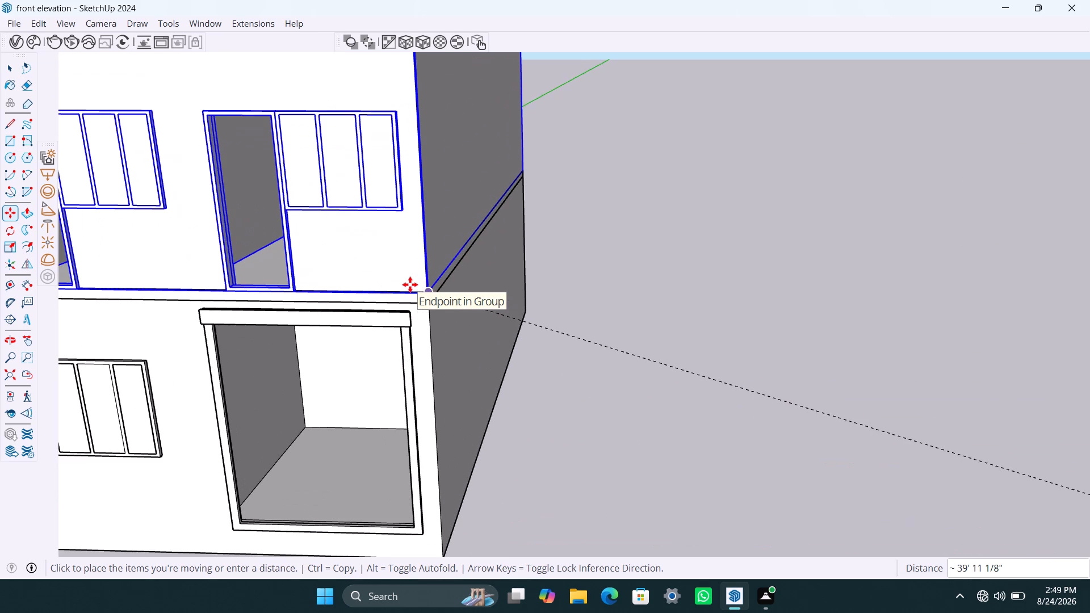
pyautogui.click(410, 284)
pyautogui.press('space')
pyautogui.scroll(17, 429, 285)
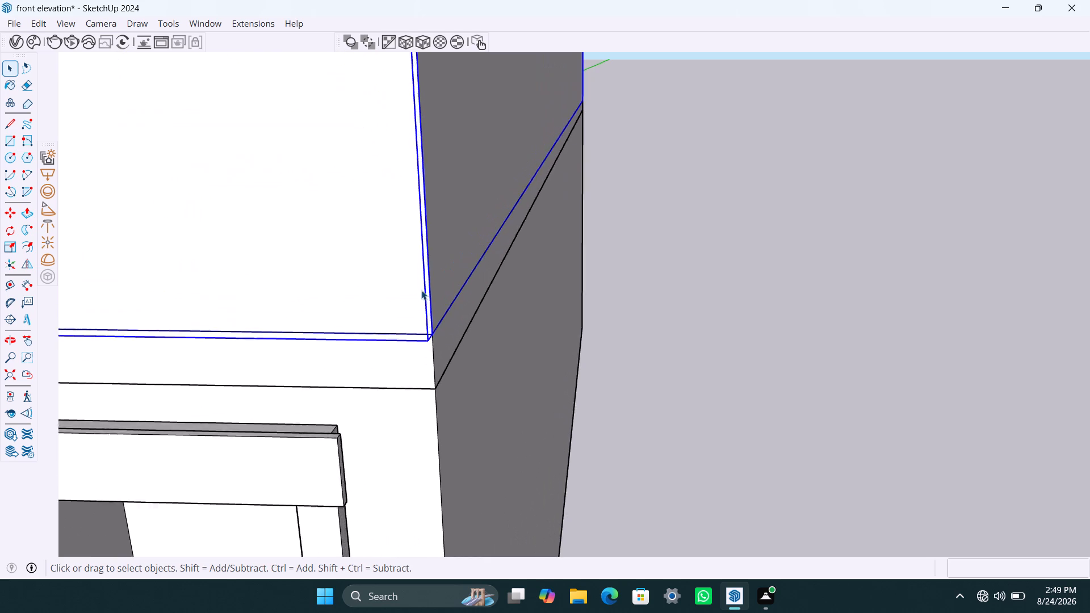
pyautogui.scroll(3, 421, 290)
pyautogui.click(674, 301)
# Examine the stacked floors from the front and side, checking the wall and slab alignment at the corners.
pyautogui.scroll(-7, 420, 351)
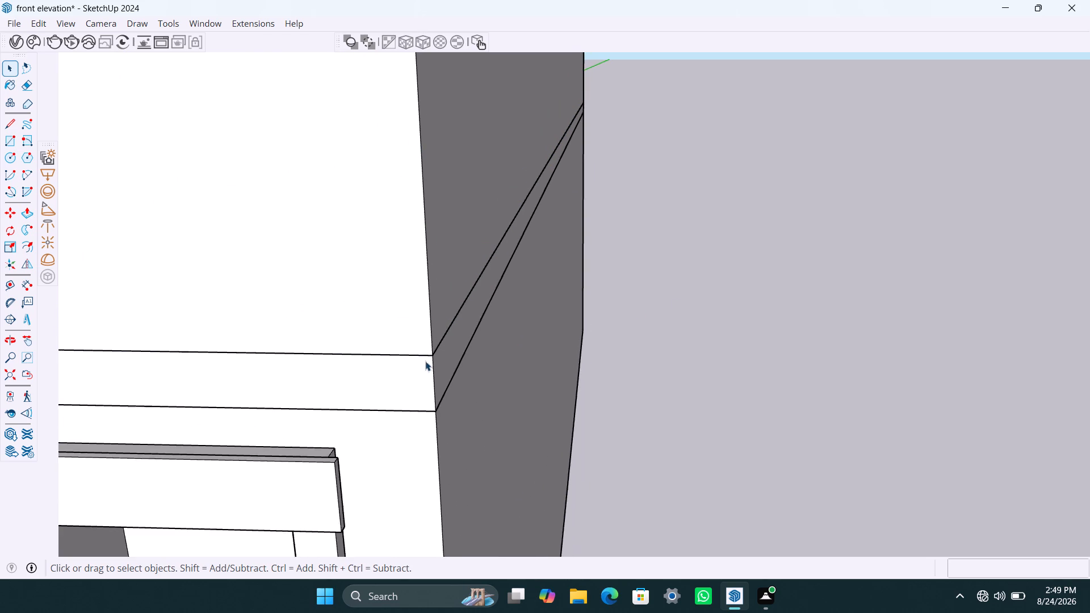
pyautogui.scroll(-20, 425, 361)
pyautogui.scroll(-5, 448, 389)
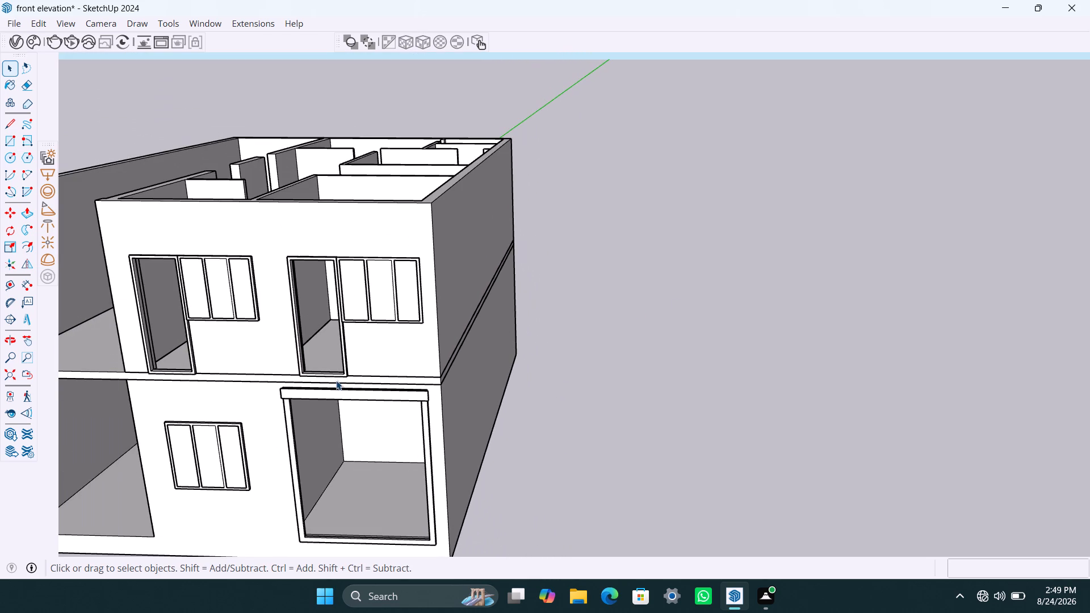
pyautogui.scroll(-8, 276, 360)
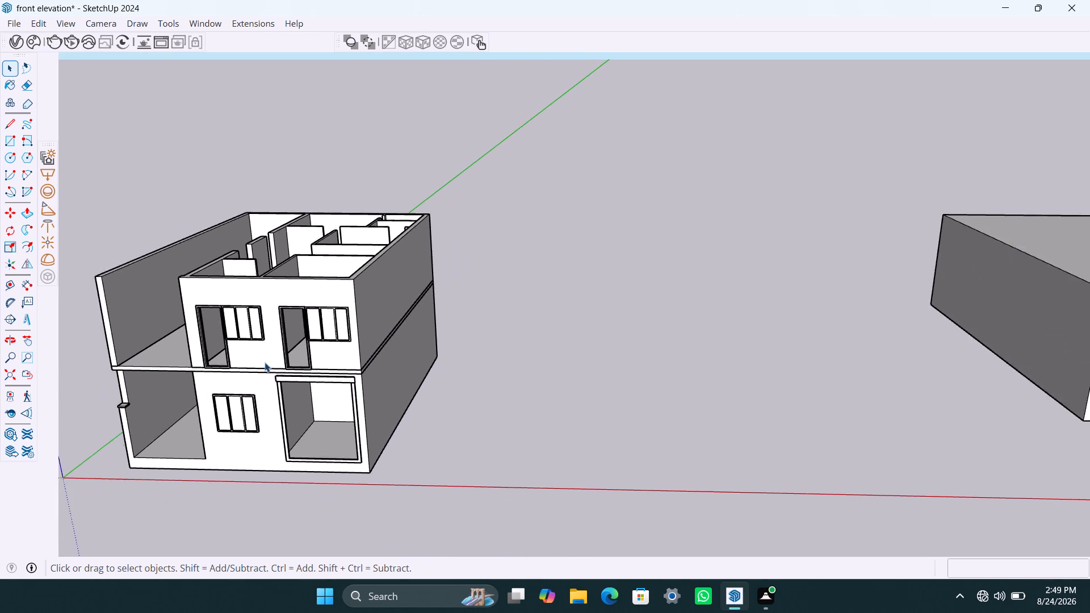
pyautogui.scroll(-7, 266, 362)
pyautogui.keyDown('shift'); pyautogui.moveTo(297, 375); pyautogui.dragTo(382, 377, button='middle'); pyautogui.keyUp('shift')
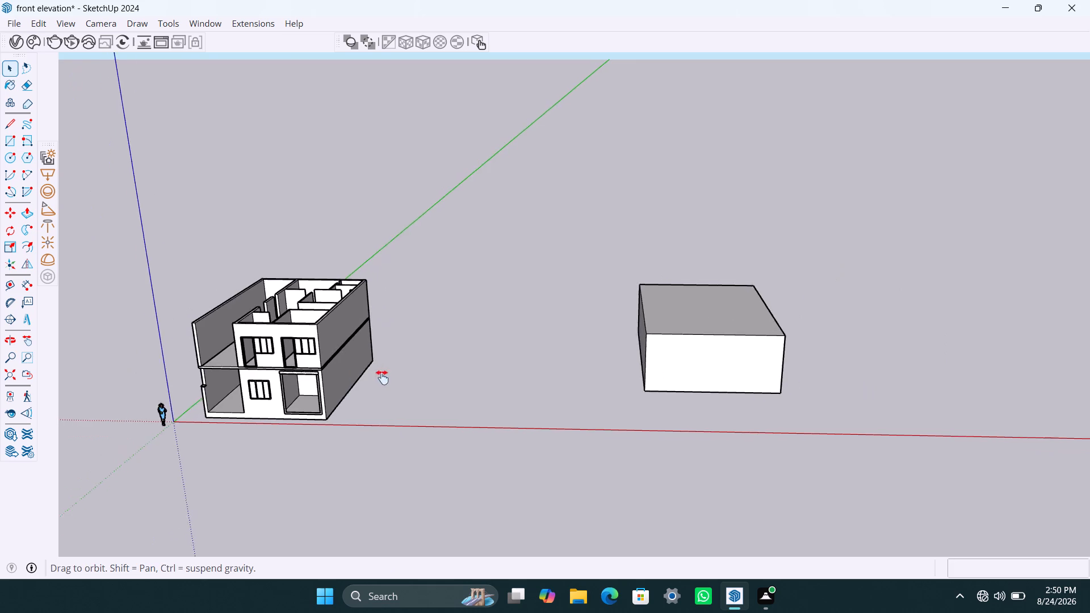
pyautogui.keyDown('shift'); pyautogui.moveTo(382, 377); pyautogui.dragTo(383, 377, button='middle'); pyautogui.keyUp('shift')
pyautogui.moveTo(343, 384); pyautogui.dragTo(414, 380, button='middle')
pyautogui.scroll(3, 324, 398)
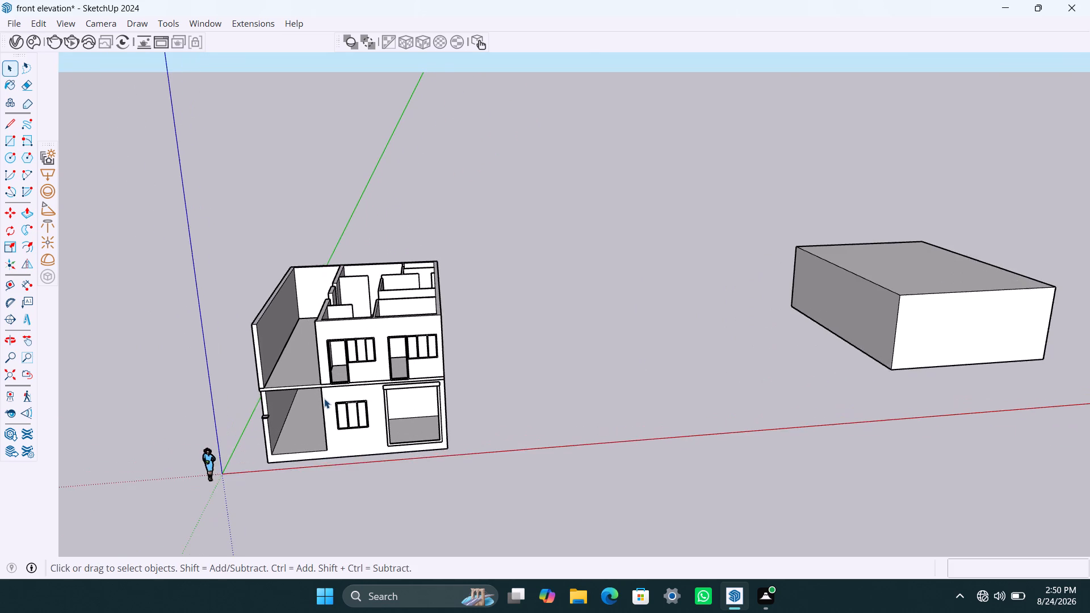
pyautogui.scroll(3, 327, 398)
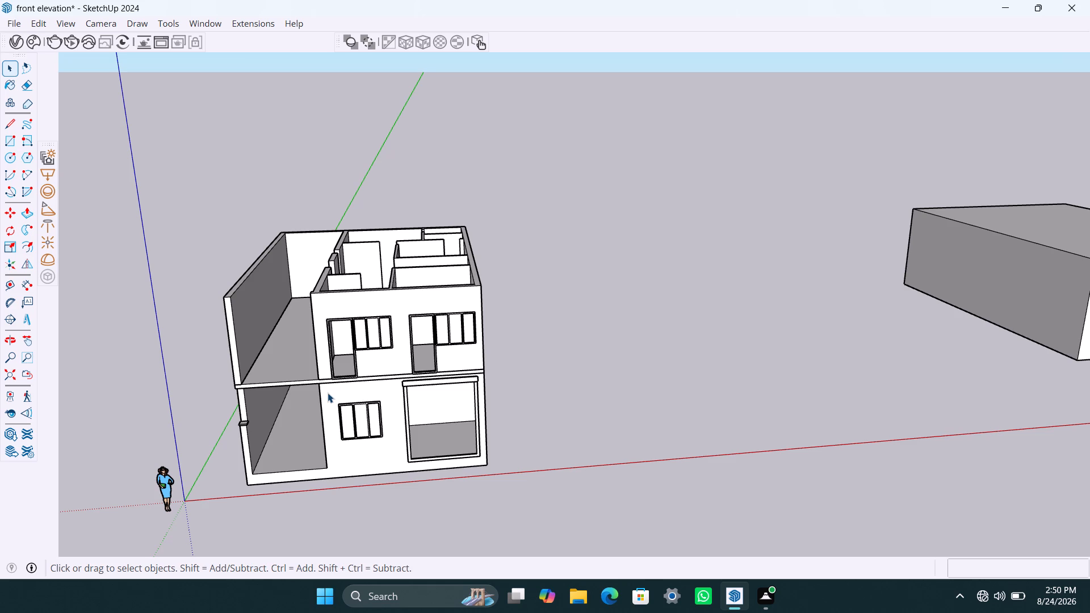
pyautogui.scroll(5, 273, 394)
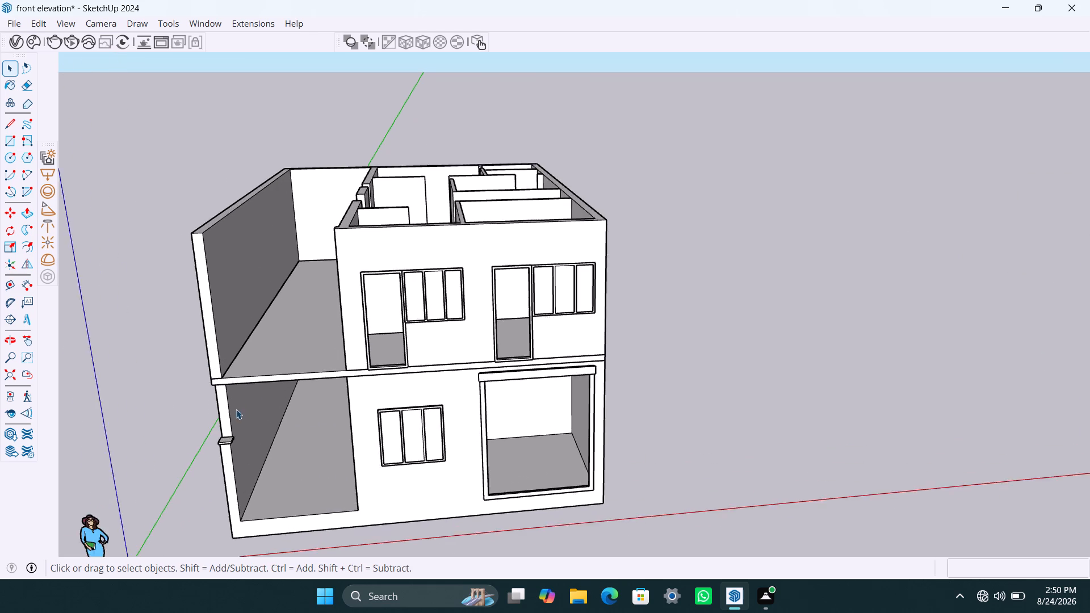
pyautogui.moveTo(236, 409); pyautogui.dragTo(384, 358, button='middle')
pyautogui.scroll(9, 330, 348)
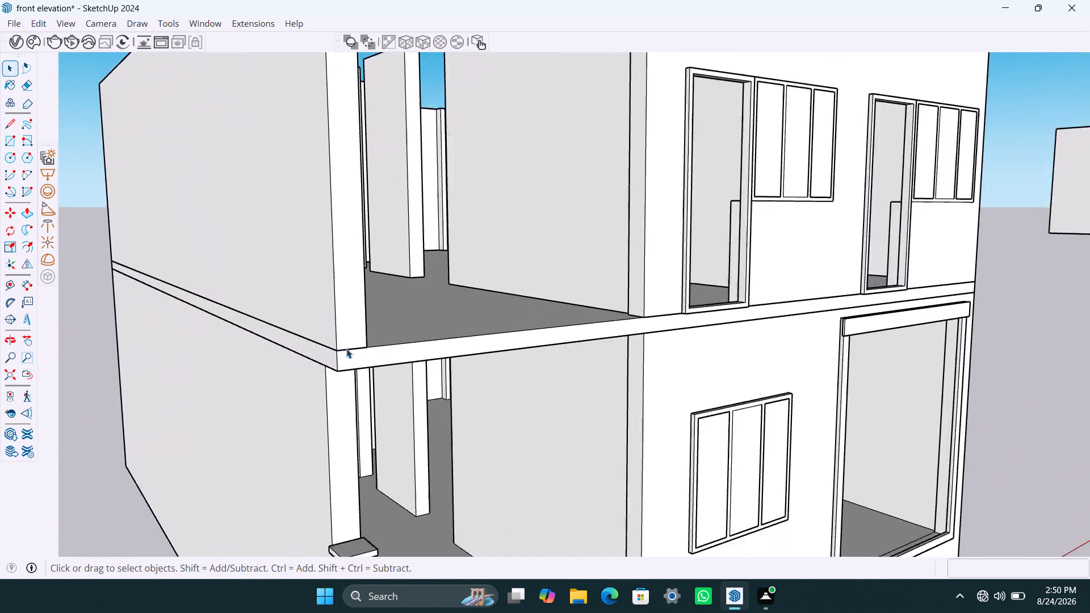
pyautogui.moveTo(331, 358); pyautogui.dragTo(377, 372, button='middle')
pyautogui.scroll(9, 372, 373)
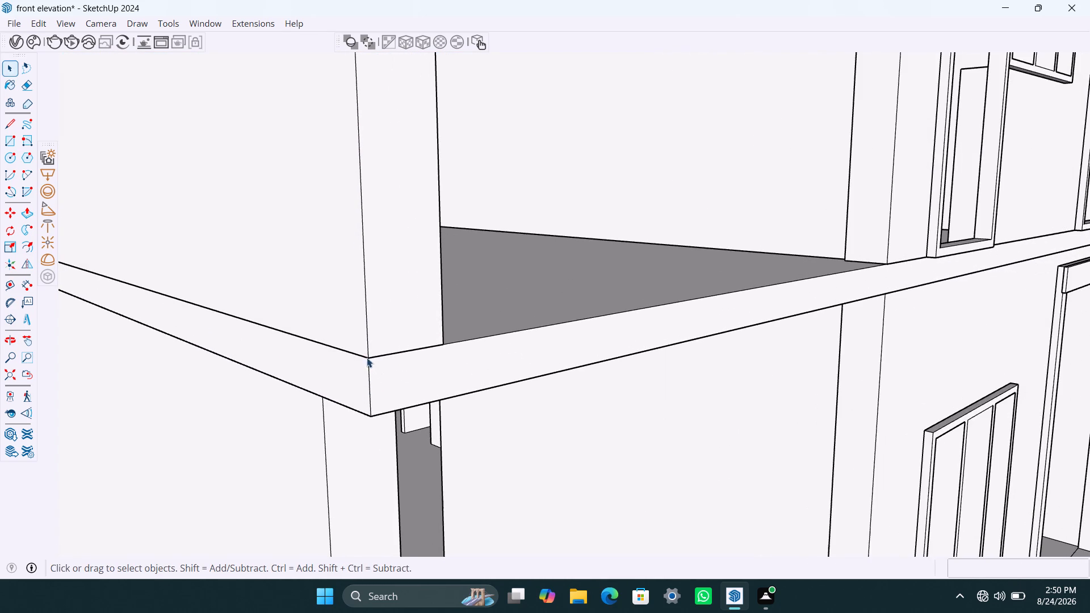
pyautogui.scroll(-20, 424, 401)
pyautogui.scroll(-7, 424, 401)
pyautogui.moveTo(412, 395); pyautogui.dragTo(379, 394, button='middle')
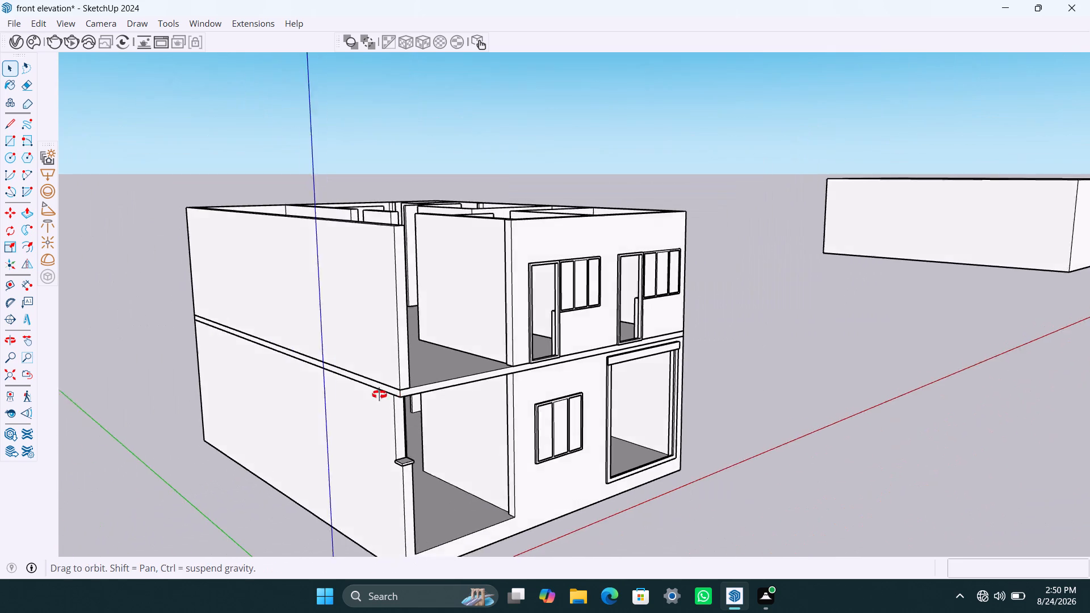
pyautogui.moveTo(379, 394); pyautogui.dragTo(242, 394, button='middle')
pyautogui.scroll(3, 297, 372)
pyautogui.moveTo(298, 371); pyautogui.dragTo(273, 380, button='middle')
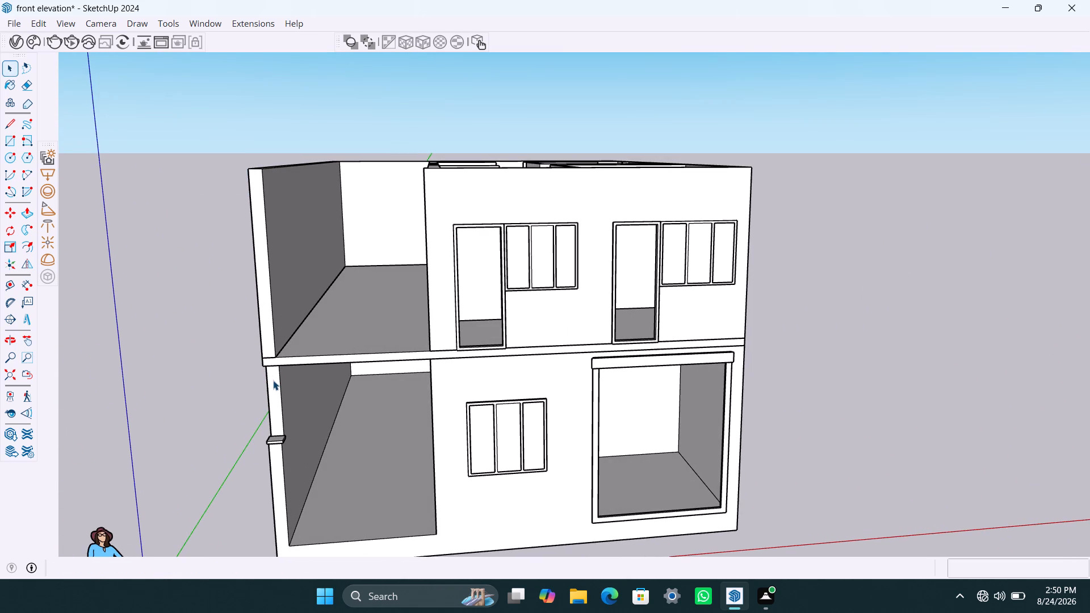
pyautogui.scroll(-6, 366, 398)
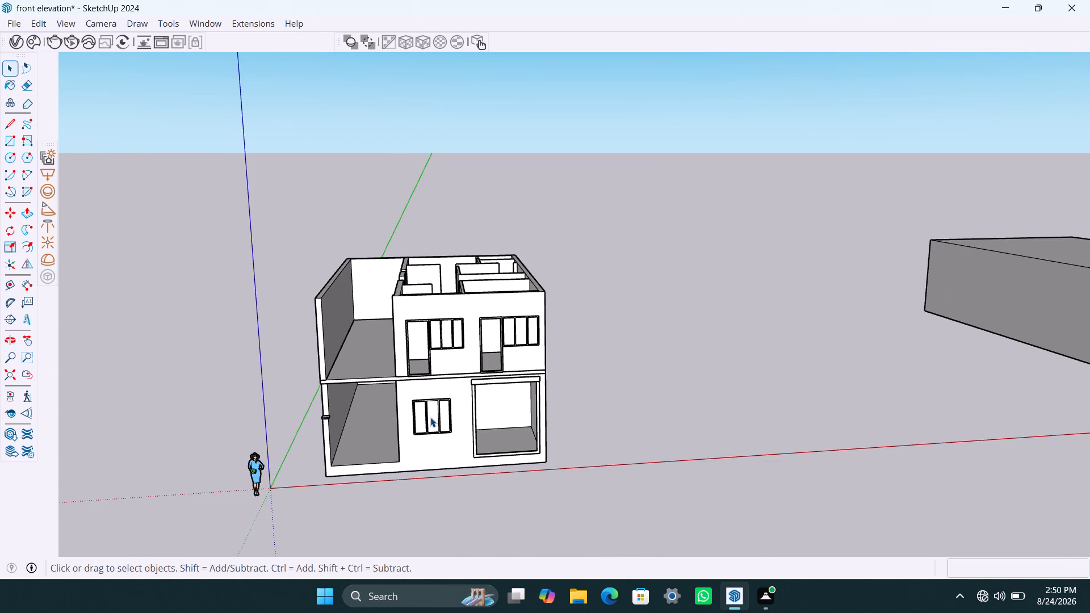
pyautogui.scroll(-2, 431, 418)
pyautogui.keyDown('shift'); pyautogui.moveTo(431, 421); pyautogui.dragTo(355, 436, button='middle'); pyautogui.keyUp('shift')
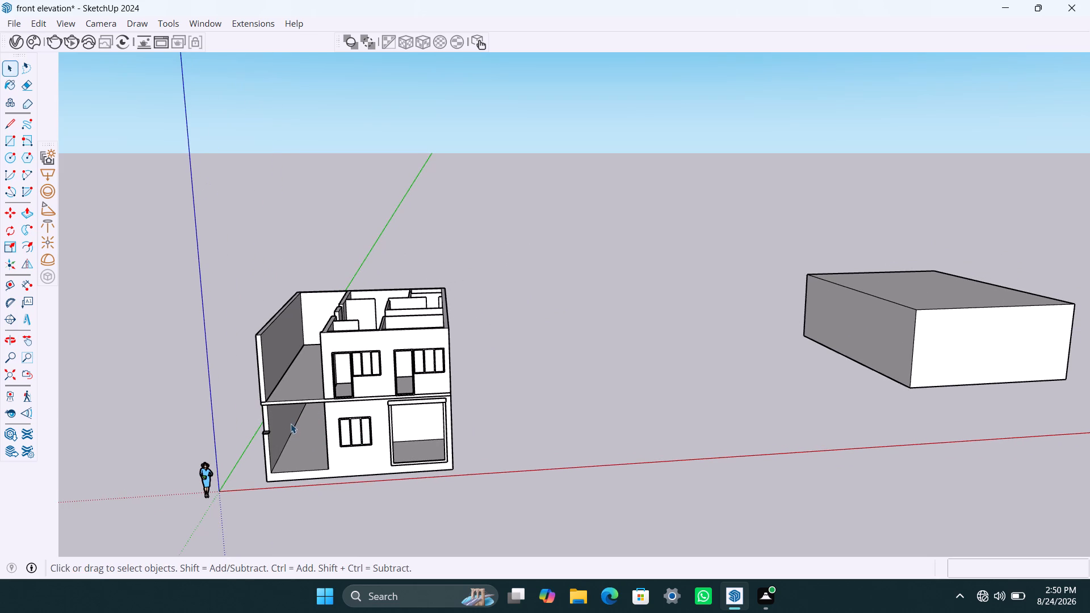
pyautogui.scroll(3, 296, 410)
pyautogui.moveTo(294, 404); pyautogui.dragTo(319, 400, button='middle')
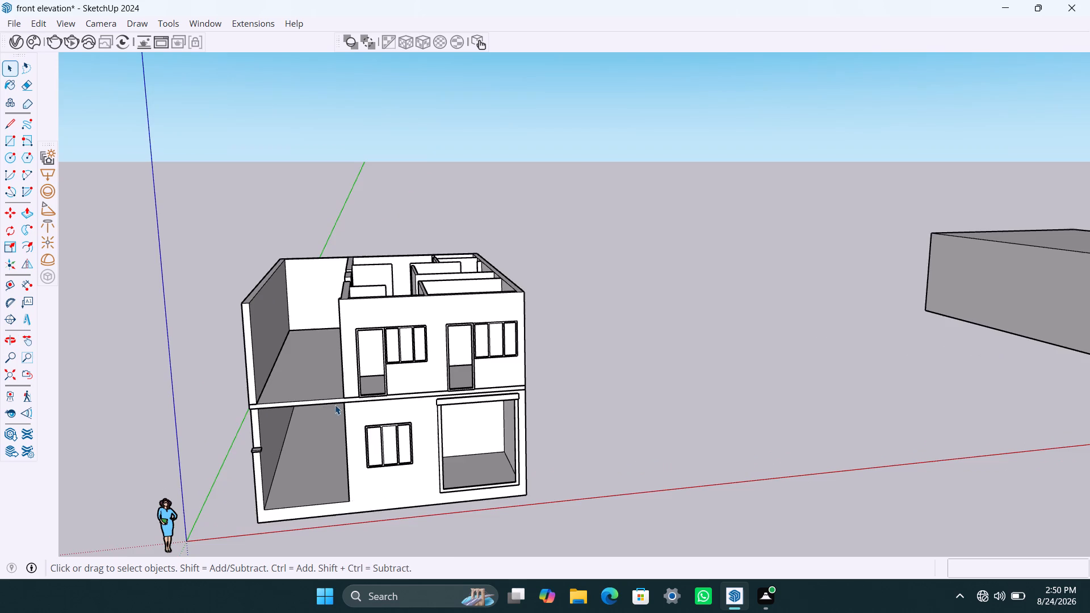
pyautogui.scroll(4, 337, 405)
pyautogui.moveTo(465, 404); pyautogui.dragTo(429, 415, button='middle')
# Copy the upper-floor group out beside the two-storey building, then move the copy about 28' 5" further onto clear ground.
pyautogui.click(560, 354)
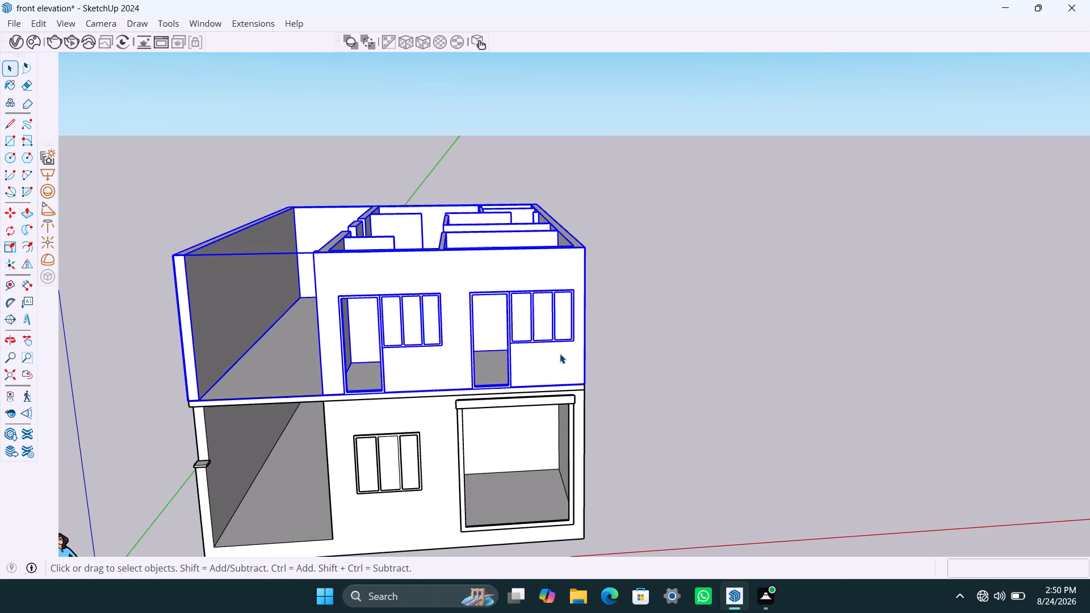
pyautogui.press('m')
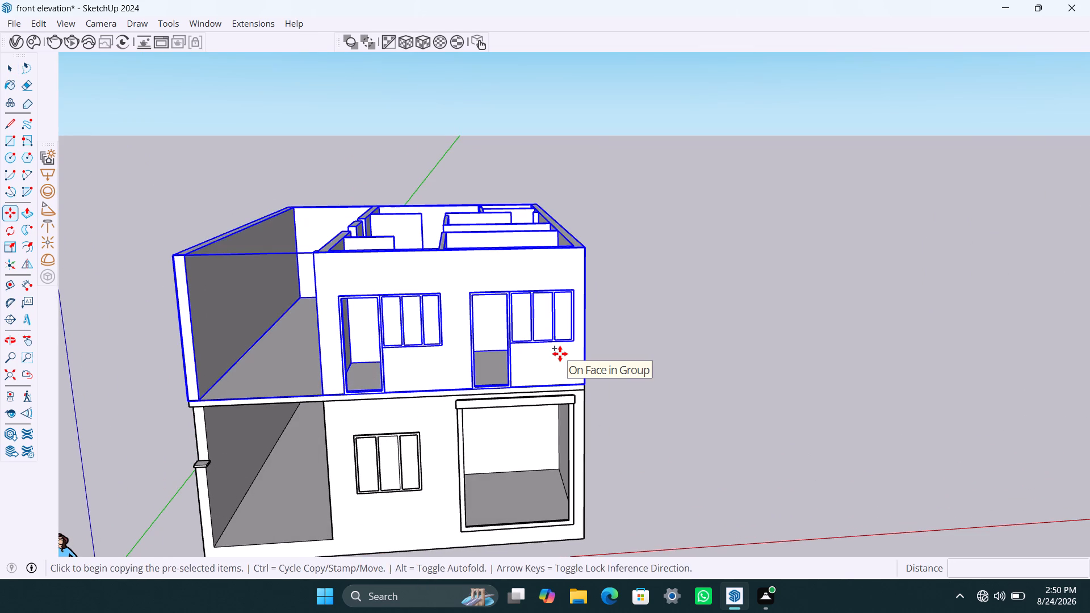
pyautogui.click(560, 354)
pyautogui.click(829, 314)
pyautogui.scroll(-4, 748, 393)
pyautogui.press('space')
pyautogui.moveTo(726, 404); pyautogui.dragTo(647, 410, button='middle')
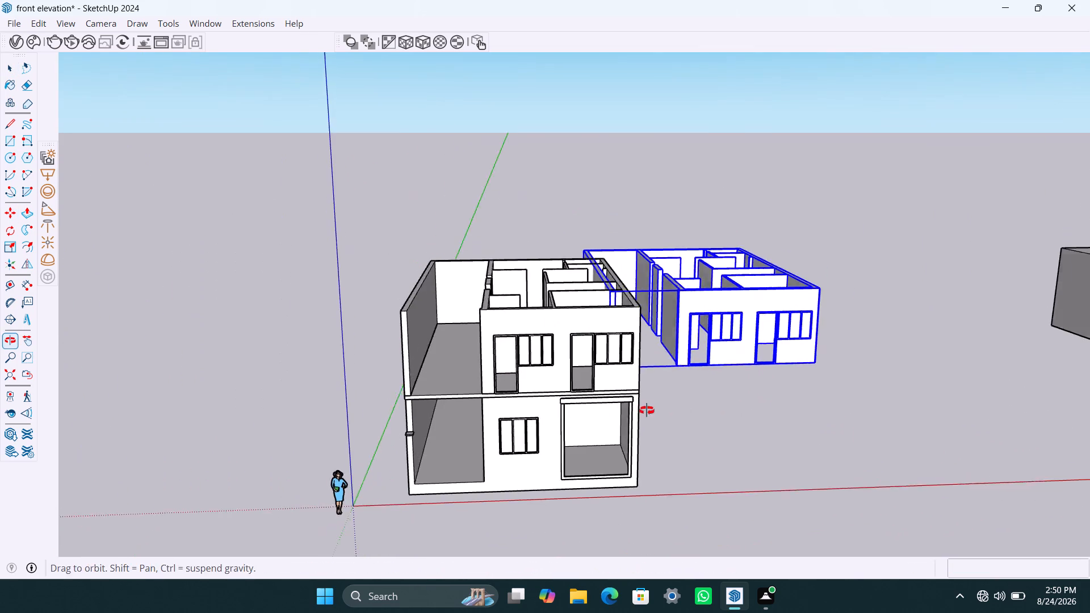
pyautogui.moveTo(647, 410); pyautogui.dragTo(534, 410, button='middle')
pyautogui.press('m')
pyautogui.click(758, 373)
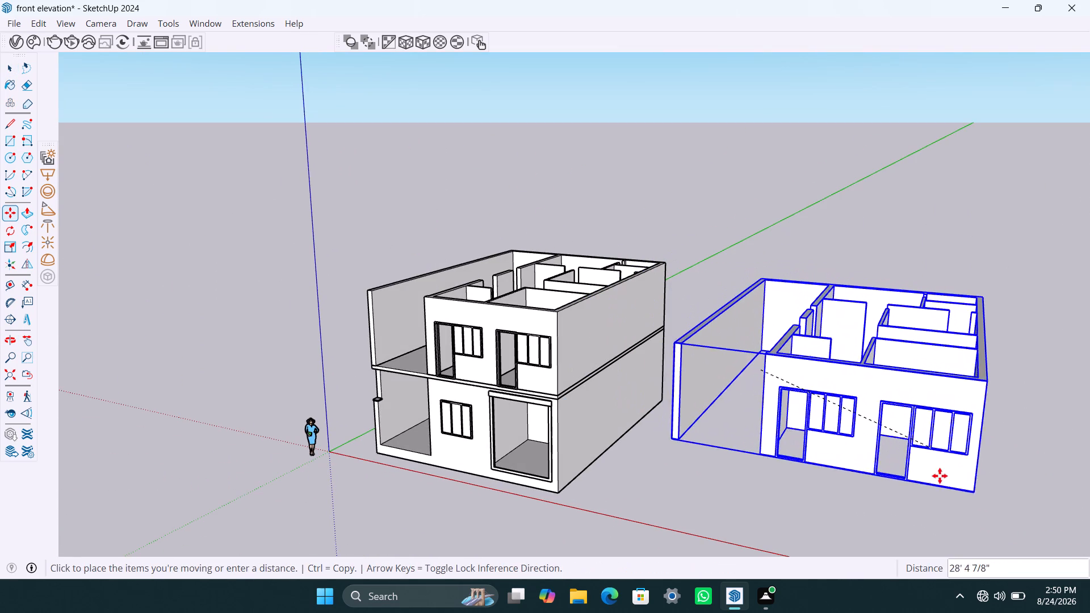
pyautogui.click(940, 476)
# Delete the large plain box standing beyond the copied floor.
pyautogui.scroll(-6, 795, 485)
pyautogui.moveTo(691, 472); pyautogui.dragTo(496, 459, button='middle')
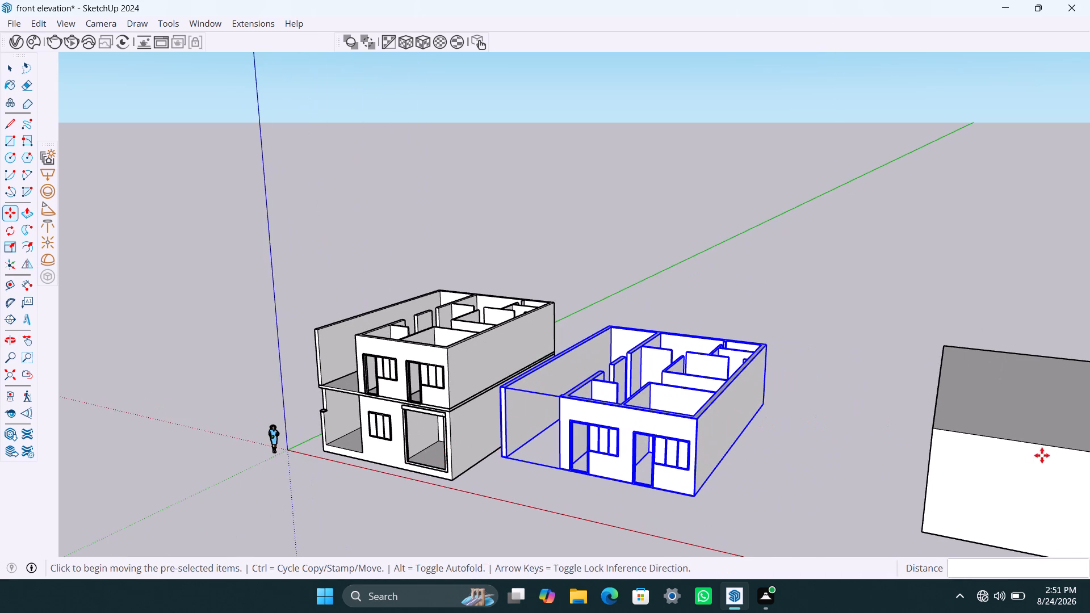
pyautogui.press('space')
pyautogui.click(990, 460)
pyautogui.press('Delete')
# Open the copied floor group and delete the door frame from the front wall's left doorway.
pyautogui.scroll(-4, 726, 489)
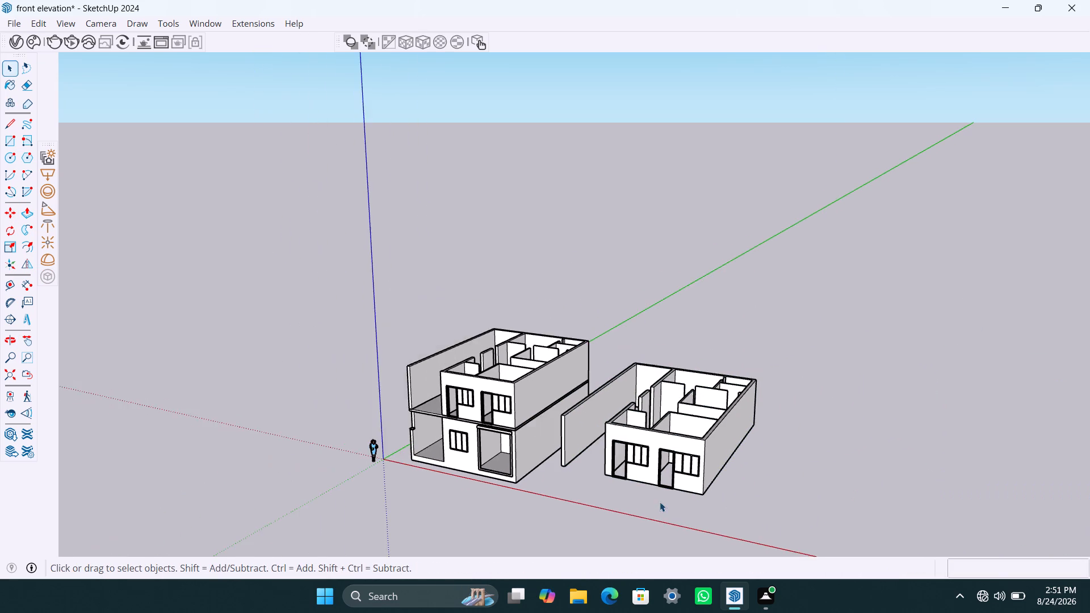
pyautogui.moveTo(655, 502); pyautogui.dragTo(832, 502, button='middle')
pyautogui.scroll(3, 756, 450)
pyautogui.keyDown('shift'); pyautogui.moveTo(722, 457); pyautogui.dragTo(633, 492, button='middle'); pyautogui.keyUp('shift')
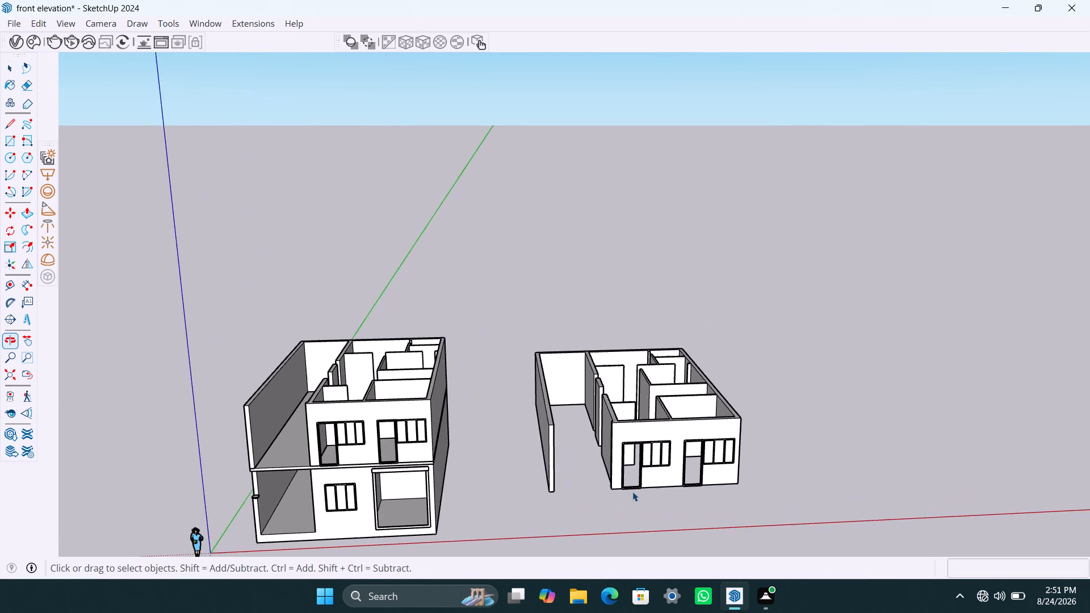
pyautogui.scroll(10, 632, 492)
pyautogui.tripleClick(652, 456)
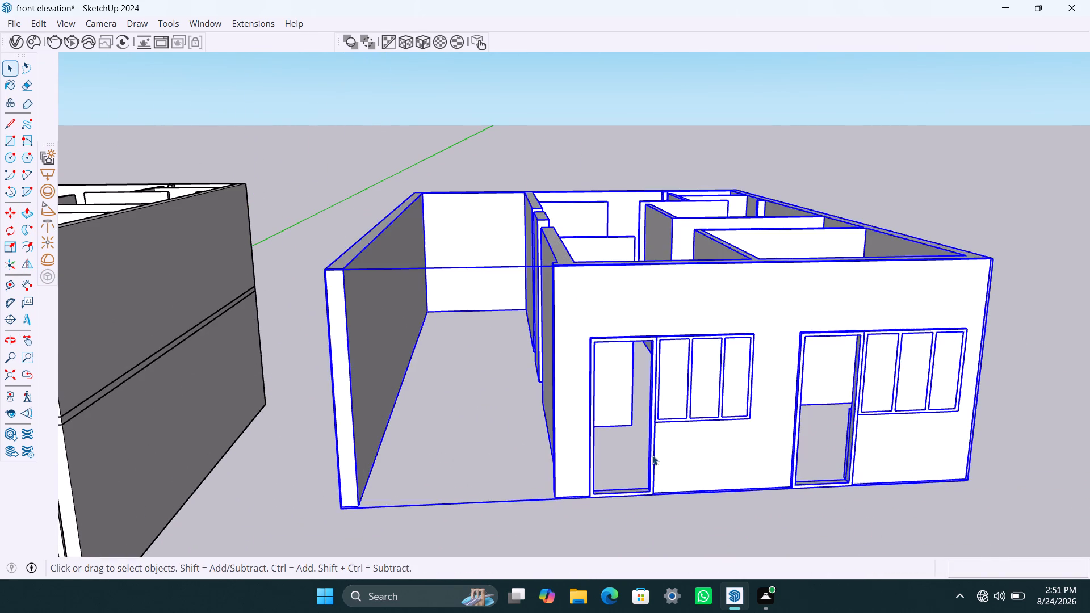
pyautogui.click(652, 455)
pyautogui.click(652, 455)
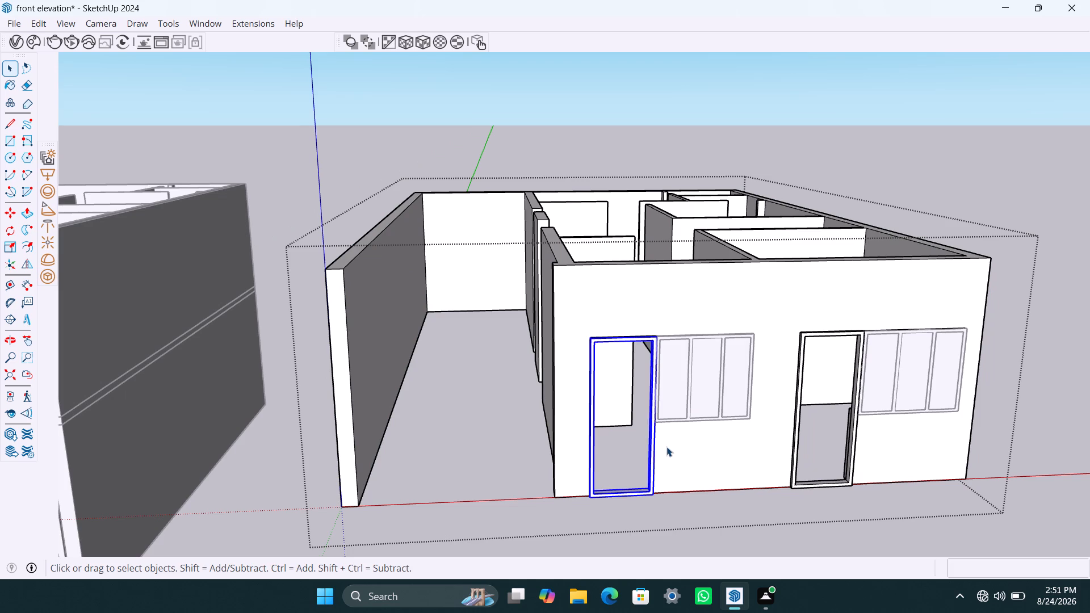
pyautogui.press('Delete')
pyautogui.click(680, 398)
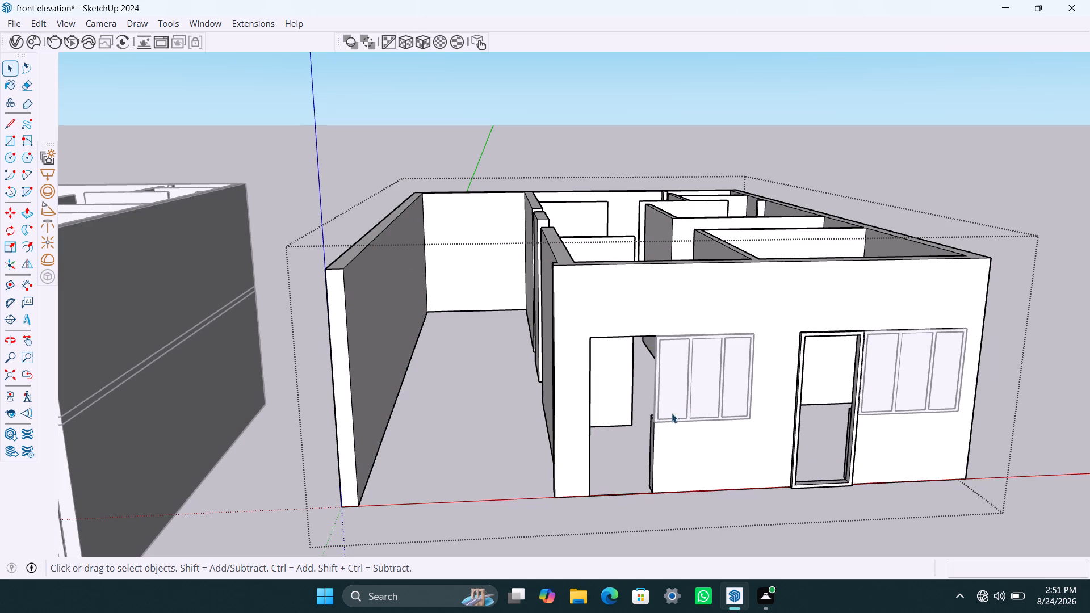
# Push/Pull the end face of the low wall under the left window 2' into the empty doorway.
pyautogui.scroll(3, 645, 439)
pyautogui.moveTo(657, 447); pyautogui.dragTo(771, 475, button='middle')
pyautogui.scroll(2, 610, 423)
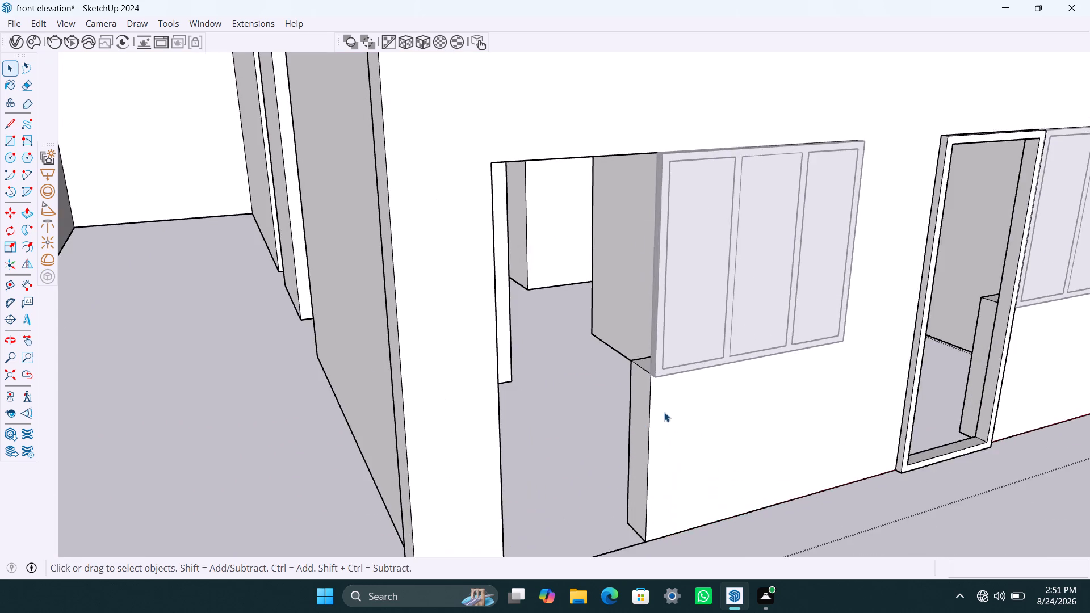
pyautogui.scroll(4, 664, 412)
pyautogui.click(638, 398)
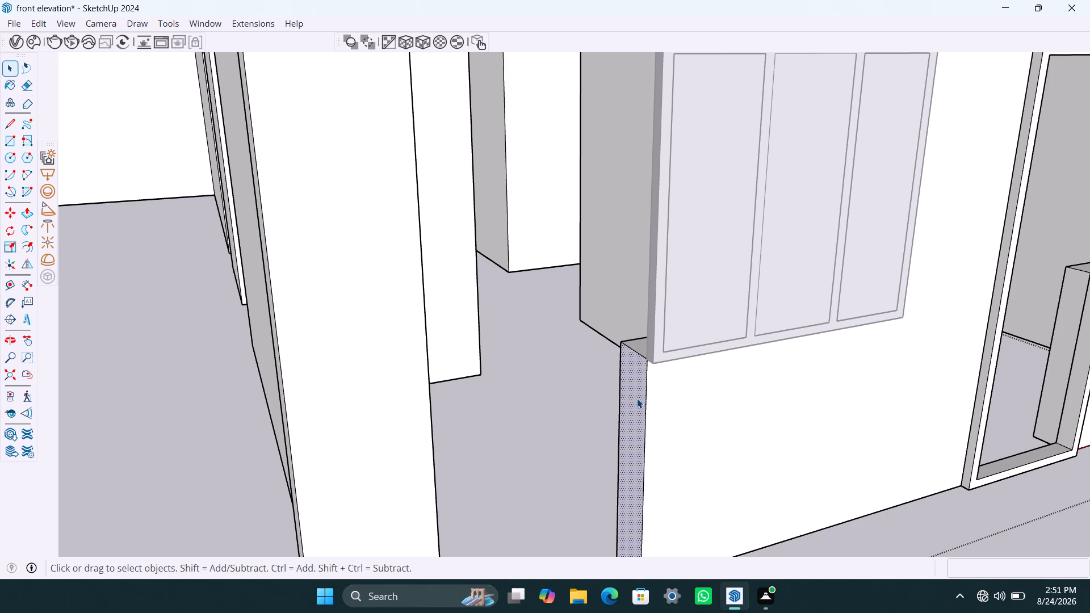
pyautogui.press('p')
pyautogui.click(637, 398)
pyautogui.write("2'")
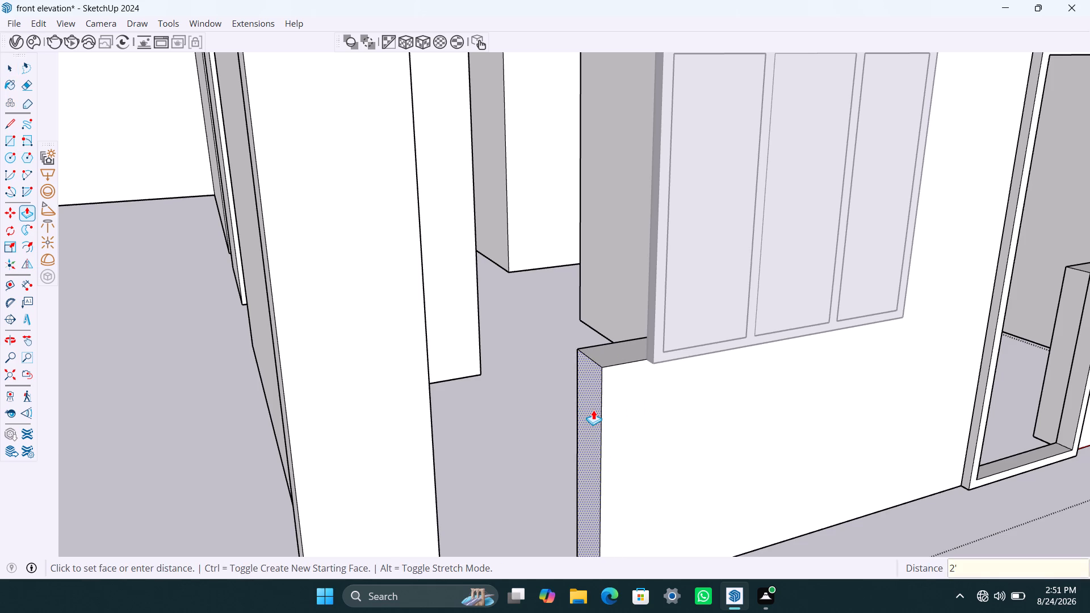
pyautogui.press('Return')
pyautogui.press('space')
pyautogui.scroll(-5, 586, 348)
# Push/Pull the doorway's opposite jamb face 1' to meet the extended low wall and close the doorway's lower part.
pyautogui.moveTo(588, 339); pyautogui.dragTo(747, 382, button='middle')
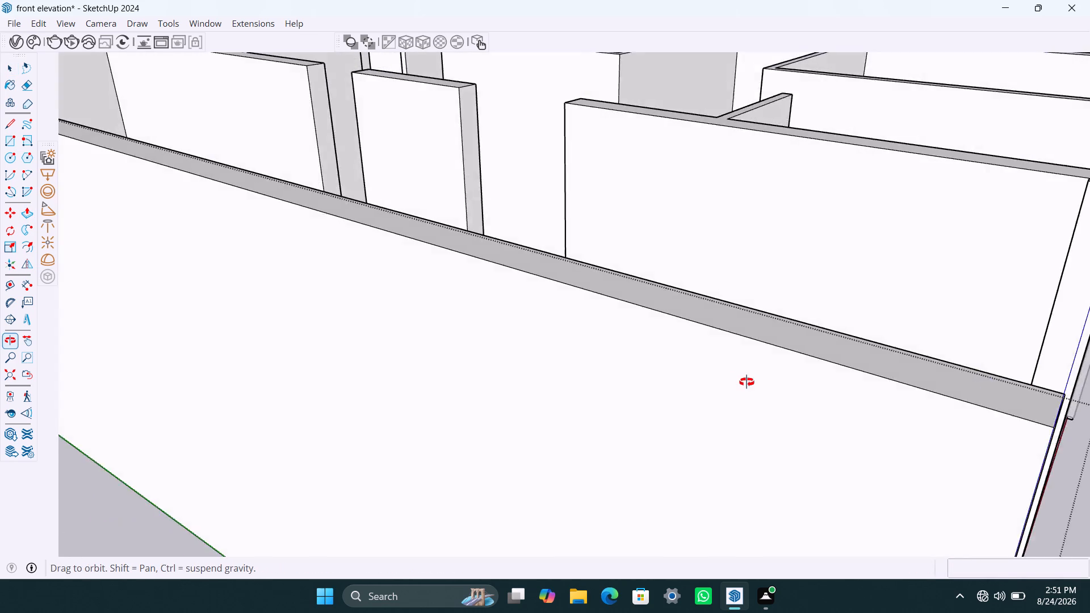
pyautogui.moveTo(747, 382); pyautogui.dragTo(636, 354, button='middle')
pyautogui.scroll(-3, 833, 444)
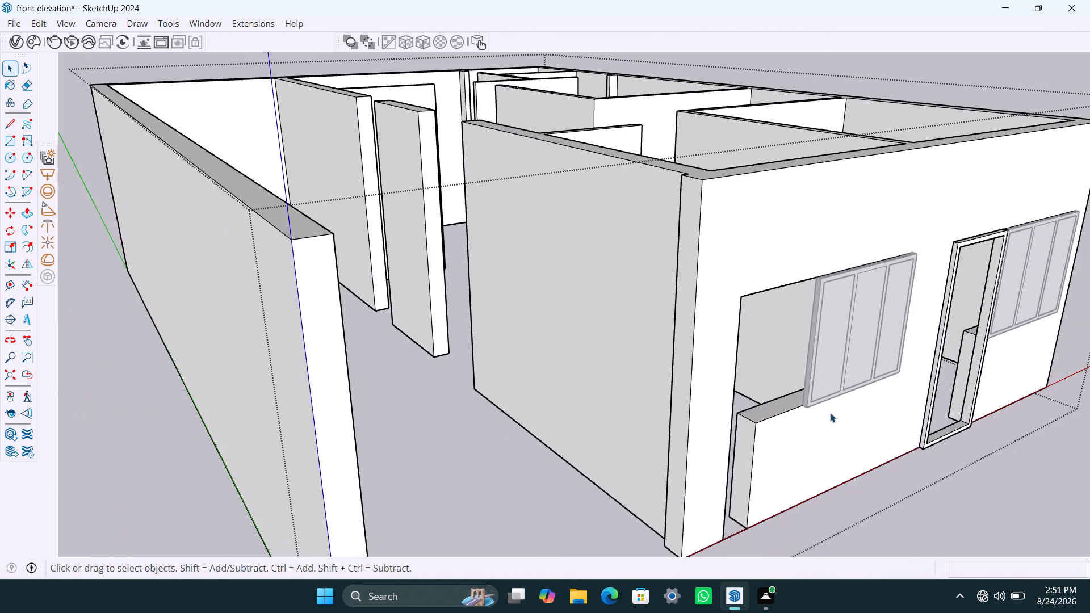
pyautogui.scroll(-2, 760, 485)
pyautogui.moveTo(750, 486); pyautogui.dragTo(580, 457, button='middle')
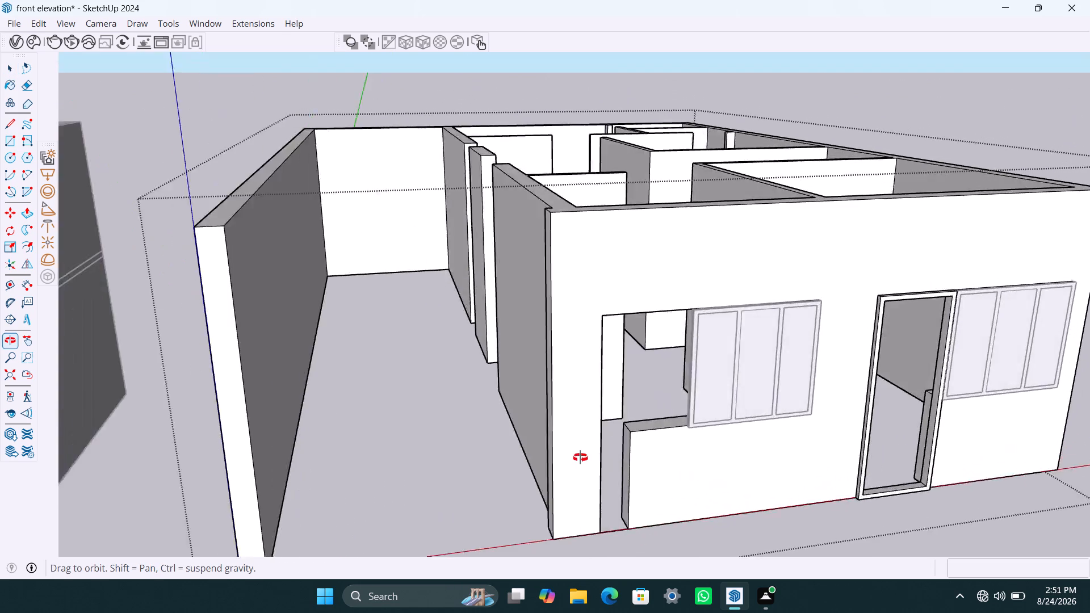
pyautogui.moveTo(580, 457); pyautogui.dragTo(480, 443, button='middle')
pyautogui.scroll(4, 426, 447)
pyautogui.click(410, 418)
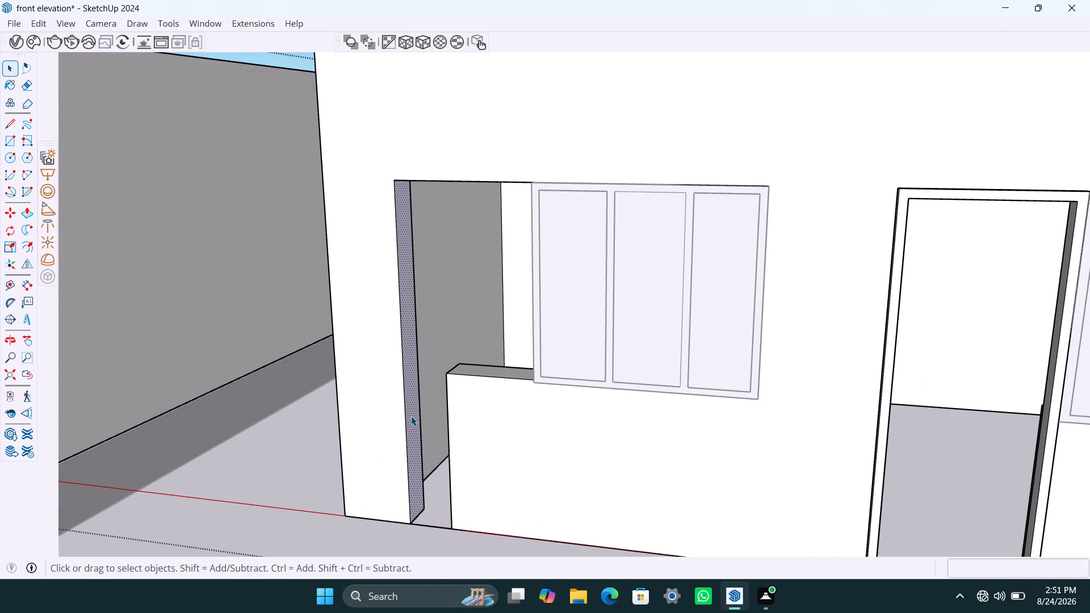
pyautogui.press('p')
pyautogui.click(411, 416)
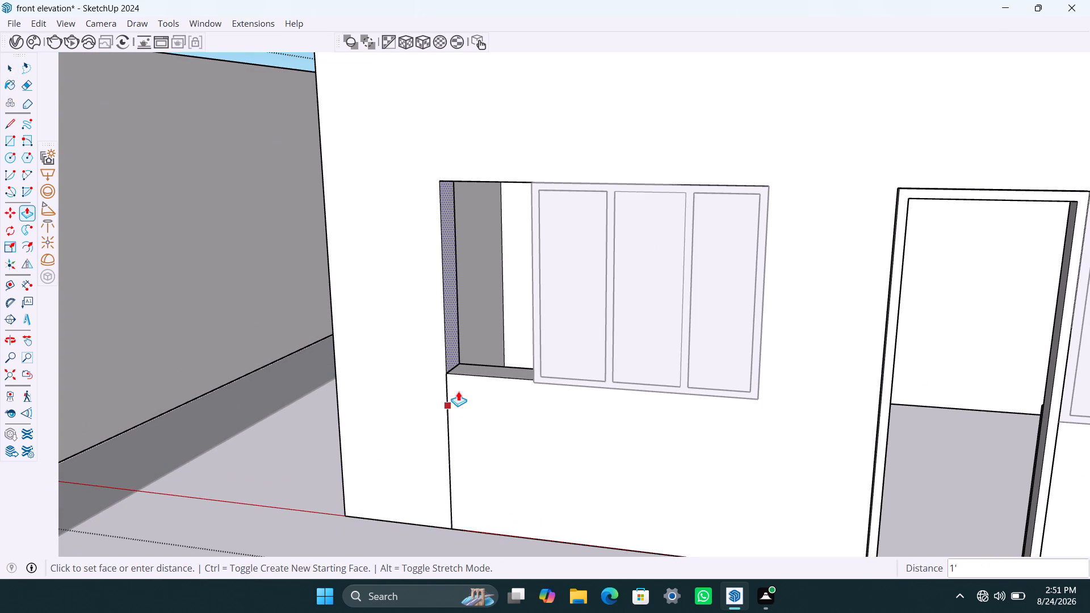
pyautogui.click(458, 390)
pyautogui.press('space')
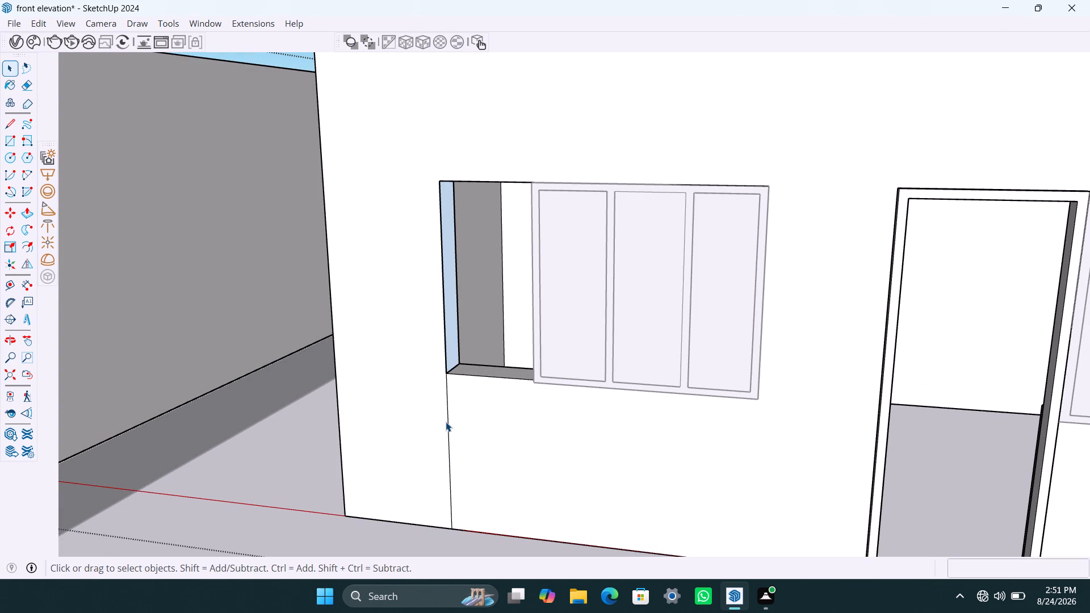
# Reverse the window opening's blue jamb face and erase the leftover vertical seam line on the wall below it.
pyautogui.moveTo(460, 396); pyautogui.dragTo(296, 410, button='middle')
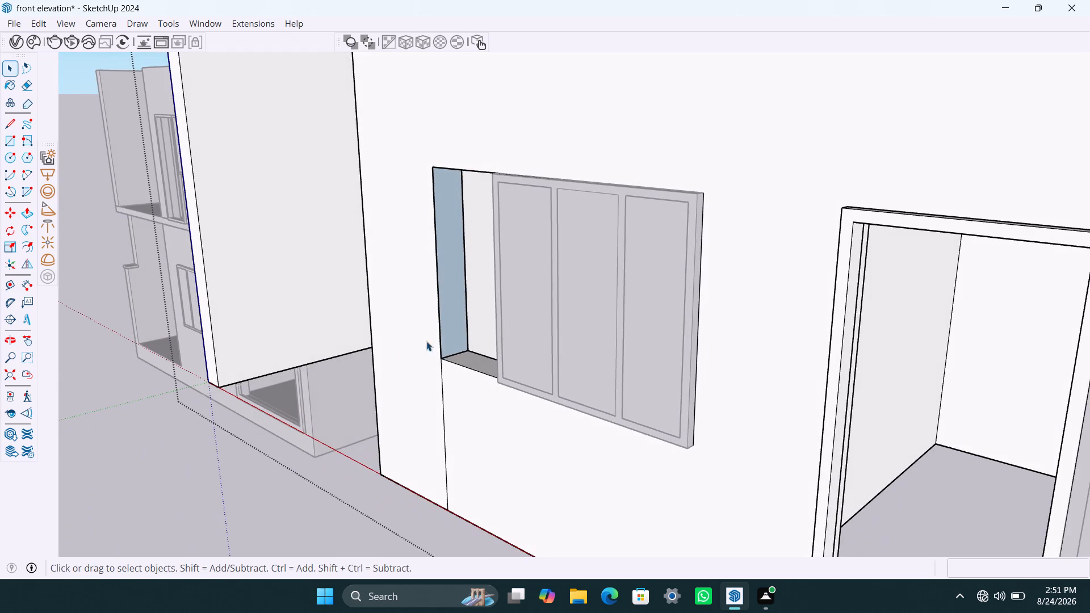
pyautogui.click(446, 330)
pyautogui.rightClick(446, 329)
pyautogui.click(522, 161)
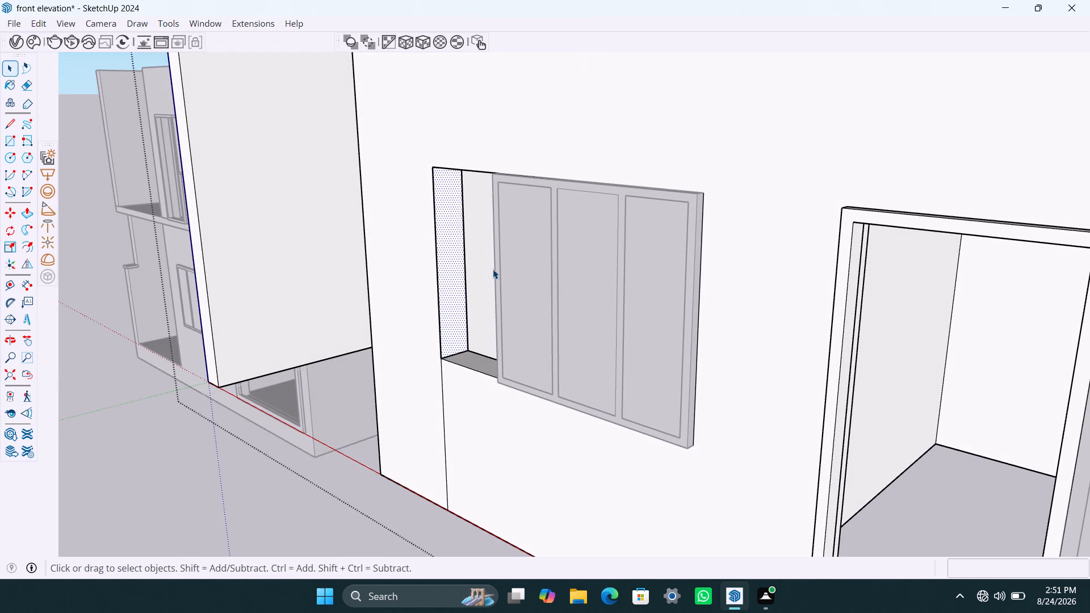
pyautogui.press('e')
pyautogui.moveTo(432, 413); pyautogui.dragTo(459, 419)
pyautogui.press('space')
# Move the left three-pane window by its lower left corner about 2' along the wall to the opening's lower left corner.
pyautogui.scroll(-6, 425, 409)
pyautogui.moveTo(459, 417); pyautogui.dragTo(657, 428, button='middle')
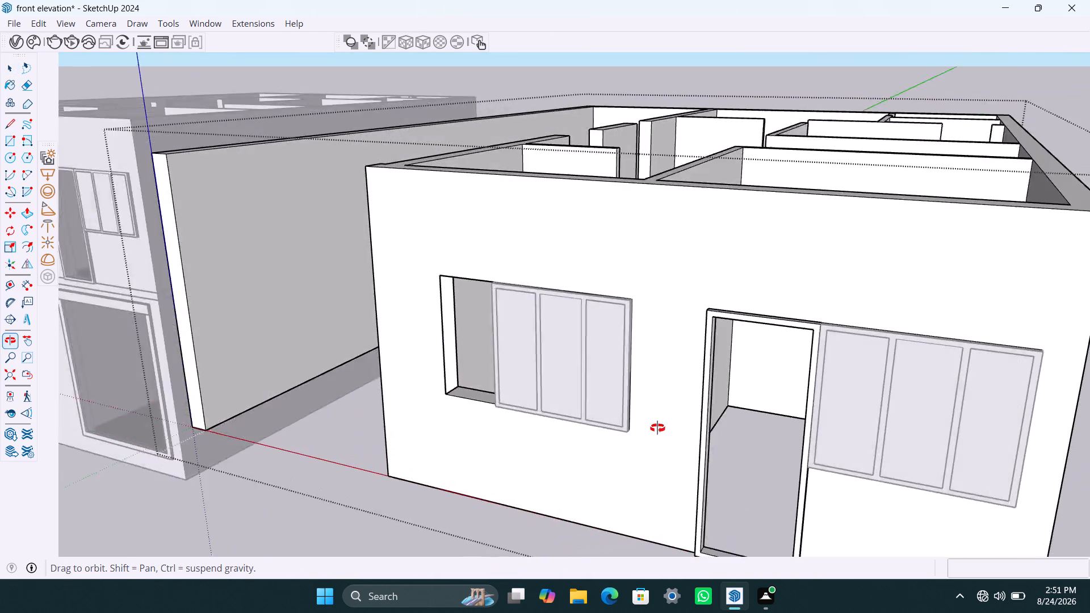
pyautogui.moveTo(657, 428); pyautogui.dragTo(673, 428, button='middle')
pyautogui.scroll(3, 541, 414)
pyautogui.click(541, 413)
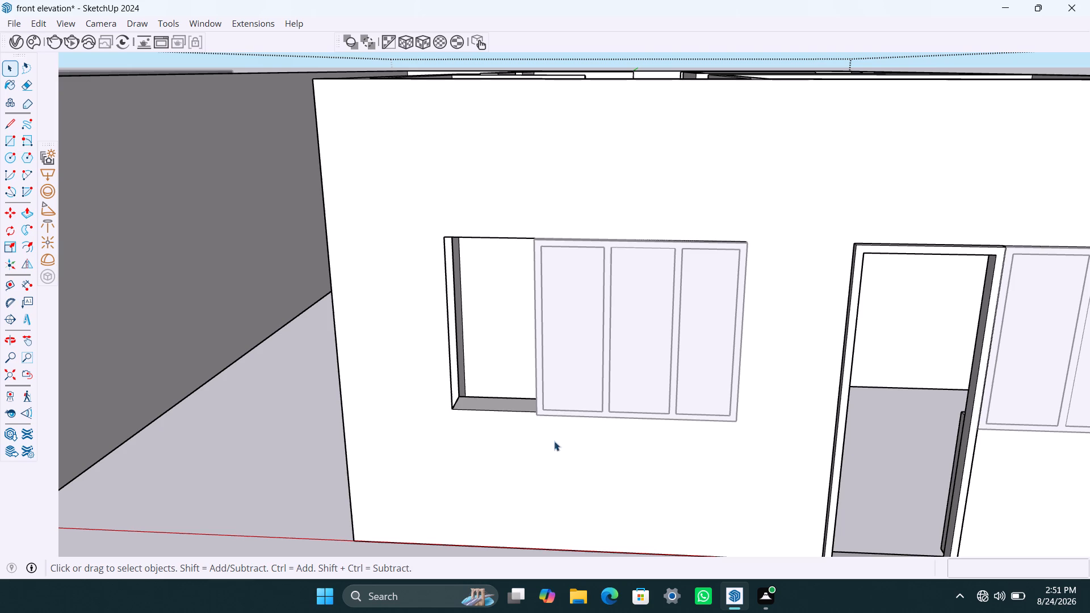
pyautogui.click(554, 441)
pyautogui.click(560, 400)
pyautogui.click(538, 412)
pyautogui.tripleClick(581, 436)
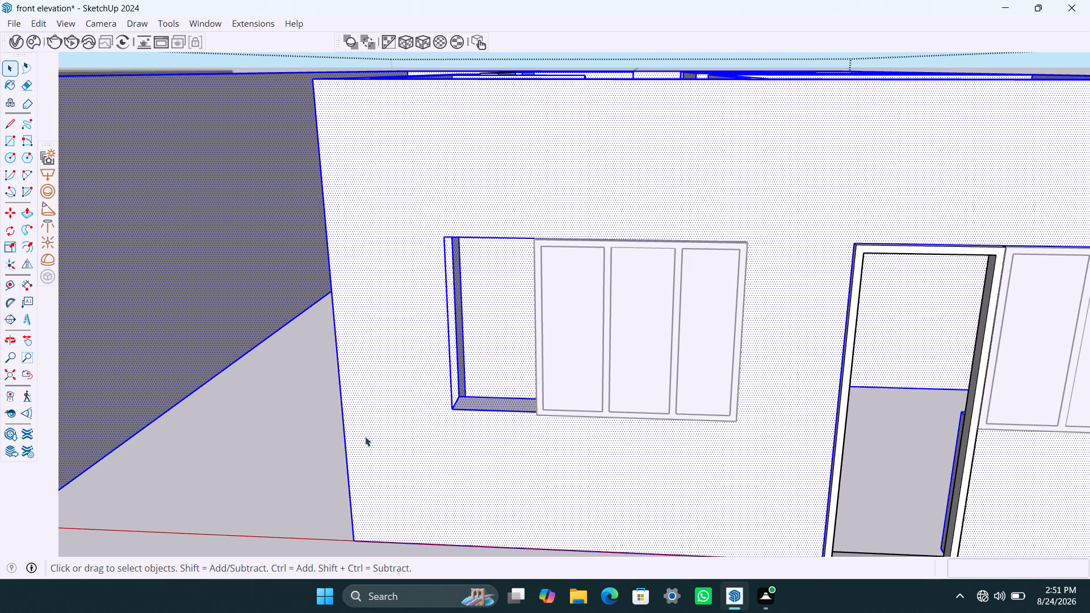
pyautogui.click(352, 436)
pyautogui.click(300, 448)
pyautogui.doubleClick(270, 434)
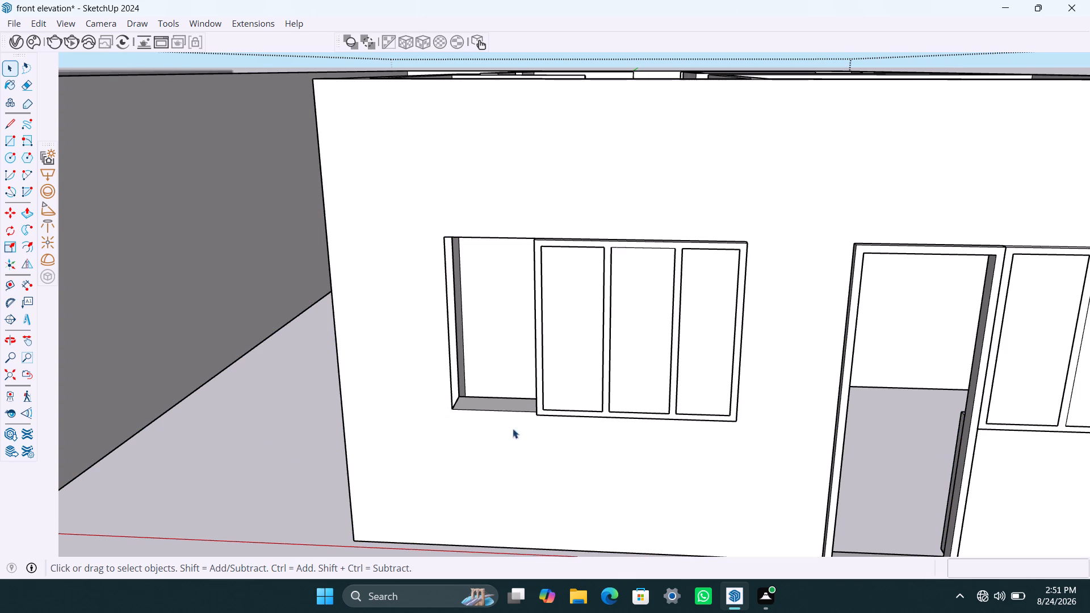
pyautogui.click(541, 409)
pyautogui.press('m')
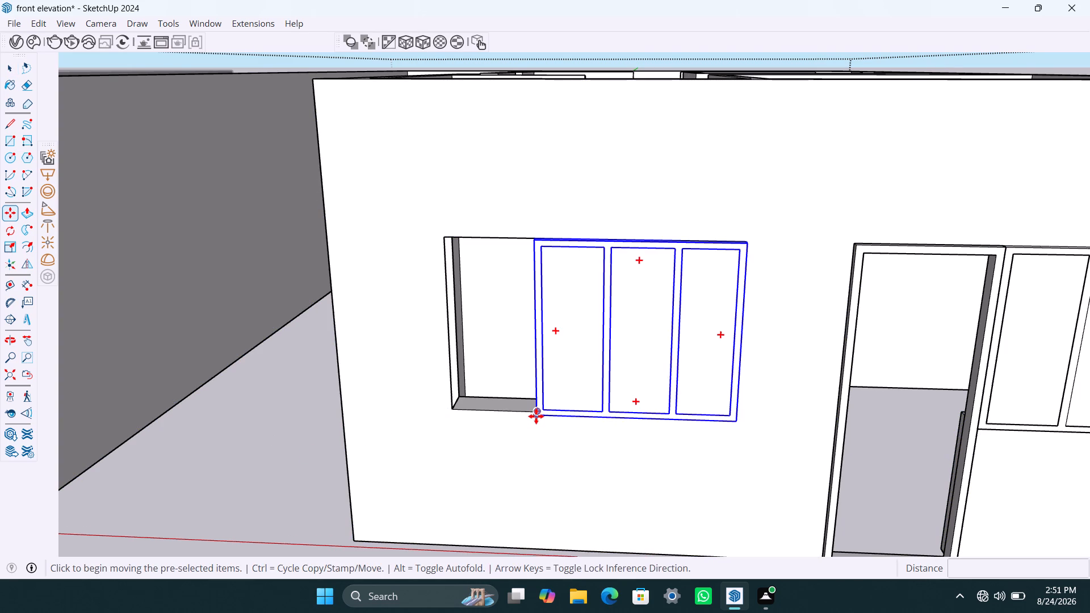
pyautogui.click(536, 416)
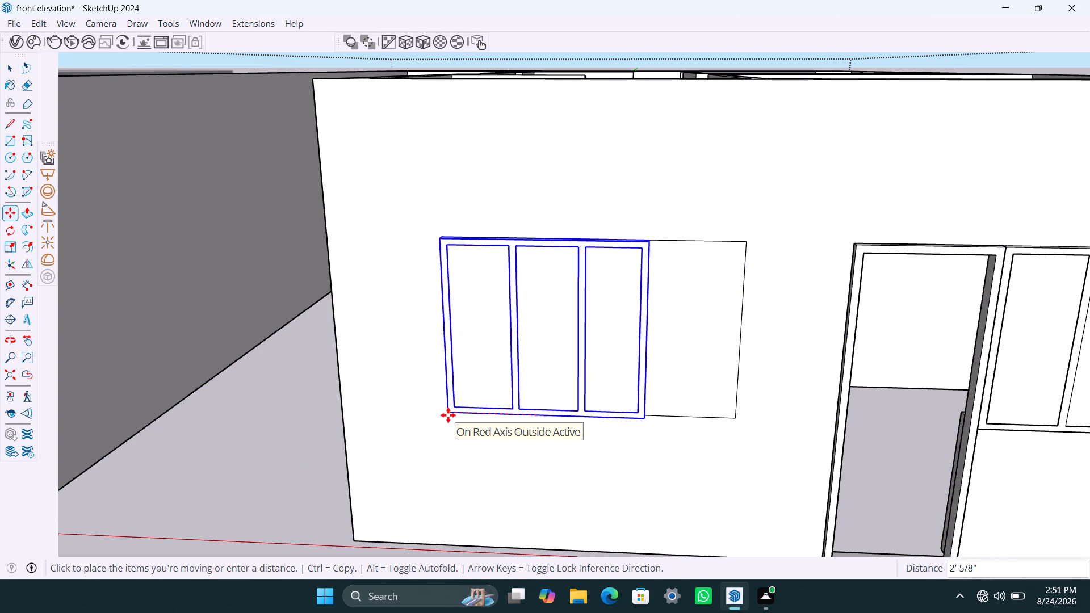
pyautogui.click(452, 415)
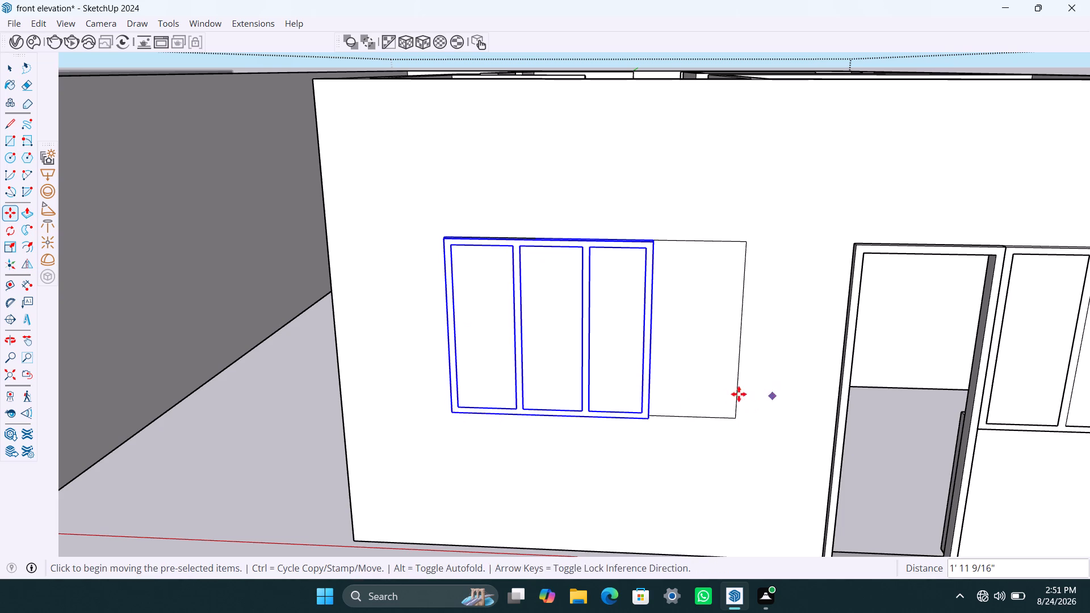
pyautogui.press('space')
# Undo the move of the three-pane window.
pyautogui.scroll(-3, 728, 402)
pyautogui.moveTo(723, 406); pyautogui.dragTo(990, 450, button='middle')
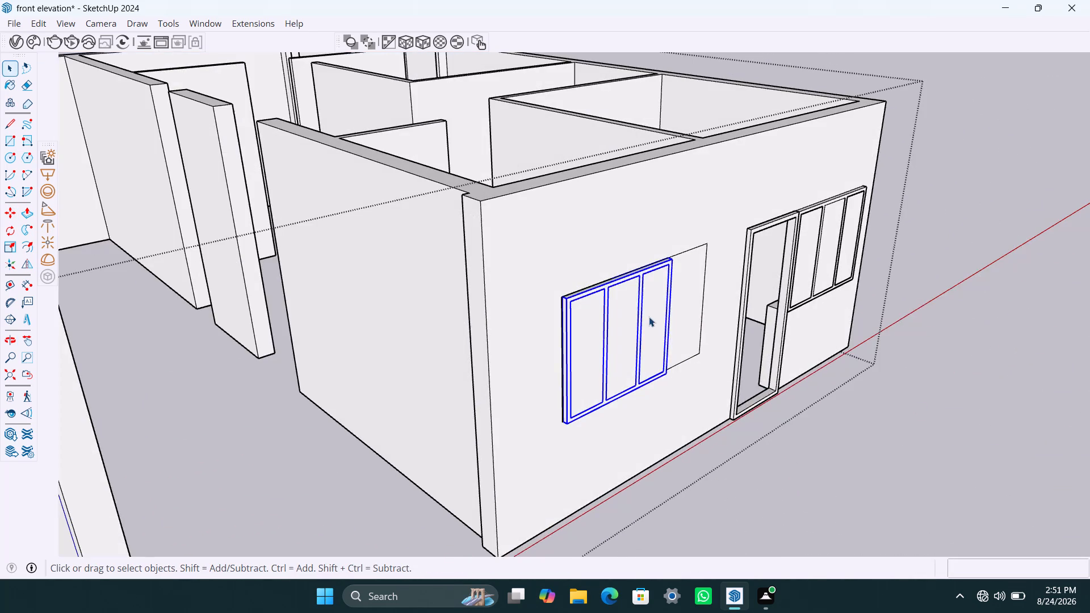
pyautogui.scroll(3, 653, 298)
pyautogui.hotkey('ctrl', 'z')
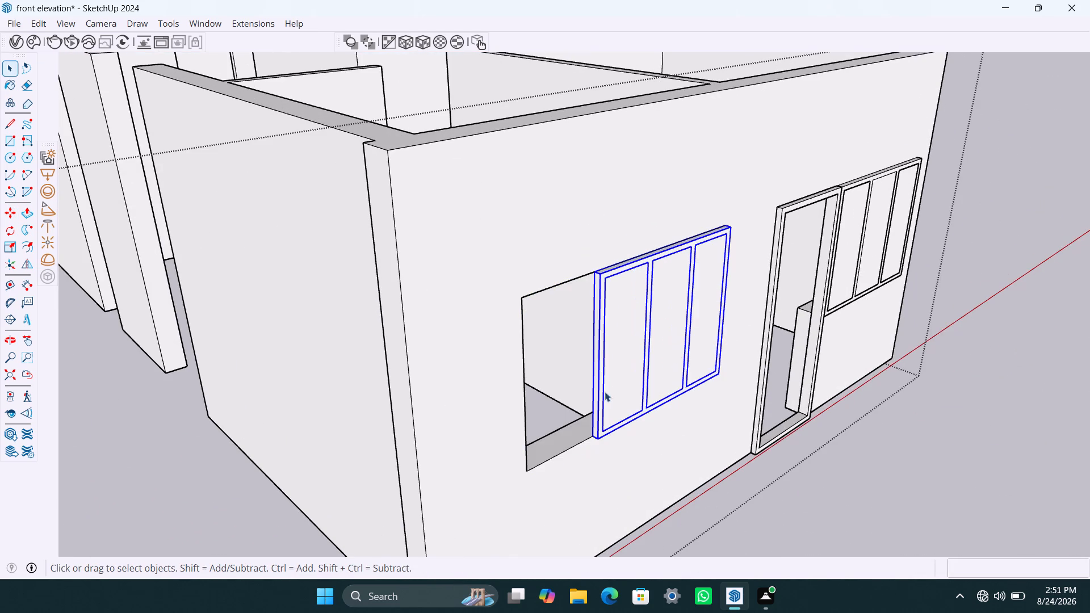
# Reopen the walls for editing and Push/Pull the window opening's right jamb, beside the partition wall, 2' into the opening.
pyautogui.scroll(-4, 602, 391)
pyautogui.moveTo(588, 337); pyautogui.dragTo(798, 440, button='middle')
pyautogui.scroll(4, 854, 376)
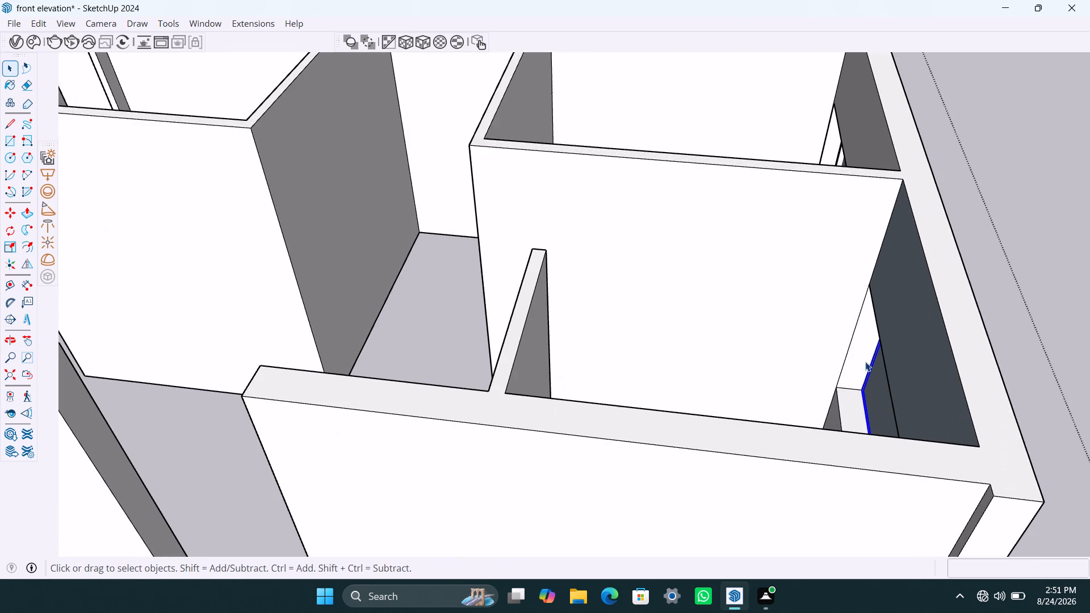
pyautogui.click(865, 360)
pyautogui.tripleClick(863, 360)
pyautogui.click(862, 358)
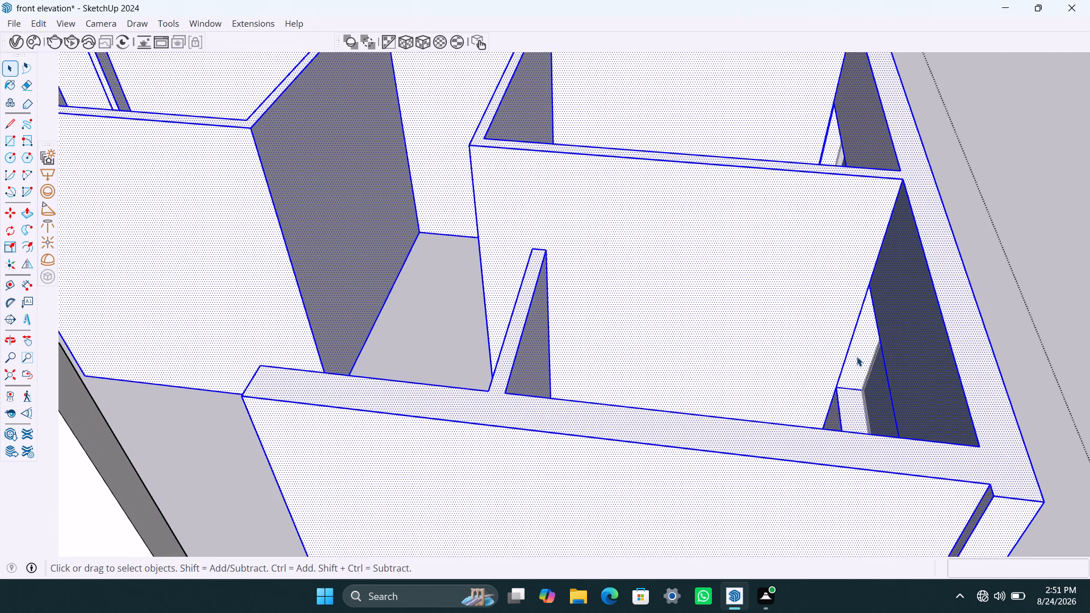
pyautogui.click(857, 356)
pyautogui.click(831, 356)
pyautogui.click(856, 356)
pyautogui.press('p')
pyautogui.click(857, 357)
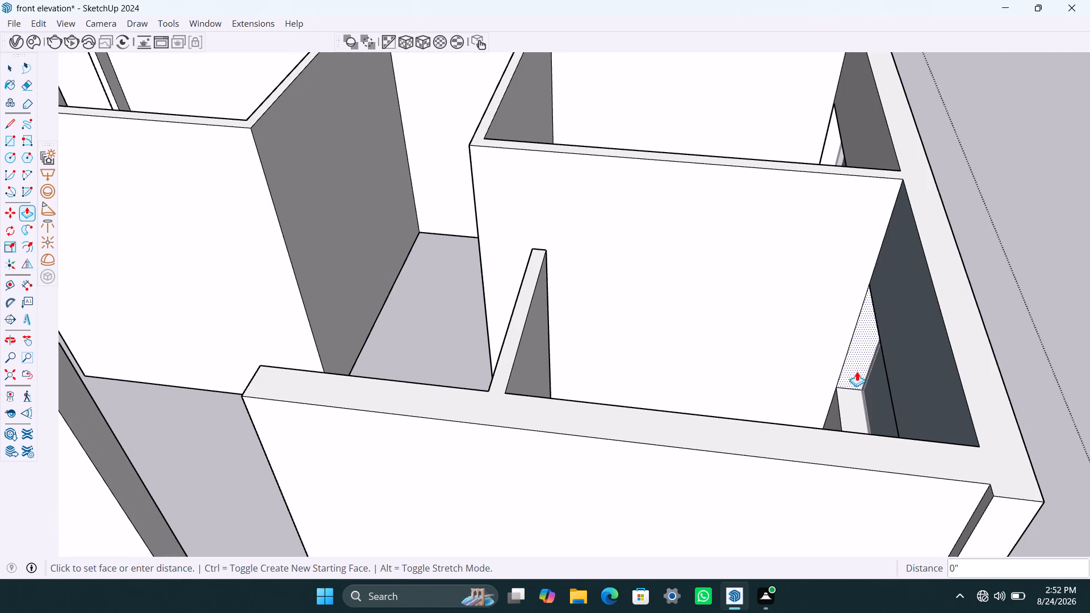
pyautogui.write("2'")
pyautogui.press('Return')
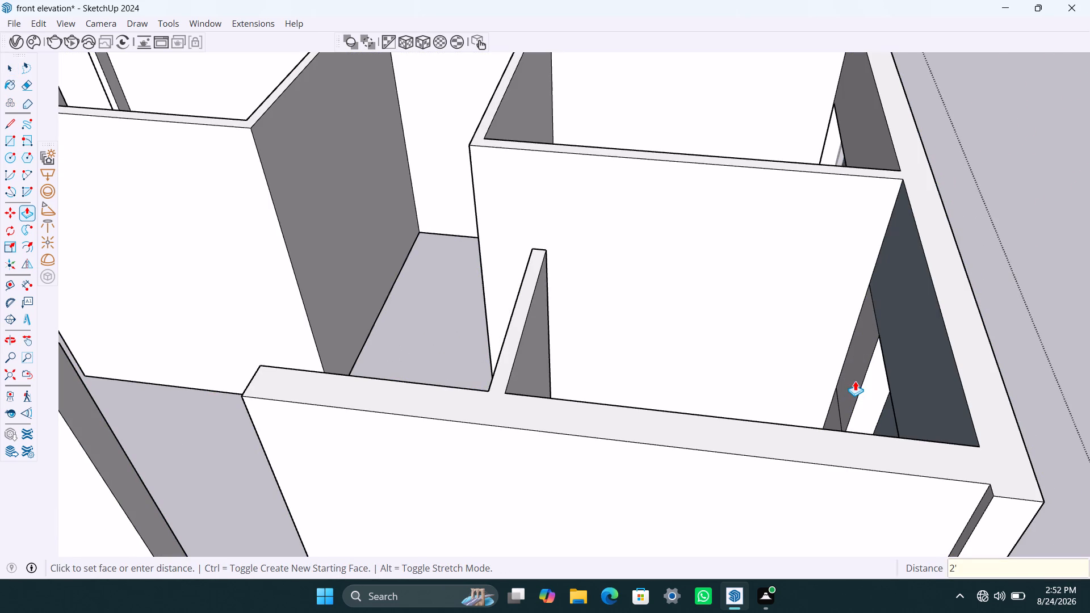
# Erase the two leftover seam lines on the interior wall face beside the window opening, at sill and head height.
pyautogui.press('space')
pyautogui.scroll(-3, 825, 383)
pyautogui.moveTo(806, 397); pyautogui.dragTo(1025, 498, button='middle')
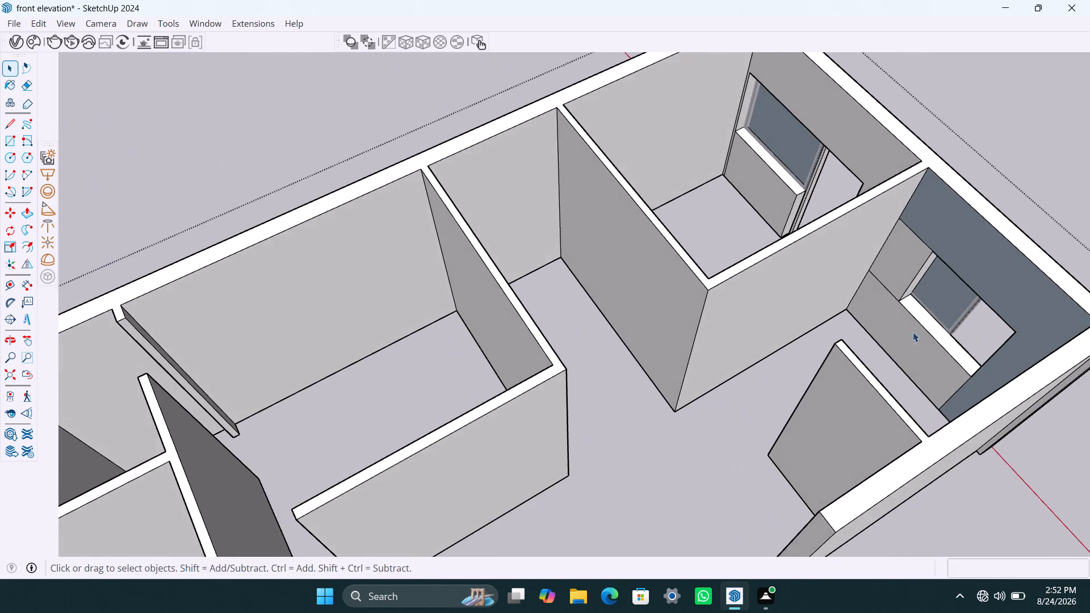
pyautogui.scroll(3, 854, 320)
pyautogui.press('e')
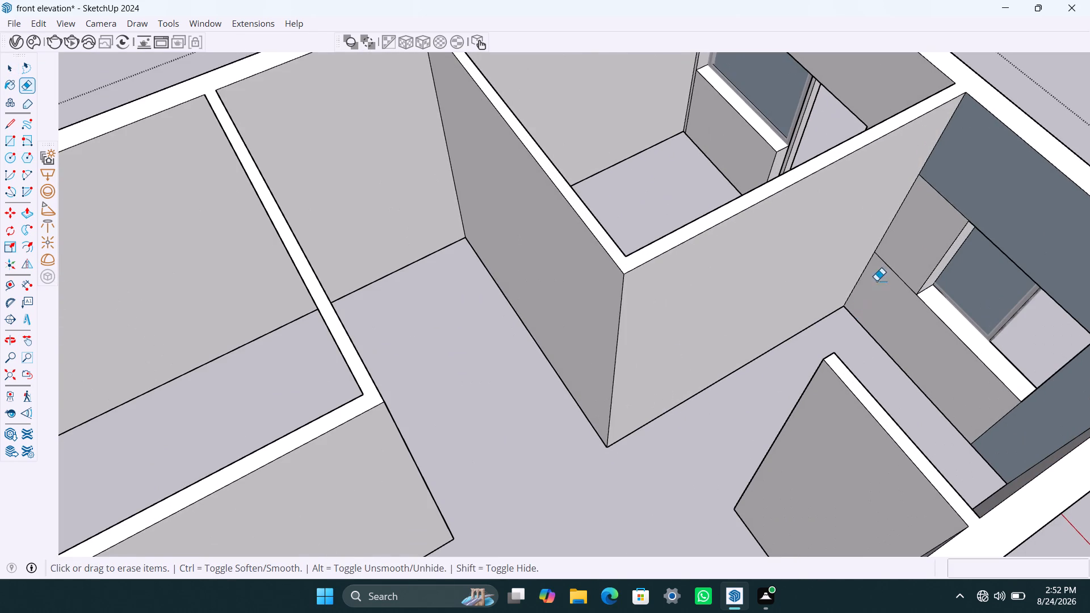
pyautogui.moveTo(894, 257); pyautogui.dragTo(886, 283)
pyautogui.scroll(-4, 938, 312)
pyautogui.moveTo(944, 226); pyautogui.dragTo(941, 245)
pyautogui.press('space')
pyautogui.click(1071, 149)
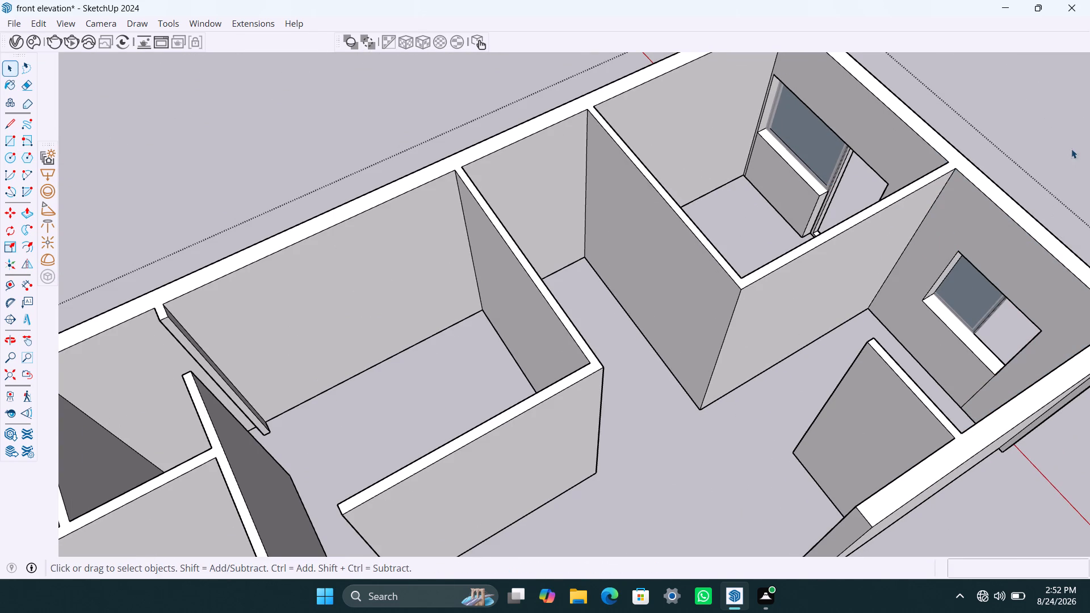
# Move the left three-pane window by its lower left corner about 2' to the opening's lower left corner and leave group editing.
pyautogui.scroll(-3, 977, 324)
pyautogui.moveTo(944, 334); pyautogui.dragTo(614, 169, button='middle')
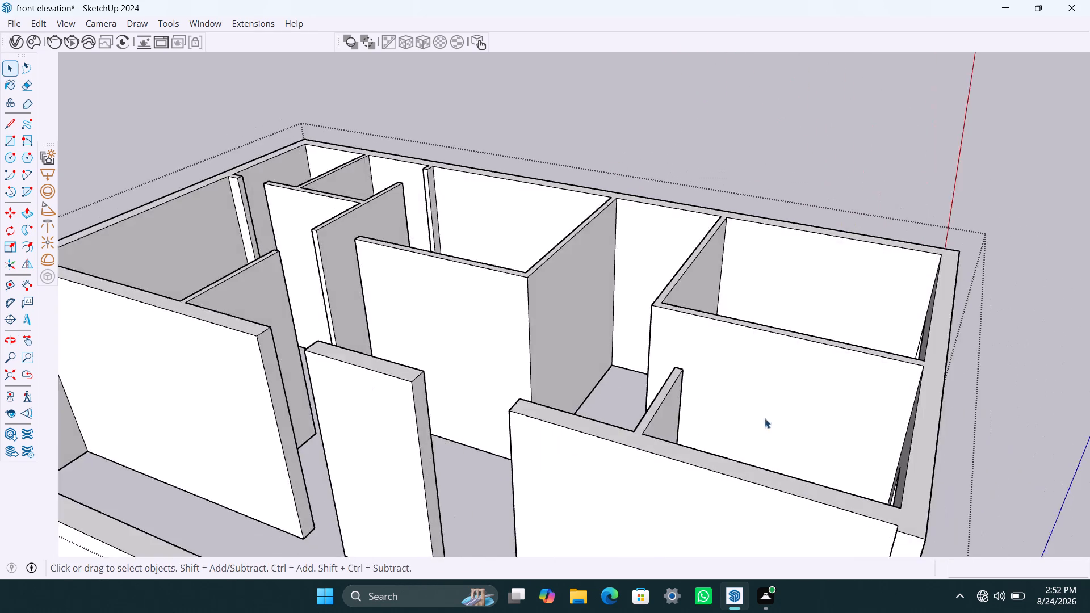
pyautogui.scroll(-5, 805, 476)
pyautogui.moveTo(905, 542); pyautogui.dragTo(682, 409, button='middle')
pyautogui.scroll(-3, 677, 442)
pyautogui.scroll(3, 610, 483)
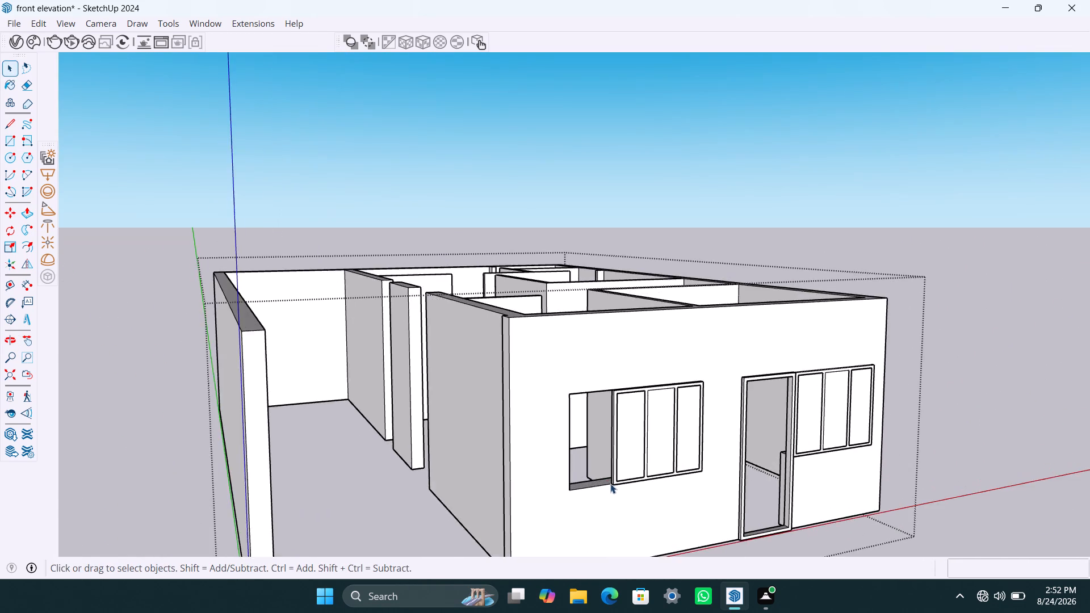
pyautogui.moveTo(611, 485); pyautogui.dragTo(721, 523, button='middle')
pyautogui.scroll(11, 716, 511)
pyautogui.press('m')
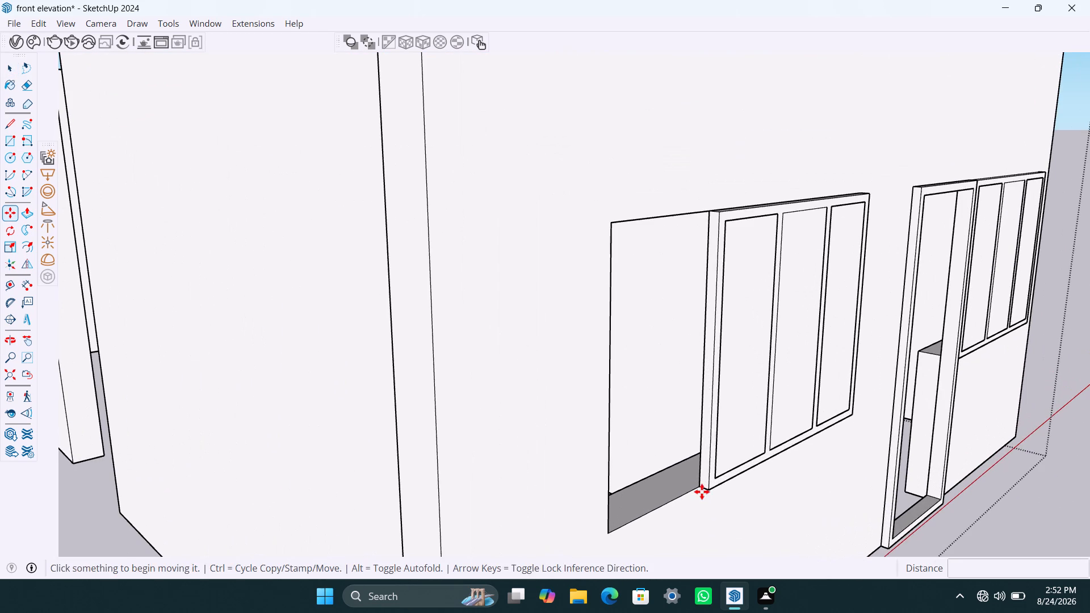
pyautogui.click(701, 488)
pyautogui.click(608, 535)
pyautogui.press('space')
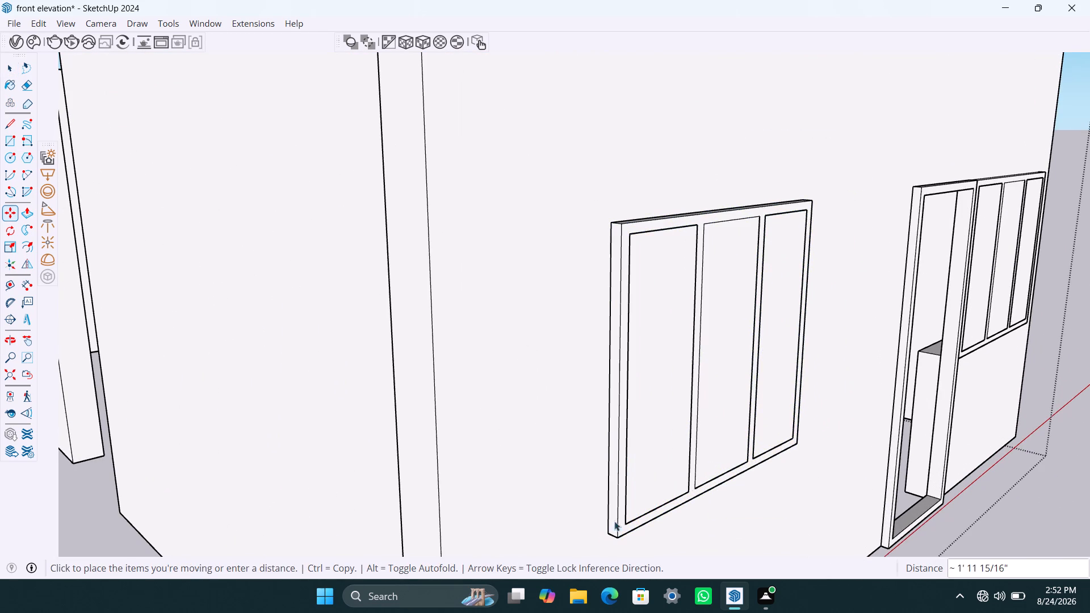
pyautogui.scroll(-14, 718, 236)
pyautogui.moveTo(750, 308); pyautogui.dragTo(554, 287, button='middle')
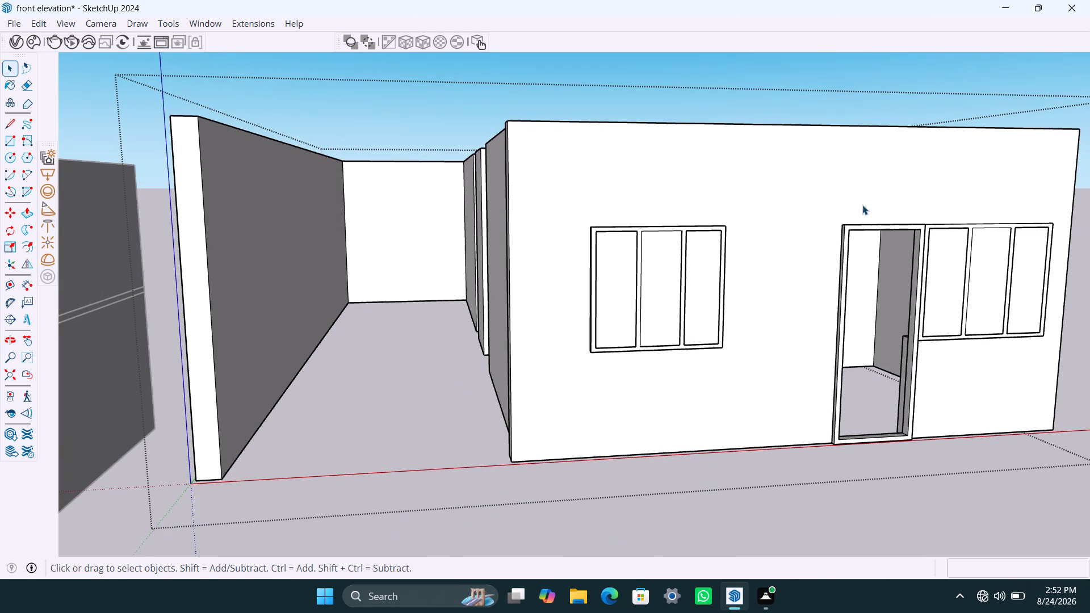
pyautogui.press('space')
pyautogui.click(785, 81)
# Copy the slab between the two storeys up to the top of the upper floor's walls, using its front corner as reference.
pyautogui.scroll(-10, 774, 200)
pyautogui.moveTo(693, 331); pyautogui.dragTo(657, 342, button='middle')
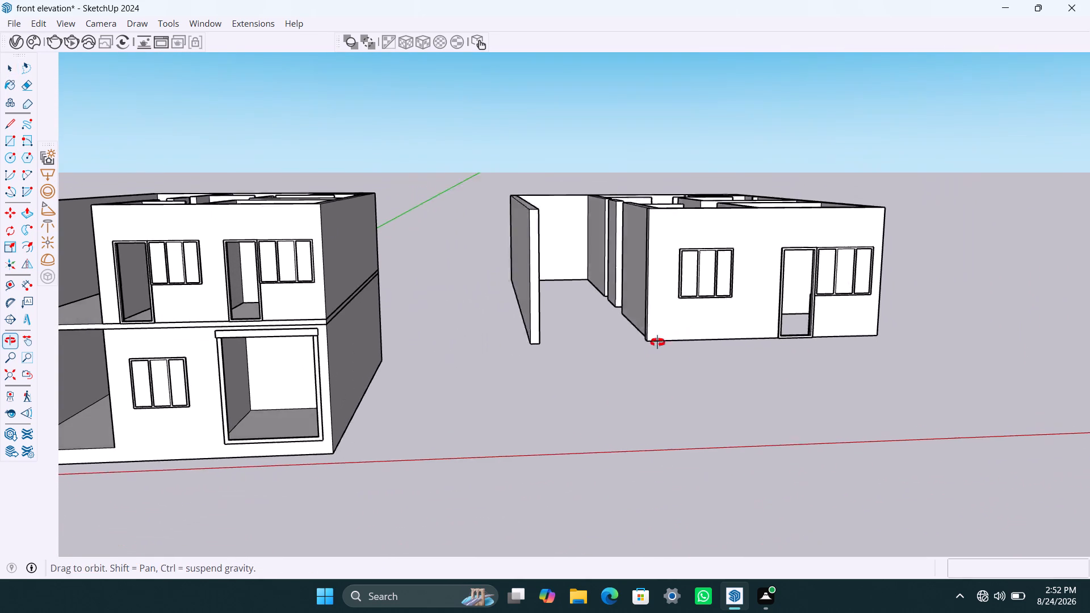
pyautogui.moveTo(657, 342); pyautogui.dragTo(649, 343, button='middle')
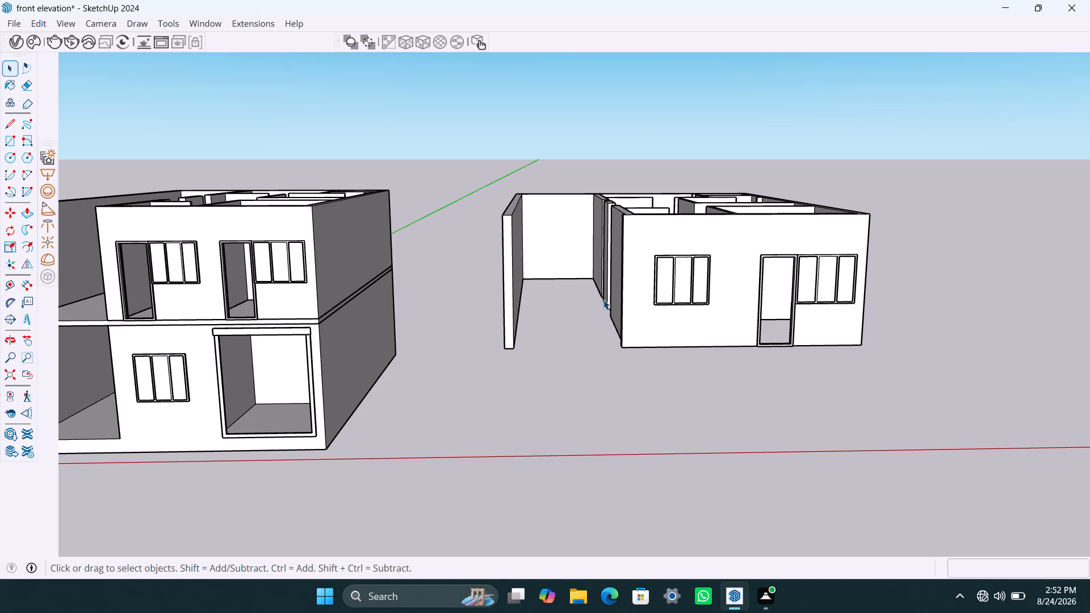
pyautogui.click(654, 335)
pyautogui.click(303, 320)
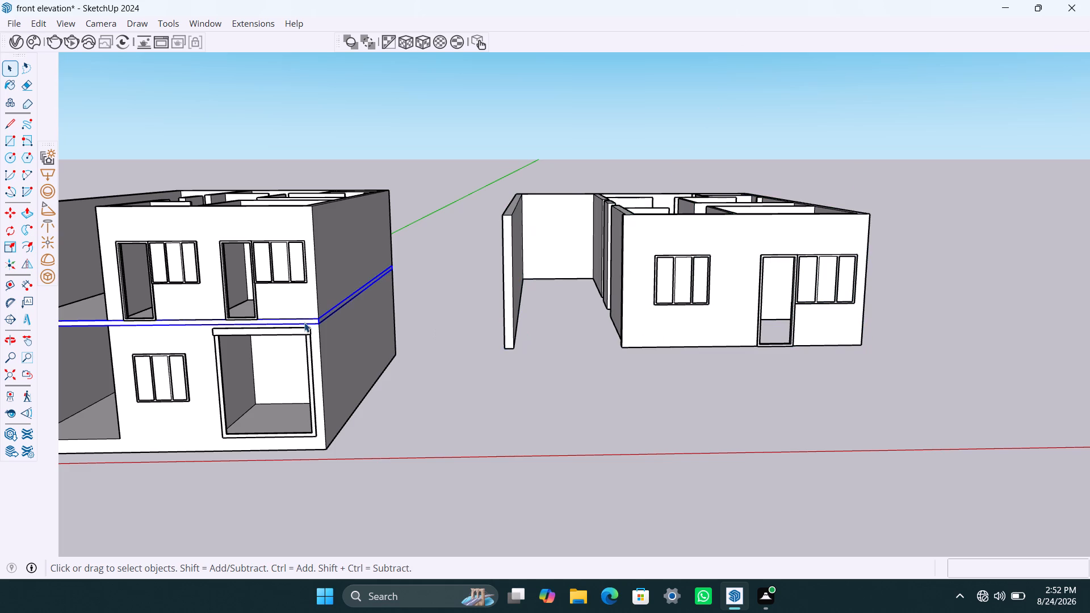
pyautogui.press('m')
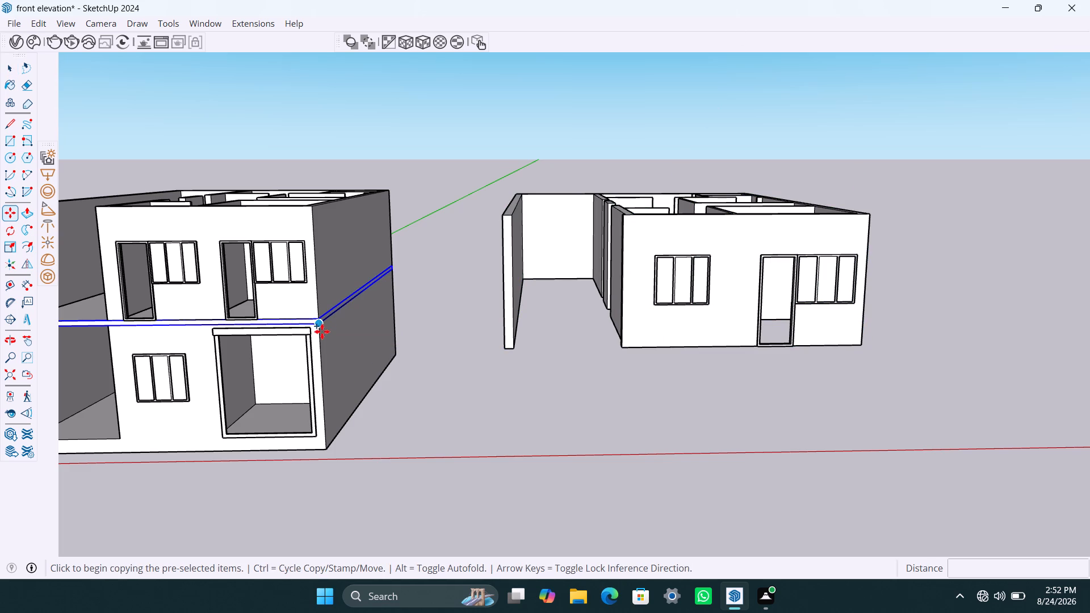
pyautogui.click(322, 331)
pyautogui.click(312, 205)
pyautogui.press('space')
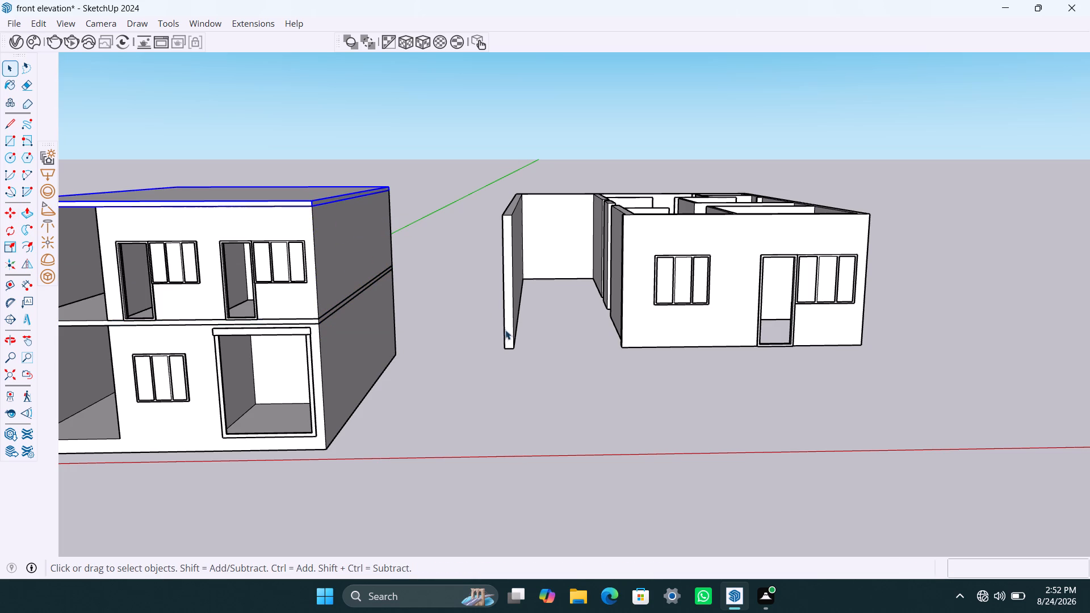
# Move the reworked floor onto the new top slab, aligning its lower right front corner with the slab's upper front corner.
pyautogui.click(505, 330)
pyautogui.press('m')
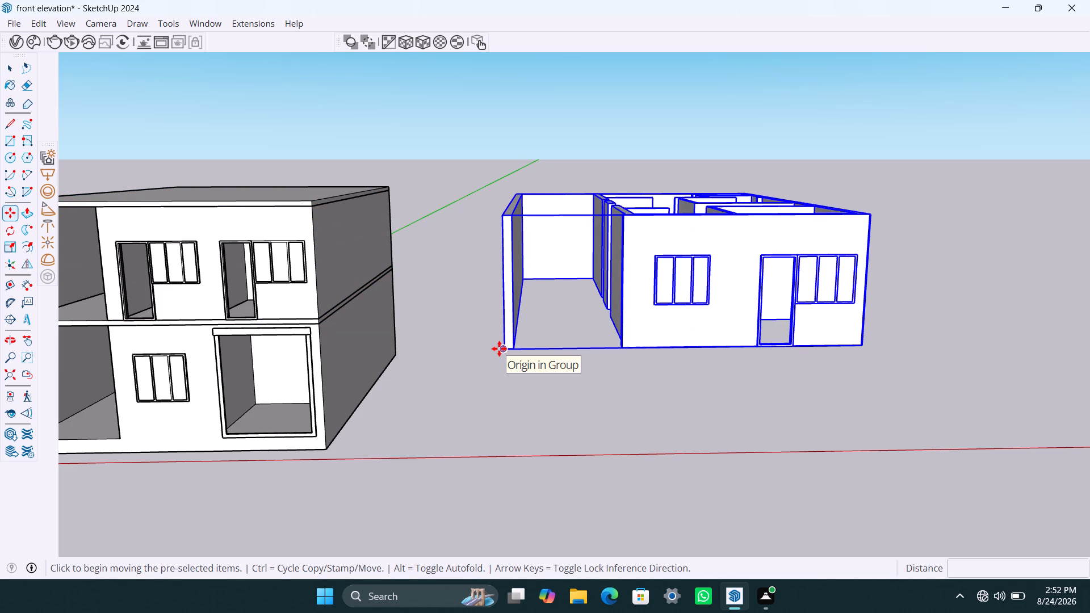
pyautogui.click(862, 345)
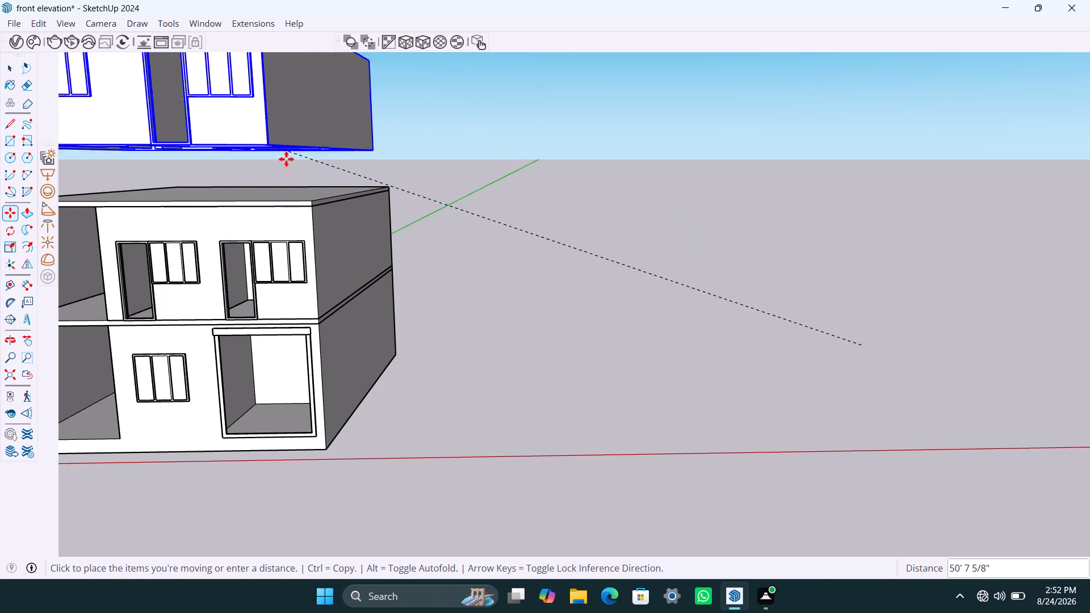
pyautogui.click(312, 200)
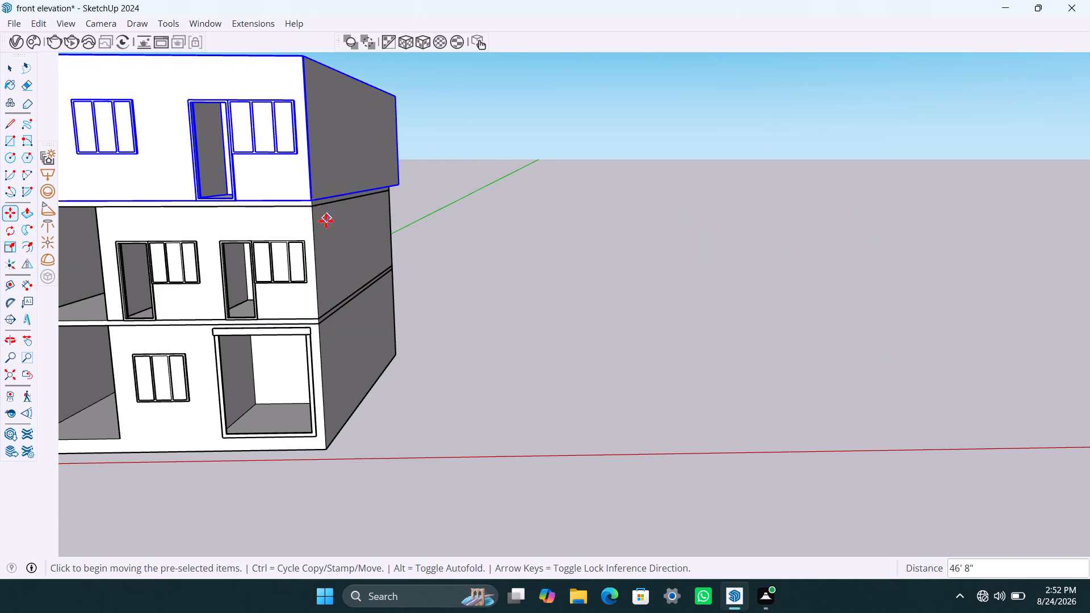
pyautogui.scroll(20, 310, 197)
pyautogui.scroll(15, 310, 197)
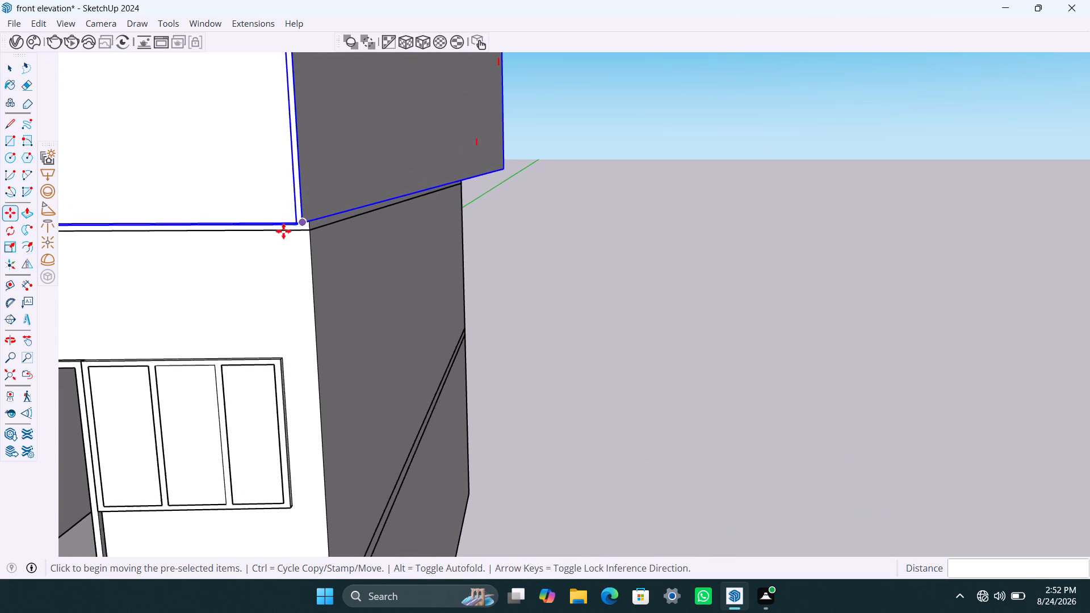
pyautogui.click(298, 226)
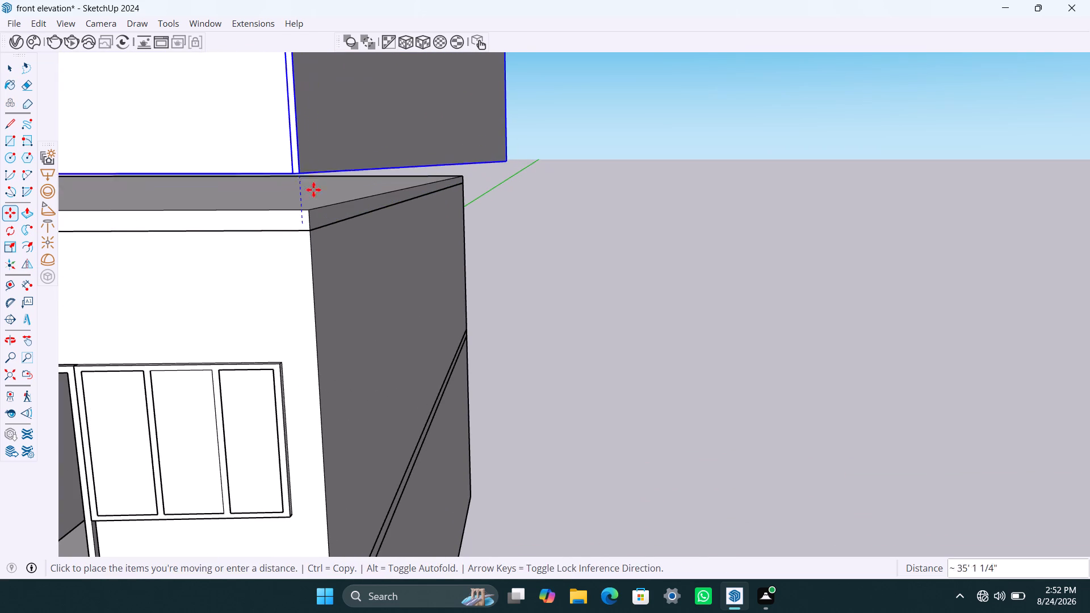
pyautogui.click(309, 207)
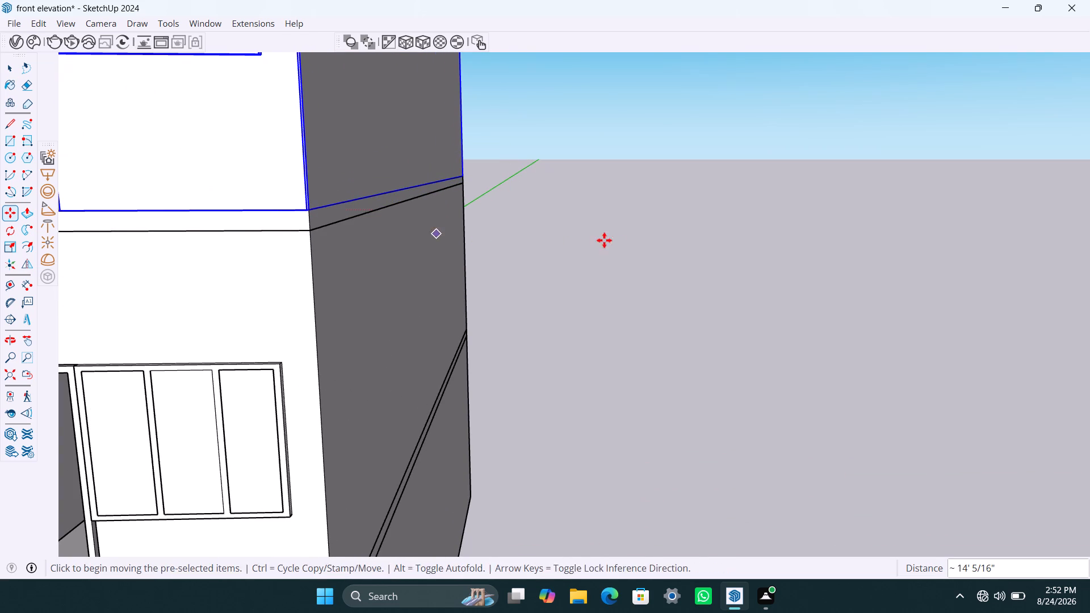
pyautogui.press('space')
pyautogui.click(615, 241)
# Open the top floor for editing and move its left three-pane window aside to the left, clear of the wall opening.
pyautogui.scroll(-20, 338, 248)
pyautogui.scroll(-2, 338, 248)
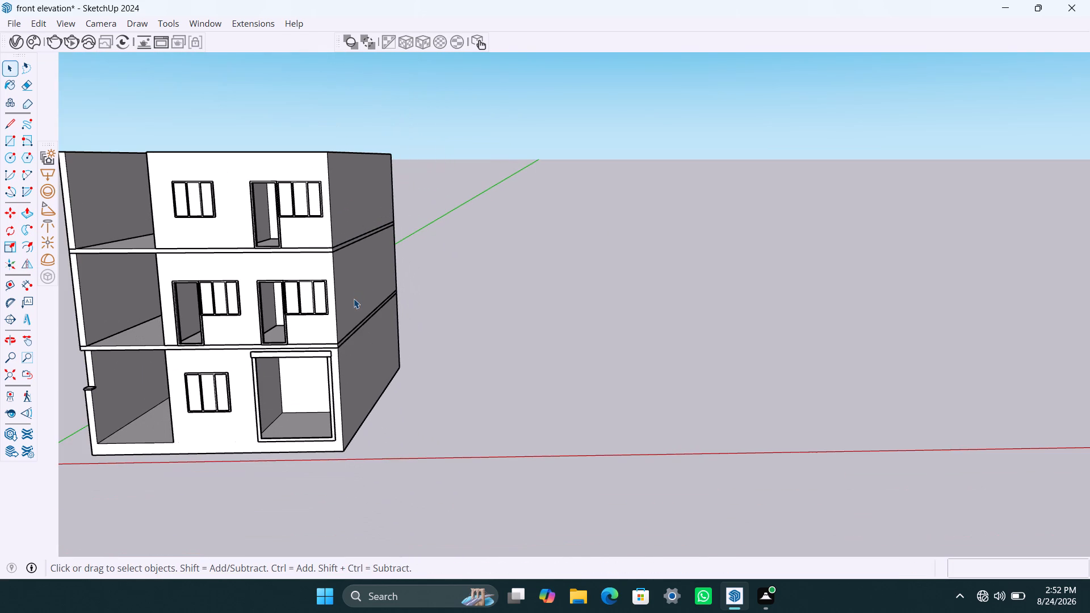
pyautogui.keyDown('shift'); pyautogui.moveTo(354, 299); pyautogui.dragTo(581, 335, button='middle'); pyautogui.keyUp('shift')
pyautogui.scroll(4, 450, 333)
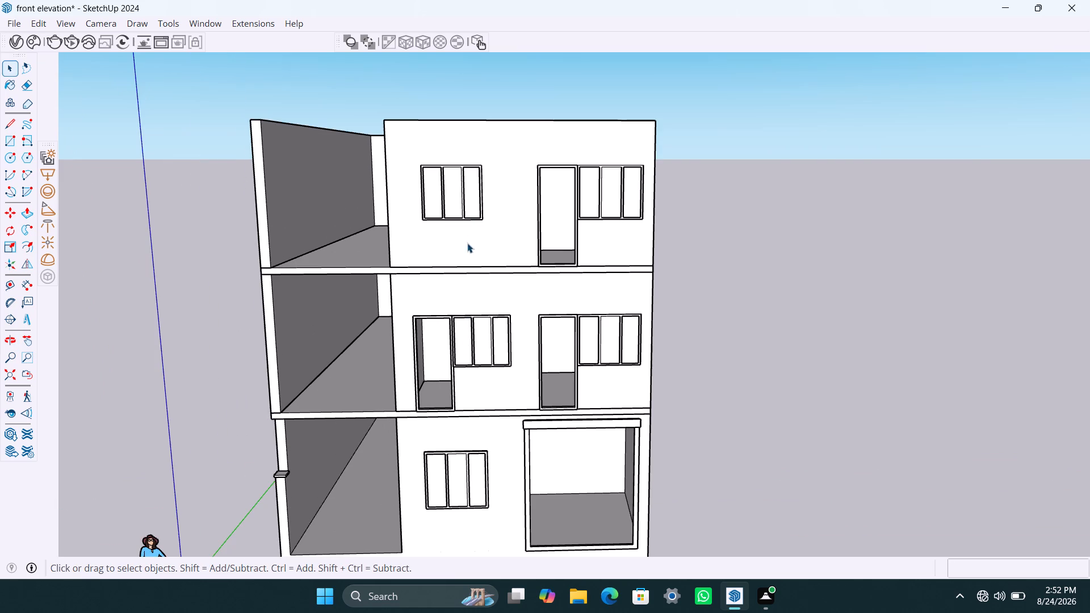
pyautogui.scroll(-6, 510, 285)
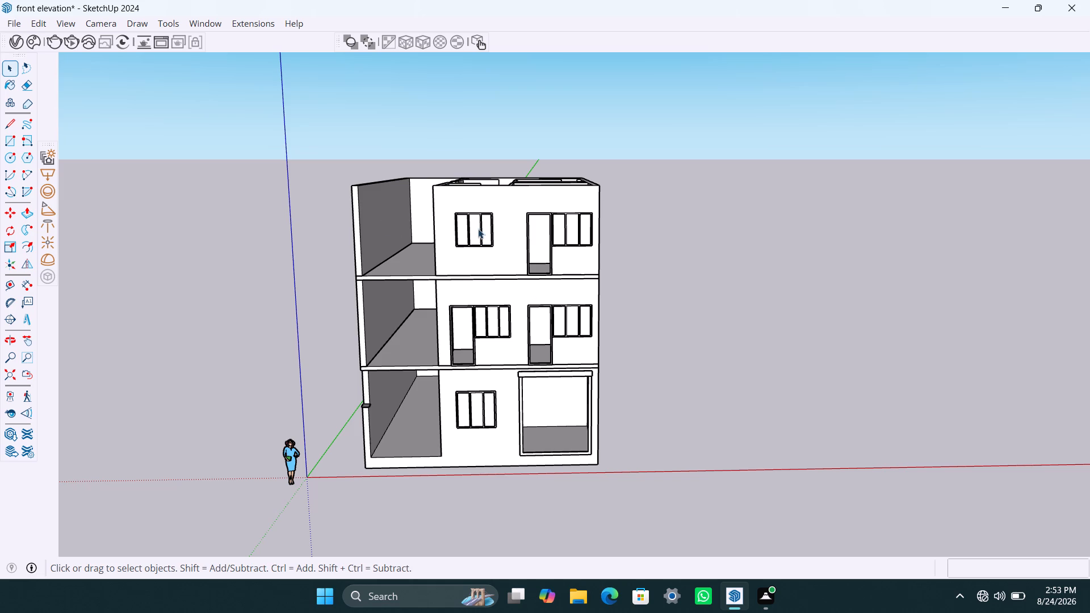
pyautogui.moveTo(484, 224); pyautogui.dragTo(492, 388, button='middle')
pyautogui.moveTo(490, 289); pyautogui.dragTo(493, 318, button='middle')
pyautogui.scroll(4, 477, 334)
pyautogui.tripleClick(473, 311)
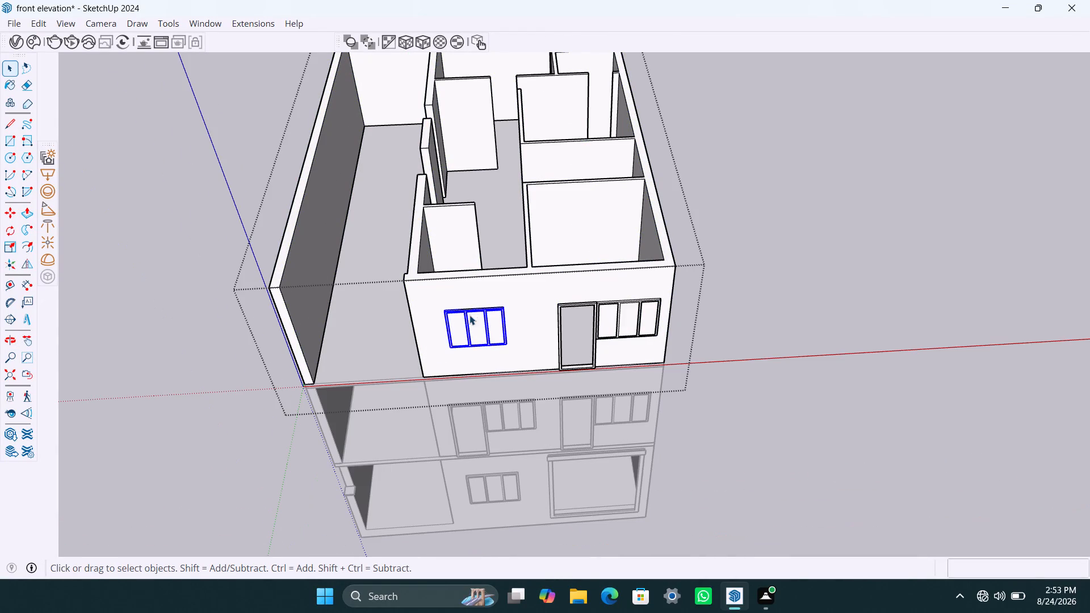
pyautogui.press('p')
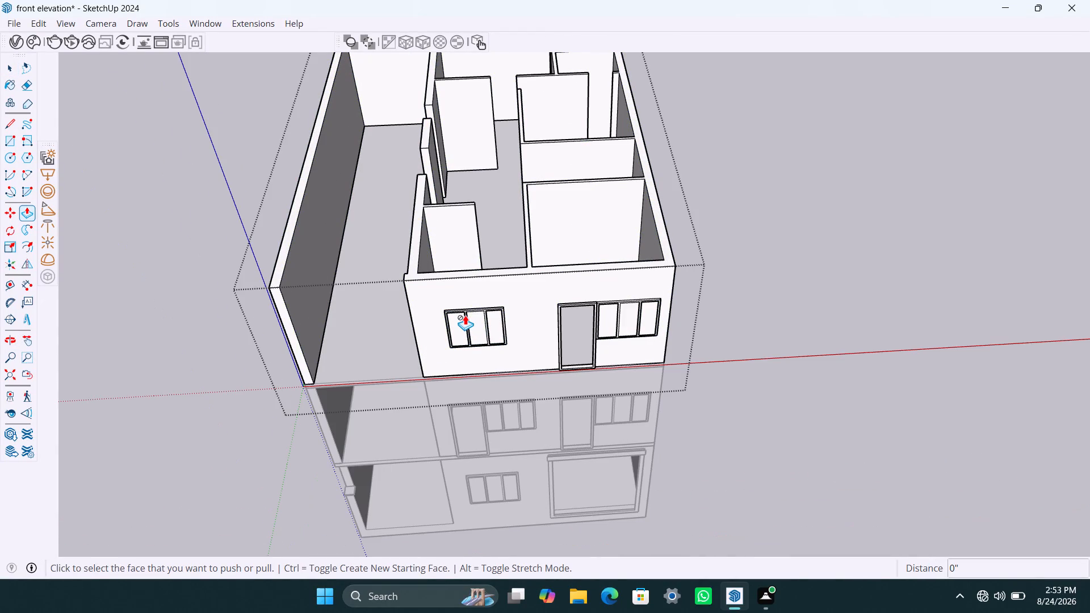
pyautogui.press('space')
pyautogui.click(445, 310)
pyautogui.press('m')
pyautogui.click(449, 317)
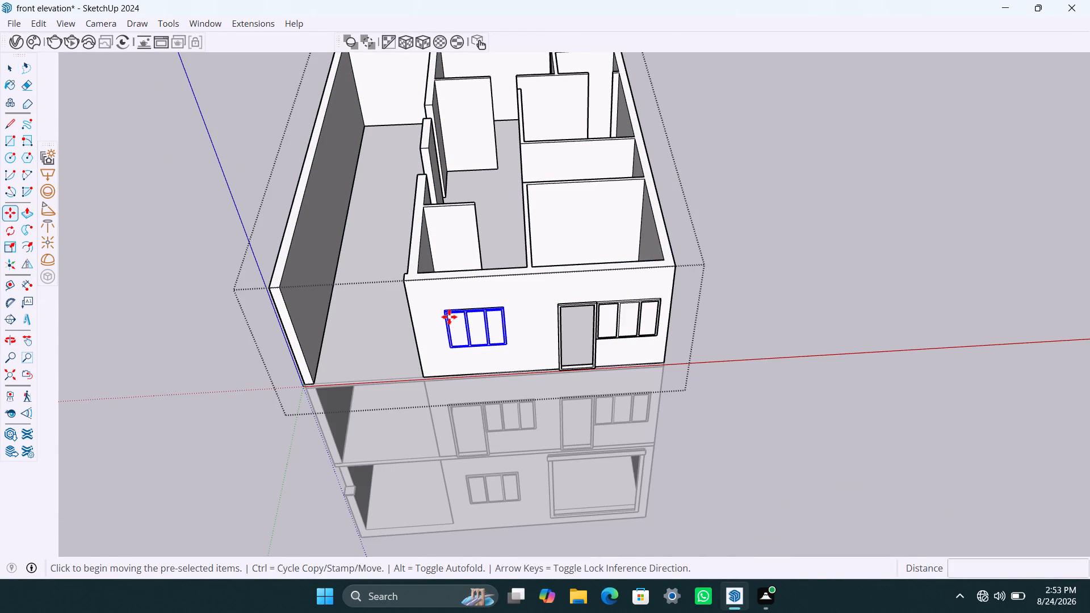
pyautogui.click(342, 315)
pyautogui.press('space')
# Open the top floor's walls for editing and reverse the blue left jamb face of the uncovered window opening.
pyautogui.scroll(2, 457, 339)
pyautogui.moveTo(459, 340); pyautogui.dragTo(407, 351, button='middle')
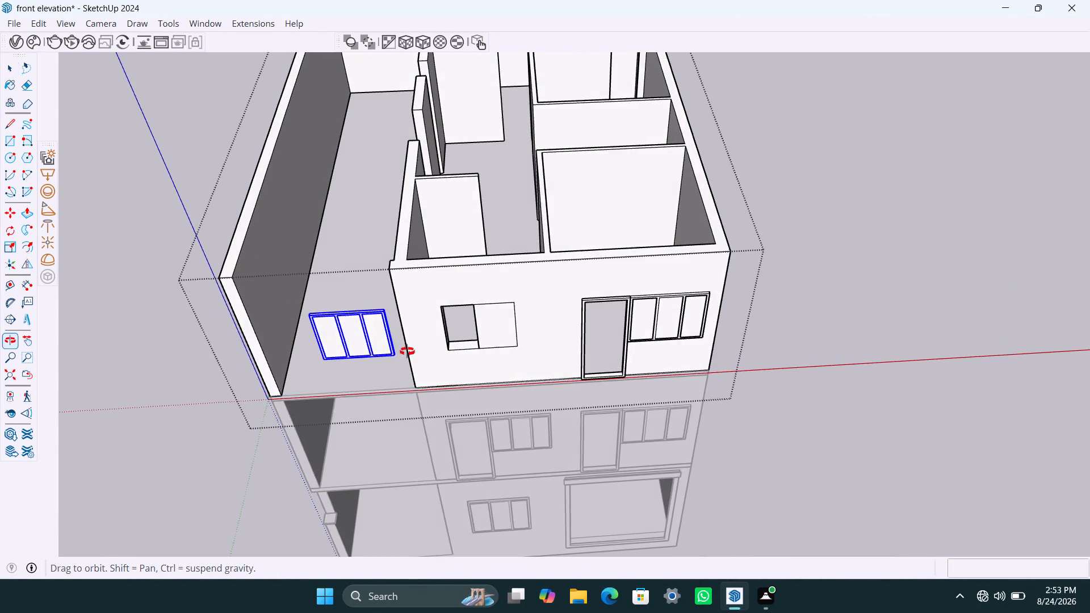
pyautogui.moveTo(407, 351); pyautogui.dragTo(373, 355, button='middle')
pyautogui.scroll(8, 379, 329)
pyautogui.click(395, 304)
pyautogui.tripleClick(396, 305)
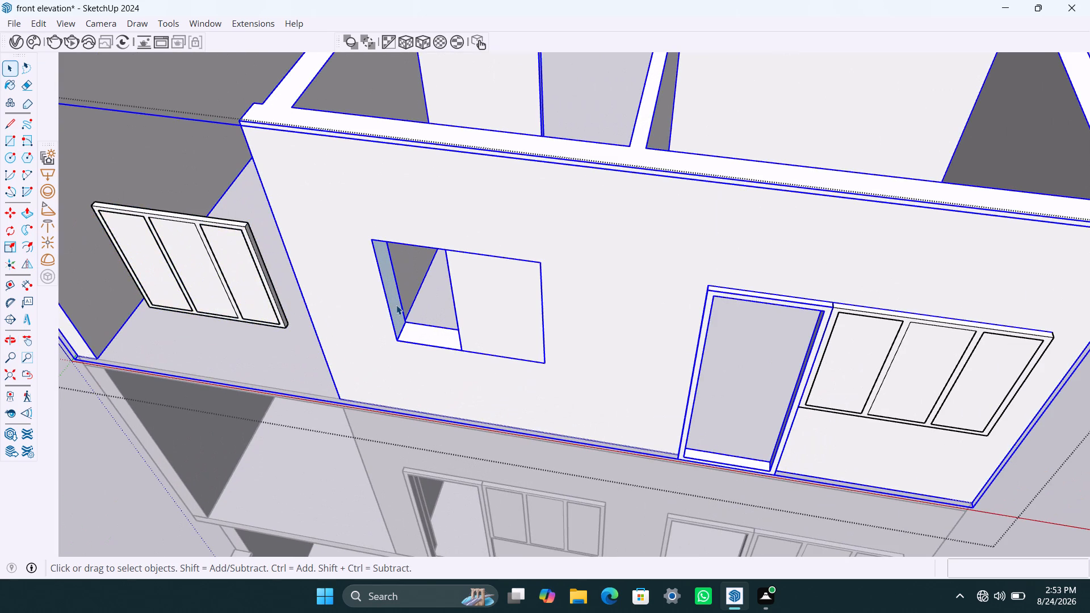
pyautogui.doubleClick(396, 307)
pyautogui.click(399, 320)
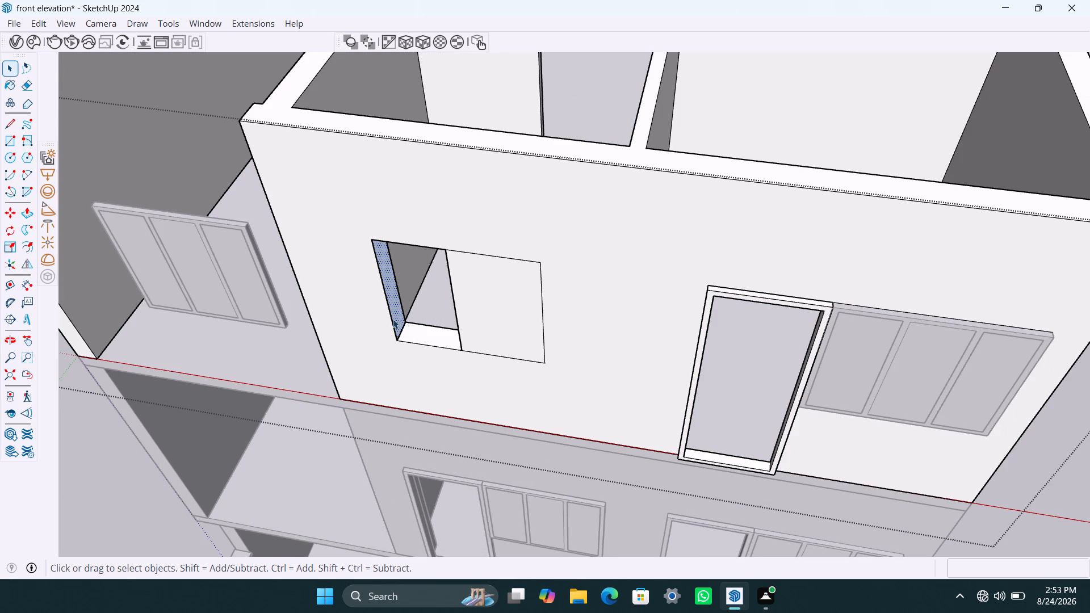
pyautogui.moveTo(392, 310); pyautogui.dragTo(387, 276, button='right')
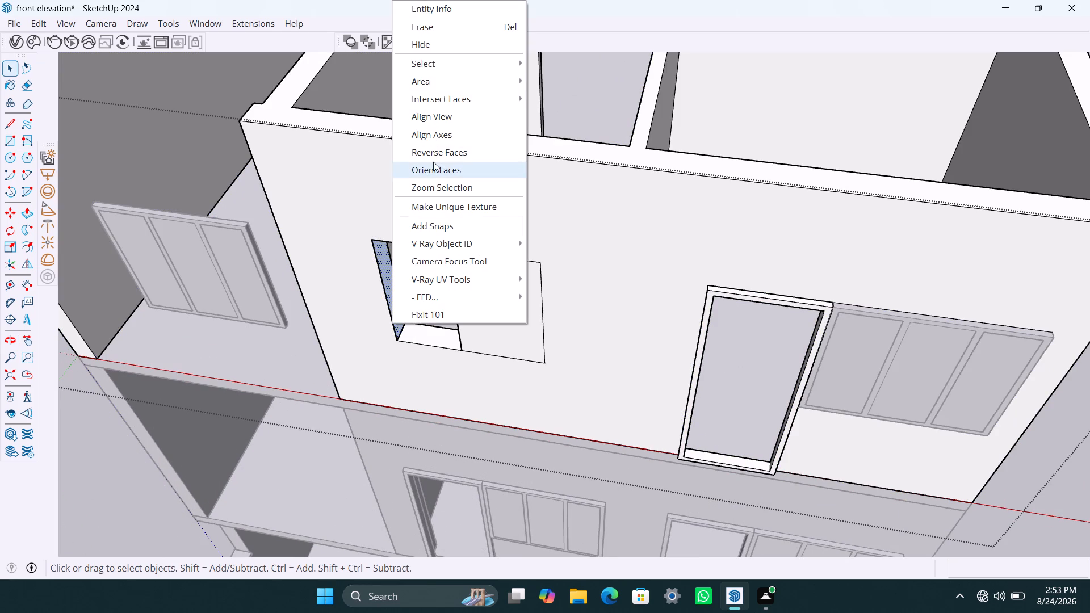
pyautogui.click(433, 152)
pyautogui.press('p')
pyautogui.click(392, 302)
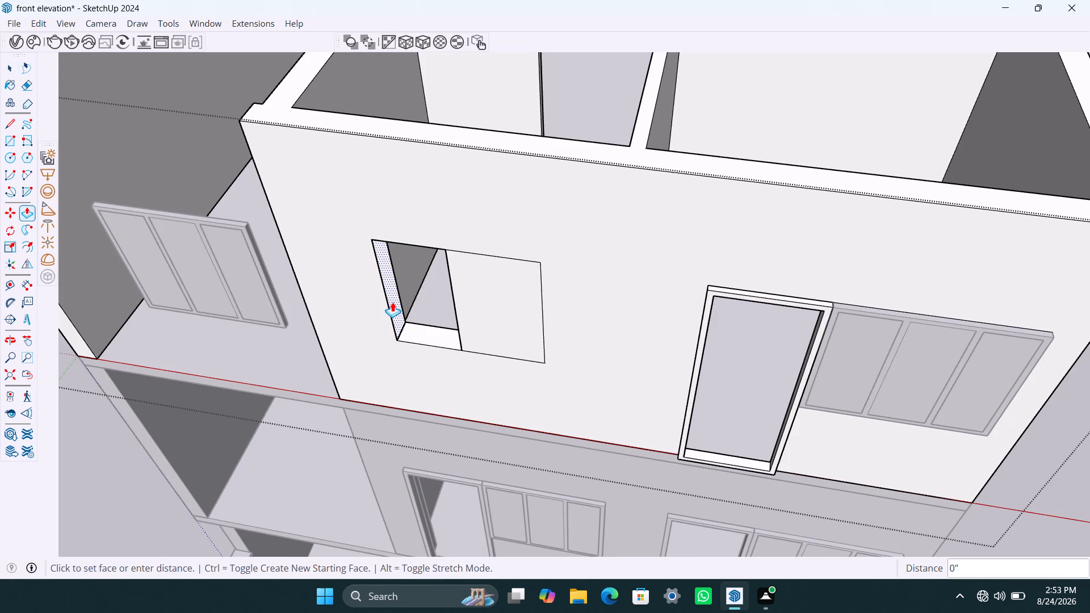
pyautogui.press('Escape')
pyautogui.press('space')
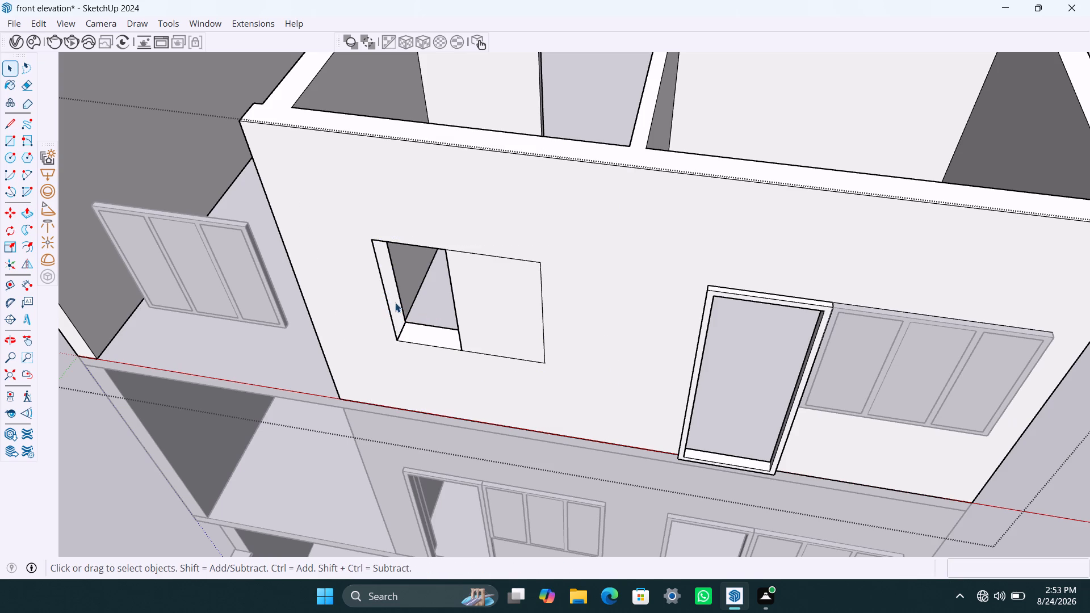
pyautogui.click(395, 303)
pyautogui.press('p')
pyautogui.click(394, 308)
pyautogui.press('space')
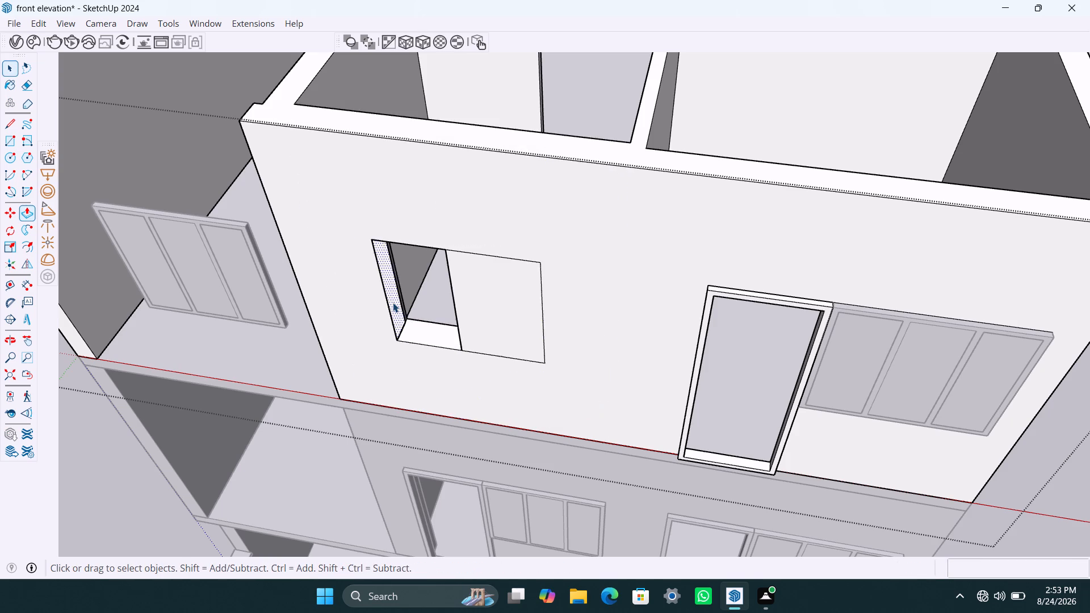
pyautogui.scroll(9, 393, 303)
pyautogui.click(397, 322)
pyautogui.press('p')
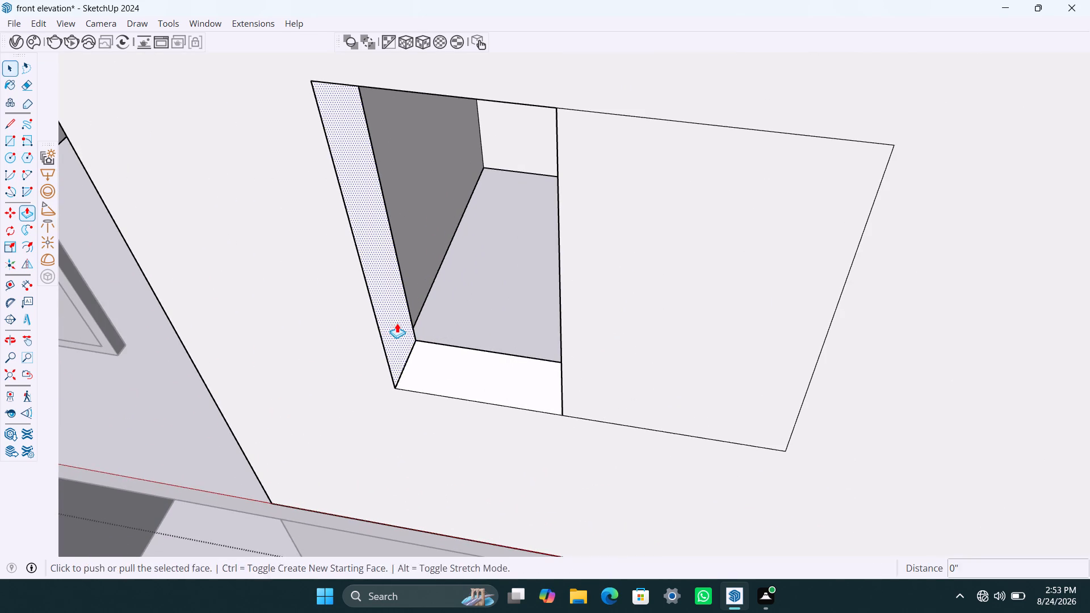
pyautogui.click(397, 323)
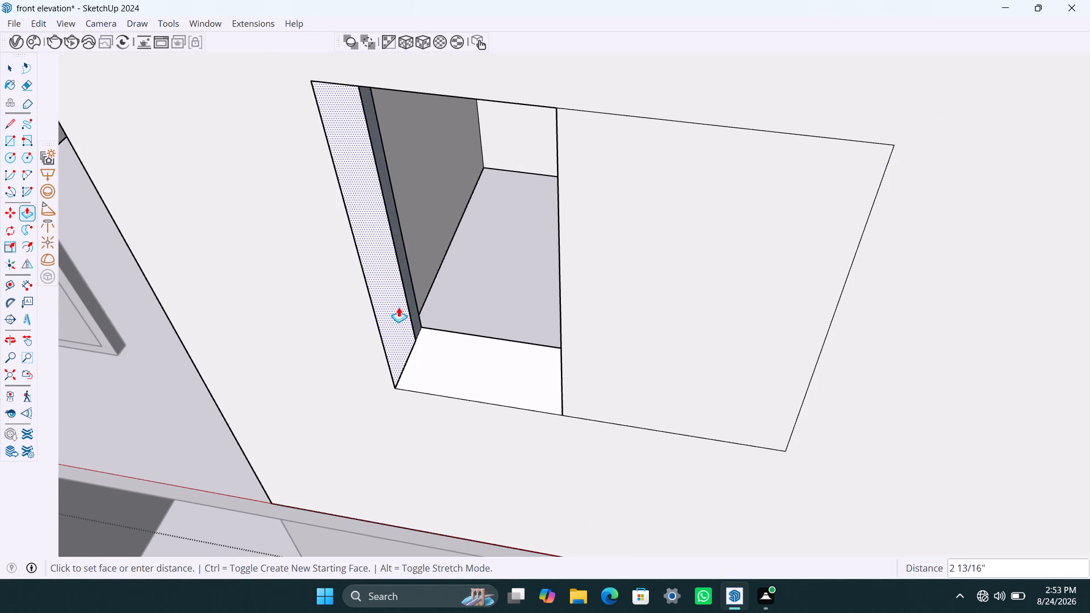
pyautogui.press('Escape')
# Erase the stray edge beside the window opening on the blue interior face of the top floor's front wall.
pyautogui.scroll(-6, 414, 314)
pyautogui.scroll(-7, 438, 266)
pyautogui.moveTo(506, 151); pyautogui.dragTo(89, 262, button='middle')
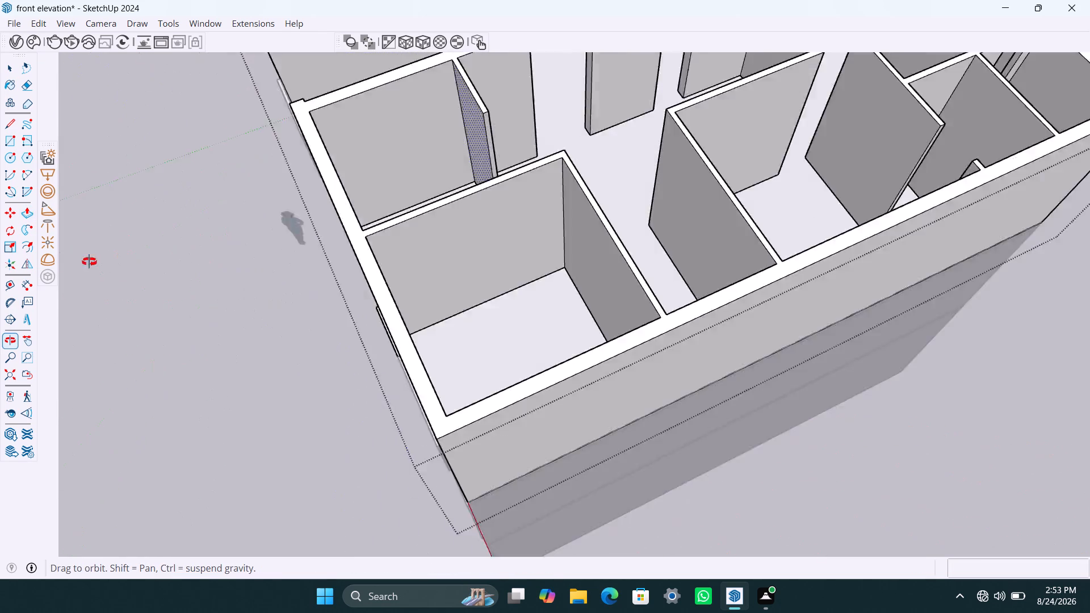
pyautogui.moveTo(89, 262); pyautogui.dragTo(62, 265, button='middle')
pyautogui.scroll(10, 379, 157)
pyautogui.press('space')
pyautogui.scroll(-4, 405, 159)
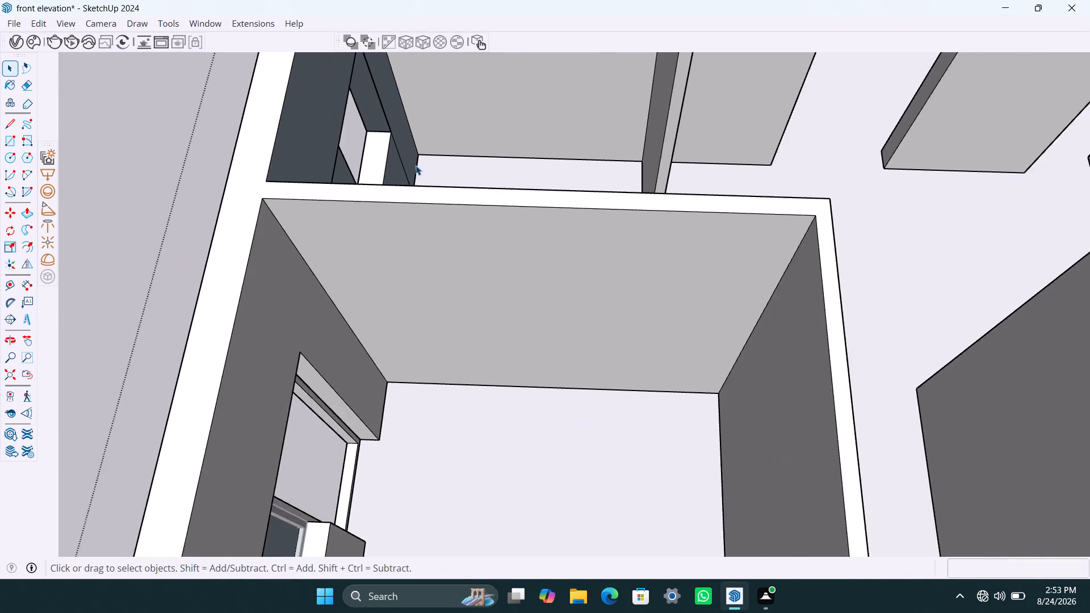
pyautogui.moveTo(417, 168); pyautogui.dragTo(370, 217, button='middle')
pyautogui.press('e')
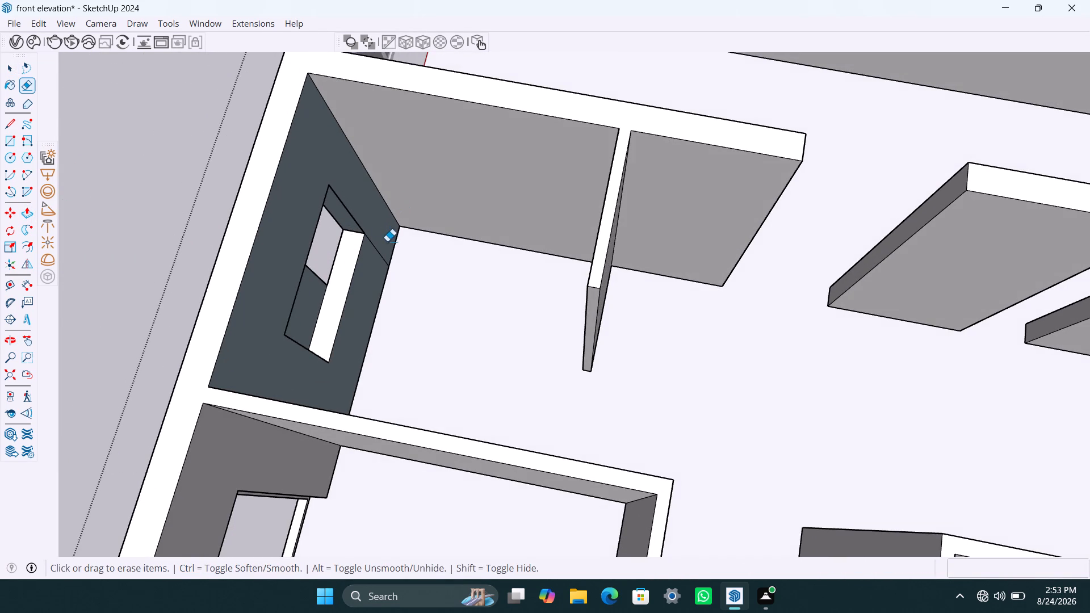
pyautogui.moveTo(387, 243); pyautogui.dragTo(377, 259)
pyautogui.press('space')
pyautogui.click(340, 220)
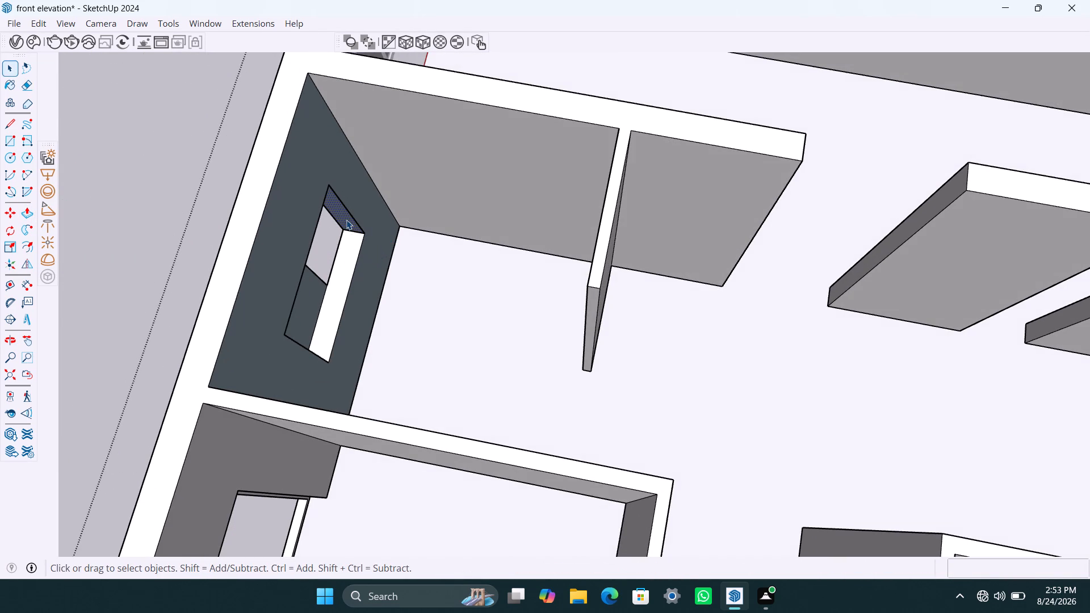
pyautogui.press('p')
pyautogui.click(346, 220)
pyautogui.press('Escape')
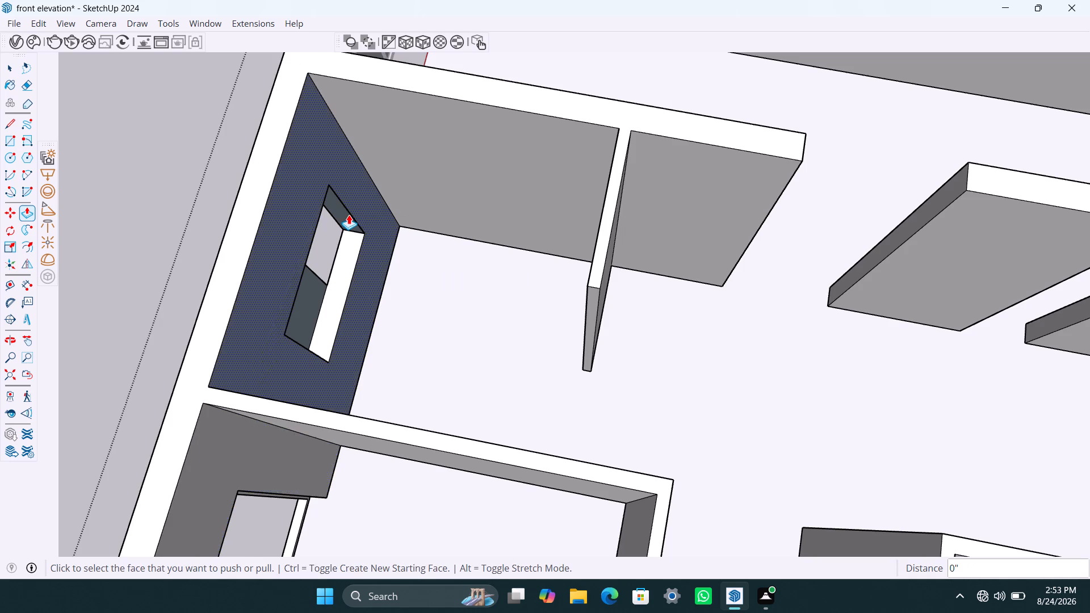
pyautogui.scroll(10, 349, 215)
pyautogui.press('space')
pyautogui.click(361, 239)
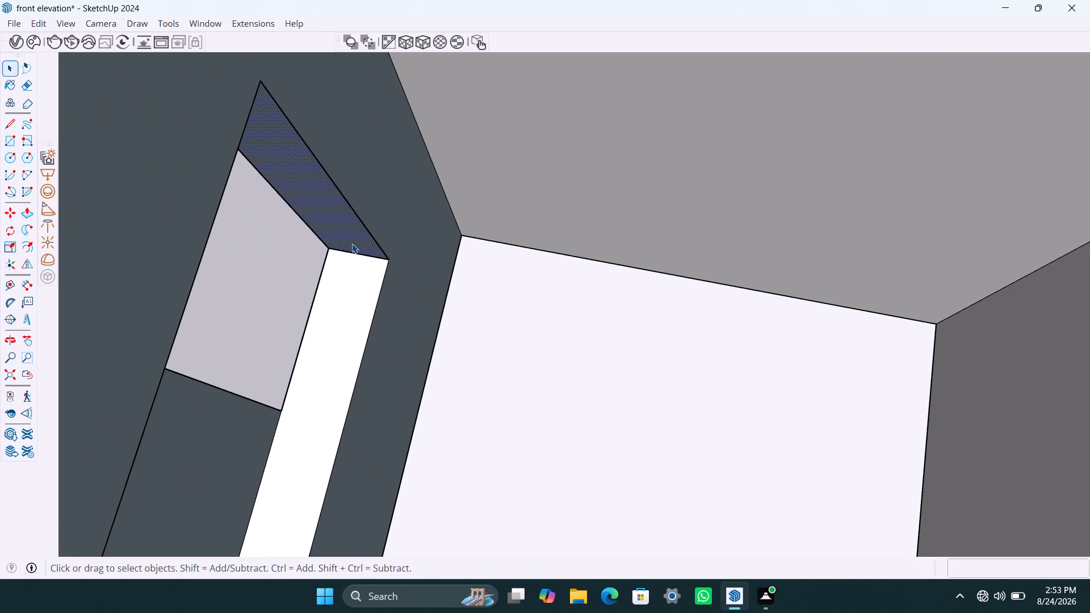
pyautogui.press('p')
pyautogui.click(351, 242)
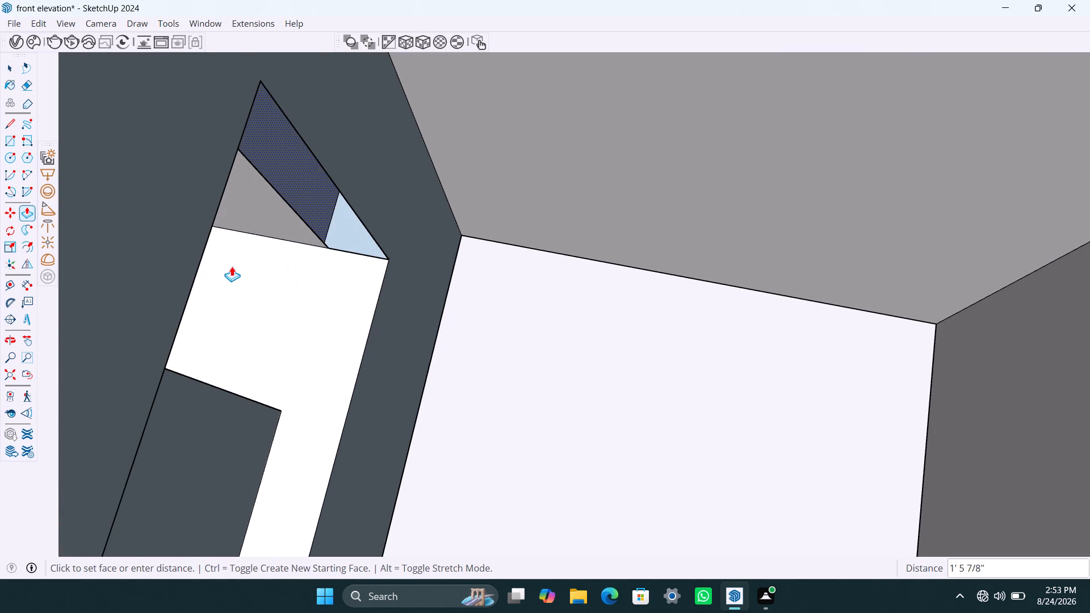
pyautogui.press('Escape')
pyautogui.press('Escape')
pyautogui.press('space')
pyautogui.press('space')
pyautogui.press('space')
# Reverse the blue jamb face at the open end of the window opening, working from inside the room.
pyautogui.click(332, 221)
pyautogui.scroll(-5, 342, 212)
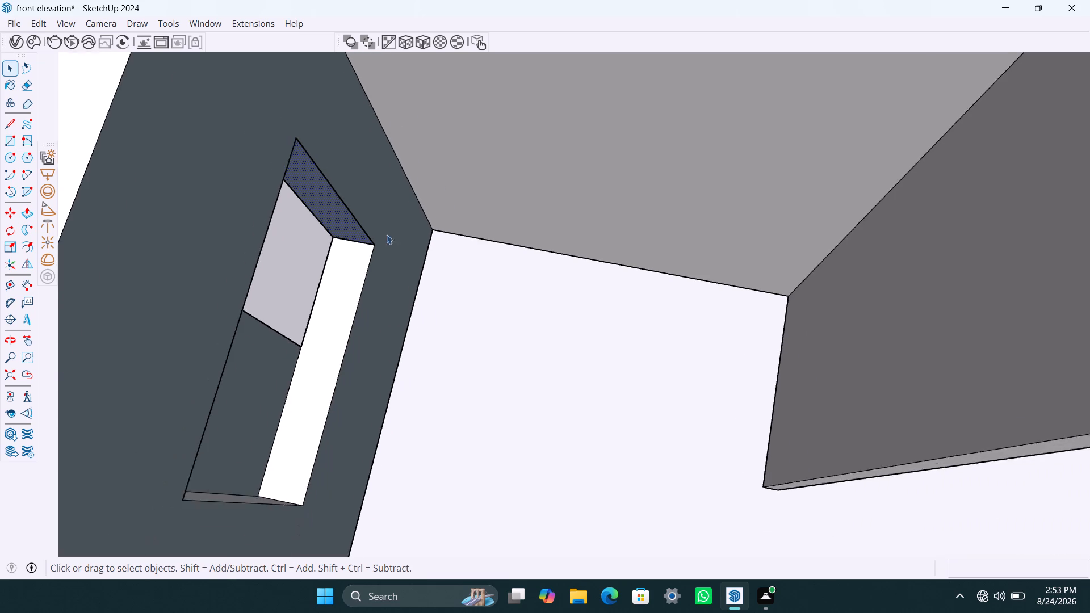
pyautogui.moveTo(392, 233); pyautogui.dragTo(278, 261, button='middle')
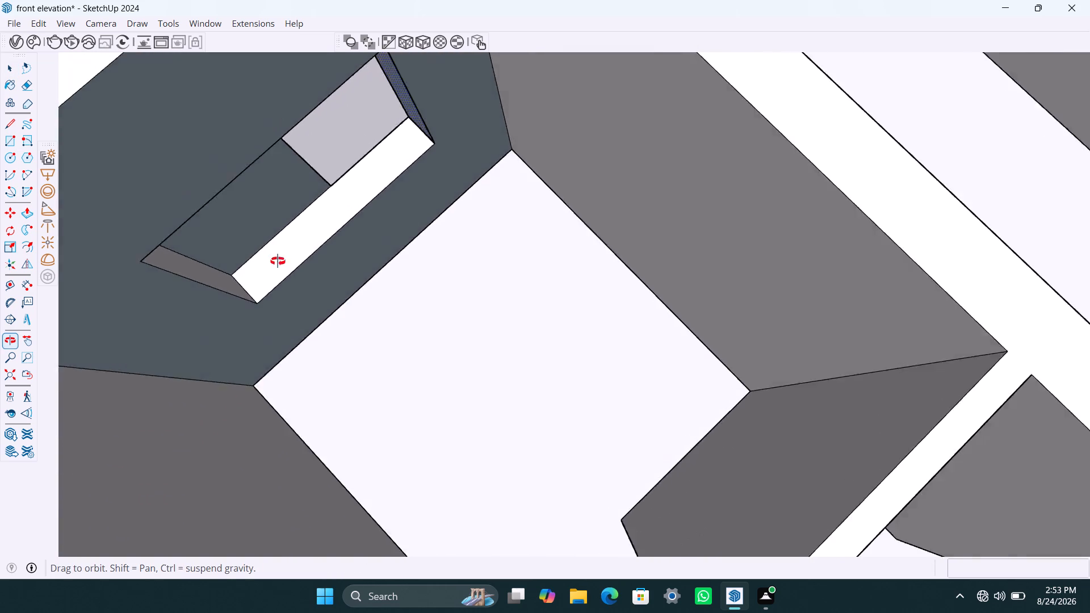
pyautogui.moveTo(278, 261); pyautogui.dragTo(401, 154, button='middle')
pyautogui.rightClick(348, 167)
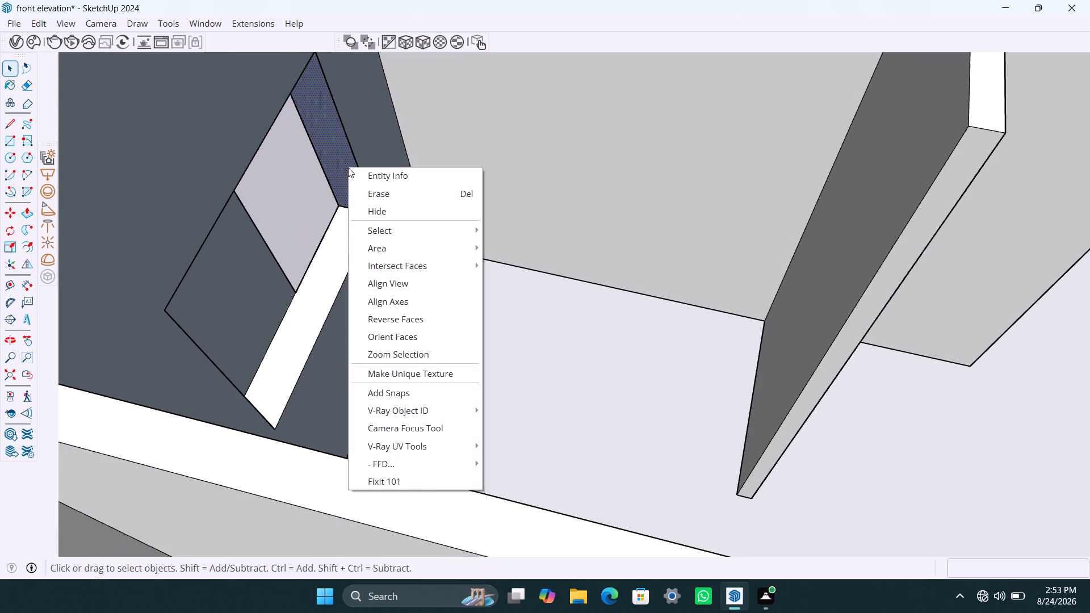
pyautogui.click(385, 319)
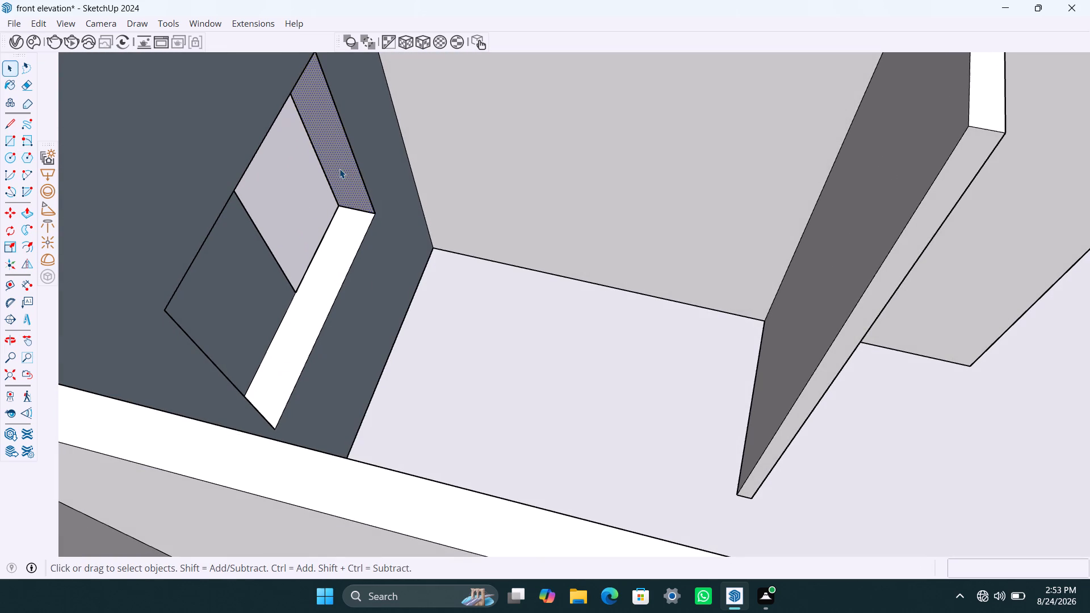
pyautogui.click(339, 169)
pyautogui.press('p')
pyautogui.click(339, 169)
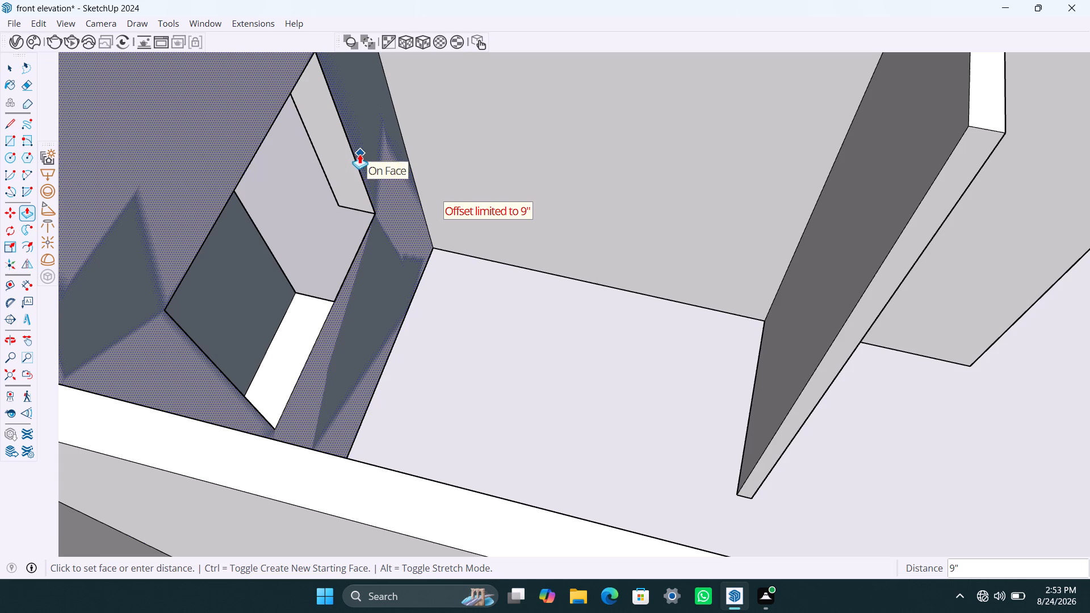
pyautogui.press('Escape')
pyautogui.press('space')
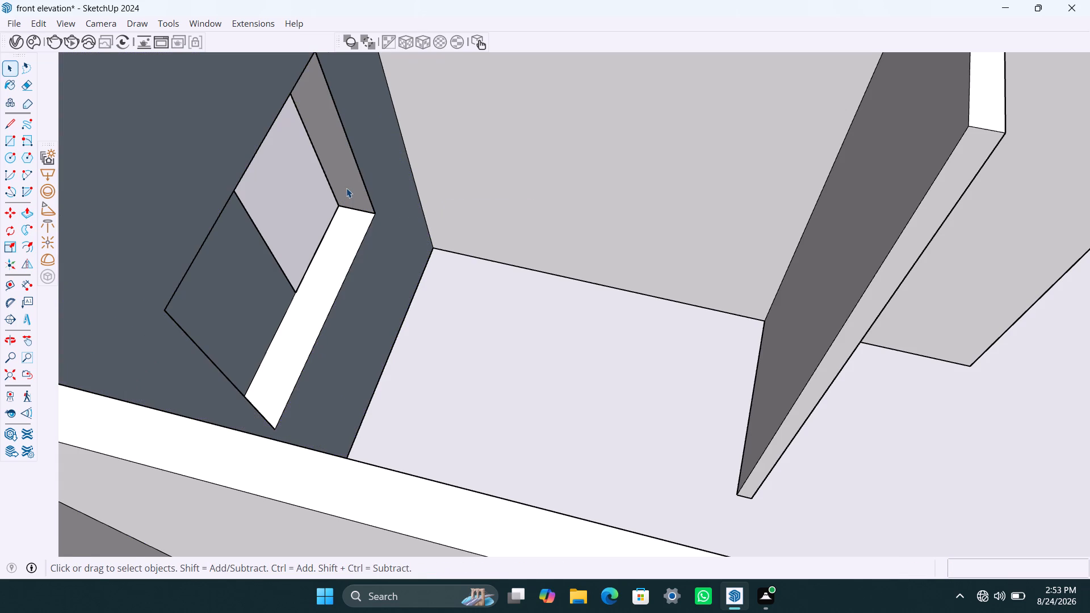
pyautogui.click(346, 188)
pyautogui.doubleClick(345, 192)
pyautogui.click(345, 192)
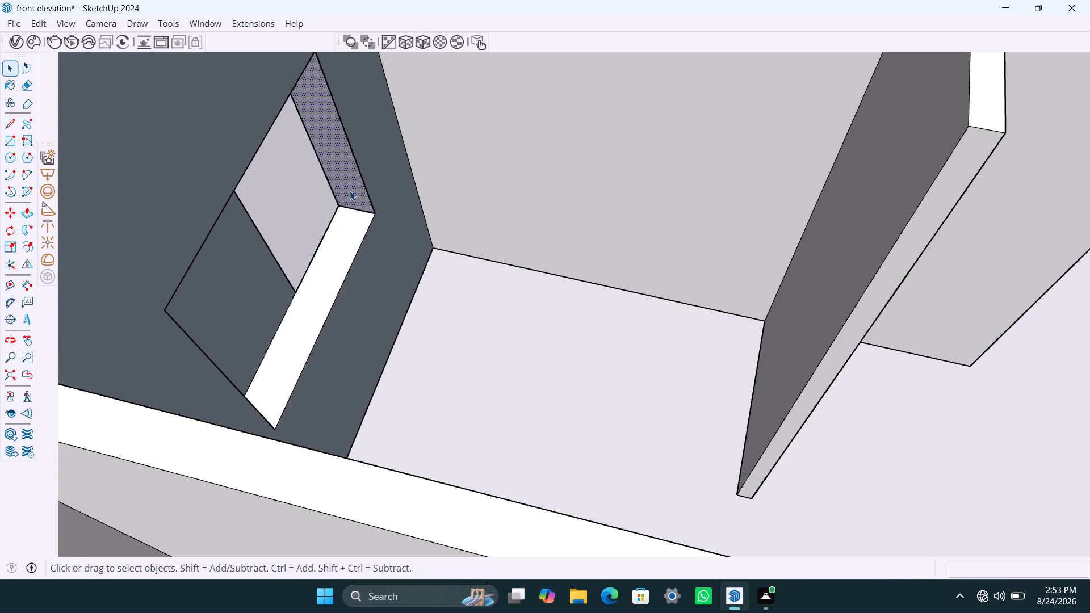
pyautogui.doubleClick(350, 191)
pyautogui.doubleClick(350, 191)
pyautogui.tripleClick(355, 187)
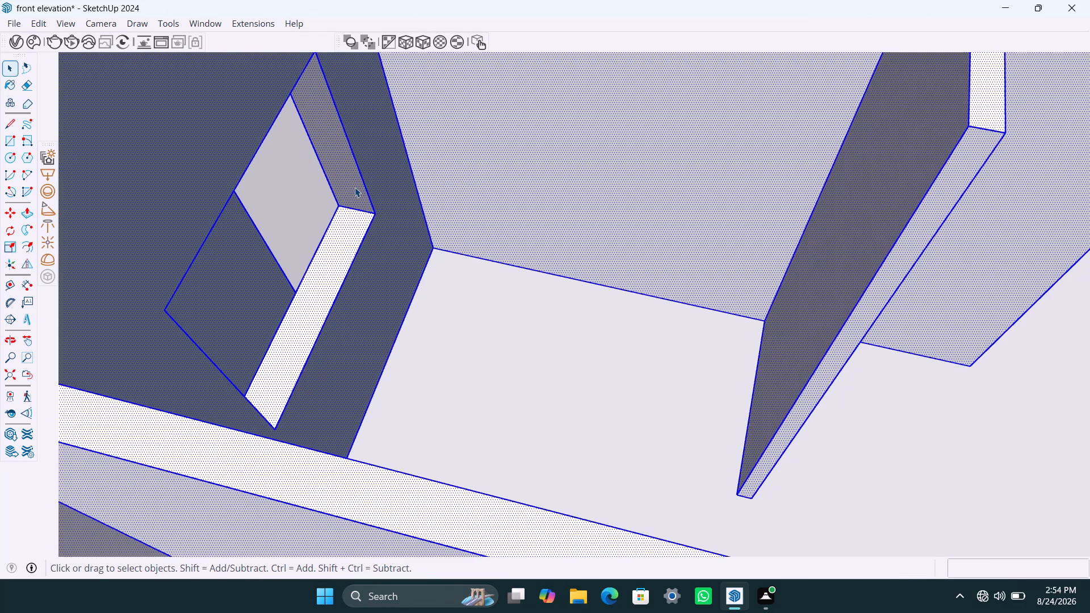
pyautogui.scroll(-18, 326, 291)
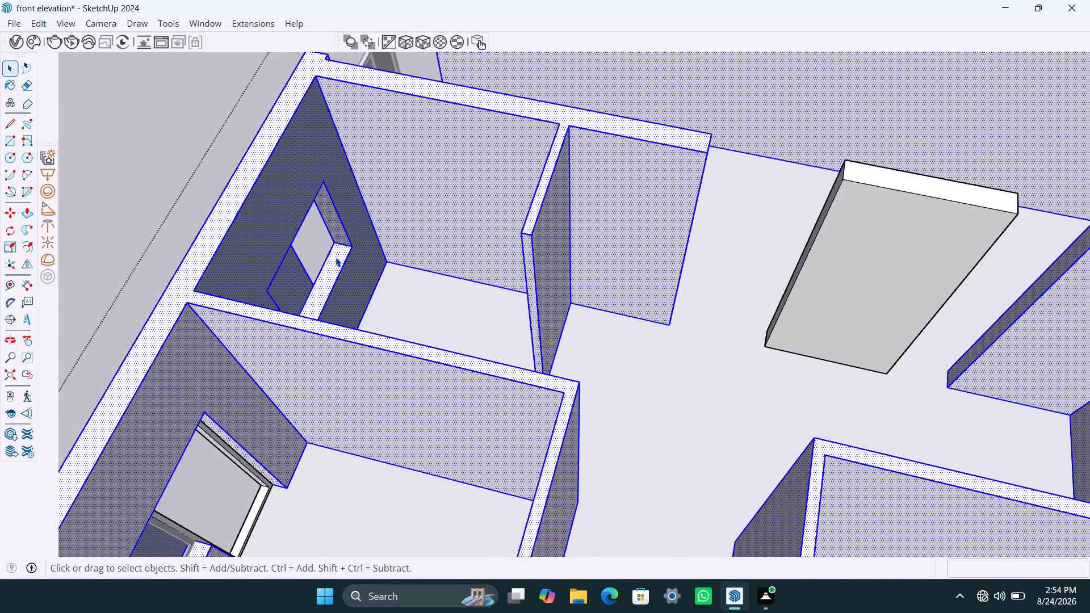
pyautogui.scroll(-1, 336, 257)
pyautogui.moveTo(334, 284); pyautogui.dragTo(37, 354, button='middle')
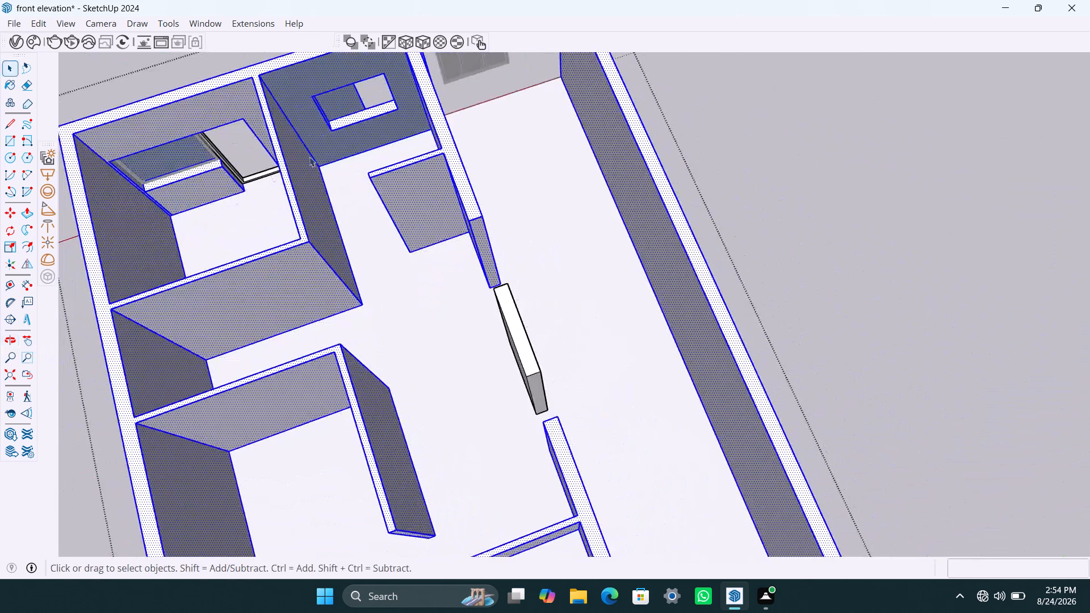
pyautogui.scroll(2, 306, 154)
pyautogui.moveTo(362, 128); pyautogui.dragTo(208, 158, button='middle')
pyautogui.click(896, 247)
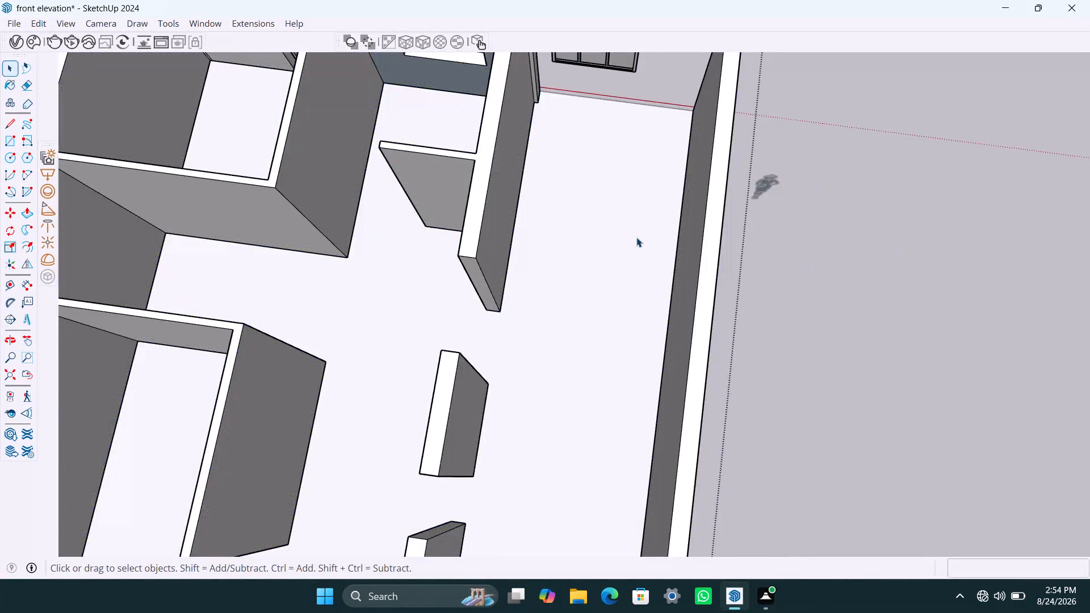
# Reopen the top floor's walls for editing and reverse the blue interior wall face around the window opening.
pyautogui.scroll(-2, 635, 238)
pyautogui.keyDown('shift'); pyautogui.moveTo(634, 245); pyautogui.dragTo(603, 383, button='middle'); pyautogui.keyUp('shift')
pyautogui.scroll(4, 462, 258)
pyautogui.scroll(4, 420, 219)
pyautogui.click(353, 199)
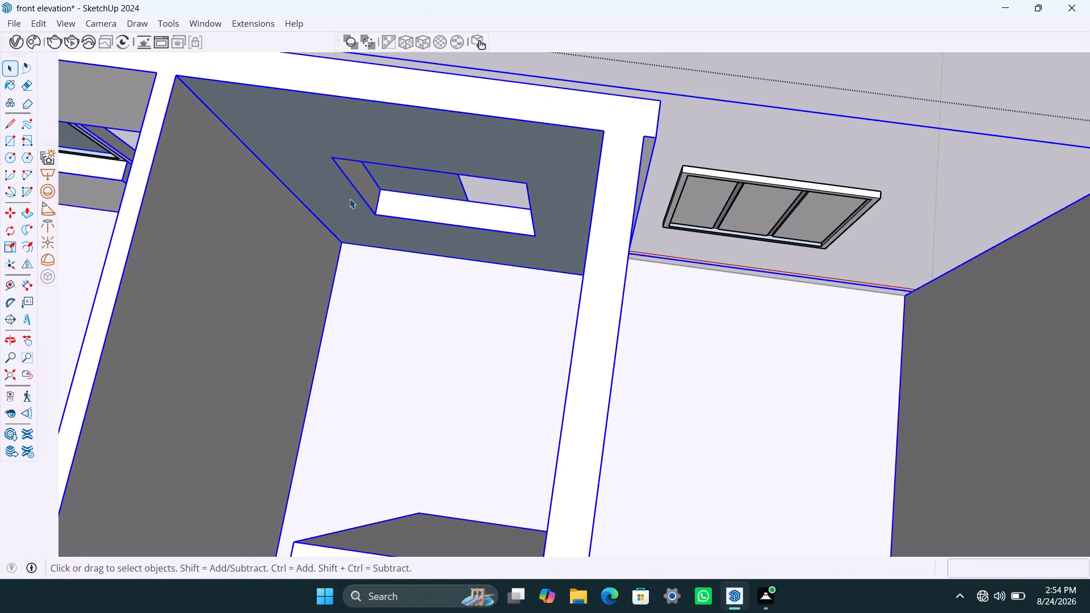
pyautogui.moveTo(434, 146); pyautogui.dragTo(489, 32, button='middle')
pyautogui.scroll(-6, 426, 409)
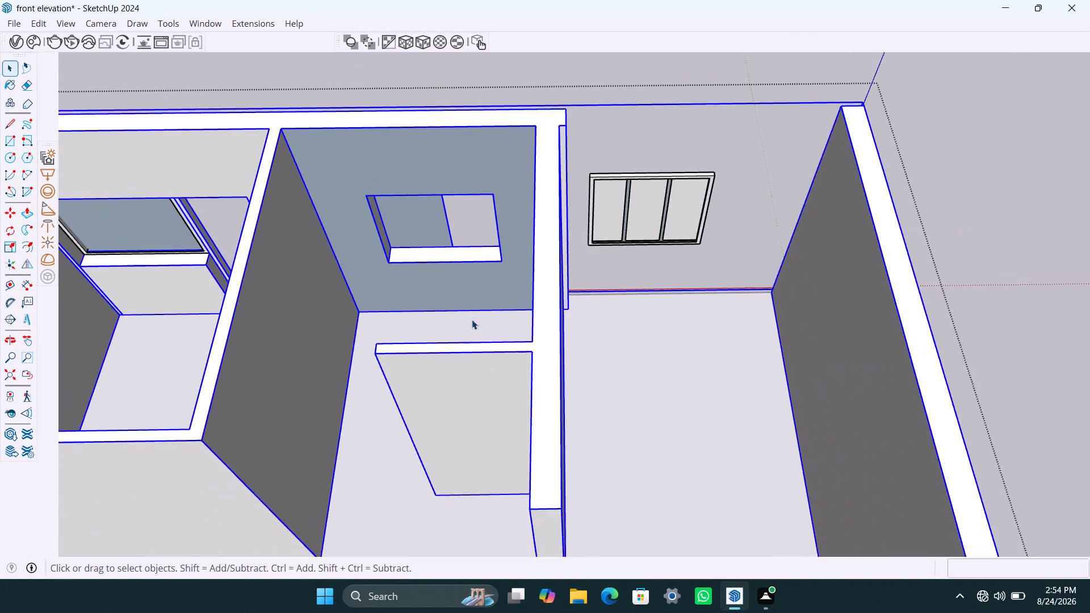
pyautogui.moveTo(472, 320); pyautogui.dragTo(487, 252, button='middle')
pyautogui.press('space')
pyautogui.tripleClick(372, 174)
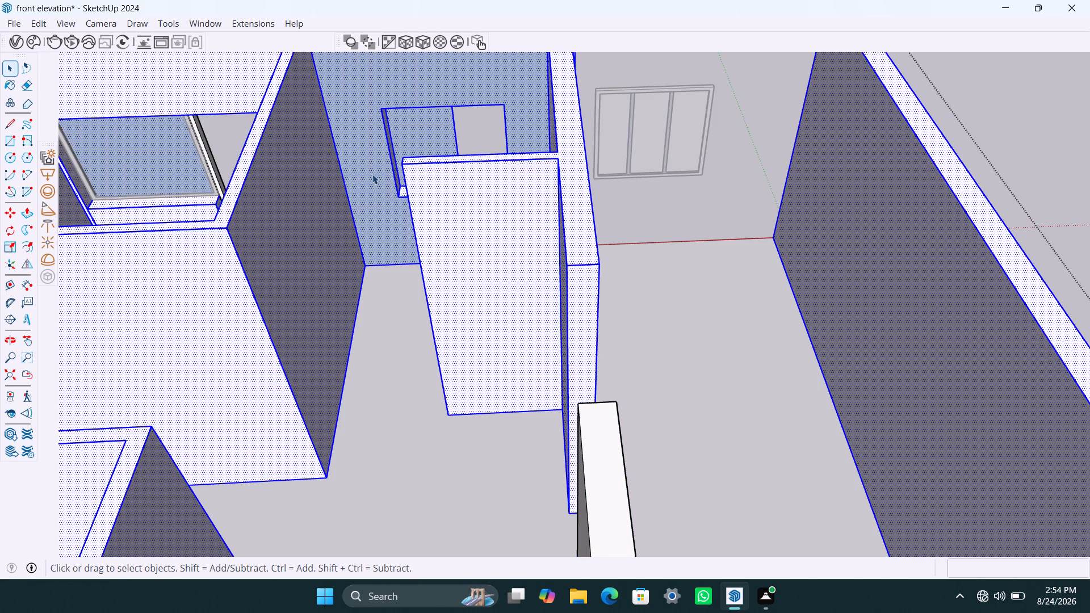
pyautogui.doubleClick(372, 174)
pyautogui.rightClick(372, 174)
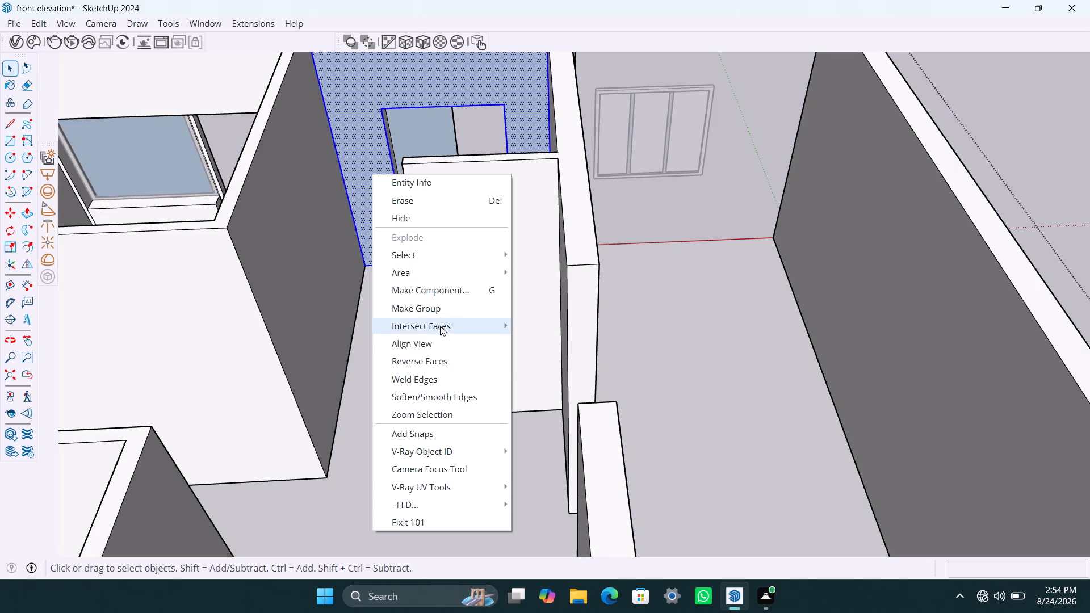
pyautogui.click(433, 355)
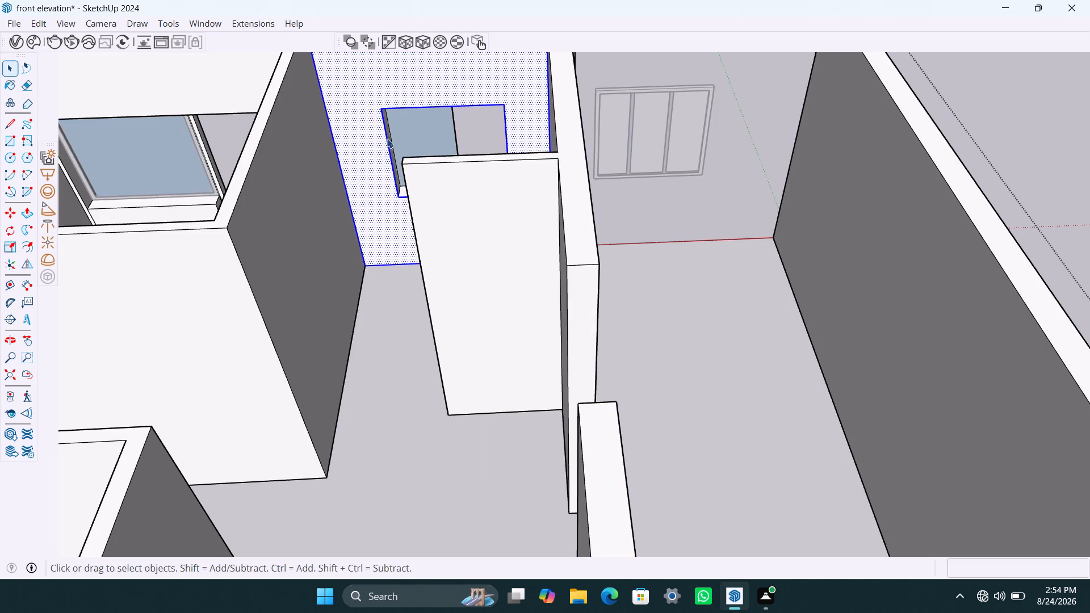
# Push/pull the window opening's jamb beside the blue infill face by 1' into the opening, and leave wall editing.
pyautogui.scroll(2, 389, 145)
pyautogui.moveTo(399, 158); pyautogui.dragTo(300, 215, button='middle')
pyautogui.scroll(4, 325, 196)
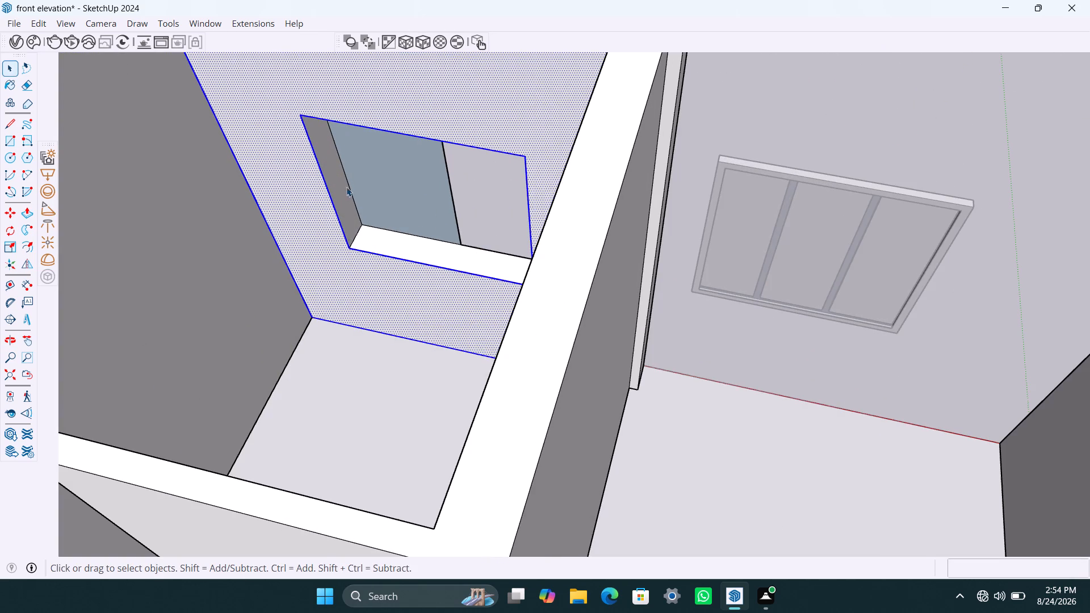
pyautogui.click(345, 188)
pyautogui.press('p')
pyautogui.click(344, 194)
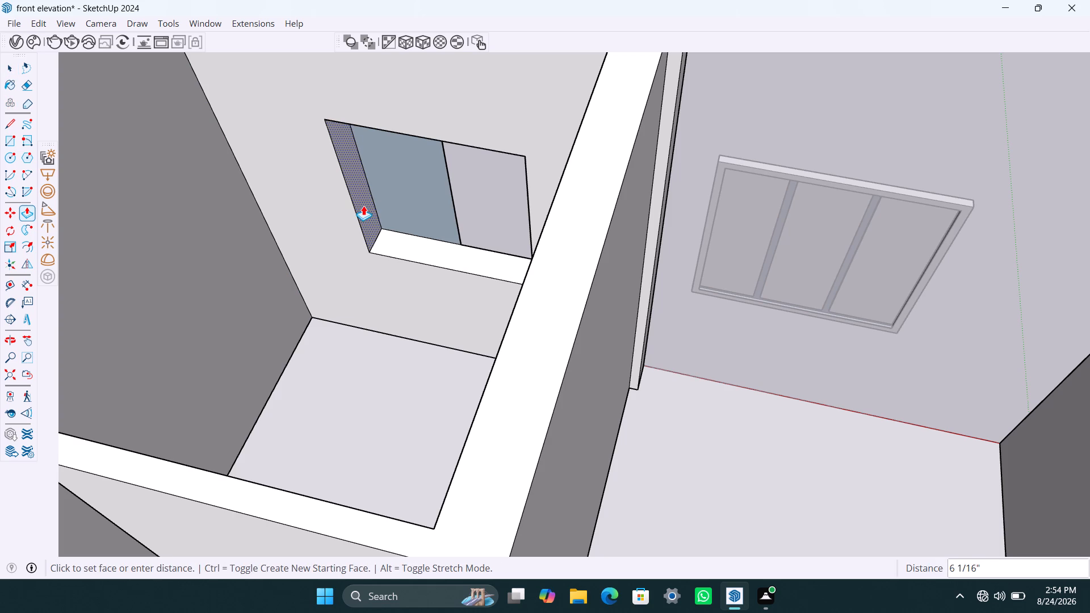
pyautogui.press('1')
pyautogui.press("'")
pyautogui.press('Return')
pyautogui.press('space')
pyautogui.scroll(-13, 396, 194)
pyautogui.click(614, 113)
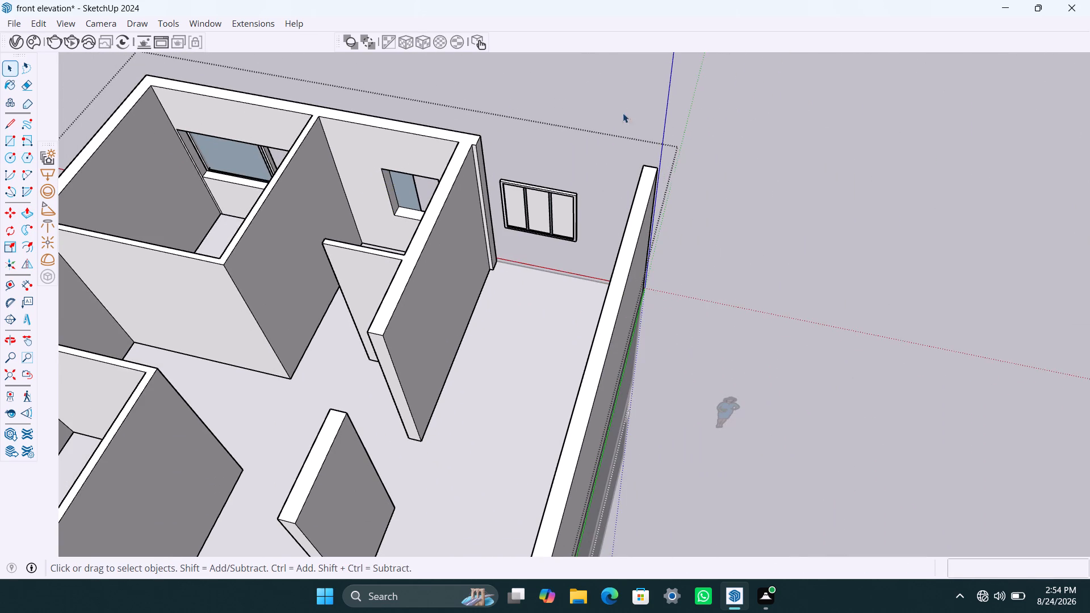
pyautogui.scroll(-5, 882, 247)
pyautogui.moveTo(796, 268); pyautogui.dragTo(76, 152, button='middle')
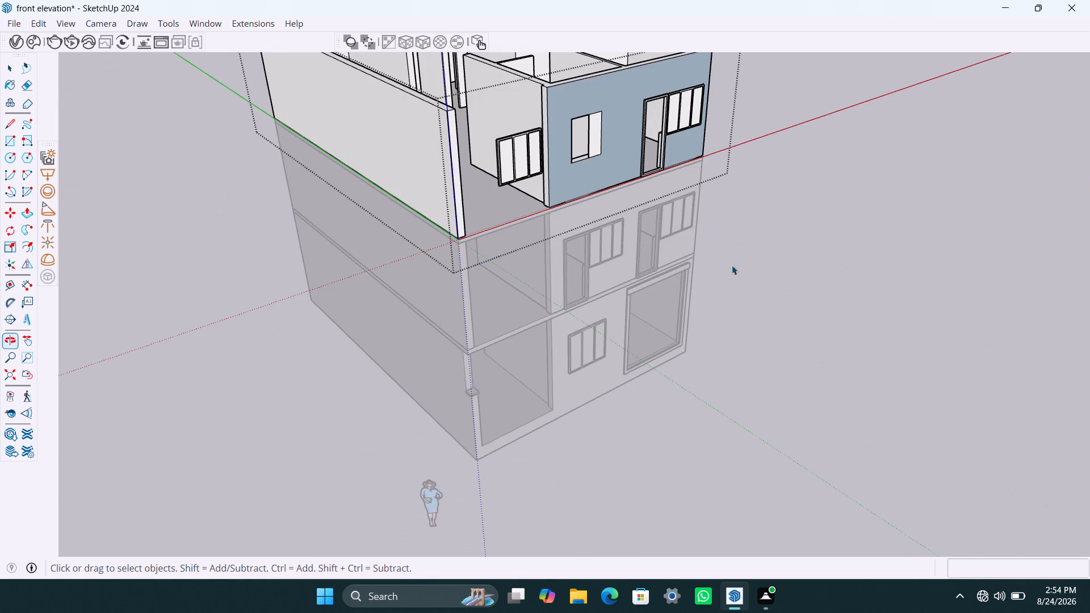
pyautogui.scroll(-3, 646, 267)
pyautogui.moveTo(752, 298); pyautogui.dragTo(499, 351, button='middle')
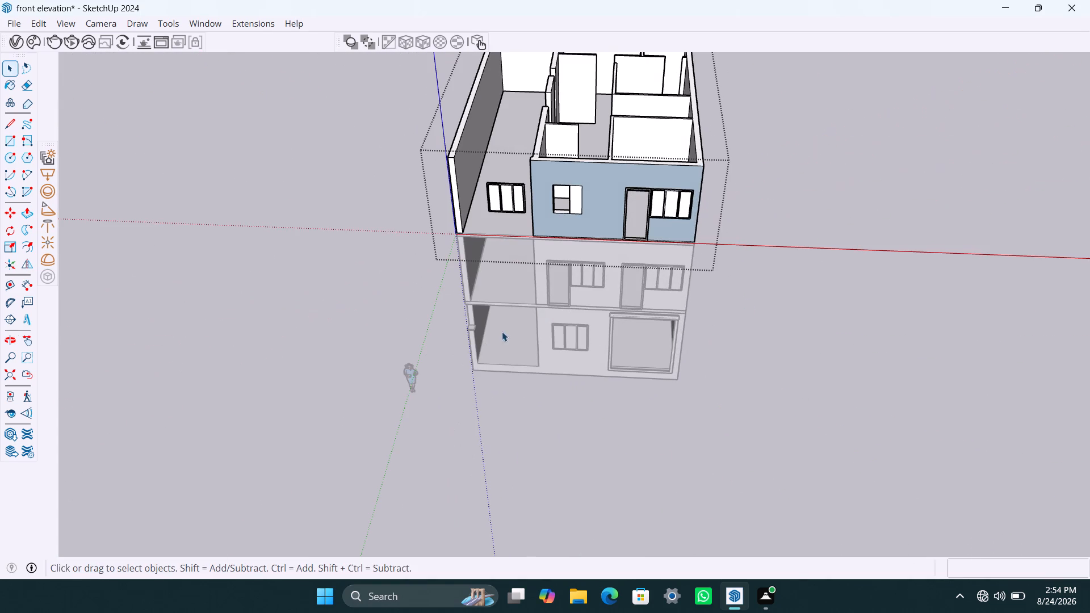
pyautogui.click(898, 248)
# Open the top floor's walls for editing and reverse the blue exterior face of the front wall.
pyautogui.scroll(8, 581, 224)
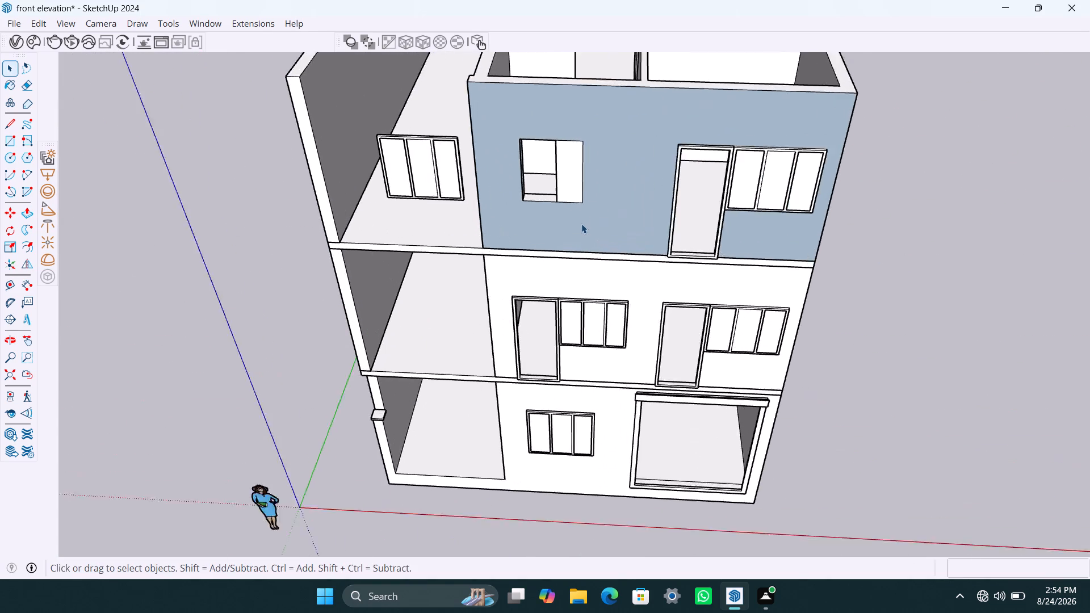
pyautogui.scroll(1, 581, 224)
pyautogui.moveTo(590, 222); pyautogui.dragTo(567, 349, button='middle')
pyautogui.scroll(4, 586, 296)
pyautogui.moveTo(606, 273); pyautogui.dragTo(632, 236, button='middle')
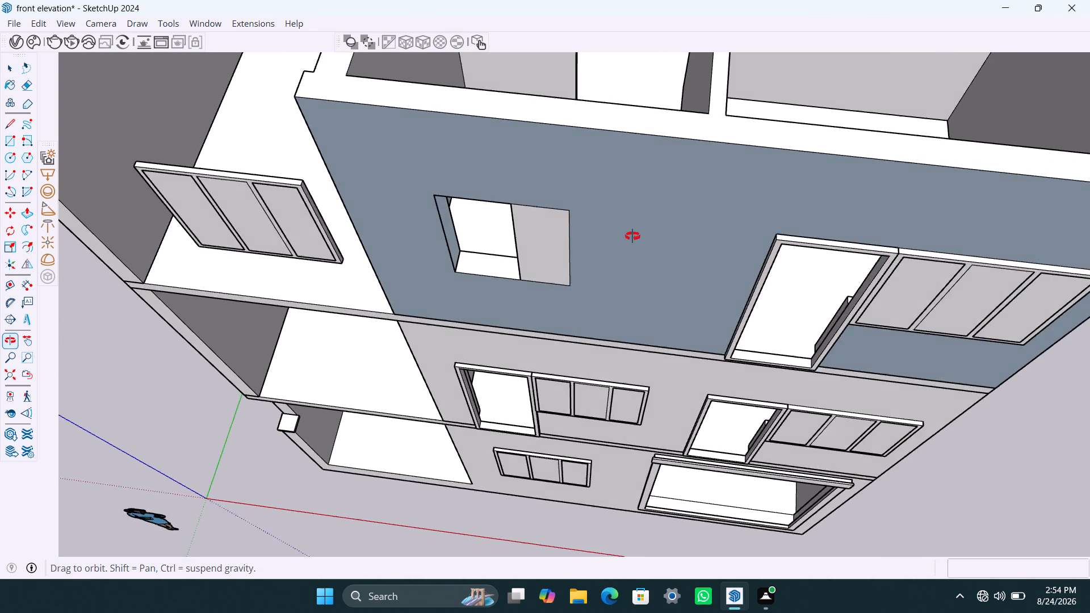
pyautogui.moveTo(632, 236); pyautogui.dragTo(643, 208, button='middle')
pyautogui.click(637, 209)
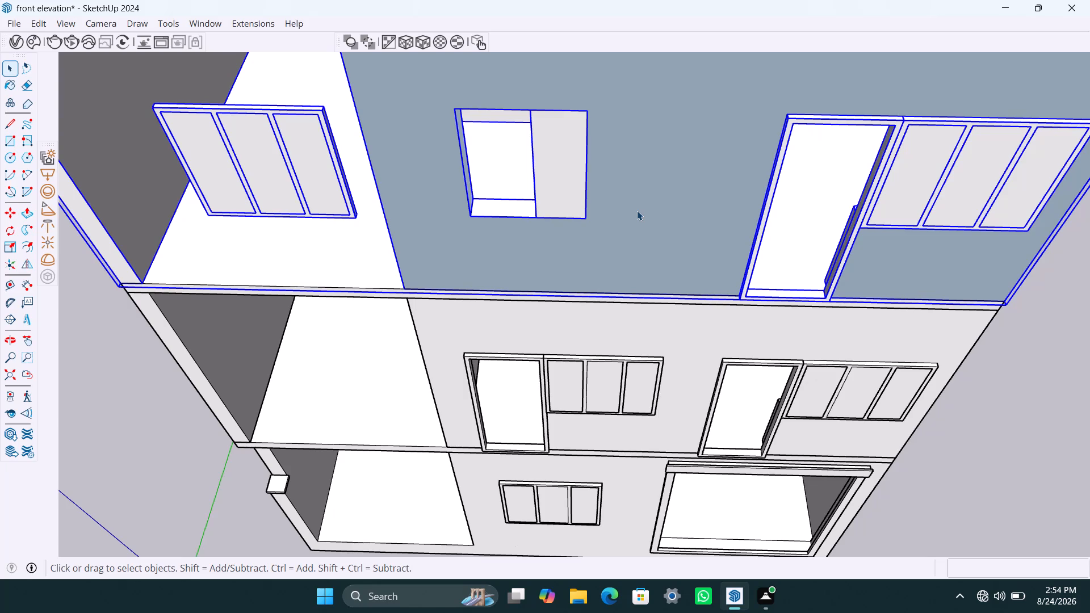
pyautogui.doubleClick(637, 211)
pyautogui.click(637, 211)
pyautogui.doubleClick(638, 211)
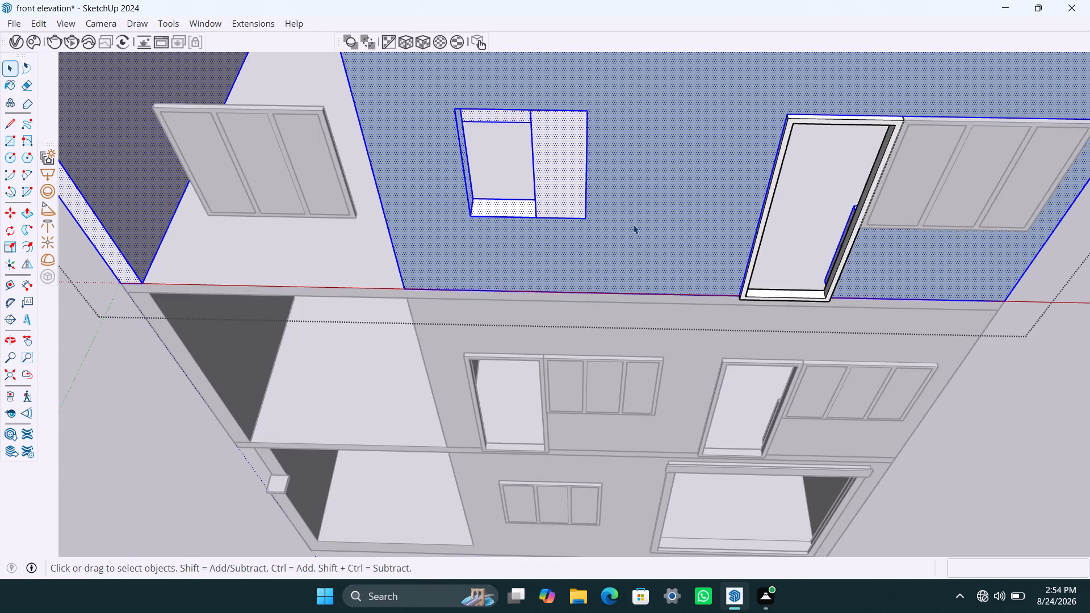
pyautogui.click(632, 225)
pyautogui.rightClick(632, 225)
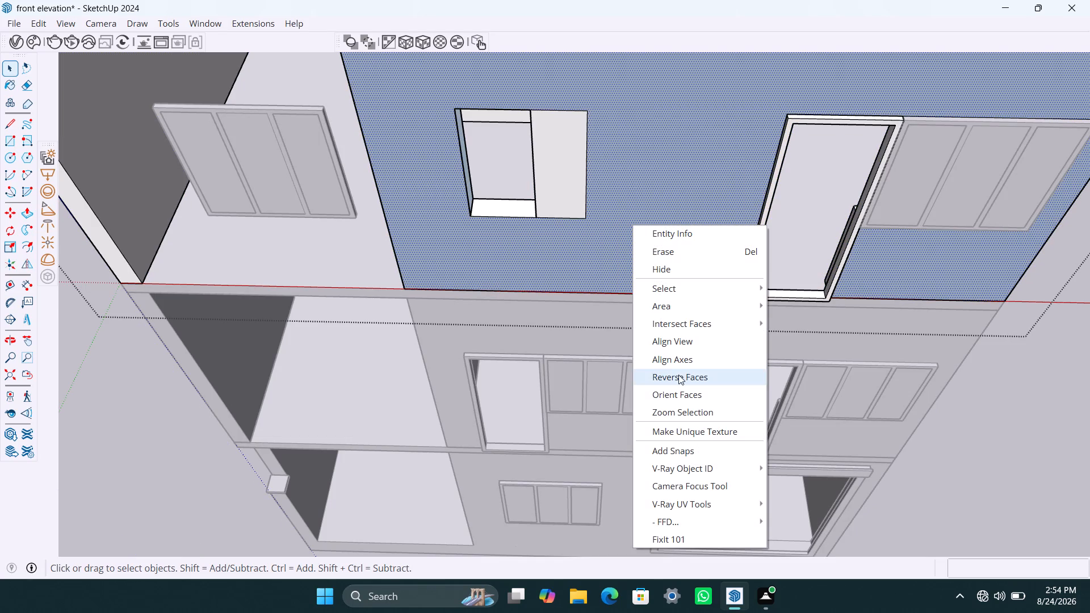
pyautogui.click(681, 368)
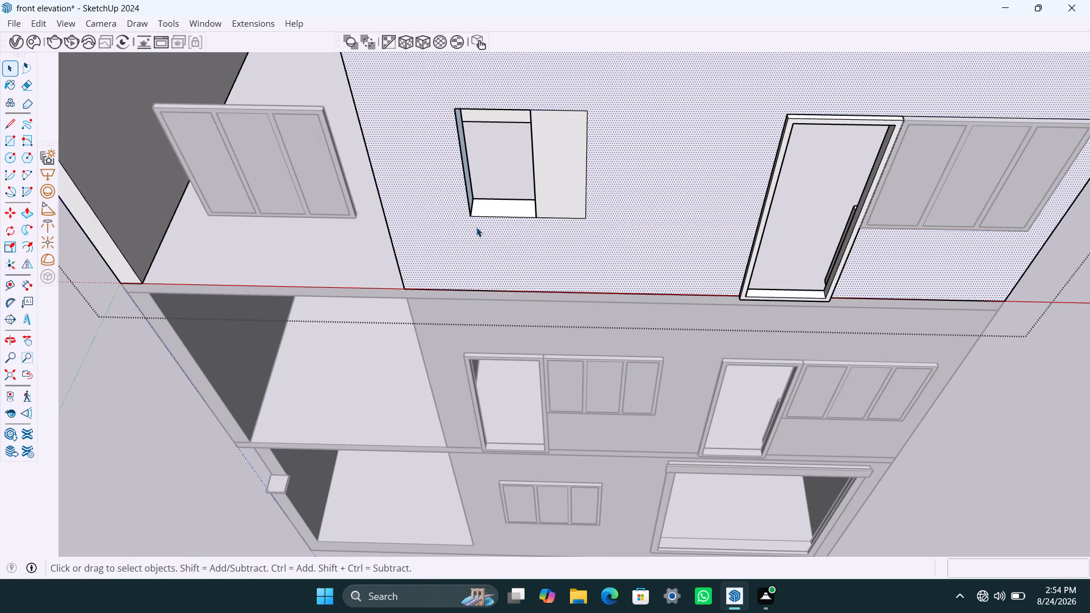
# Undo the top floor's wall-face and window-opening edits until the three-pane window is back in the front wall, and leave wall editing.
pyautogui.hotkey('ctrl', 'z')
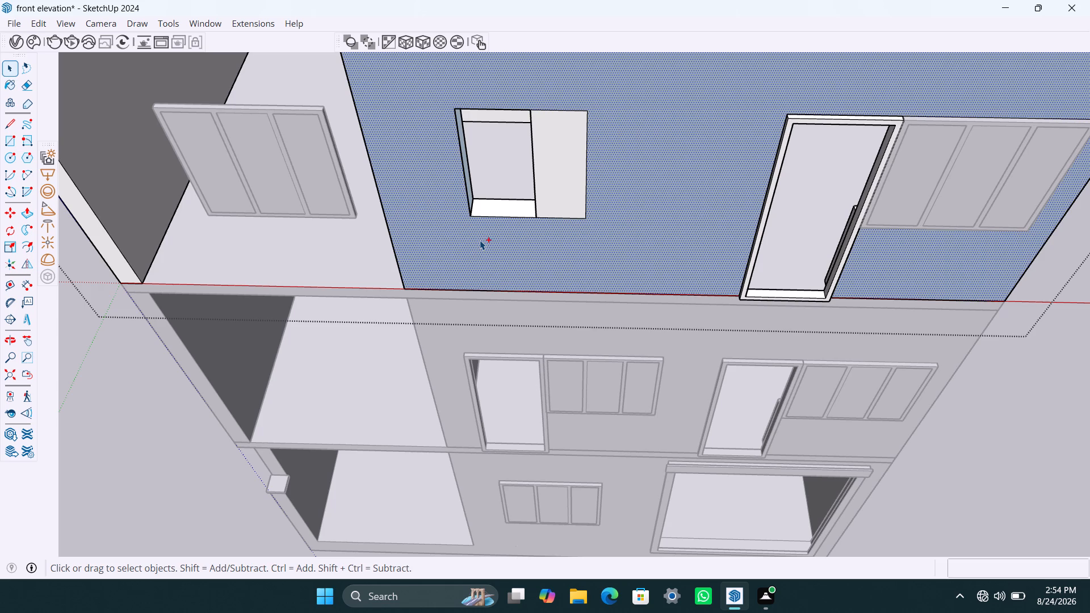
pyautogui.hotkey('ctrl', 'z')
pyautogui.hotkey('ctrl', 'z')
pyautogui.hotkey('ctrl', 'z')
pyautogui.hotkey('ctrl', 'z')
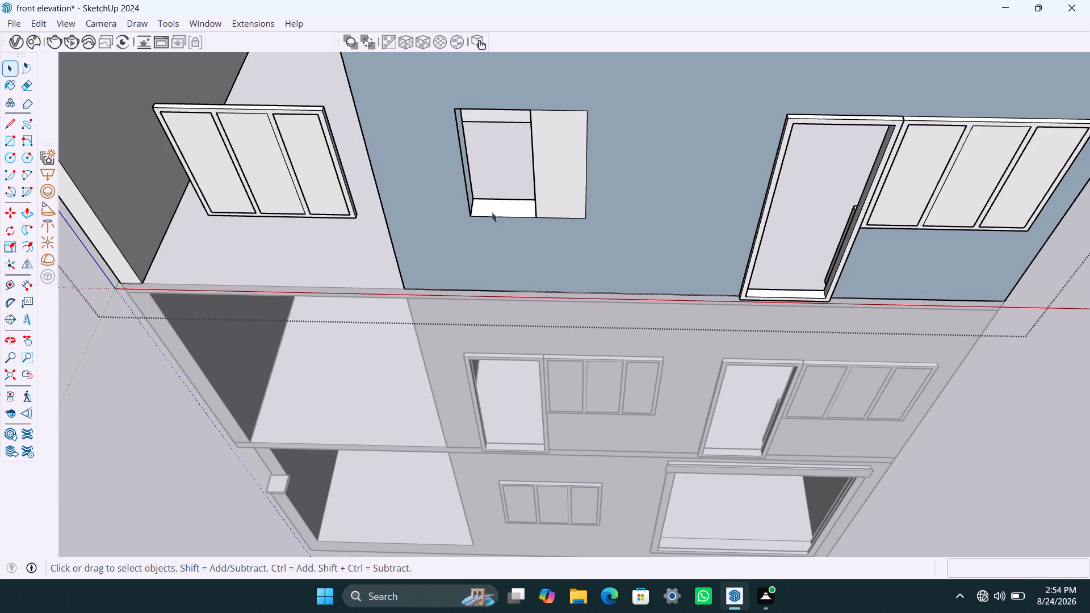
pyautogui.hotkey('ctrl', 'z')
pyautogui.hotkey('ctrl', 'z')
pyautogui.hotkey('ctrl', 'z')
pyautogui.hotkey('ctrl', 'z')
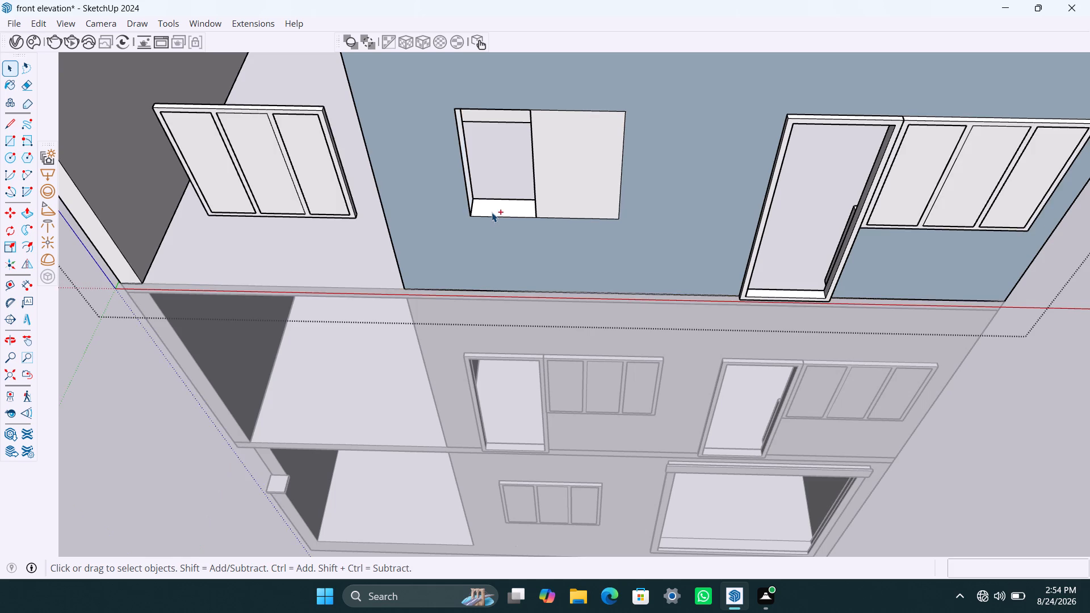
pyautogui.hotkey('ctrl', 'z')
pyautogui.hotkey('ctrl', 'z')
pyautogui.hotkey('ctrl', 'z')
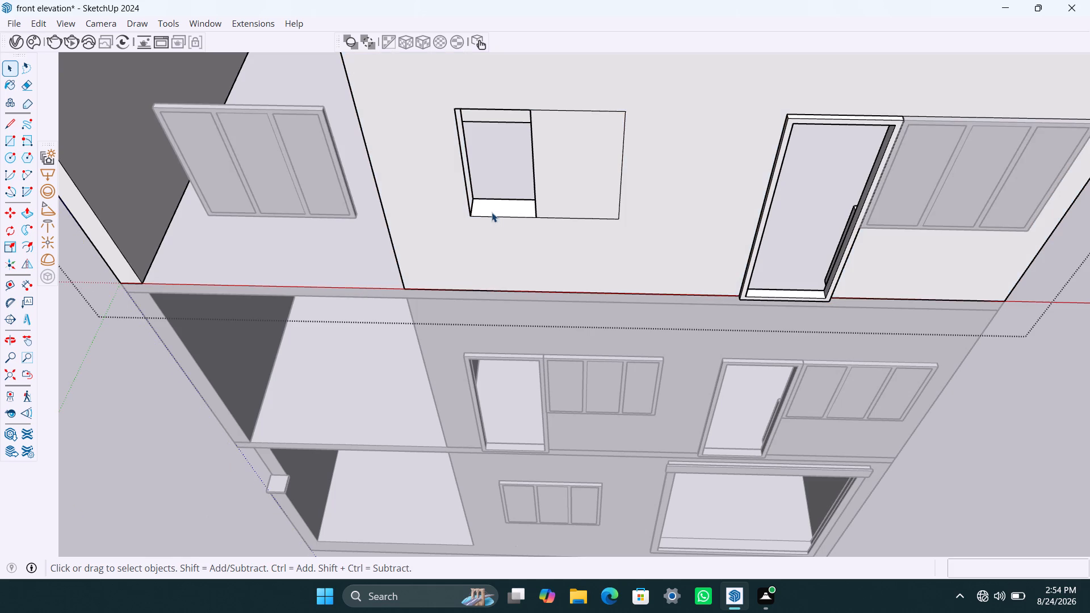
pyautogui.hotkey('ctrl', 'z')
pyautogui.hotkey('ctrl', 'z')
pyautogui.hotkey('ctrl', 'z')
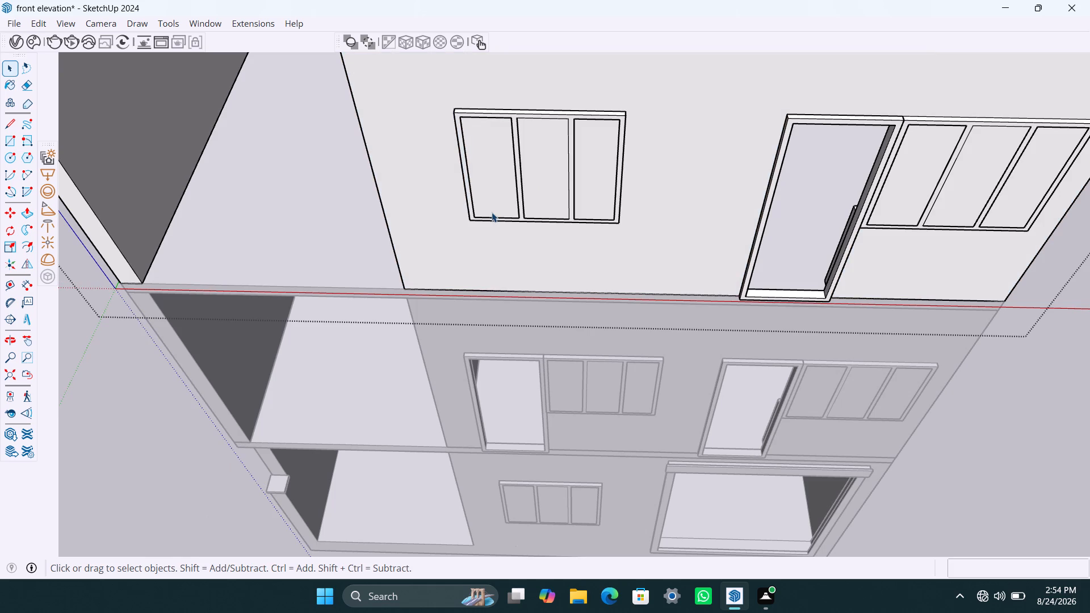
pyautogui.press('space')
pyautogui.click(996, 522)
# Examine the whole three-storey building from the front and the open side, including how the floors line up.
pyautogui.scroll(-4, 975, 442)
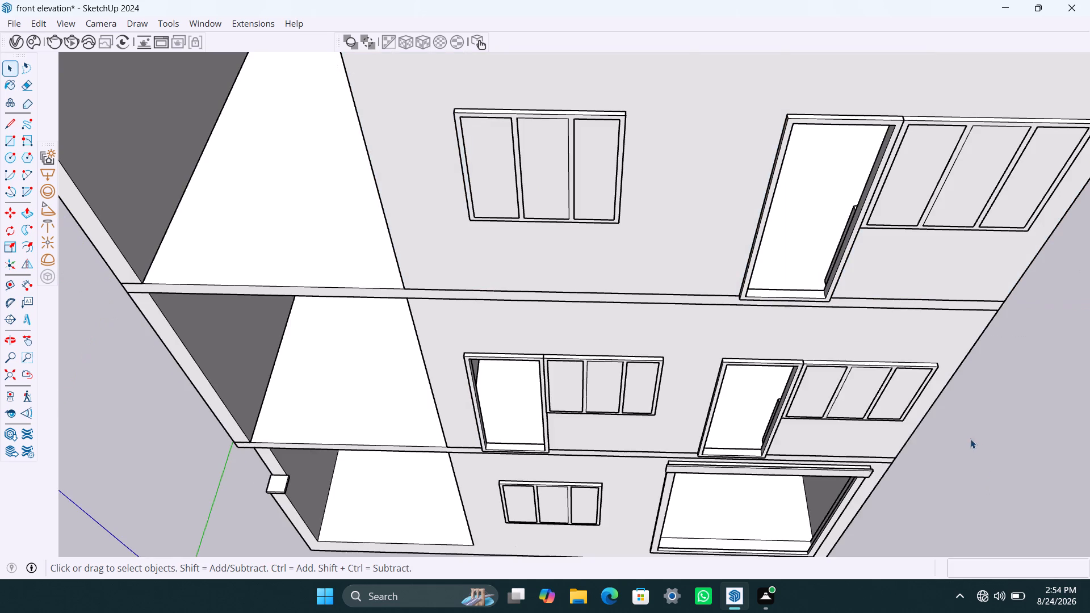
pyautogui.scroll(-1, 970, 439)
pyautogui.moveTo(853, 443); pyautogui.dragTo(877, 259, button='middle')
pyautogui.scroll(-6, 888, 369)
pyautogui.moveTo(920, 400); pyautogui.dragTo(805, 382, button='middle')
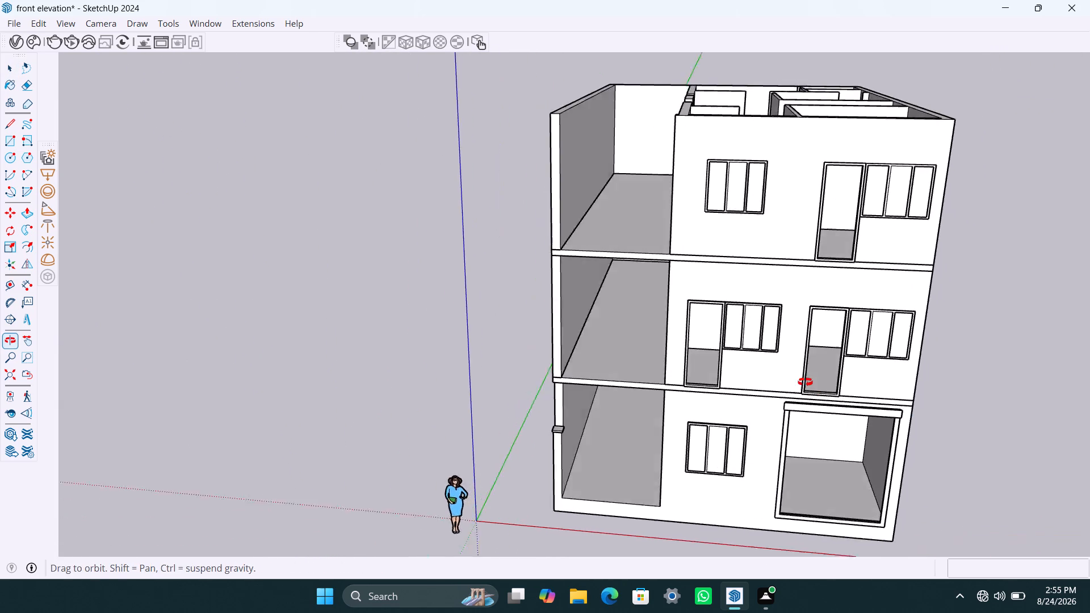
pyautogui.moveTo(805, 382); pyautogui.dragTo(803, 381, button='middle')
pyautogui.click(1008, 363)
pyautogui.scroll(-4, 875, 343)
pyautogui.moveTo(829, 364); pyautogui.dragTo(881, 369, button='middle')
pyautogui.scroll(3, 750, 357)
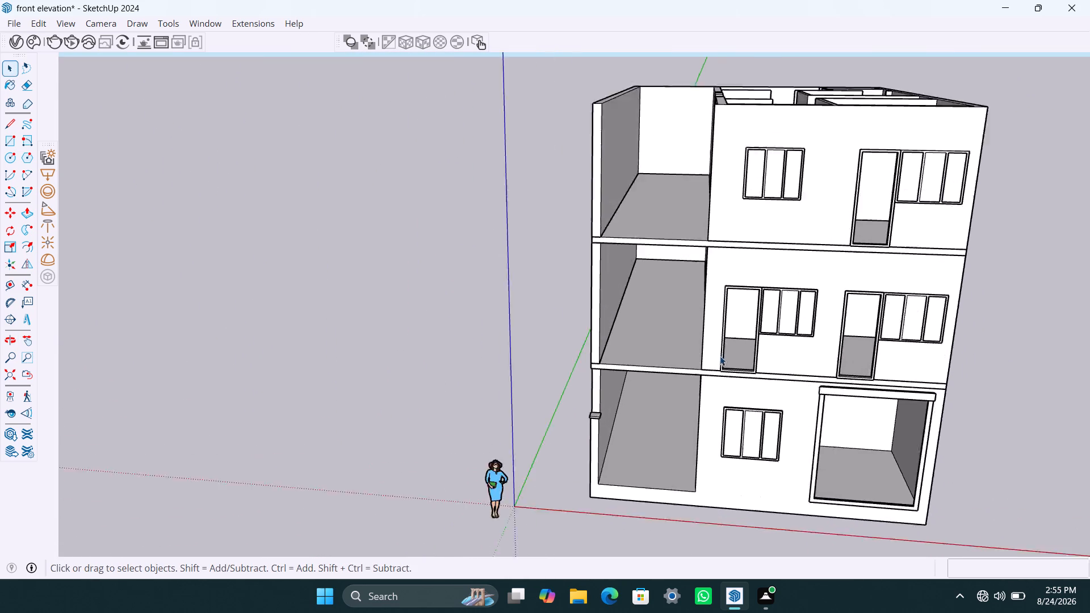
pyautogui.scroll(5, 720, 356)
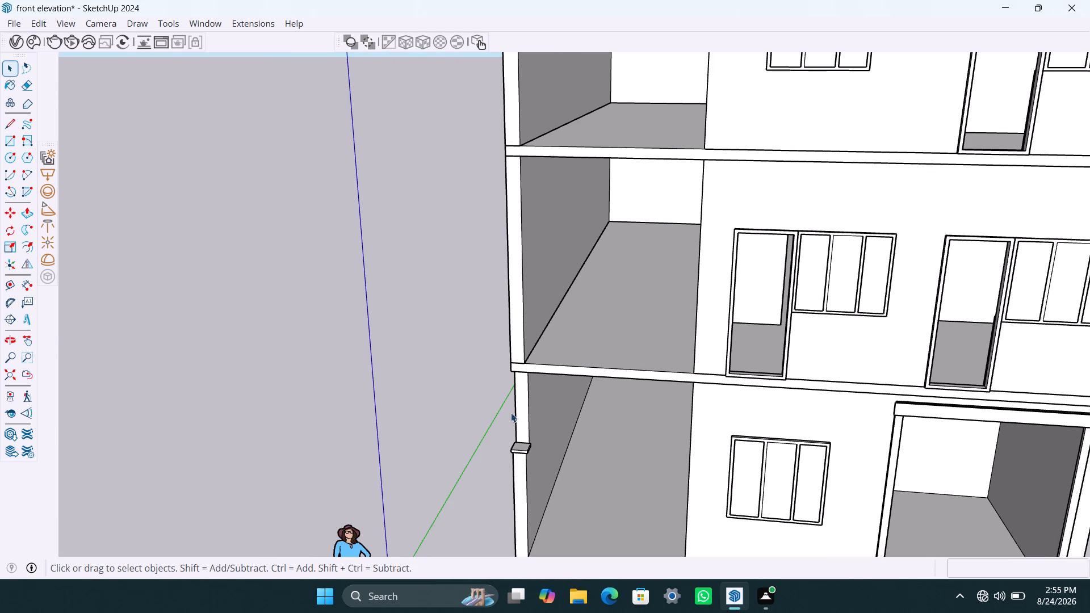
pyautogui.moveTo(559, 420); pyautogui.dragTo(806, 411, button='middle')
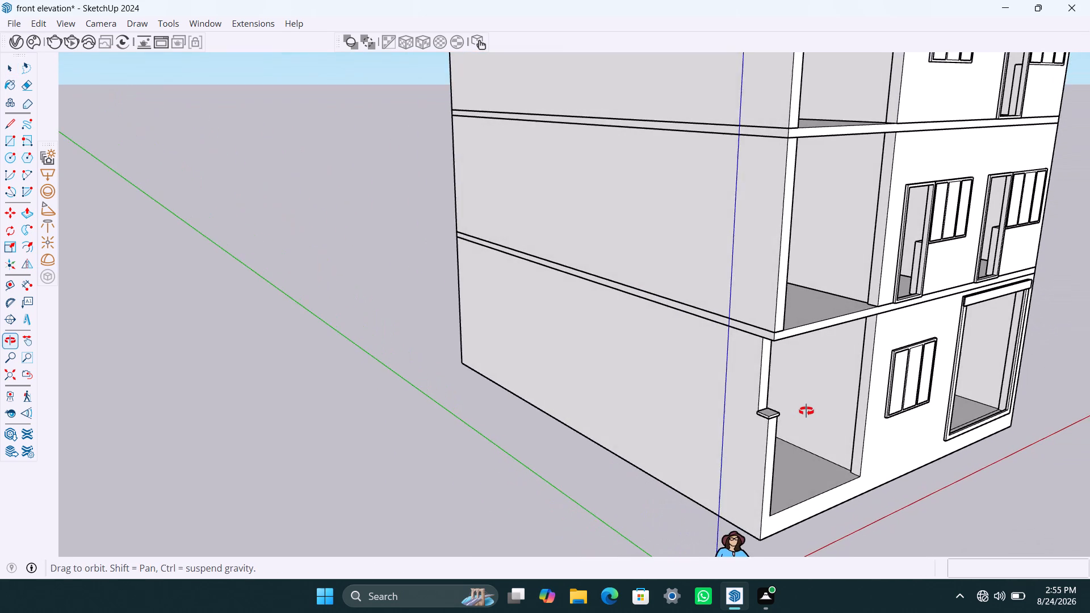
pyautogui.moveTo(806, 411); pyautogui.dragTo(690, 413, button='middle')
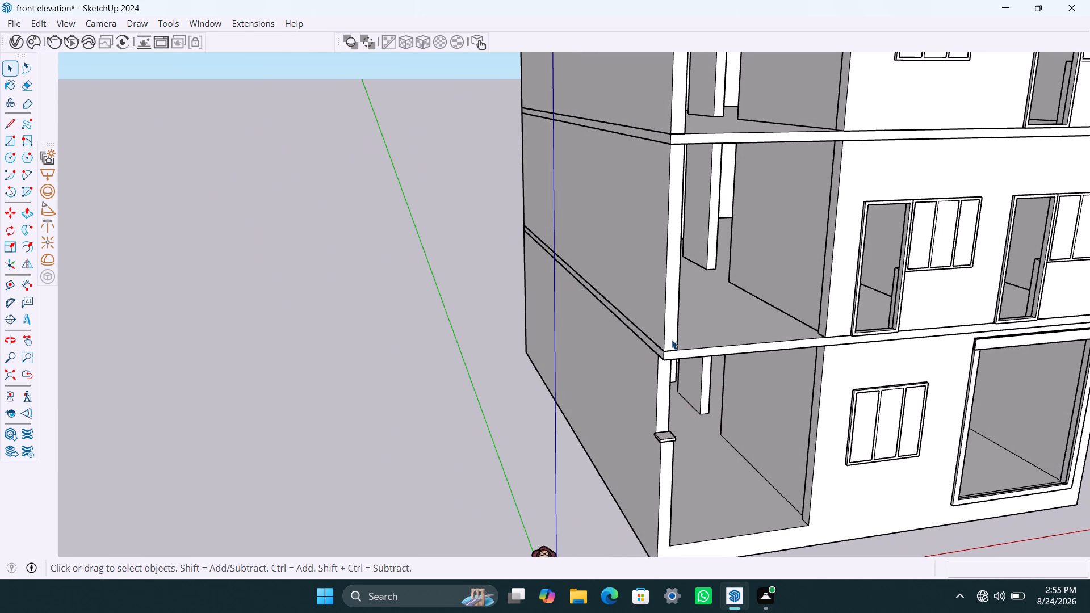
pyautogui.scroll(-5, 649, 395)
pyautogui.moveTo(706, 416); pyautogui.dragTo(803, 425, button='middle')
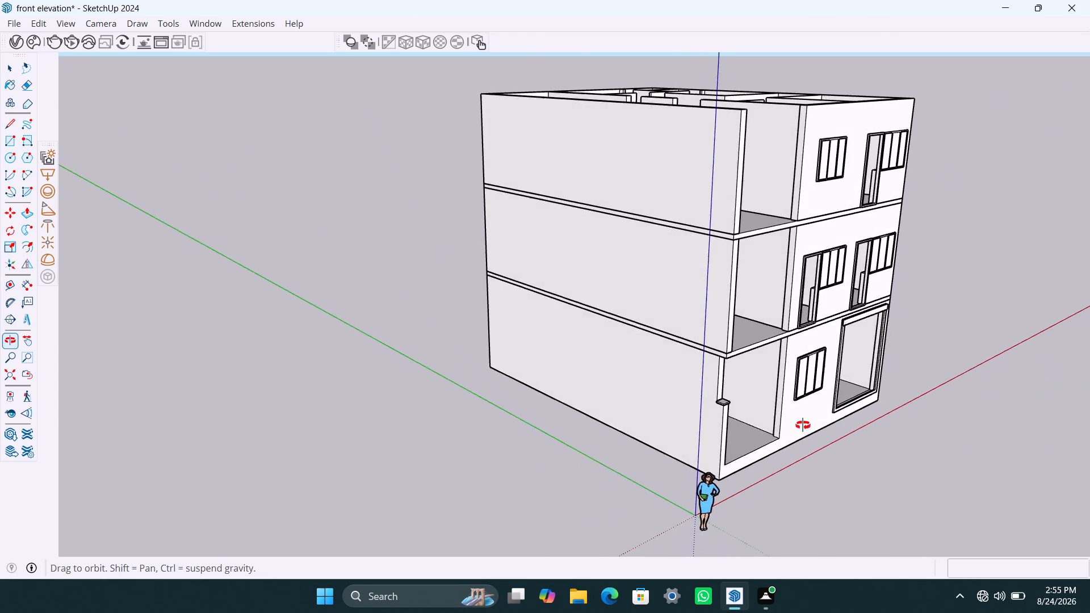
pyautogui.moveTo(803, 425); pyautogui.dragTo(756, 430, button='middle')
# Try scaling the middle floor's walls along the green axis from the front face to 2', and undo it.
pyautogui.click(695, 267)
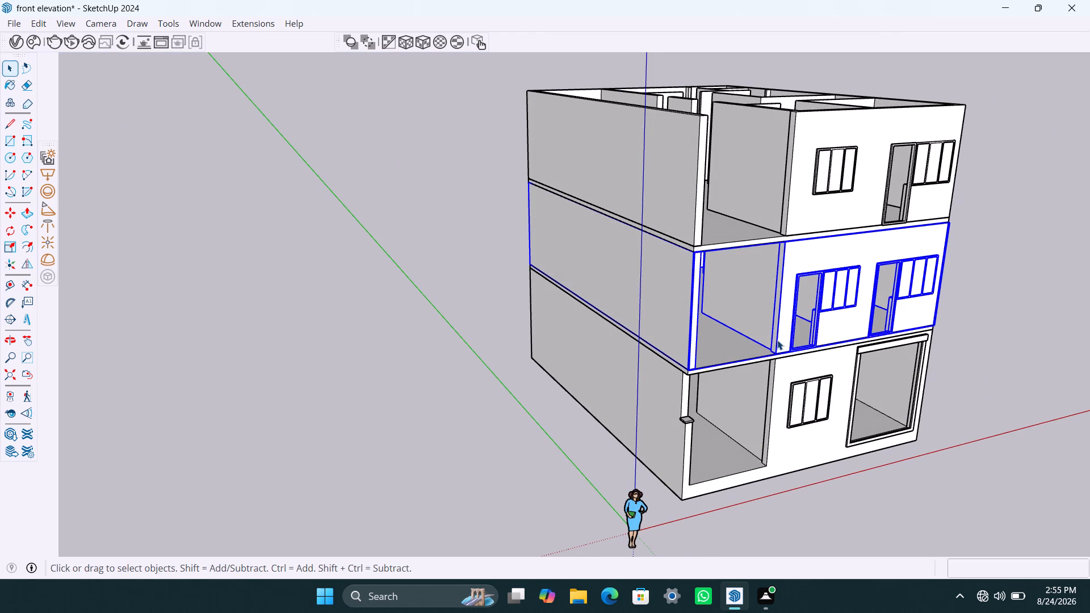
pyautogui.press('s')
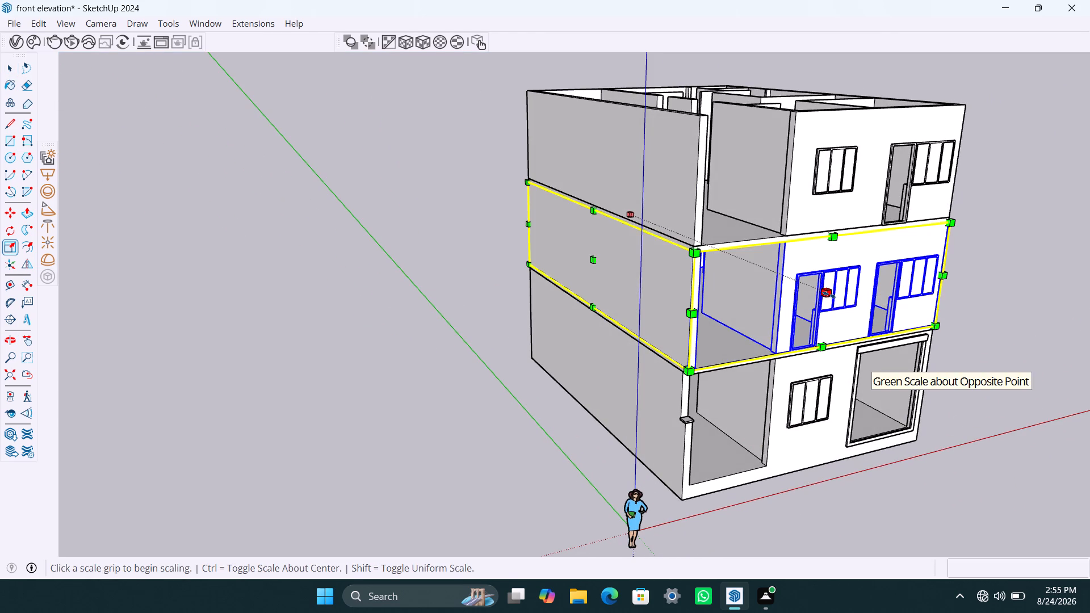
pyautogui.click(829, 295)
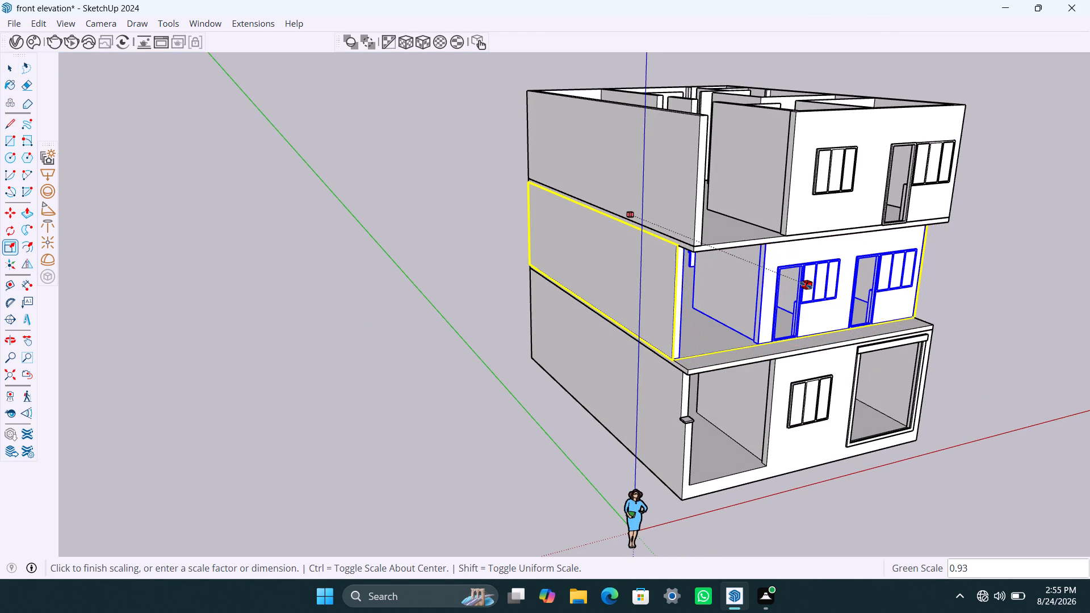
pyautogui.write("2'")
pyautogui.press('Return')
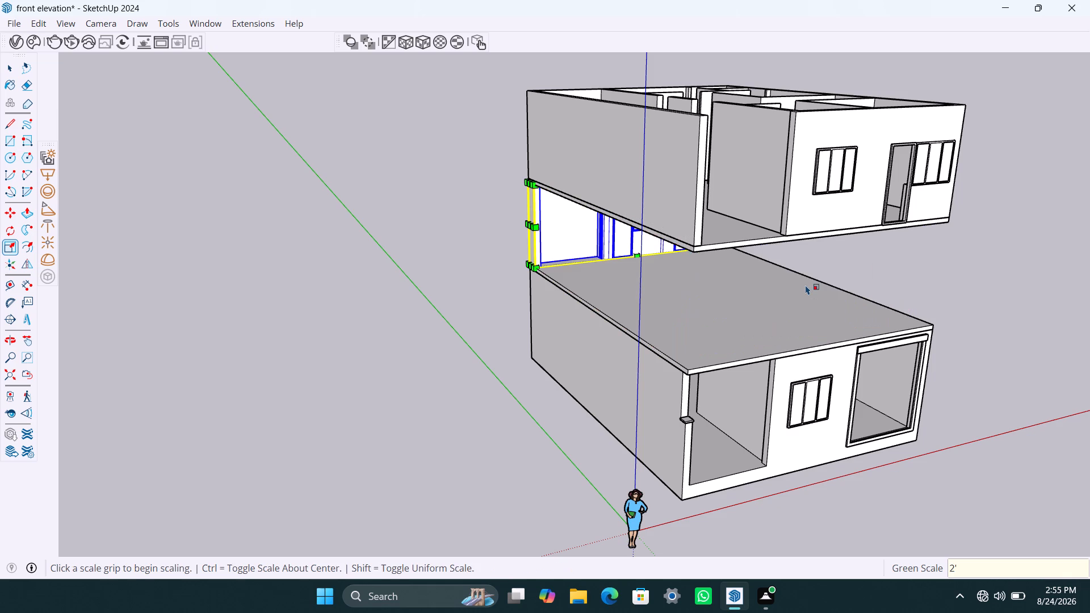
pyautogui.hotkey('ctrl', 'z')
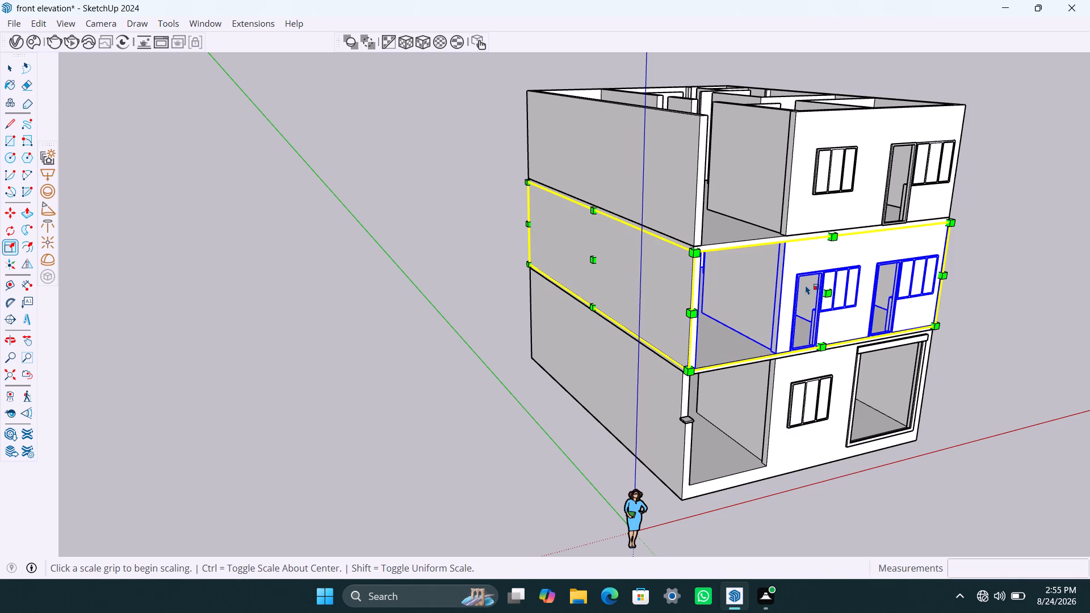
# Scale the middle floor's walls along the green axis to a depth of 37', setting the front back from the slab edge.
pyautogui.click(825, 291)
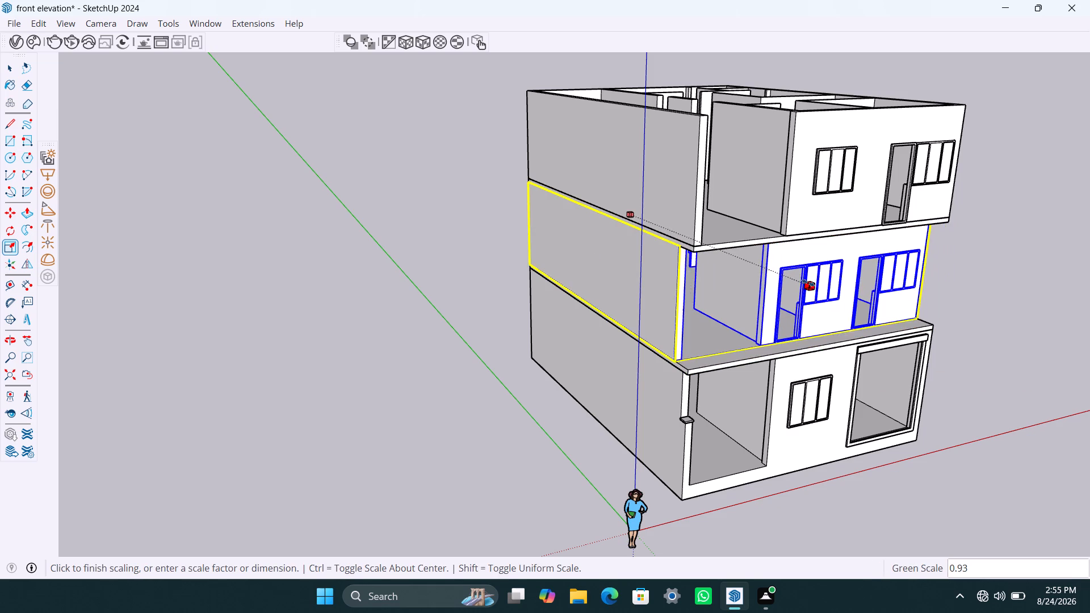
pyautogui.write("37'")
pyautogui.press('Return')
pyautogui.press('space')
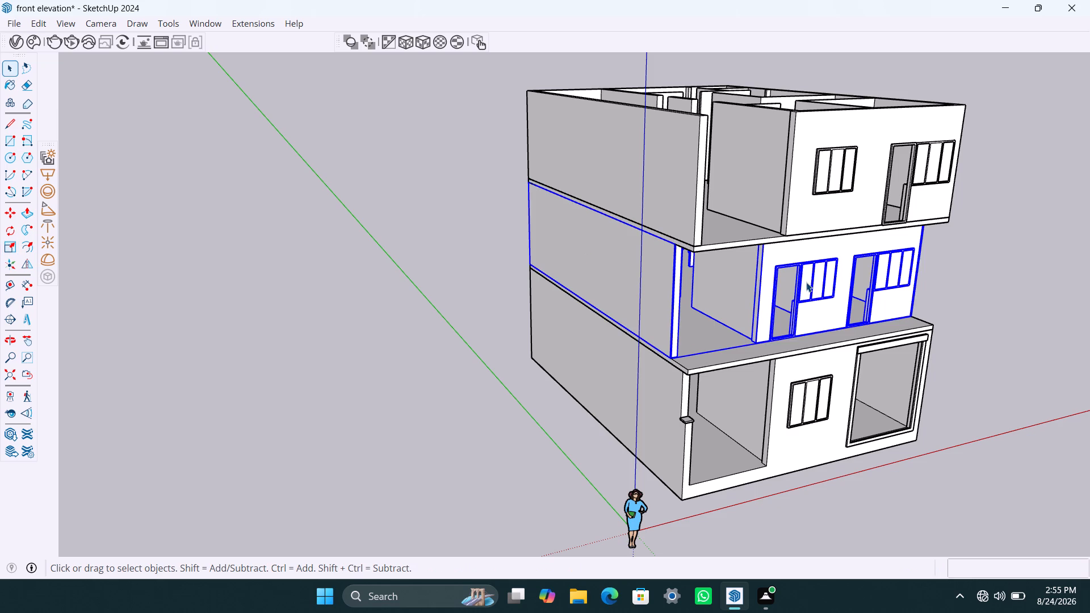
# Scale the top floor's walls along the green axis to a depth of 37', setting the front back from the slab edge.
pyautogui.click(810, 201)
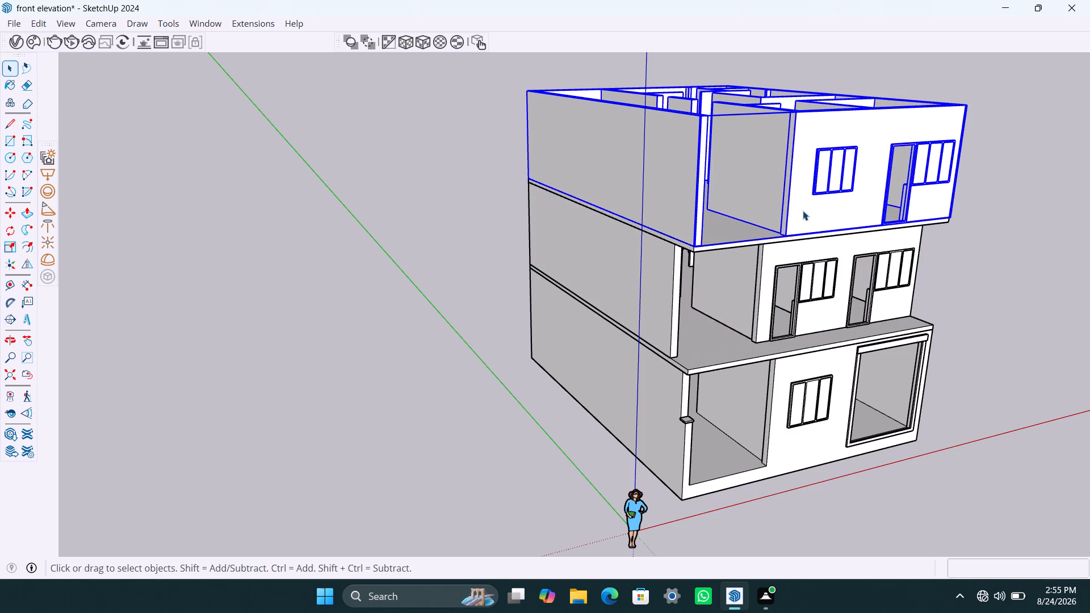
pyautogui.press('s')
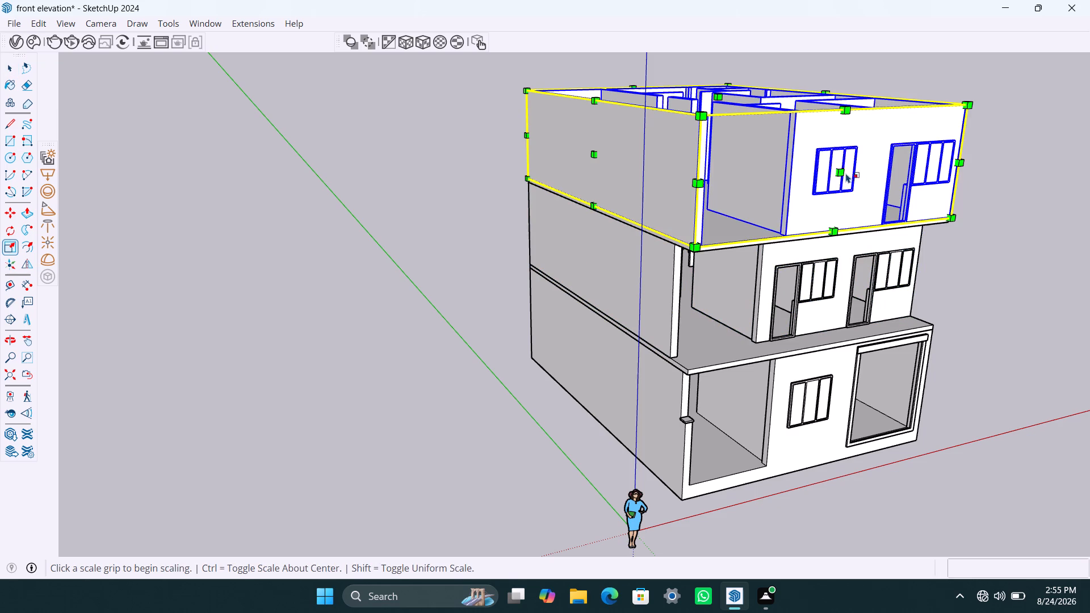
pyautogui.click(837, 173)
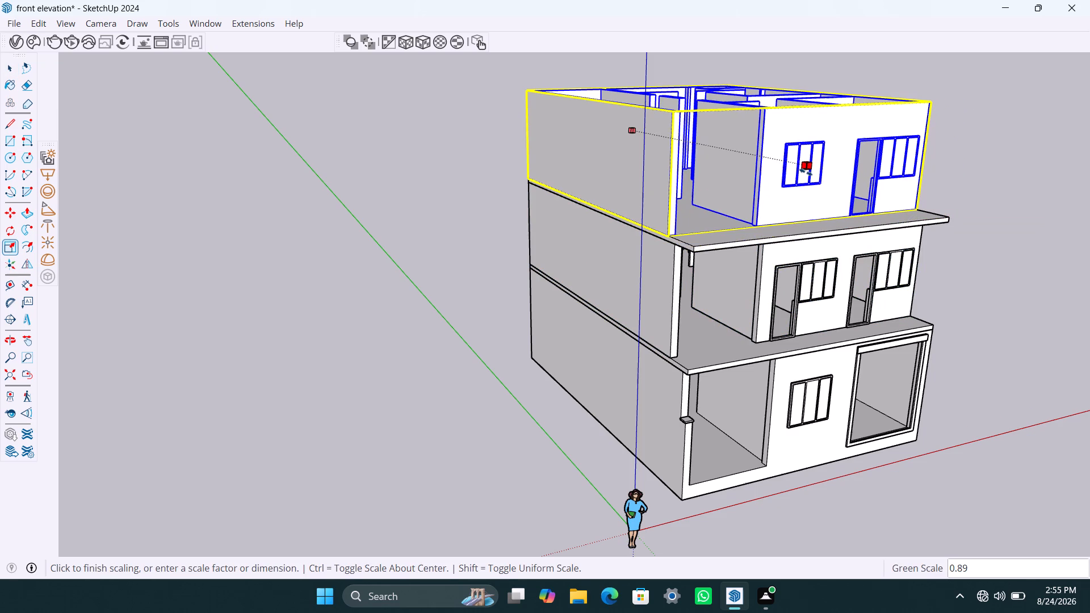
pyautogui.write("37'")
pyautogui.press('Return')
pyautogui.press('space')
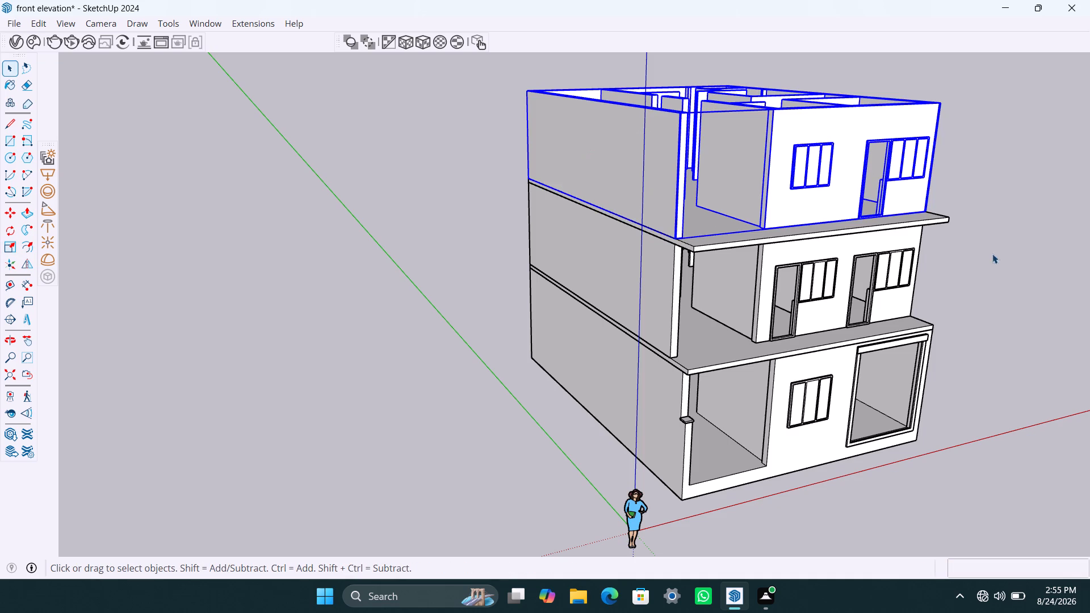
pyautogui.click(991, 222)
# Copy the slab beneath the top floor up onto the top floor's walls as the roof slab, snapping to the front wall corner.
pyautogui.scroll(-4, 896, 222)
pyautogui.moveTo(878, 278); pyautogui.dragTo(668, 371, button='middle')
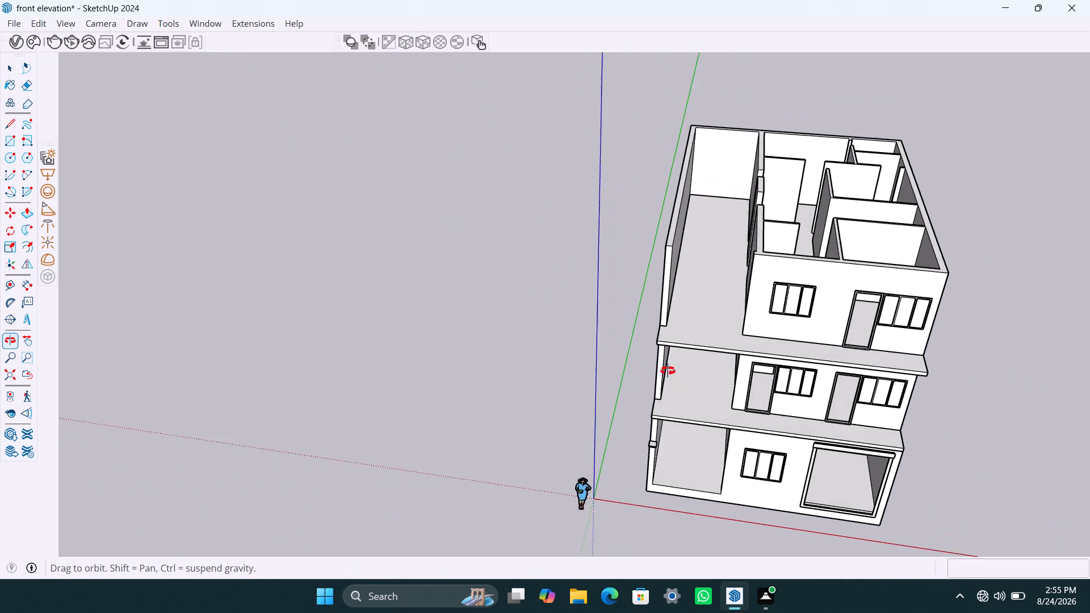
pyautogui.moveTo(668, 371); pyautogui.dragTo(664, 371, button='middle')
pyautogui.scroll(1, 795, 392)
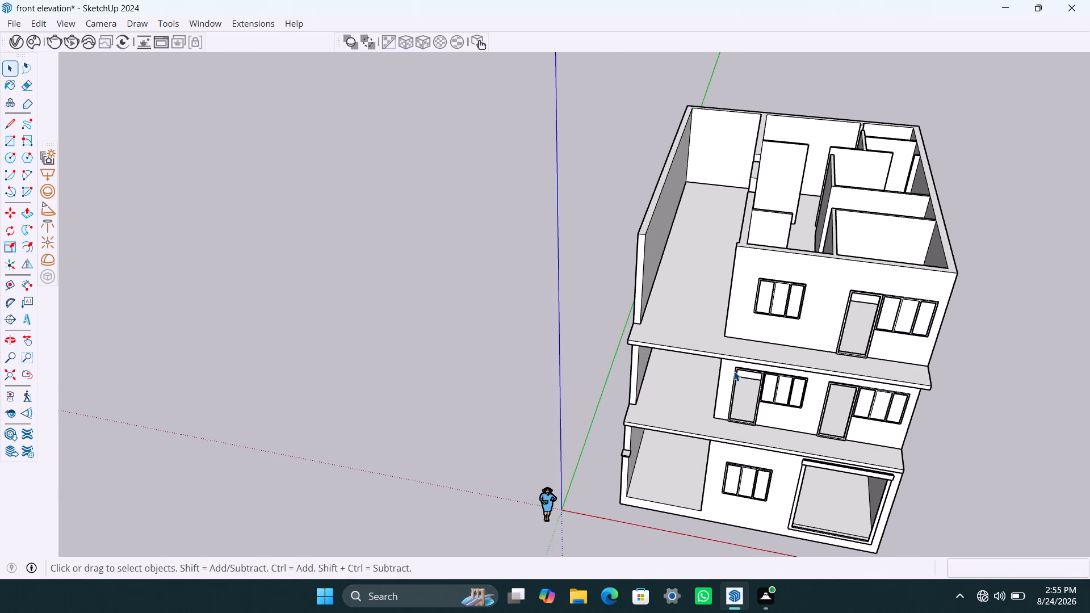
pyautogui.scroll(1, 672, 363)
pyautogui.moveTo(669, 367); pyautogui.dragTo(661, 333, button='middle')
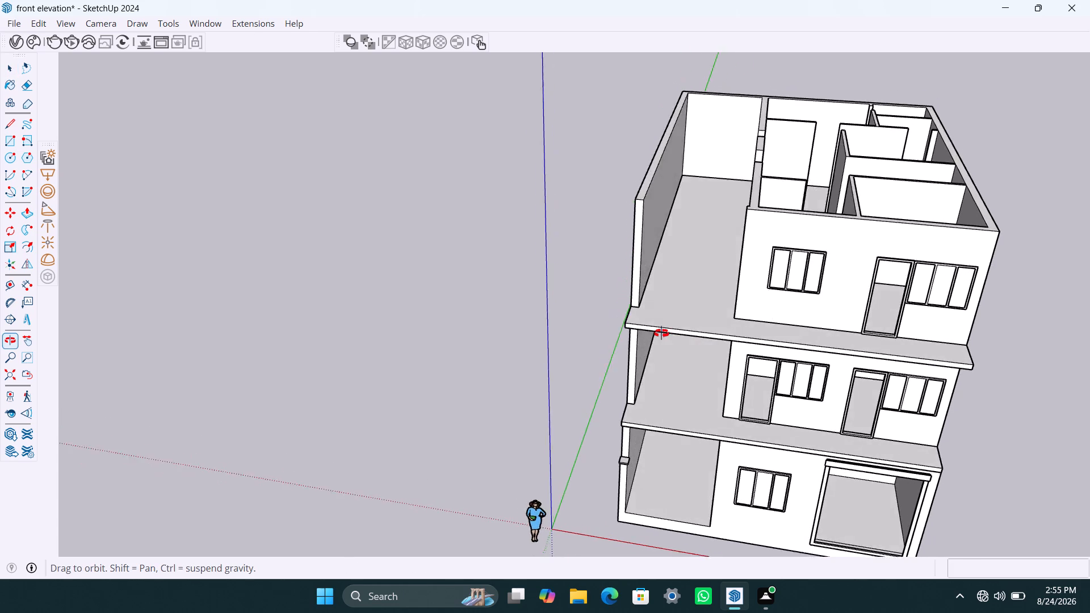
pyautogui.moveTo(661, 333); pyautogui.dragTo(658, 316, button='middle')
pyautogui.scroll(-4, 819, 289)
pyautogui.click(842, 324)
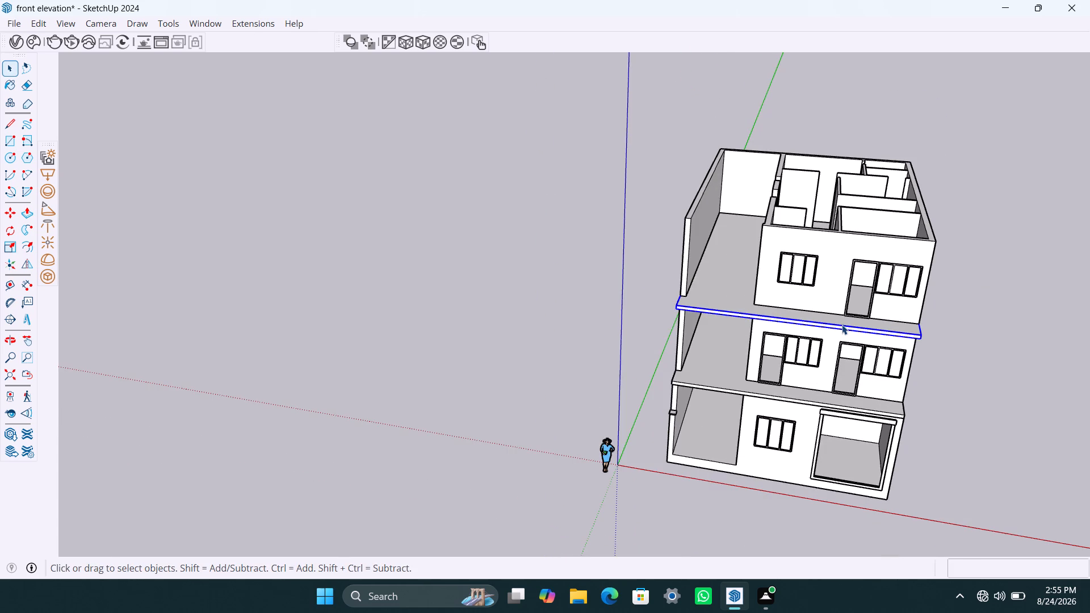
pyautogui.press('m')
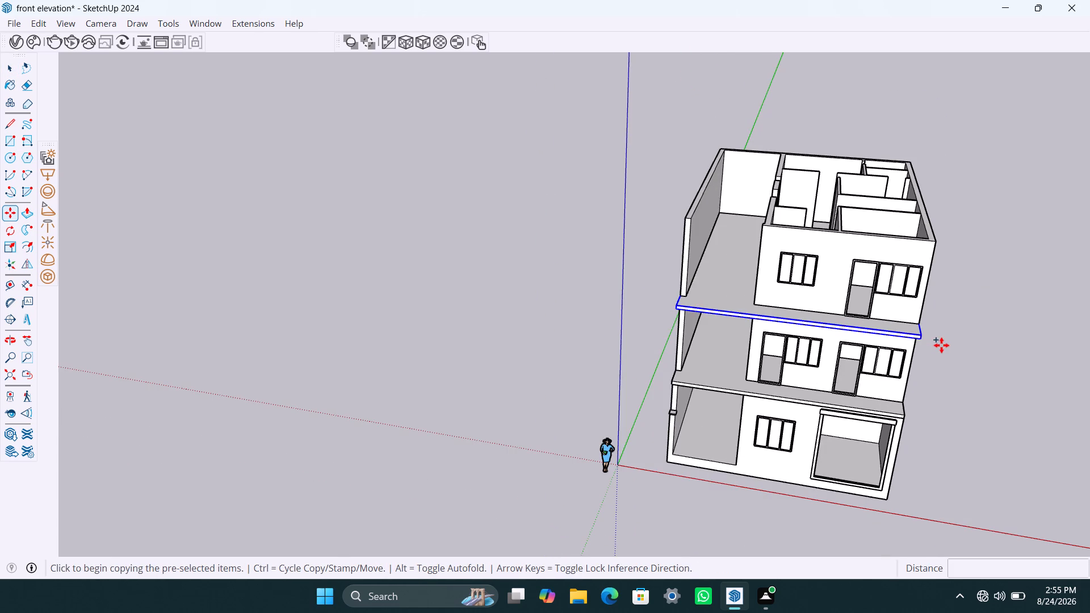
pyautogui.click(925, 344)
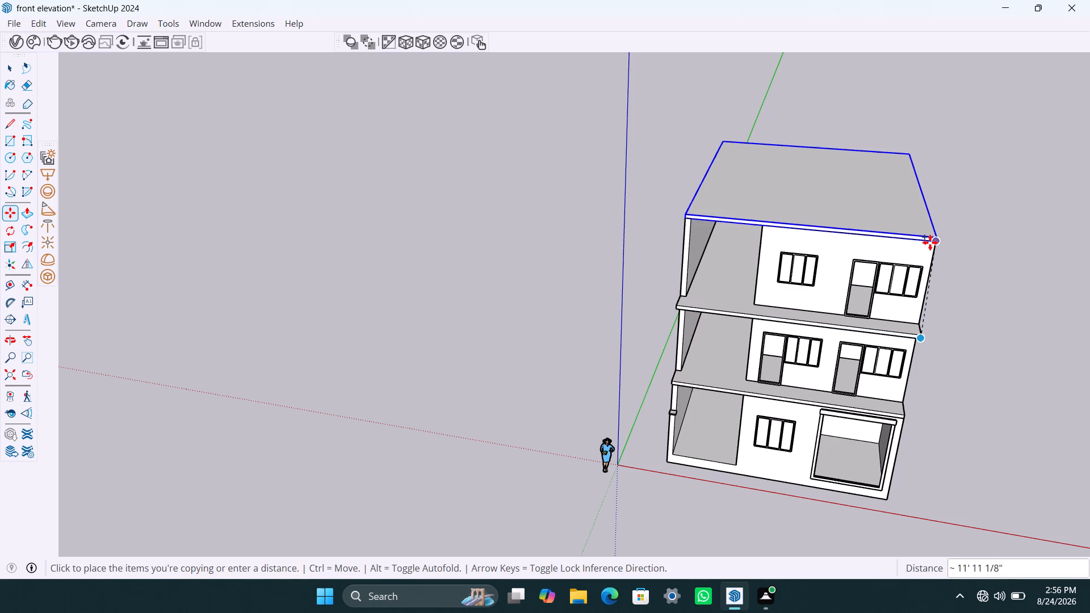
pyautogui.click(930, 245)
# Move the roof slab forward until its rear corner meets the rear corner of the top floor's walls, leaving a front overhang.
pyautogui.scroll(3, 974, 276)
pyautogui.moveTo(974, 294); pyautogui.dragTo(648, 293, button='middle')
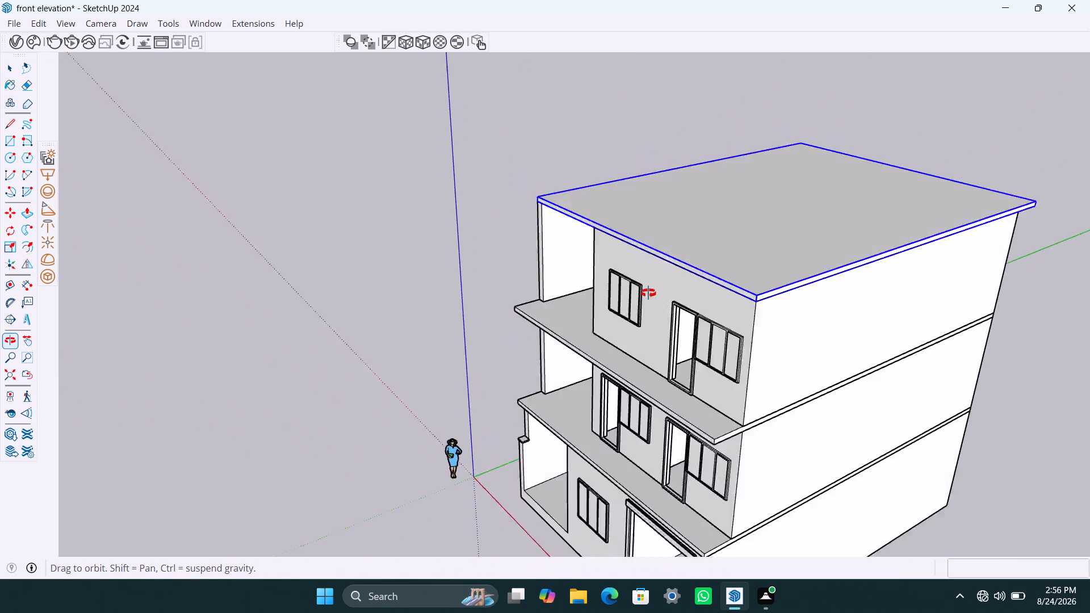
pyautogui.moveTo(648, 293); pyautogui.dragTo(556, 280, button='middle')
pyautogui.click(997, 293)
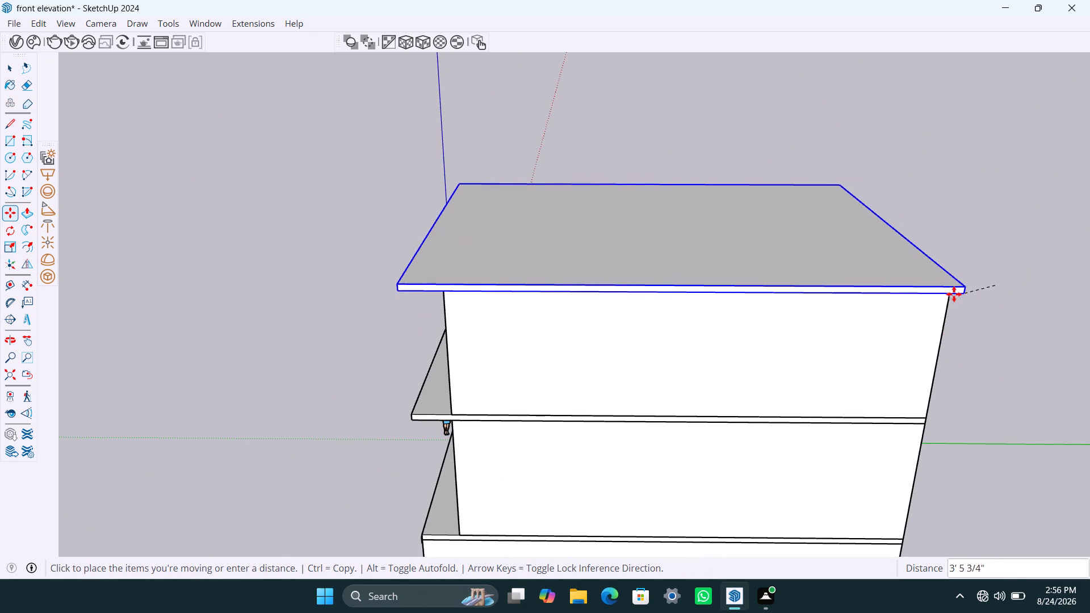
pyautogui.click(949, 287)
pyautogui.press('space')
pyautogui.click(1011, 341)
# Save the front elevation model with the whole building in view from the front.
pyautogui.scroll(-5, 785, 424)
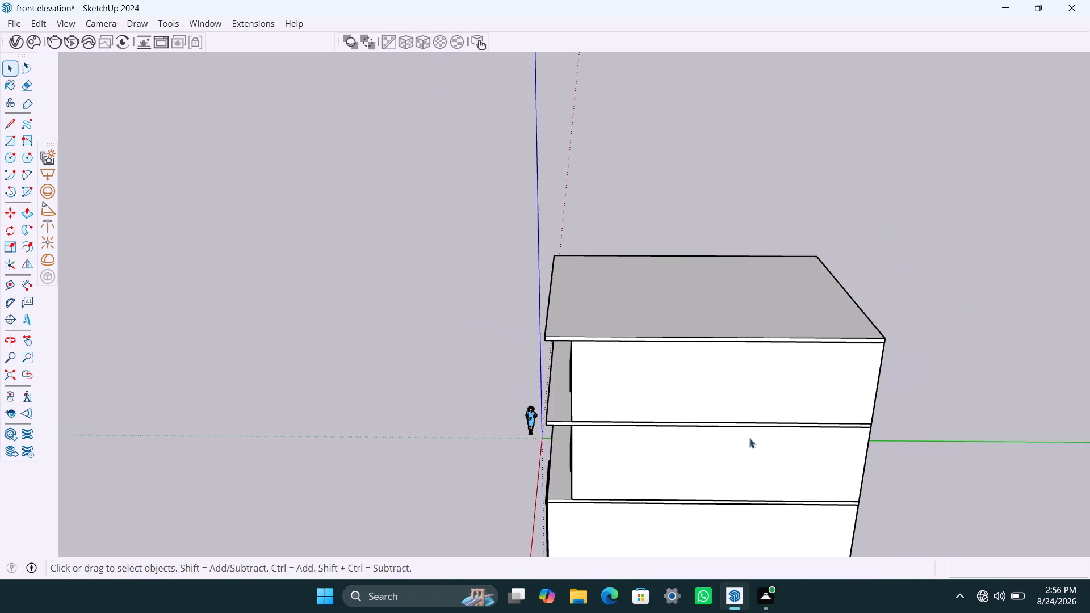
pyautogui.moveTo(749, 438); pyautogui.dragTo(1089, 404, button='middle')
pyautogui.scroll(-4, 707, 384)
pyautogui.moveTo(712, 420); pyautogui.dragTo(847, 430, button='middle')
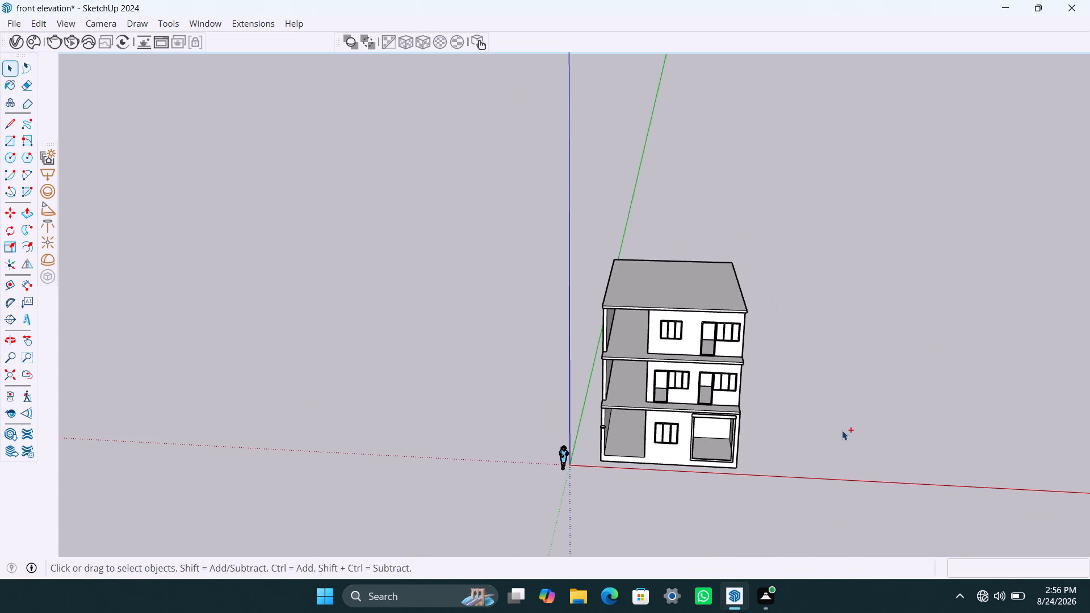
pyautogui.hotkey('ctrl', 's')
pyautogui.press('space')
pyautogui.scroll(3, 717, 381)
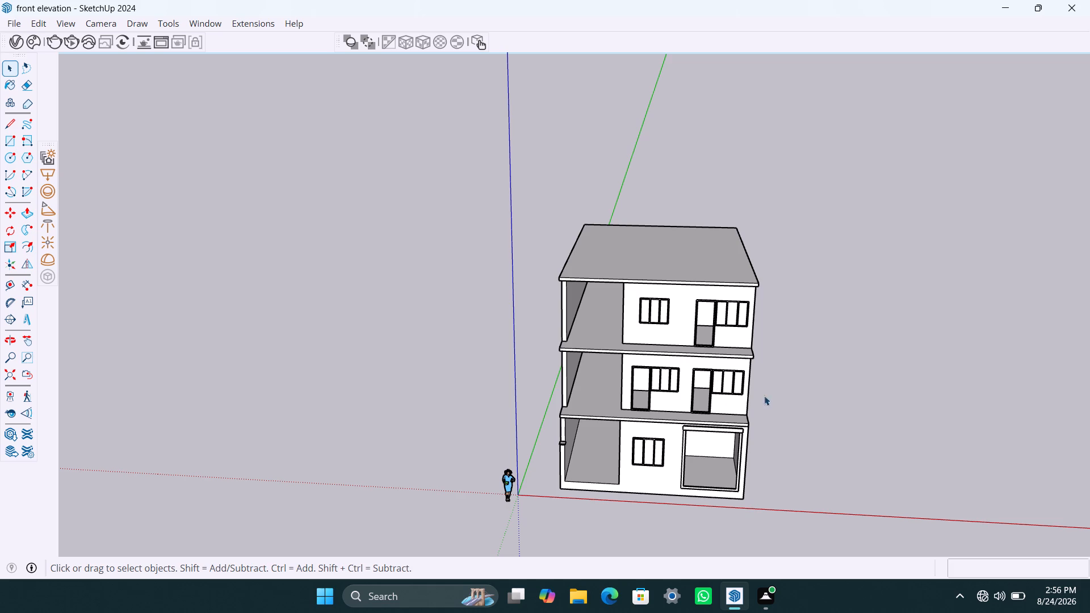
# Save the front elevation model with all three storeys in view from the front.
pyautogui.scroll(2, 619, 444)
pyautogui.moveTo(603, 473); pyautogui.dragTo(638, 409, button='middle')
pyautogui.scroll(2, 642, 410)
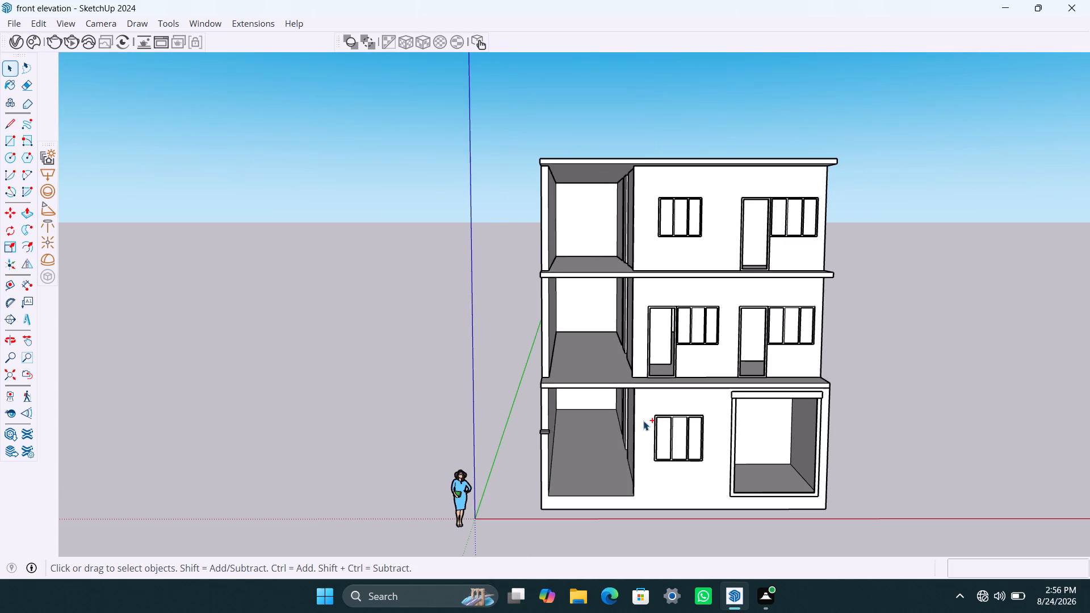
pyautogui.hotkey('ctrl', 's')
# Examine the building's front, open side bay and slab overhangs from the front and the side.
pyautogui.keyDown('shift'); pyautogui.moveTo(644, 426); pyautogui.dragTo(529, 433, button='middle'); pyautogui.keyUp('shift')
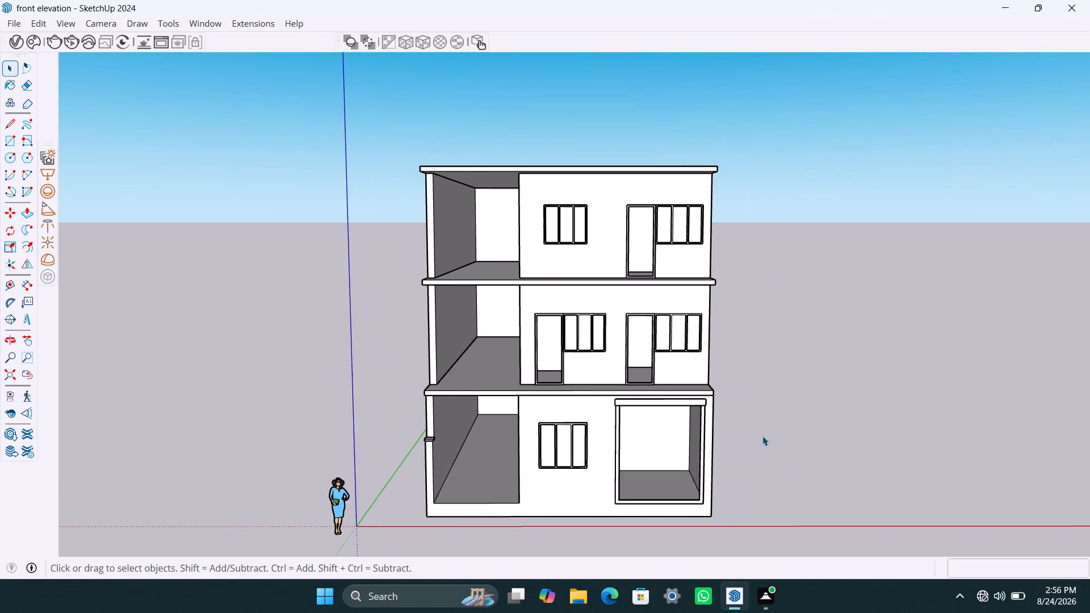
pyautogui.click(792, 430)
pyautogui.moveTo(507, 448); pyautogui.dragTo(534, 446, button='middle')
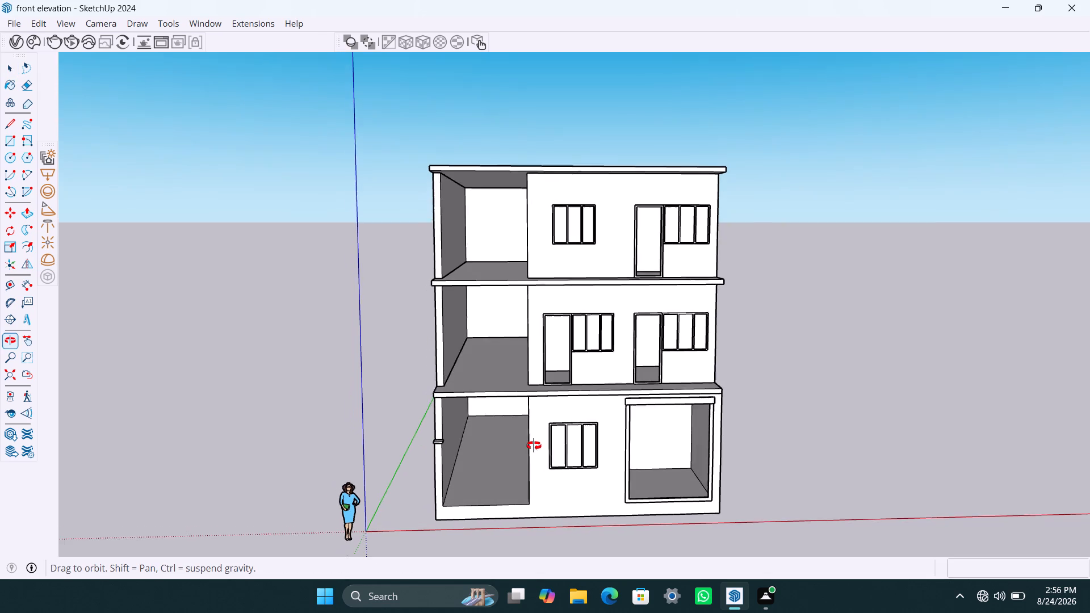
pyautogui.moveTo(534, 446); pyautogui.dragTo(538, 442, button='middle')
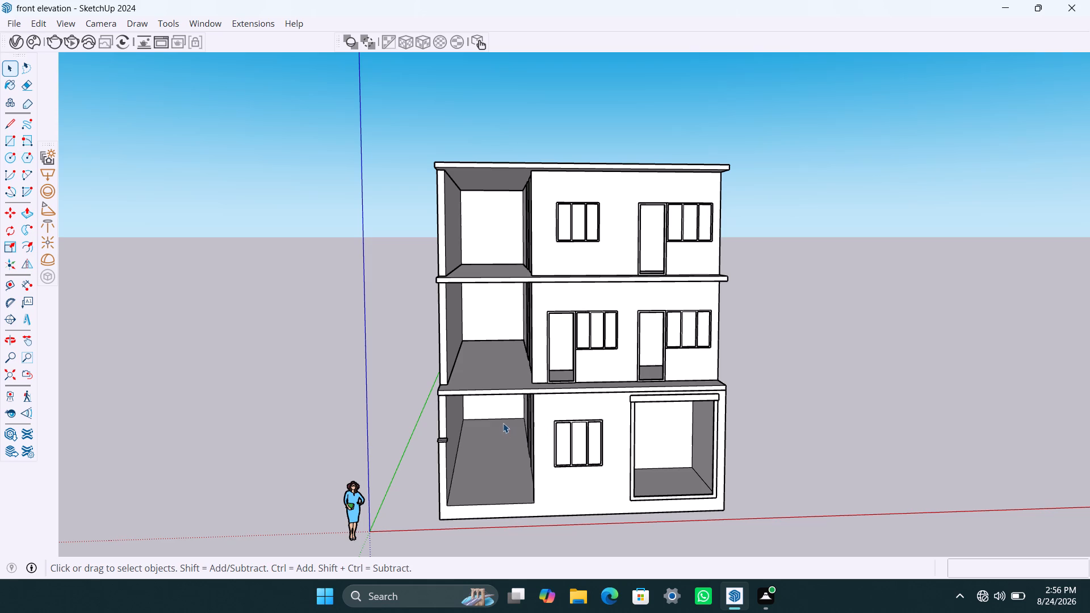
pyautogui.moveTo(503, 423); pyautogui.dragTo(510, 430, button='middle')
pyautogui.scroll(-1, 496, 428)
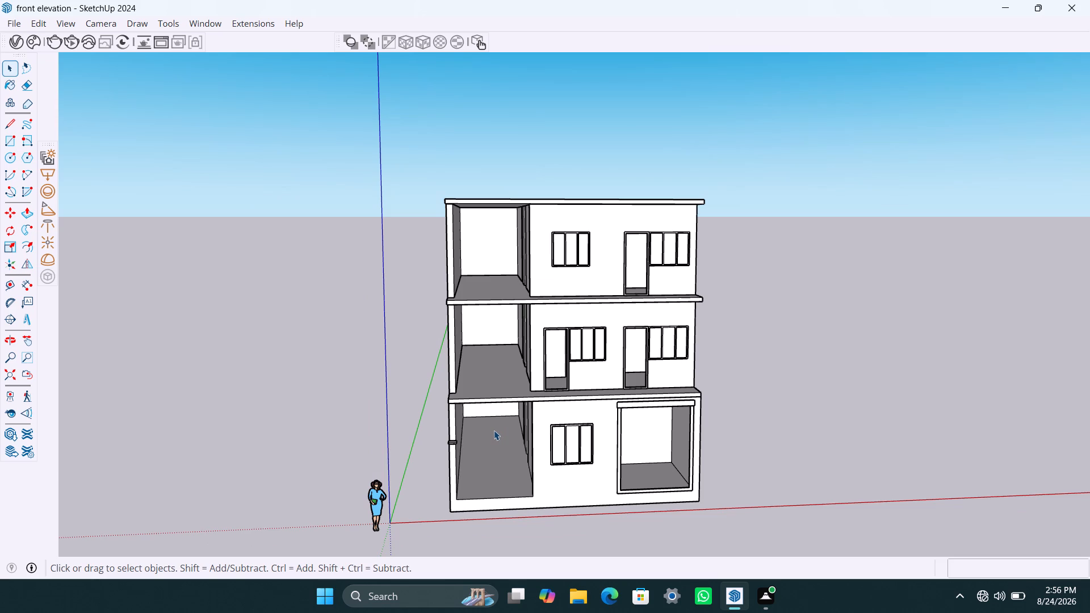
pyautogui.scroll(-1, 493, 430)
pyautogui.moveTo(493, 430); pyautogui.dragTo(619, 475, button='middle')
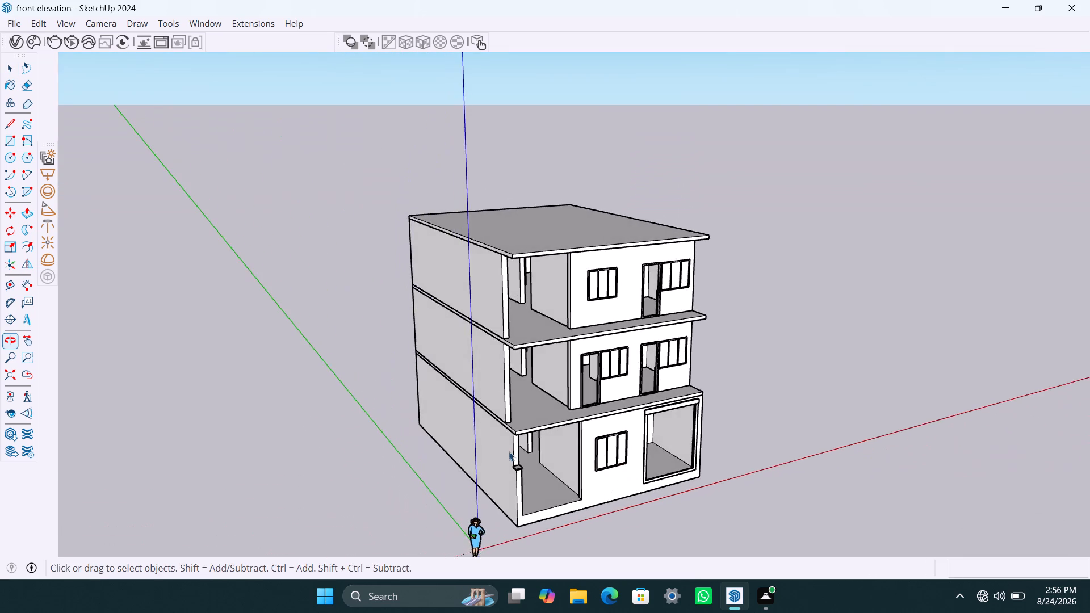
pyautogui.scroll(4, 512, 444)
pyautogui.moveTo(522, 438); pyautogui.dragTo(672, 473, button='middle')
pyautogui.scroll(2, 647, 452)
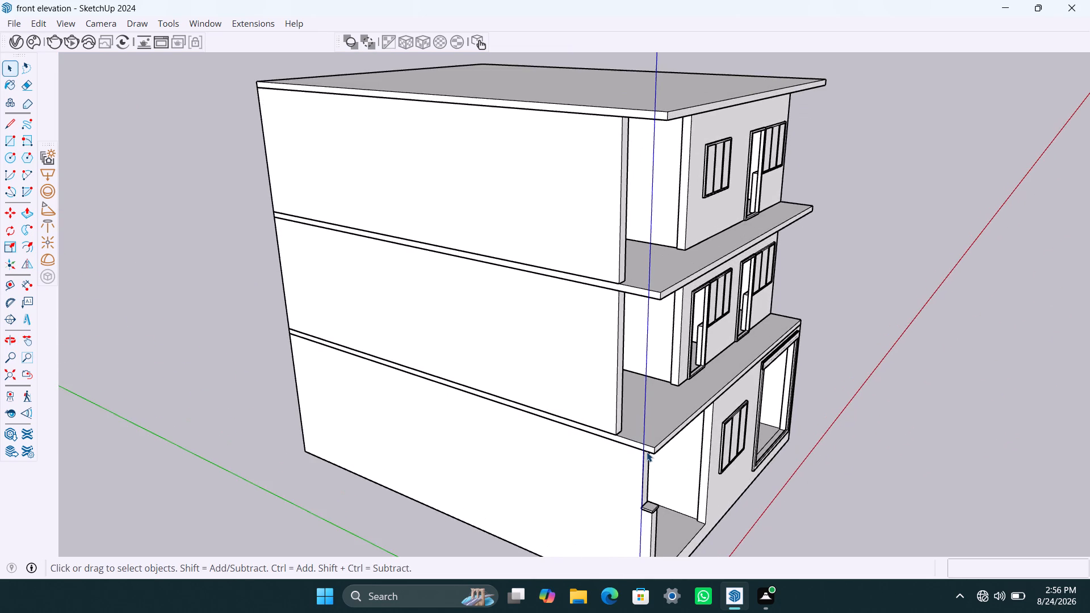
pyautogui.moveTo(647, 452); pyautogui.dragTo(676, 460, button='middle')
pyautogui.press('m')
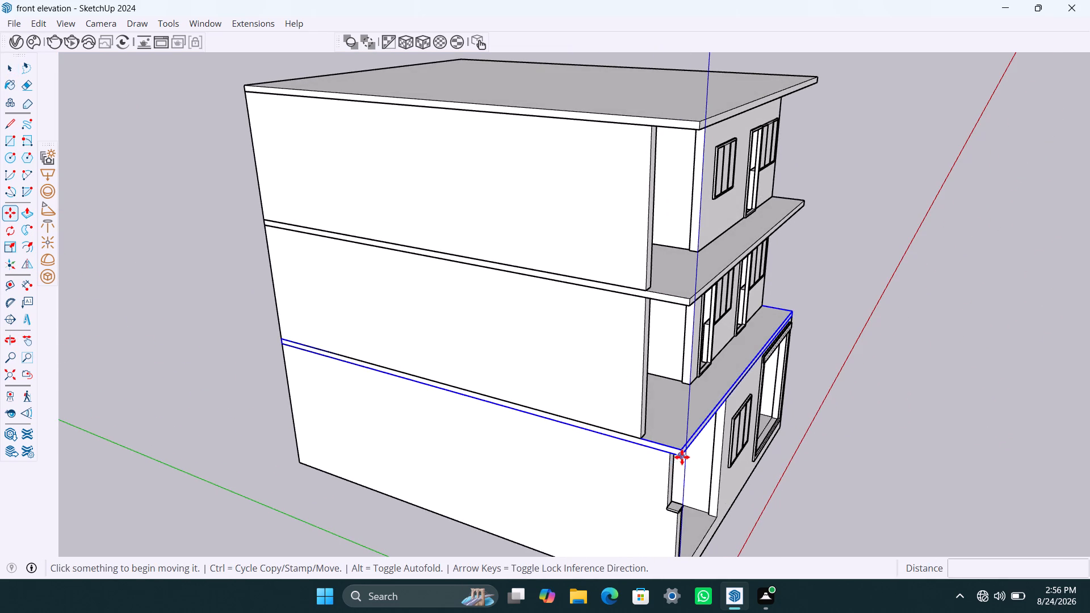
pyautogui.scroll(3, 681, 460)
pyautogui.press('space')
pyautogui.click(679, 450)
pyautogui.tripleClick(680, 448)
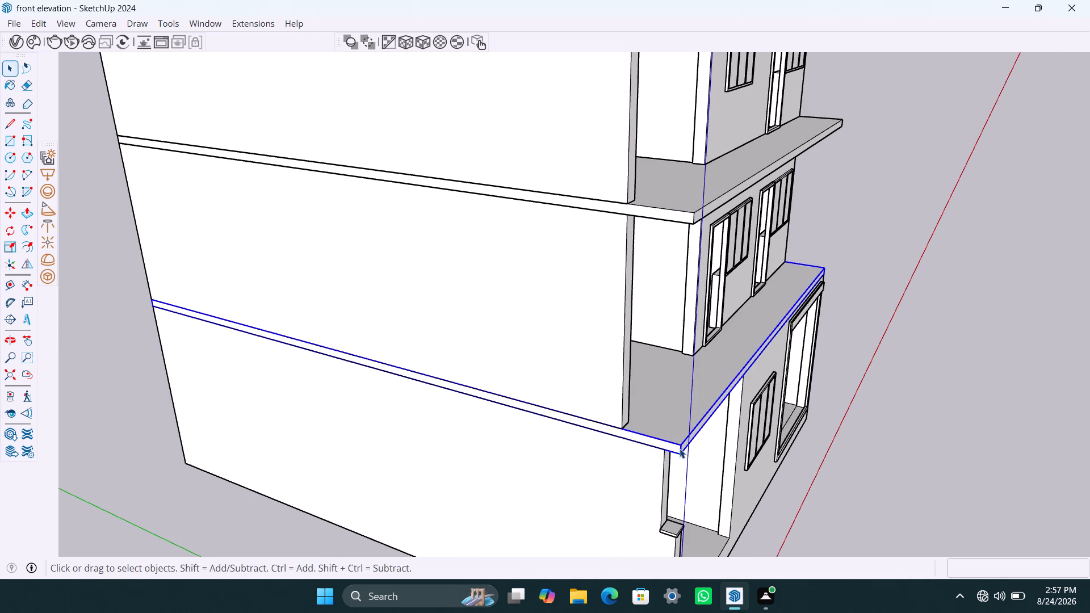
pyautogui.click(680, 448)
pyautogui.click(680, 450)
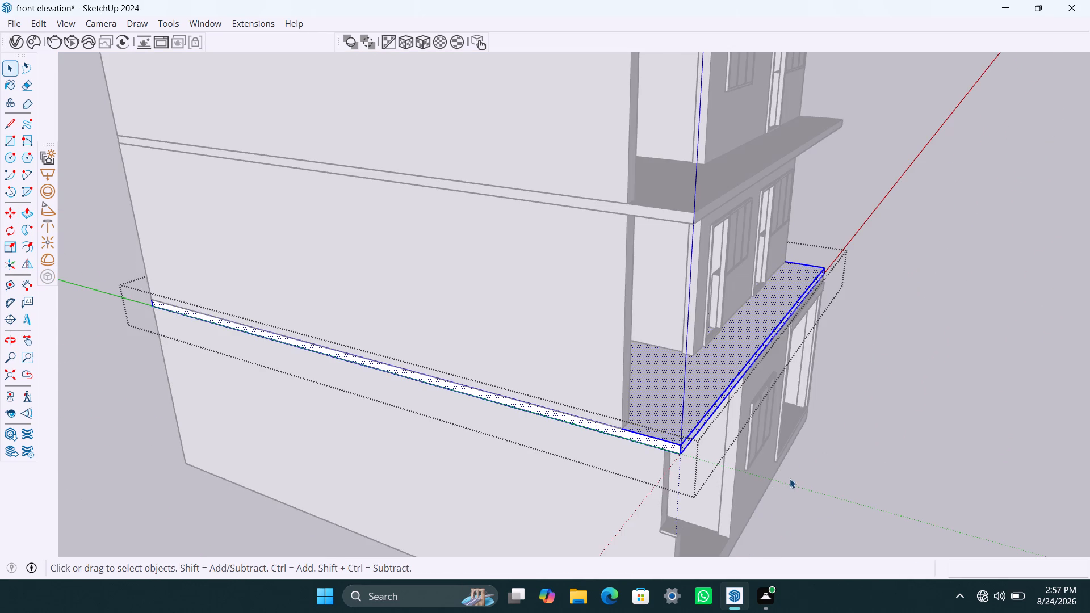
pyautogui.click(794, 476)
# Open the slab above the ground floor for editing and copy its front corner edge 3' back along the side face.
pyautogui.click(680, 448)
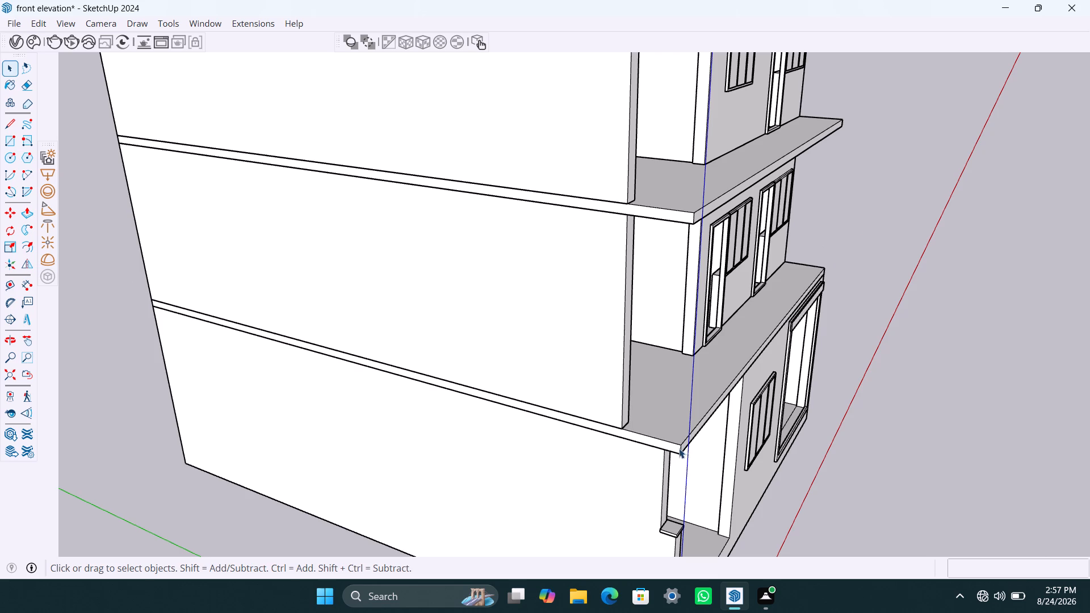
pyautogui.scroll(7, 680, 455)
pyautogui.click(682, 446)
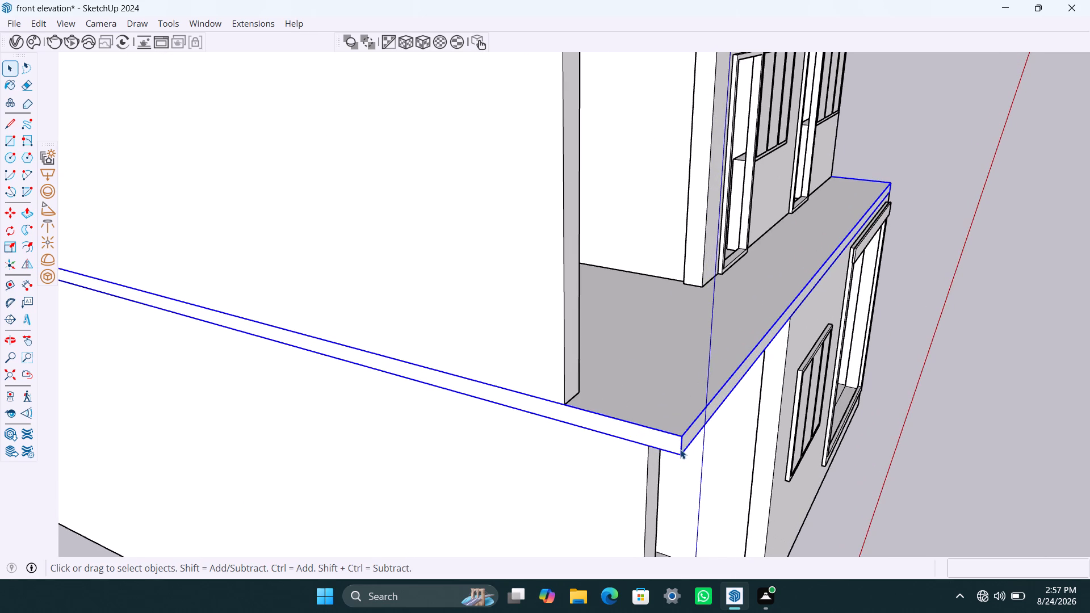
pyautogui.tripleClick(680, 449)
pyautogui.doubleClick(680, 447)
pyautogui.click(676, 446)
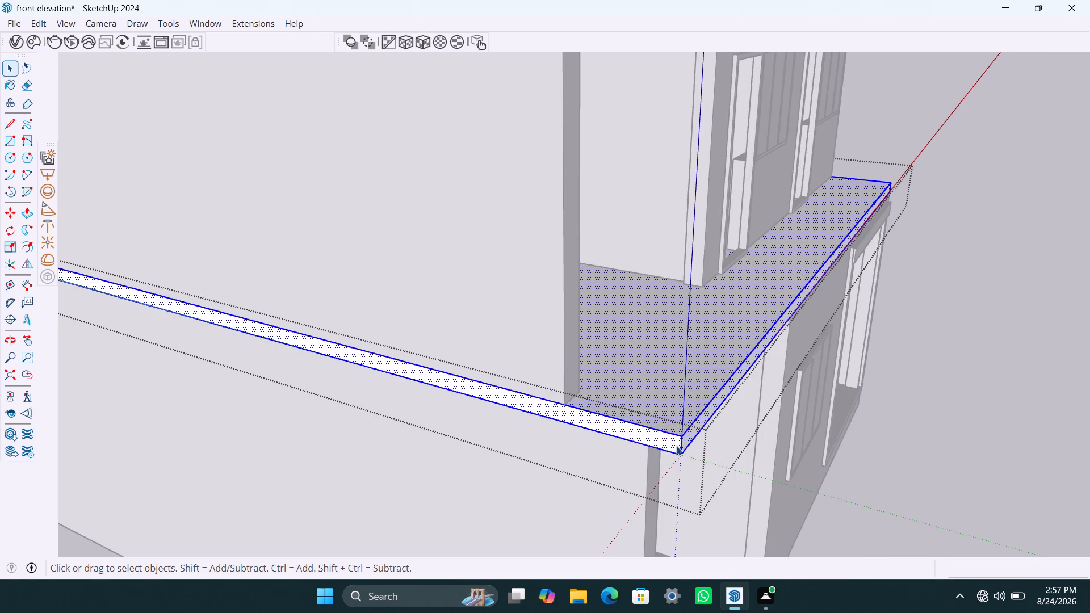
pyautogui.click(681, 444)
pyautogui.scroll(6, 680, 450)
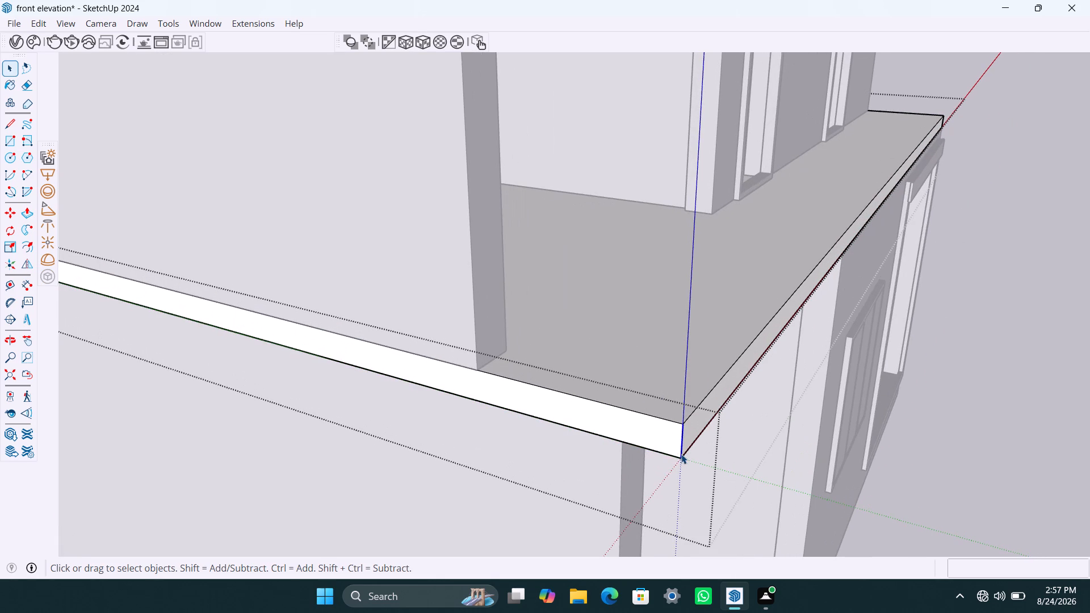
pyautogui.press('m')
pyautogui.click(679, 459)
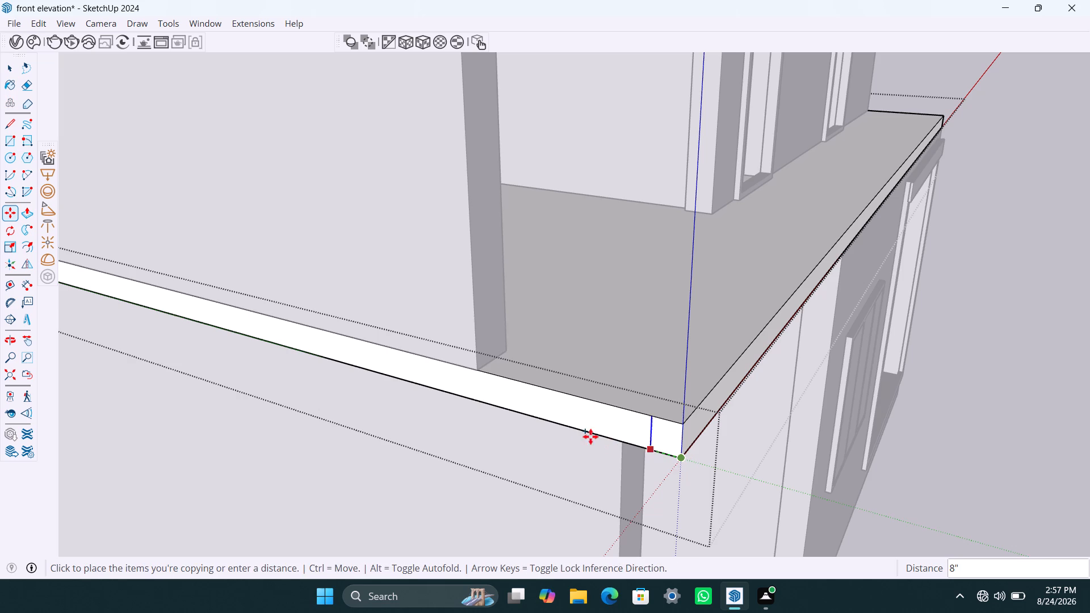
pyautogui.write("3'")
pyautogui.press('Return')
pyautogui.press('space')
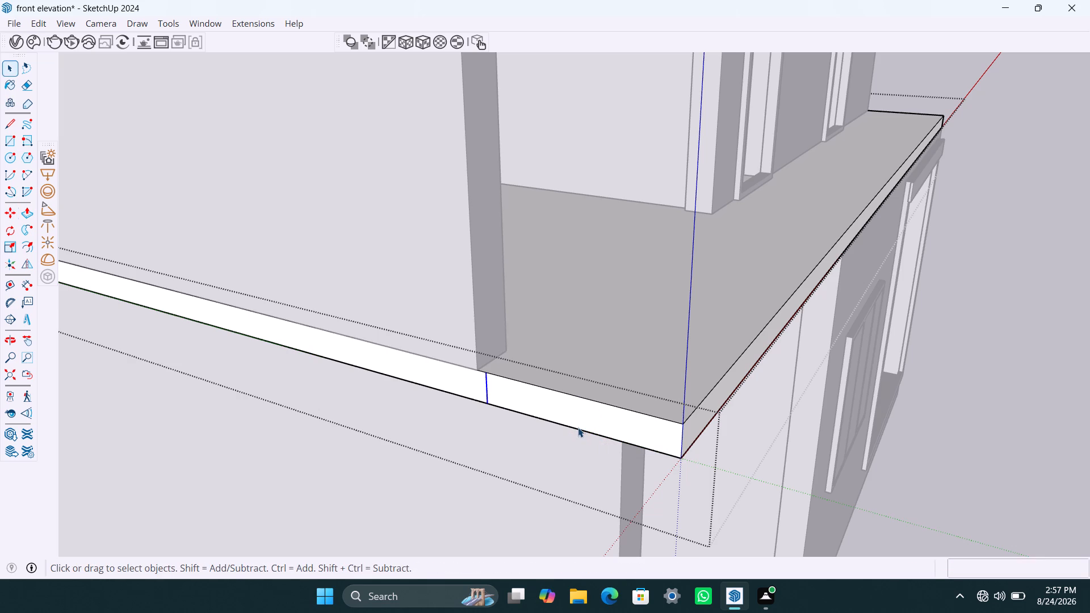
# Push the 3' strip of the slab's side face inward about 9' 9" to the windowed front wall, cutting away the overhang over the open bay.
pyautogui.click(586, 417)
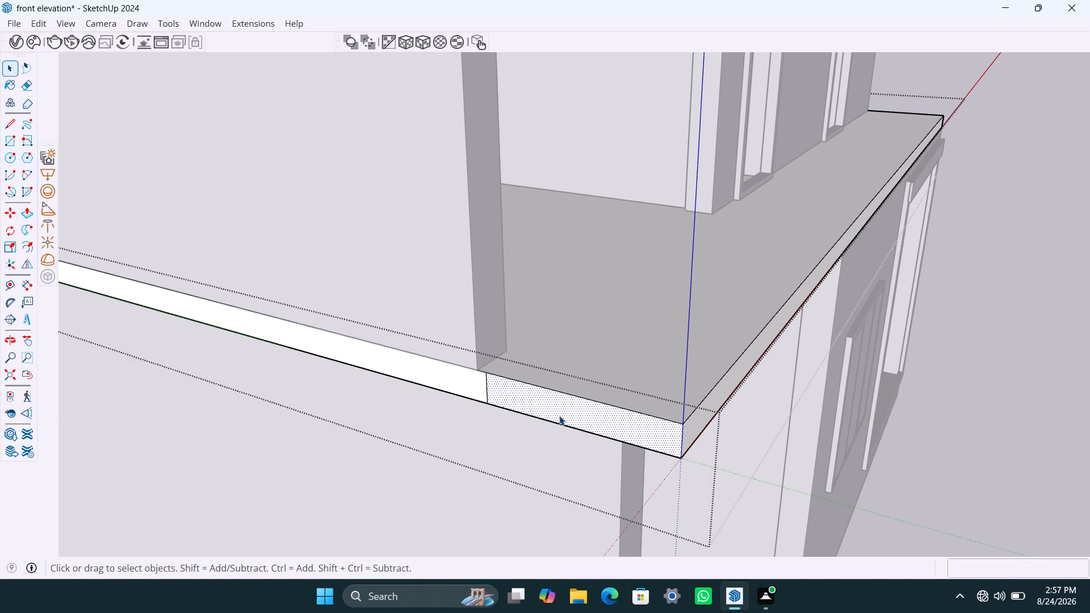
pyautogui.moveTo(571, 419); pyautogui.dragTo(698, 443, button='middle')
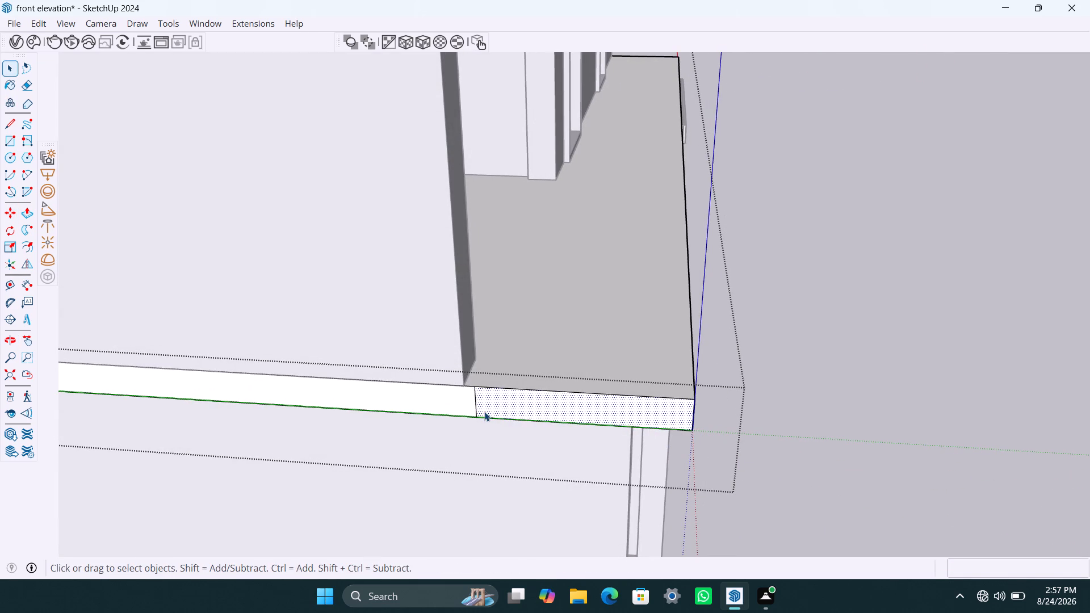
pyautogui.press('p')
pyautogui.click(519, 405)
pyautogui.scroll(1, 523, 397)
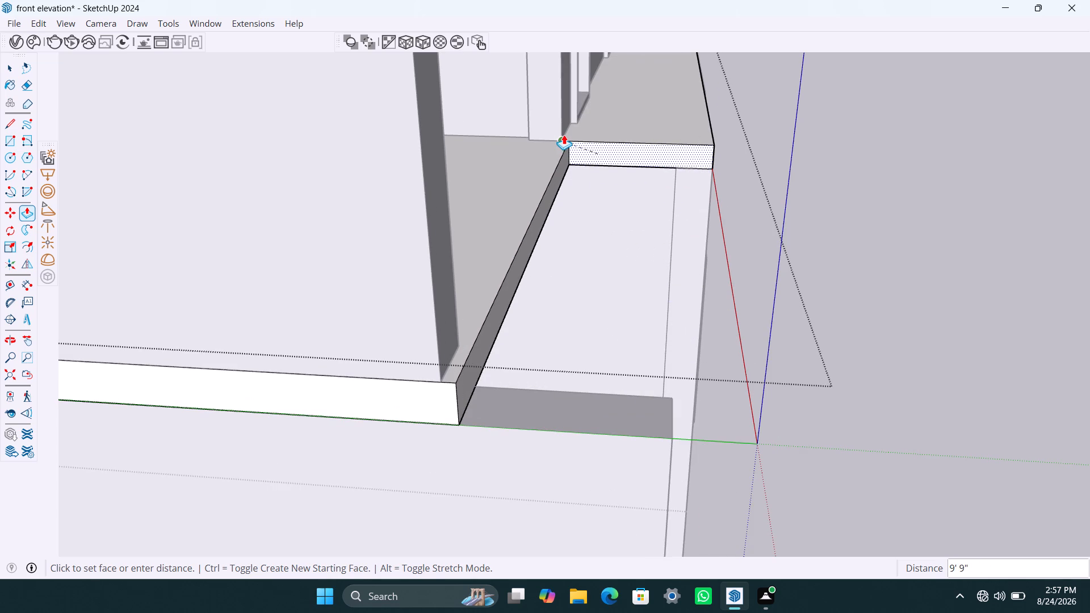
pyautogui.click(564, 135)
pyautogui.press('space')
# Push the cut's inner face back about 1 13/16" to line up with the side wall's front end, and close the slab.
pyautogui.click(480, 358)
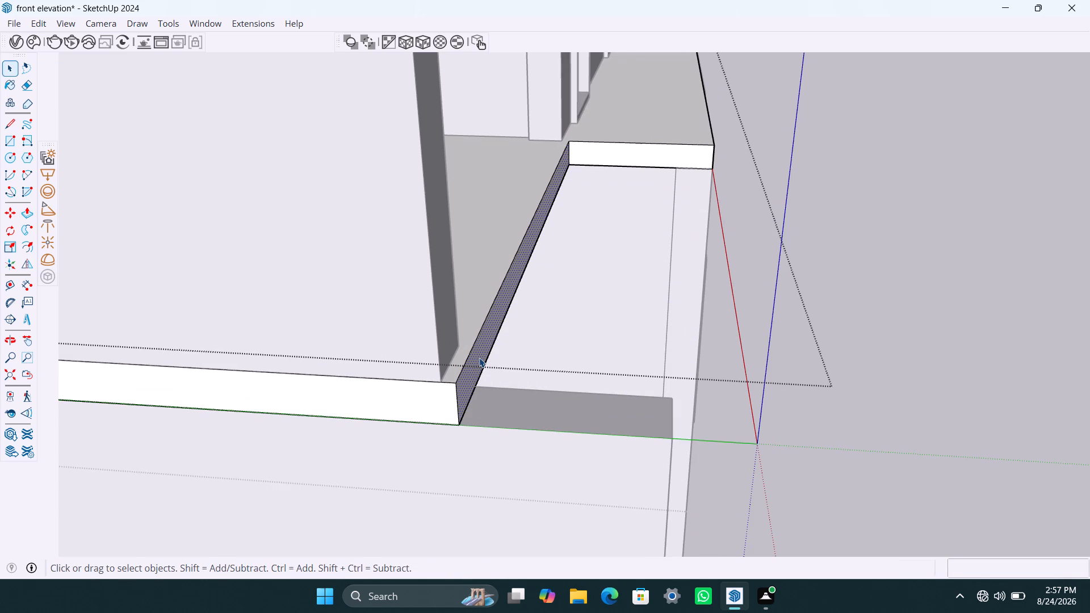
pyautogui.press('p')
pyautogui.click(479, 358)
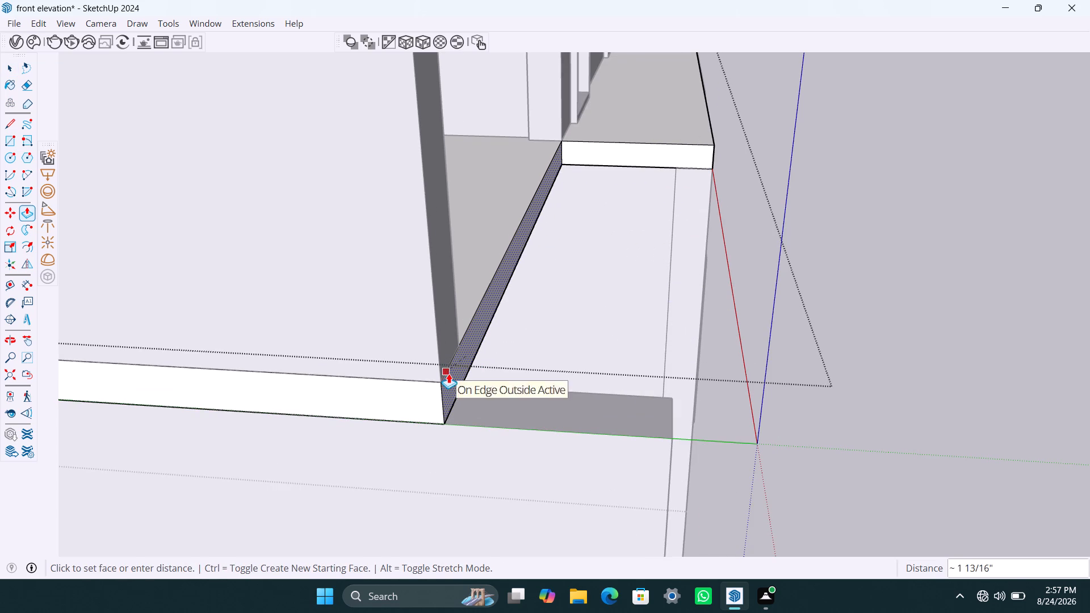
pyautogui.click(448, 373)
pyautogui.press('space')
pyautogui.scroll(-6, 602, 282)
pyautogui.moveTo(620, 279); pyautogui.dragTo(482, 271, button='middle')
pyautogui.click(971, 292)
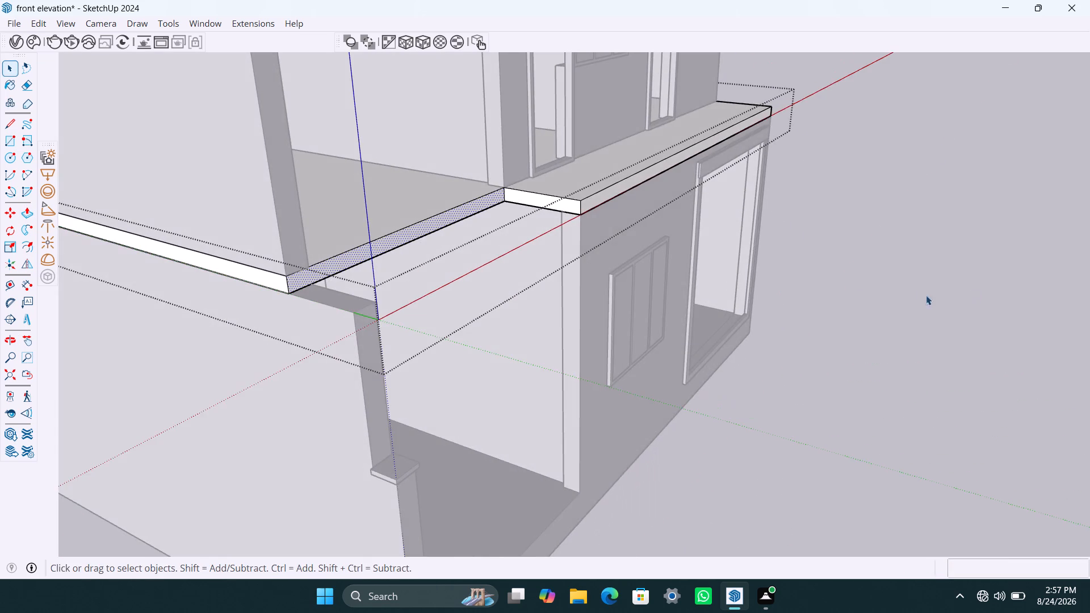
# Open the slab beneath the top floor for editing and copy its front corner edge 3' back along the side face.
pyautogui.scroll(-5, 733, 299)
pyautogui.moveTo(712, 327); pyautogui.dragTo(493, 334, button='middle')
pyautogui.scroll(-4, 548, 282)
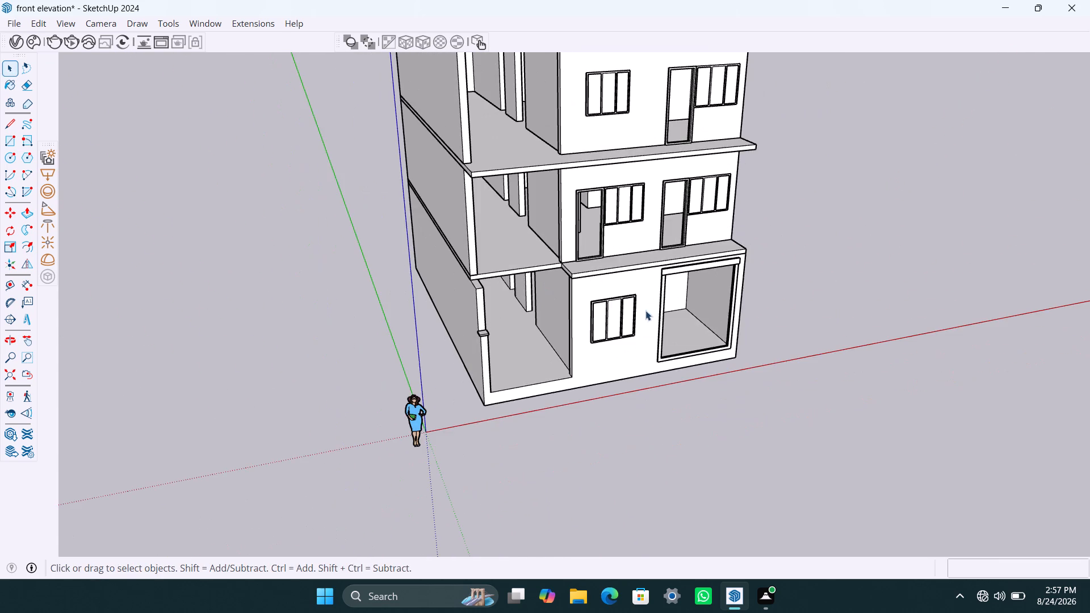
pyautogui.keyDown('shift'); pyautogui.moveTo(647, 310); pyautogui.dragTo(640, 425, button='middle'); pyautogui.keyUp('shift')
pyautogui.scroll(3, 509, 319)
pyautogui.moveTo(485, 318); pyautogui.dragTo(754, 425, button='middle')
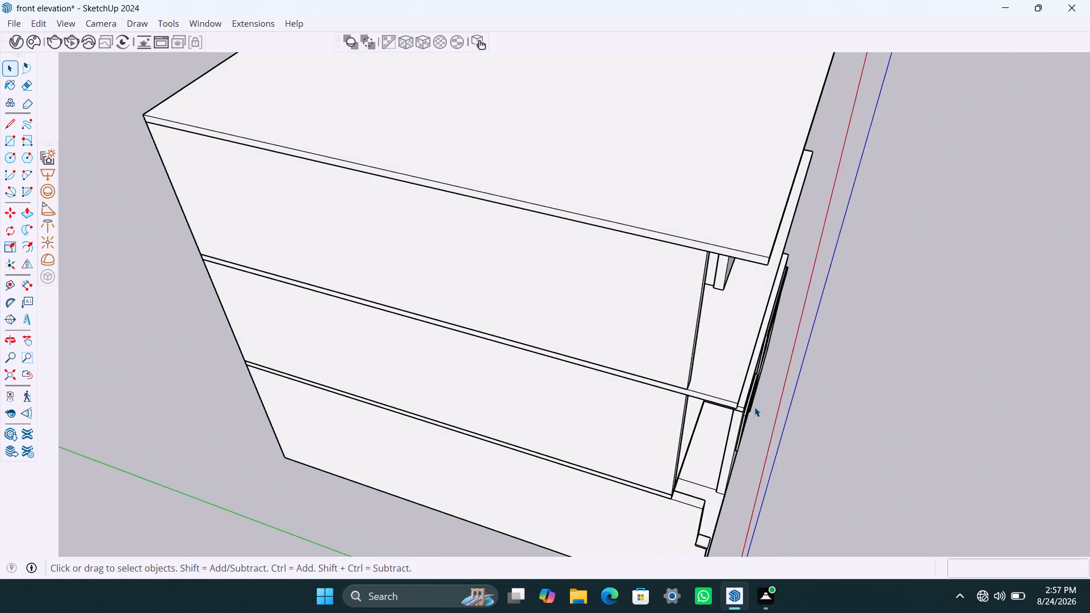
pyautogui.scroll(4, 756, 407)
pyautogui.click(716, 406)
pyautogui.tripleClick(726, 405)
pyautogui.tripleClick(727, 405)
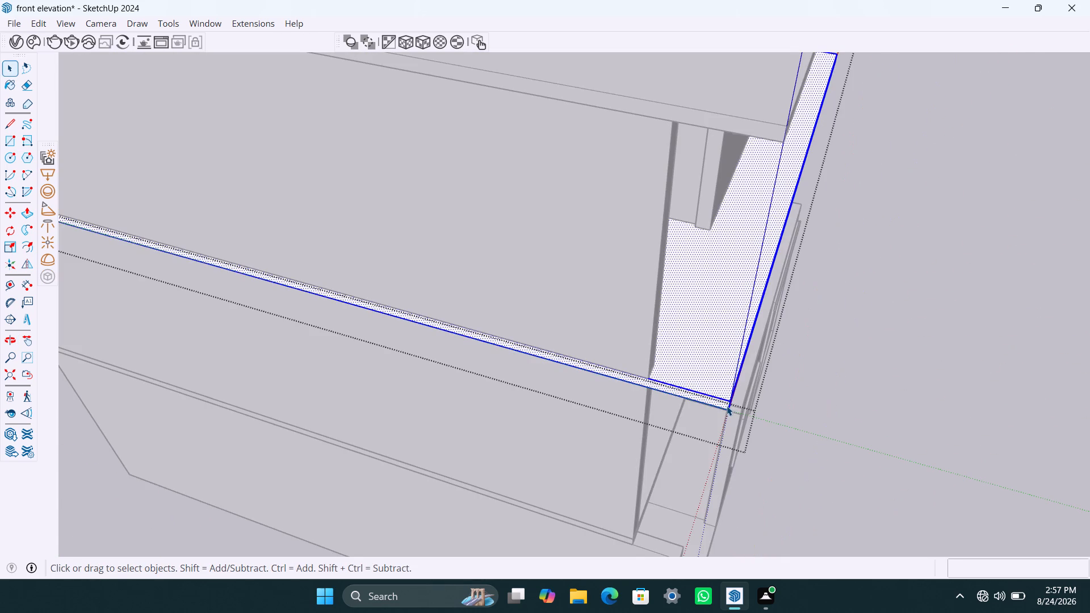
pyautogui.click(716, 401)
pyautogui.scroll(9, 731, 405)
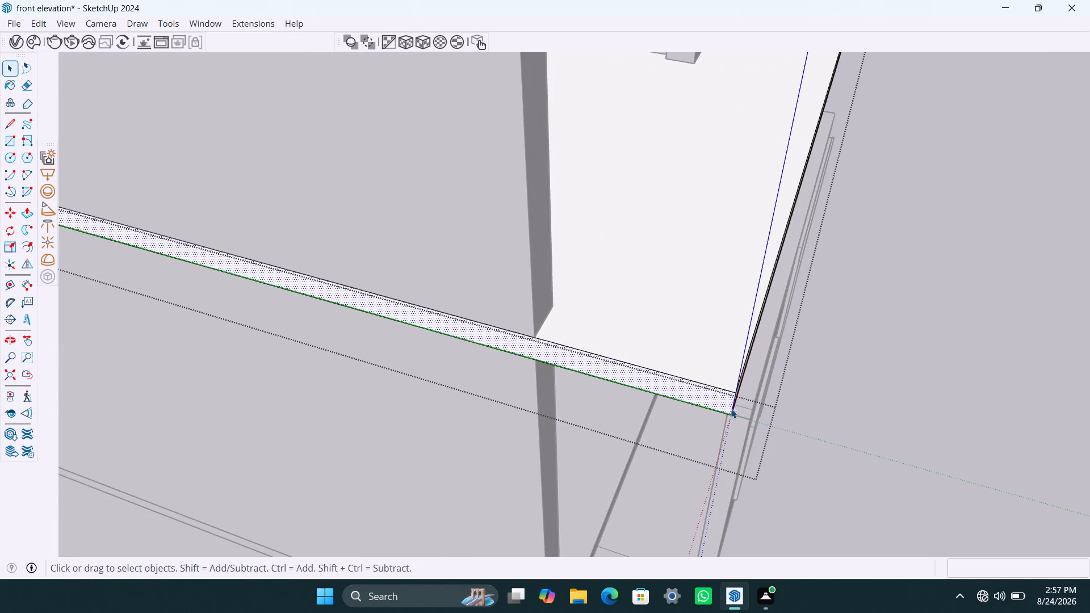
pyautogui.click(732, 407)
pyautogui.press('m')
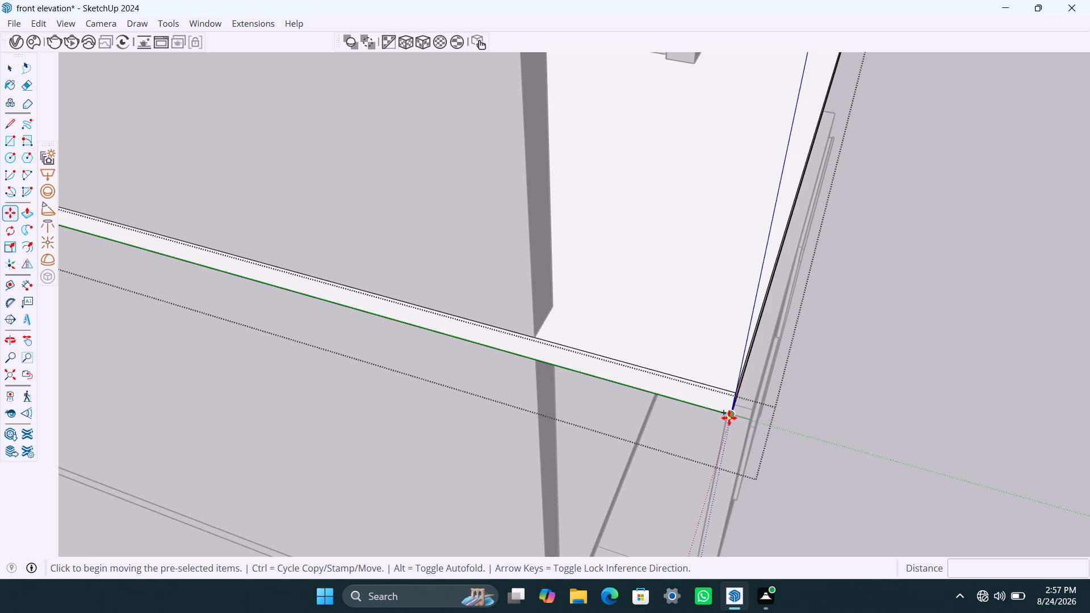
pyautogui.click(732, 419)
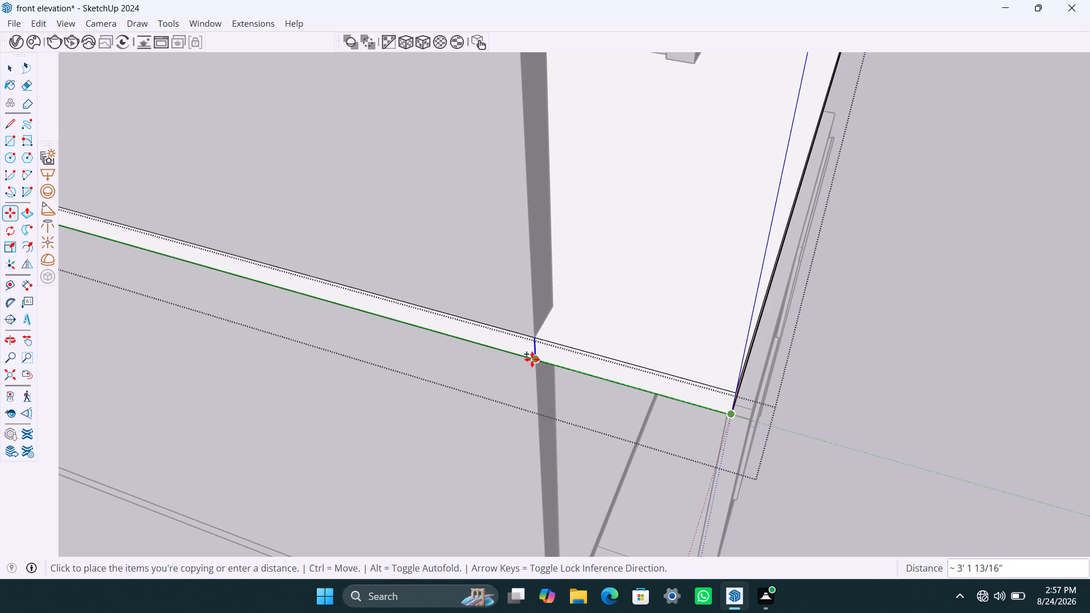
pyautogui.write("3'")
pyautogui.press('Return')
pyautogui.press('space')
# Push the 3' strip of this slab's side face inward to the windowed front wall, removing the overhang over the open bay.
pyautogui.click(638, 381)
pyautogui.press('p')
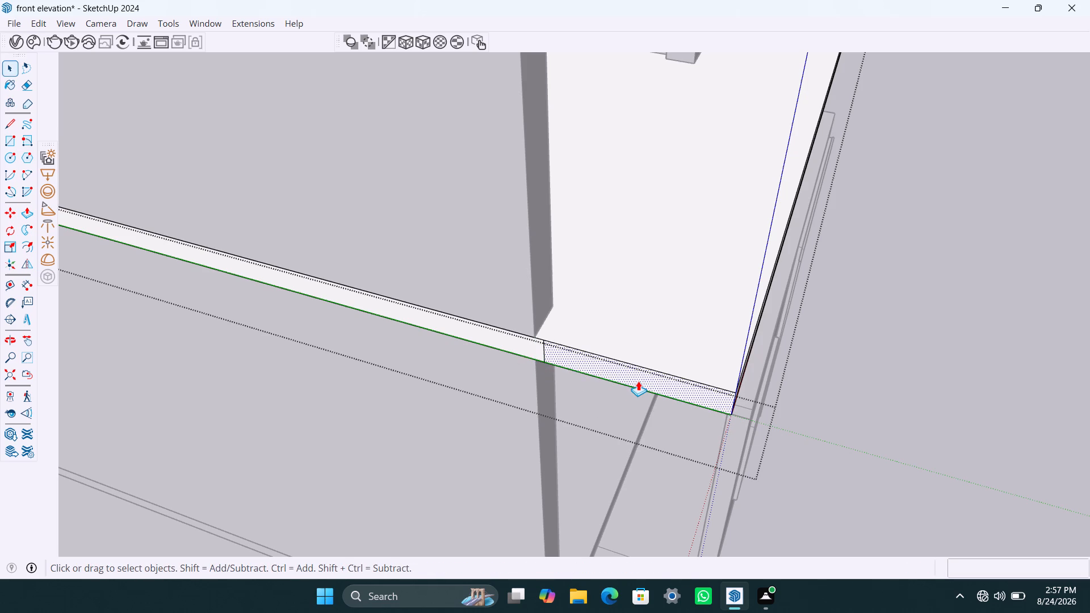
pyautogui.click(638, 381)
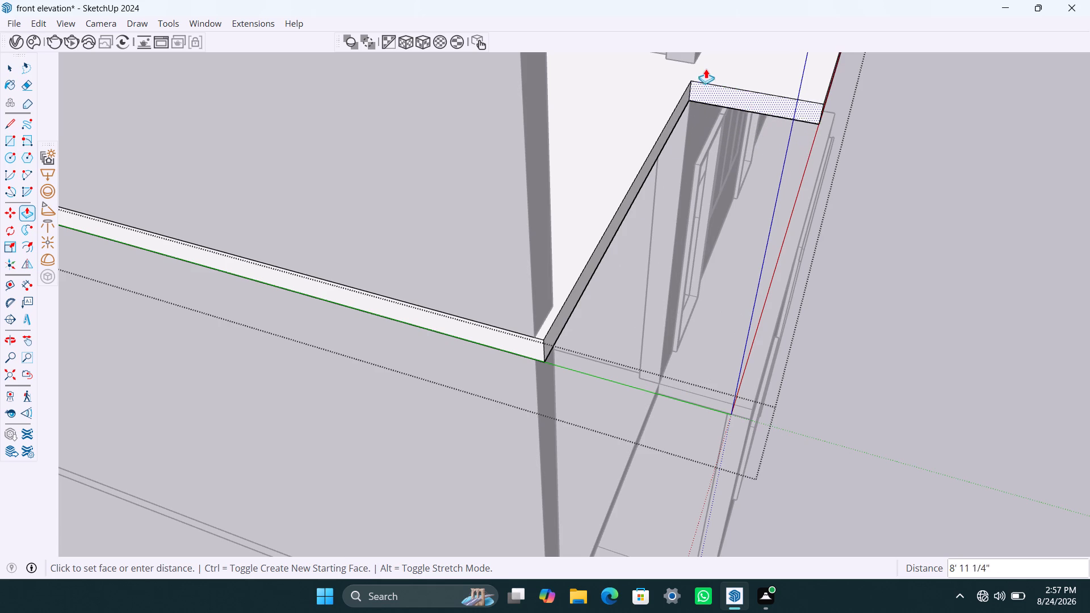
pyautogui.click(698, 57)
pyautogui.press('space')
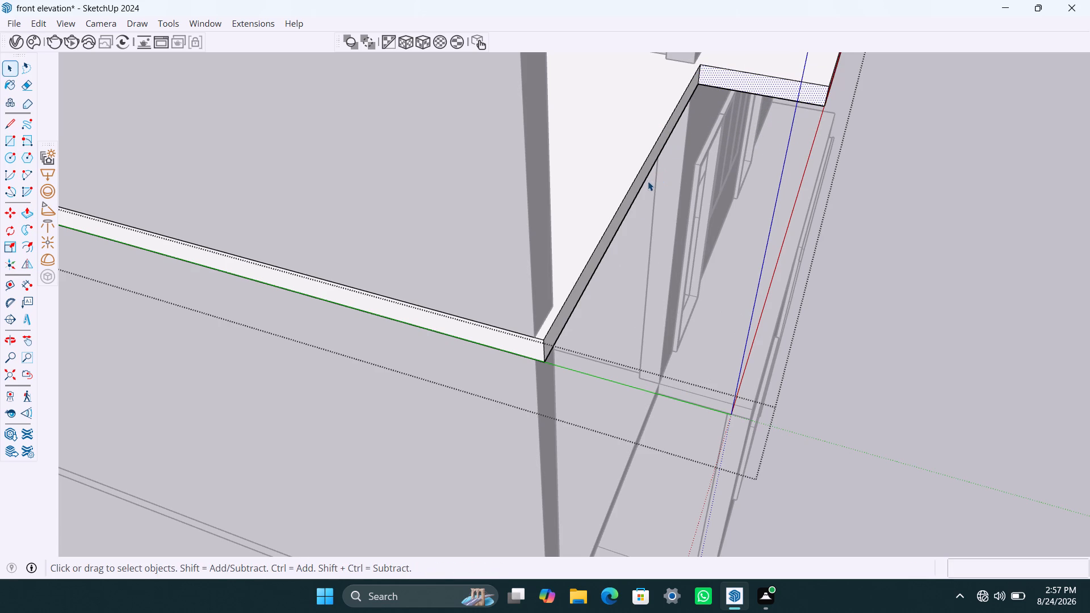
# Push this cut's inner face back to the side wall's front end and close the slab.
pyautogui.click(644, 175)
pyautogui.press('p')
pyautogui.click(644, 174)
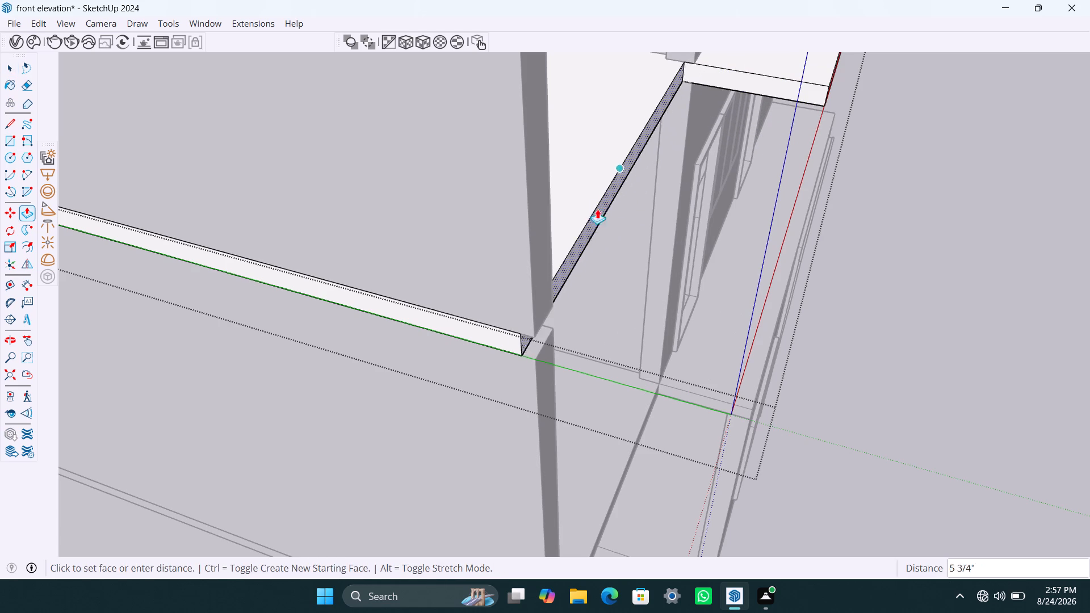
pyautogui.click(548, 311)
pyautogui.press('space')
pyautogui.click(1023, 363)
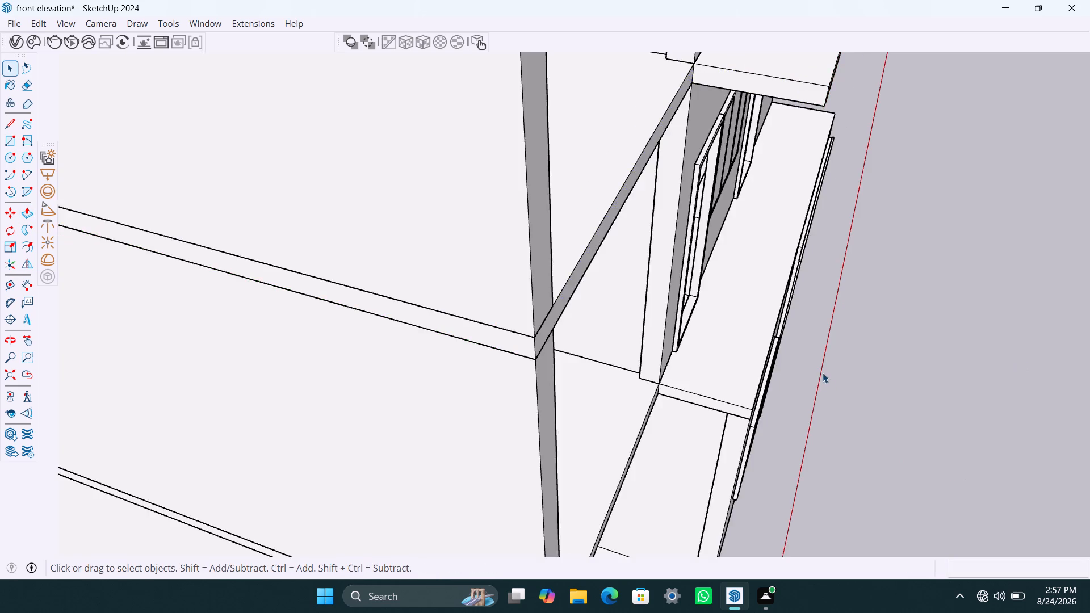
# Examine the cut-back slabs and the open side bay from the side and the front.
pyautogui.scroll(-6, 824, 374)
pyautogui.moveTo(859, 362); pyautogui.dragTo(631, 319, button='middle')
pyautogui.scroll(-11, 940, 453)
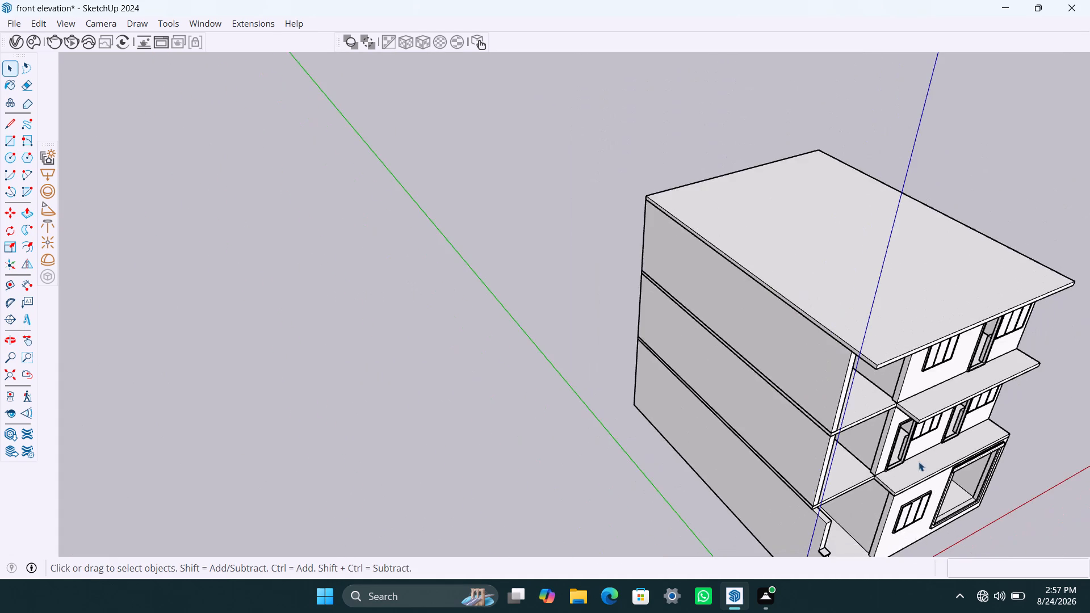
pyautogui.moveTo(919, 461); pyautogui.dragTo(818, 373, button='middle')
pyautogui.scroll(-6, 834, 422)
pyautogui.moveTo(870, 462); pyautogui.dragTo(770, 395, button='middle')
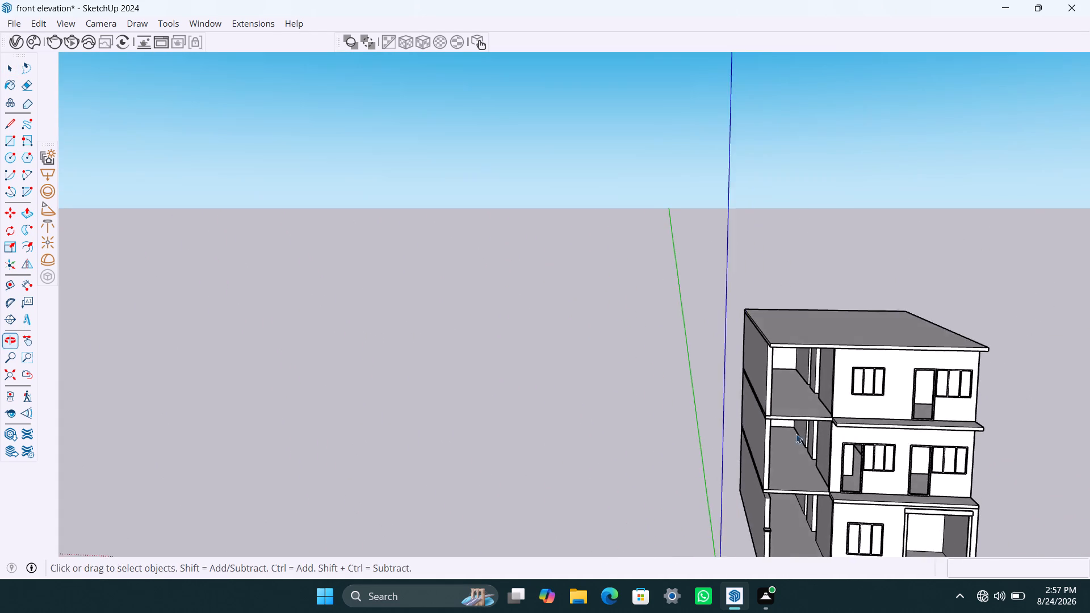
pyautogui.scroll(-5, 814, 463)
pyautogui.moveTo(833, 485); pyautogui.dragTo(814, 473, button='middle')
pyautogui.scroll(2, 810, 503)
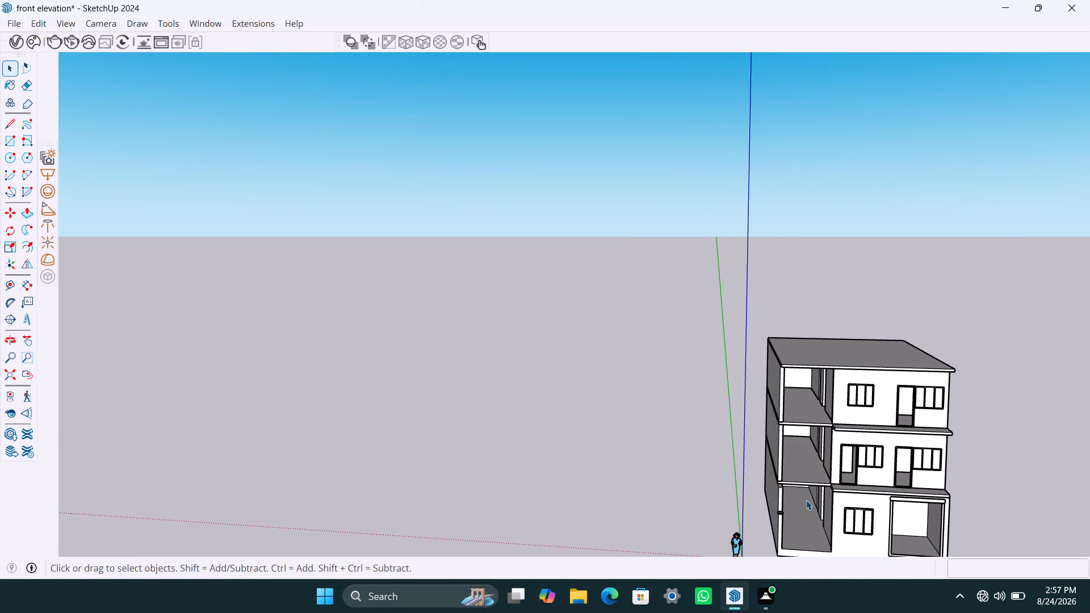
pyautogui.keyDown('shift'); pyautogui.moveTo(801, 497); pyautogui.dragTo(730, 480, button='middle'); pyautogui.keyUp('shift')
pyautogui.scroll(1, 731, 483)
pyautogui.moveTo(734, 487); pyautogui.dragTo(745, 495, button='middle')
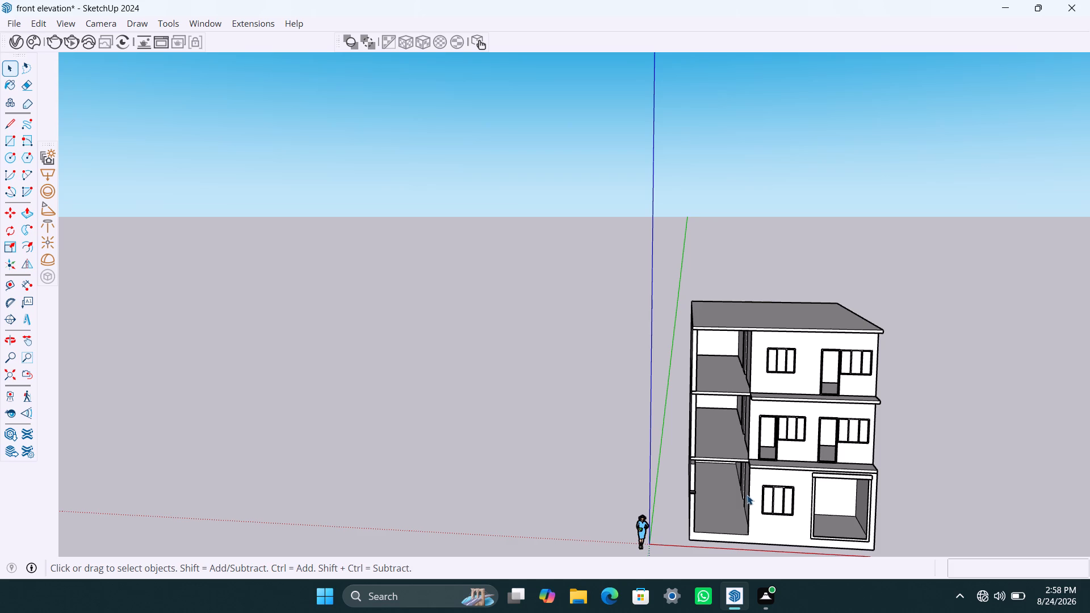
pyautogui.moveTo(736, 498); pyautogui.dragTo(693, 422, button='middle')
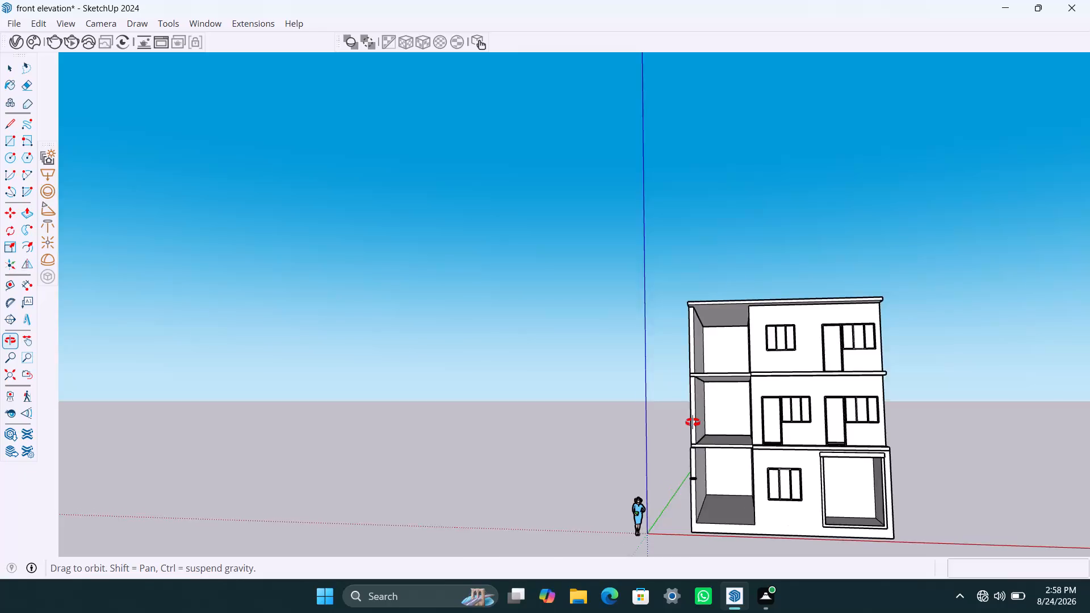
pyautogui.moveTo(693, 422); pyautogui.dragTo(664, 468, button='middle')
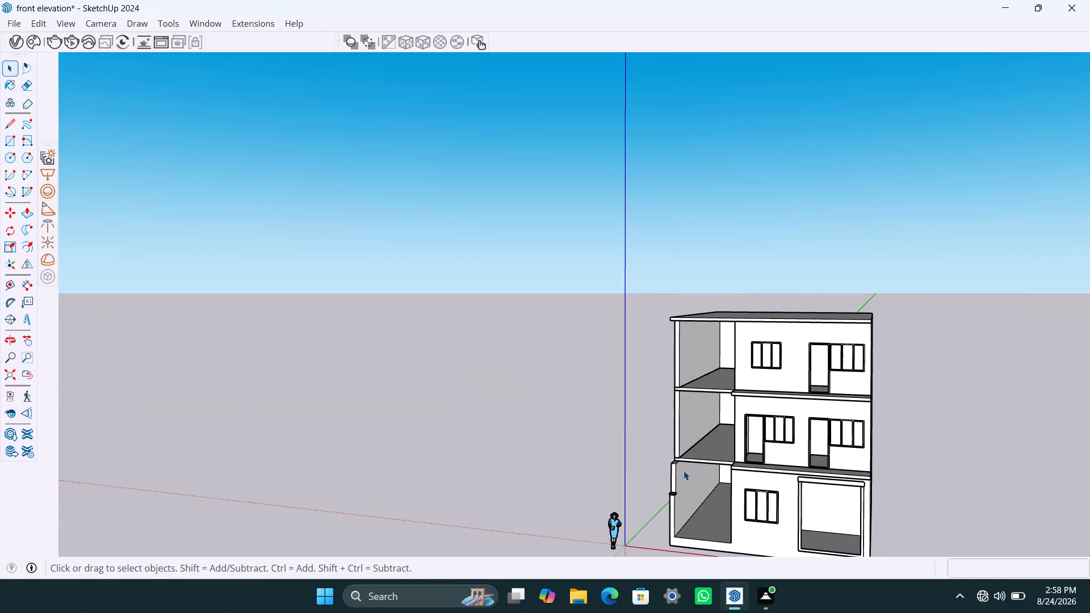
# Push the upper front end of the ground floor's side wall back about 2' 3 13/16" to the slab corner, and close the wall group.
pyautogui.scroll(2, 679, 471)
pyautogui.moveTo(665, 481); pyautogui.dragTo(944, 534, button='middle')
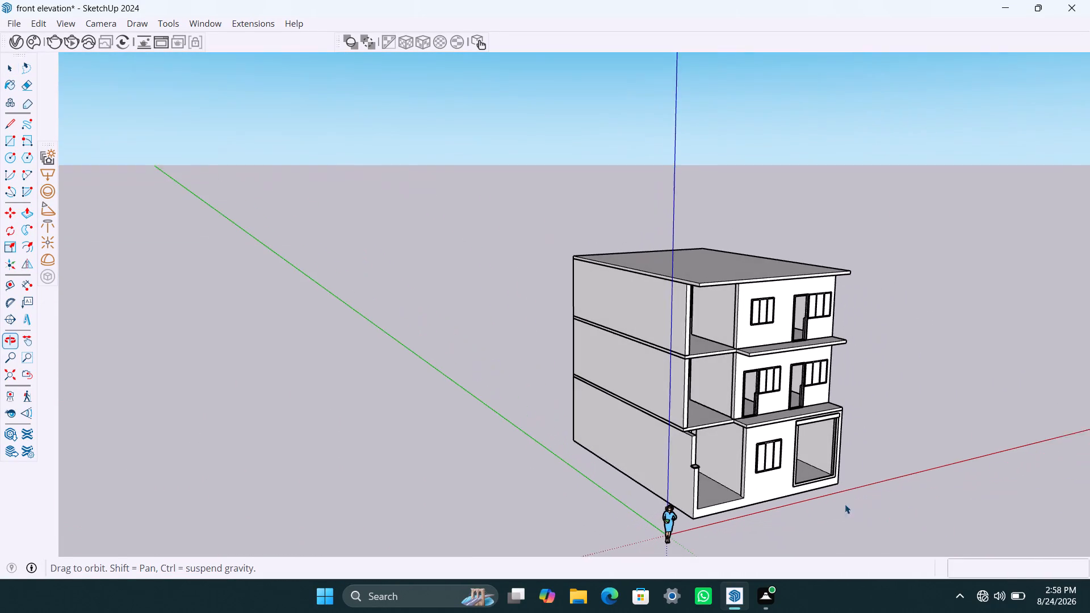
pyautogui.scroll(6, 703, 445)
pyautogui.moveTo(690, 454); pyautogui.dragTo(724, 475, button='middle')
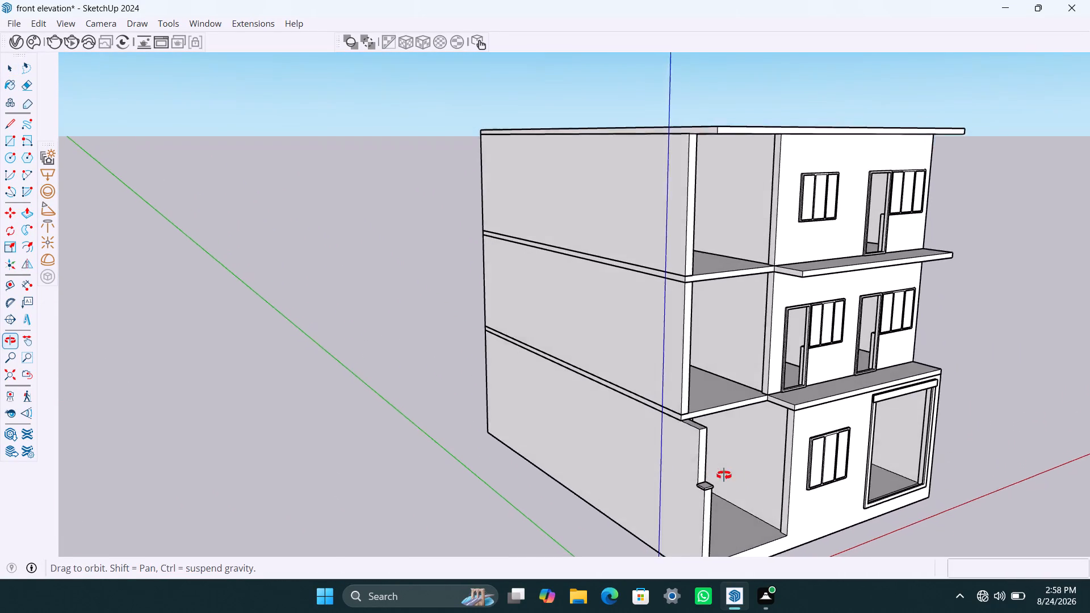
pyautogui.moveTo(724, 475); pyautogui.dragTo(751, 489, button='middle')
pyautogui.scroll(6, 737, 469)
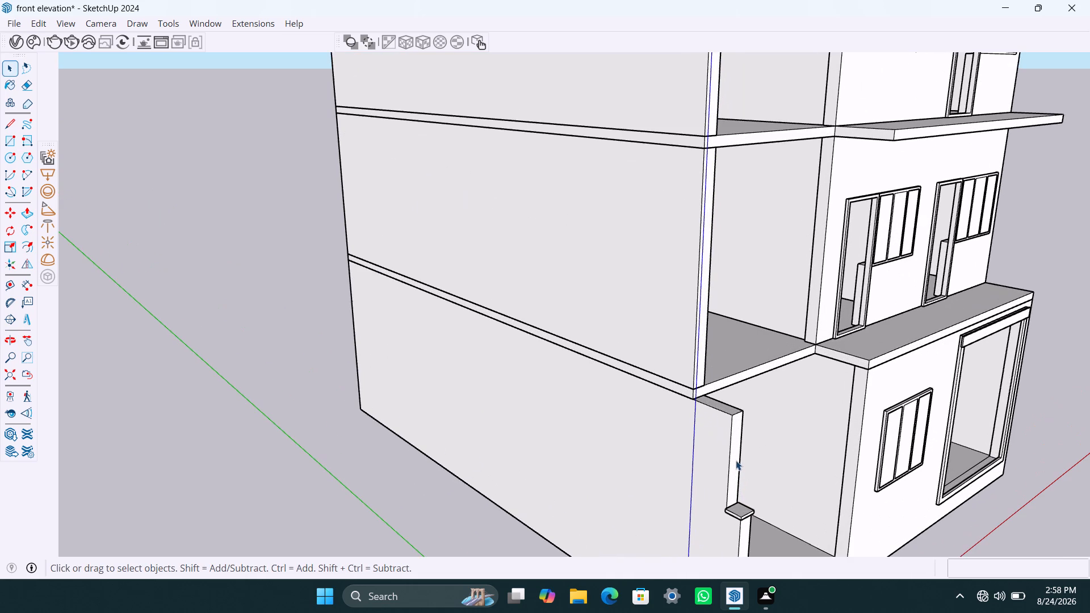
pyautogui.click(735, 454)
pyautogui.tripleClick(735, 454)
pyautogui.click(735, 452)
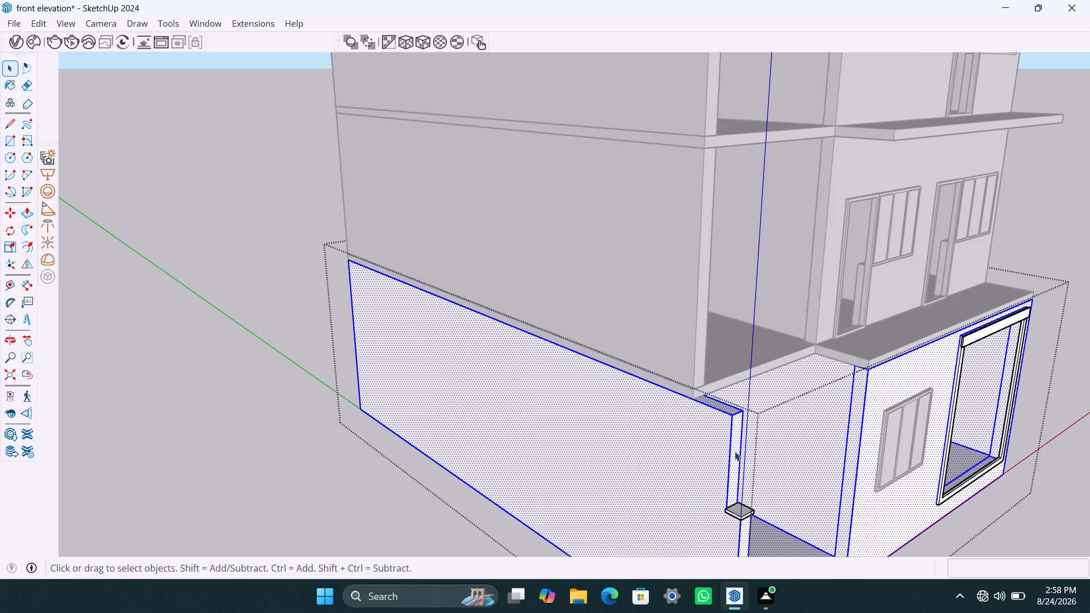
pyautogui.click(735, 451)
pyautogui.click(734, 445)
pyautogui.press('p')
pyautogui.click(737, 438)
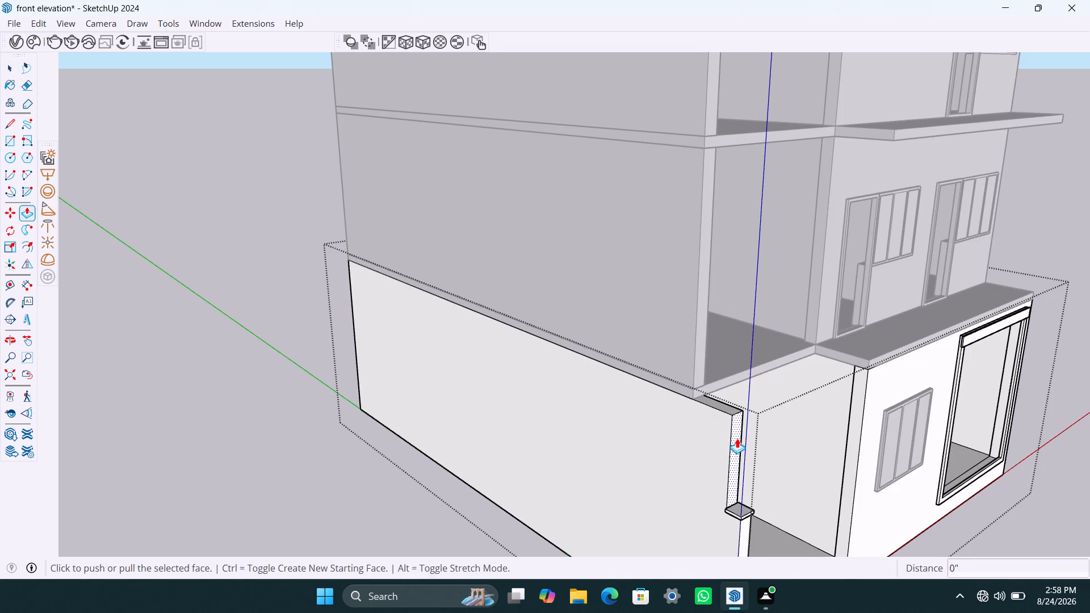
pyautogui.click(701, 397)
pyautogui.press('space')
pyautogui.scroll(-3, 760, 449)
pyautogui.moveTo(783, 461); pyautogui.dragTo(616, 402, button='middle')
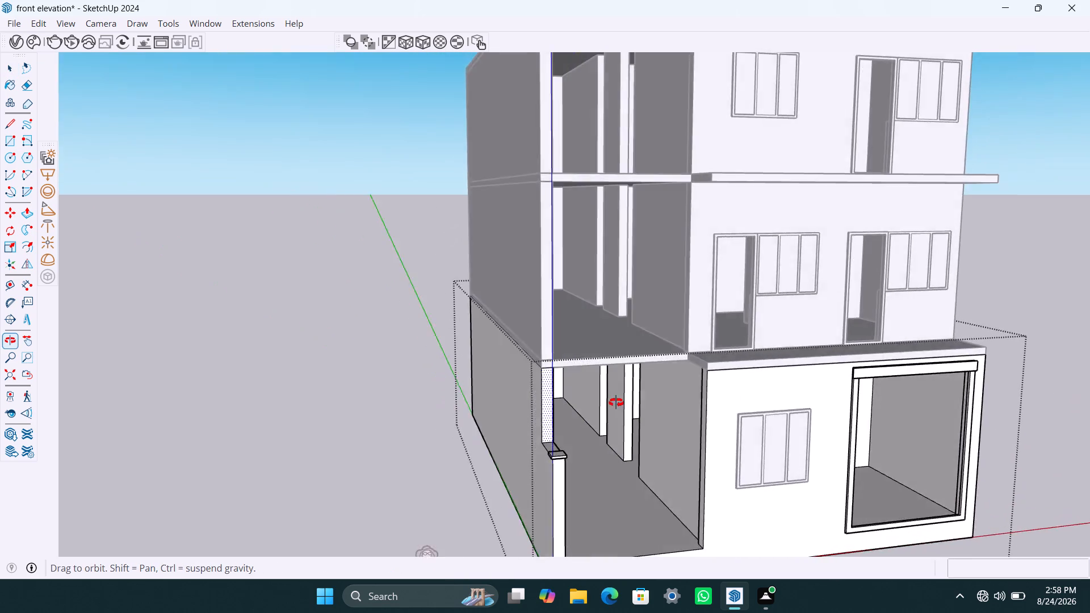
pyautogui.moveTo(616, 402); pyautogui.dragTo(601, 393, button='middle')
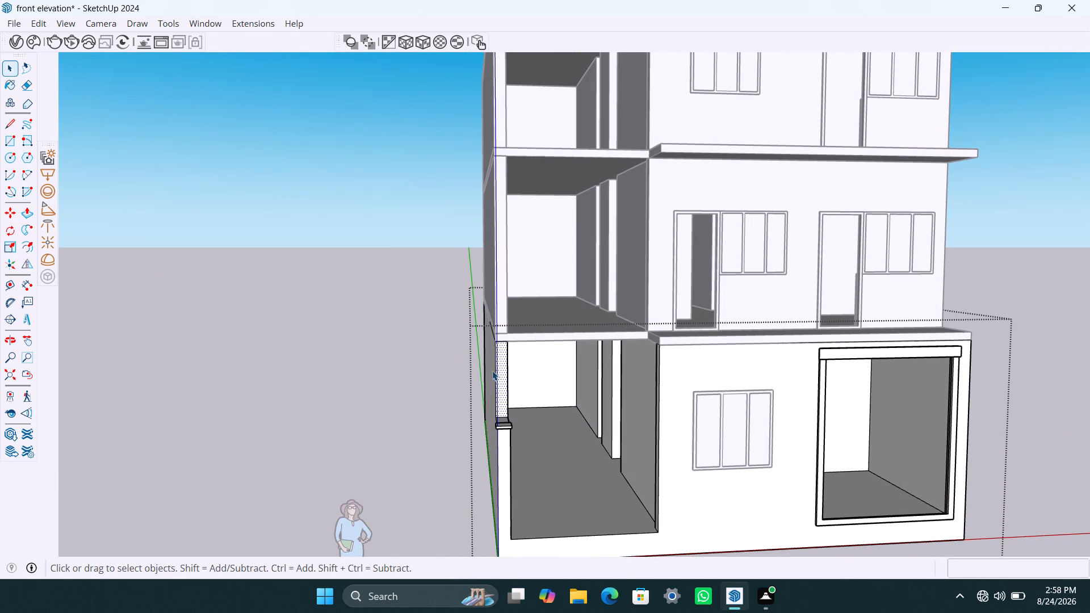
pyautogui.scroll(-4, 705, 370)
pyautogui.moveTo(732, 376); pyautogui.dragTo(672, 372, button='middle')
pyautogui.click(1070, 259)
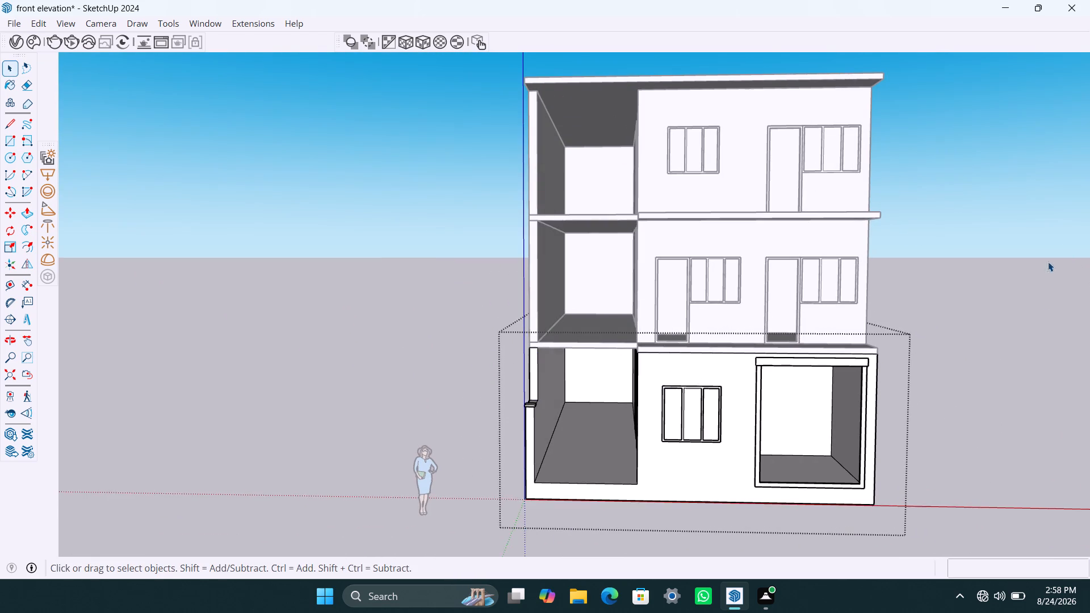
pyautogui.doubleClick(1034, 264)
pyautogui.scroll(-4, 884, 371)
pyautogui.moveTo(889, 392); pyautogui.dragTo(906, 402, button='middle')
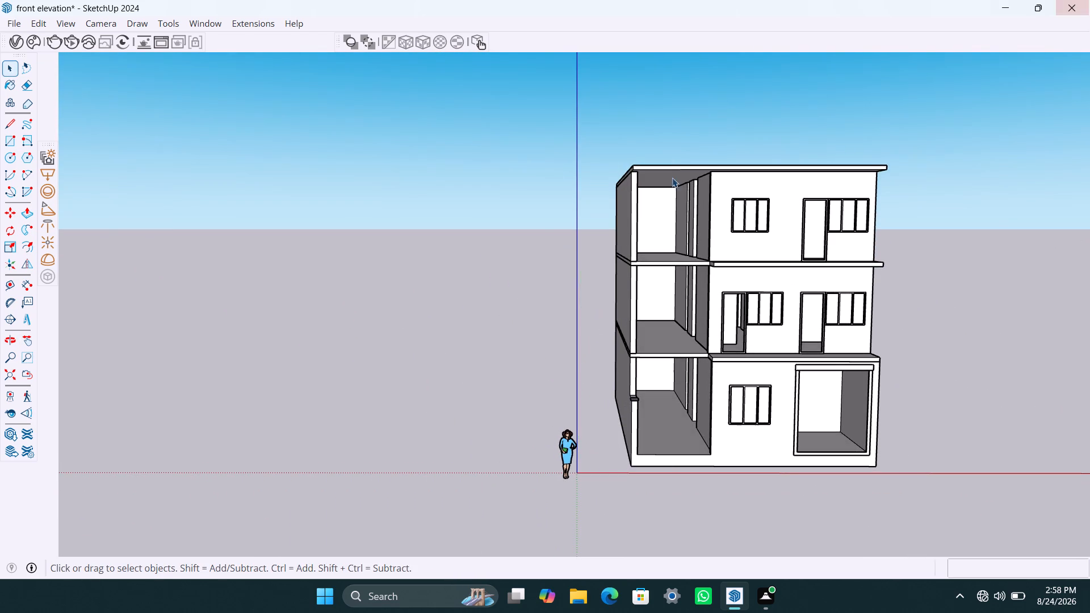
# Draw a rectangle about 24' 6" tall across the open side bay, from the roof slab's underside to the underside of the lowest floor slab.
pyautogui.scroll(3, 663, 171)
pyautogui.moveTo(662, 192); pyautogui.dragTo(785, 256, button='middle')
pyautogui.scroll(5, 698, 221)
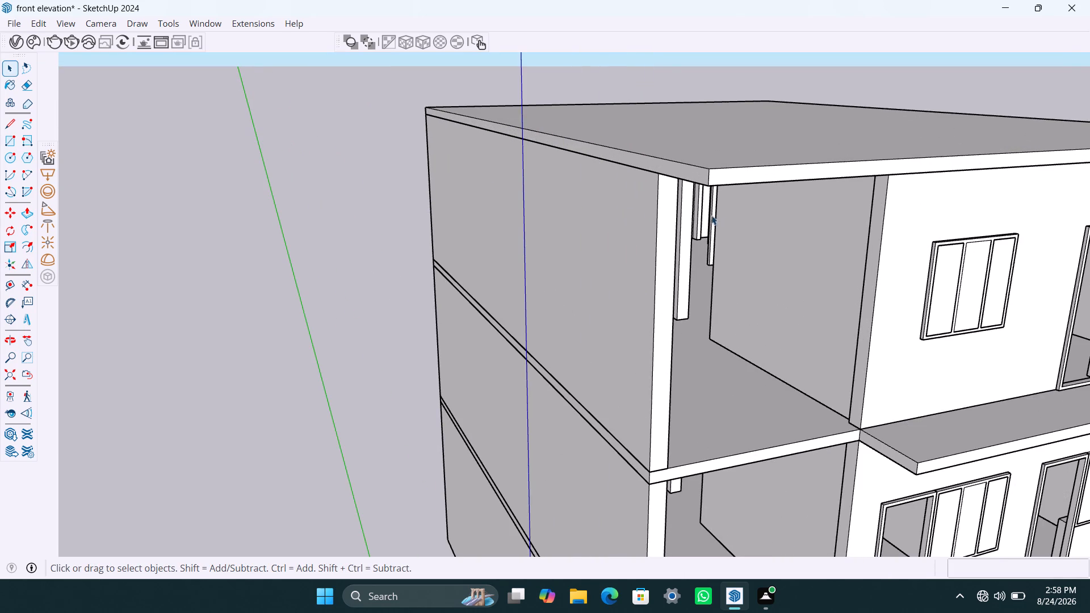
pyautogui.moveTo(727, 228); pyautogui.dragTo(673, 185, button='middle')
pyautogui.scroll(-2, 678, 224)
pyautogui.moveTo(686, 240); pyautogui.dragTo(655, 237, button='middle')
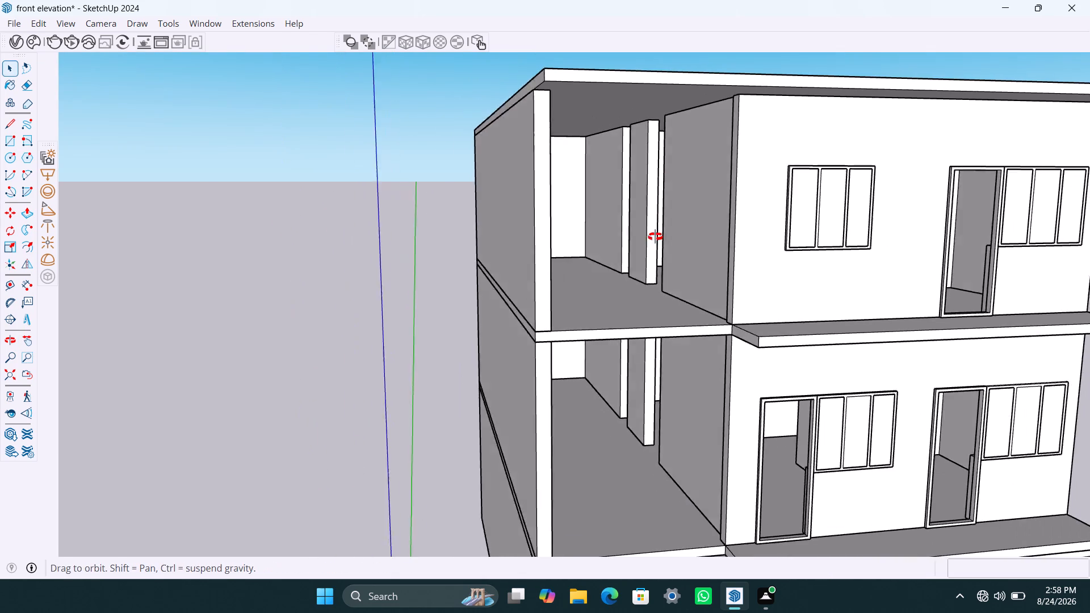
pyautogui.moveTo(655, 237); pyautogui.dragTo(646, 238, button='middle')
pyautogui.scroll(-3, 649, 233)
pyautogui.moveTo(689, 239); pyautogui.dragTo(670, 240, button='middle')
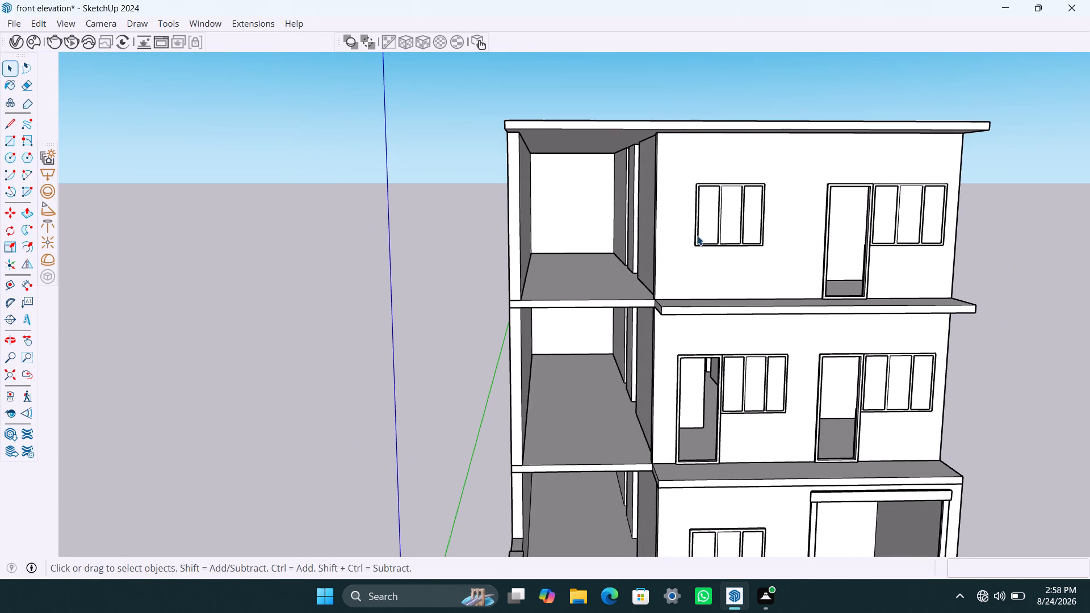
pyautogui.press('r')
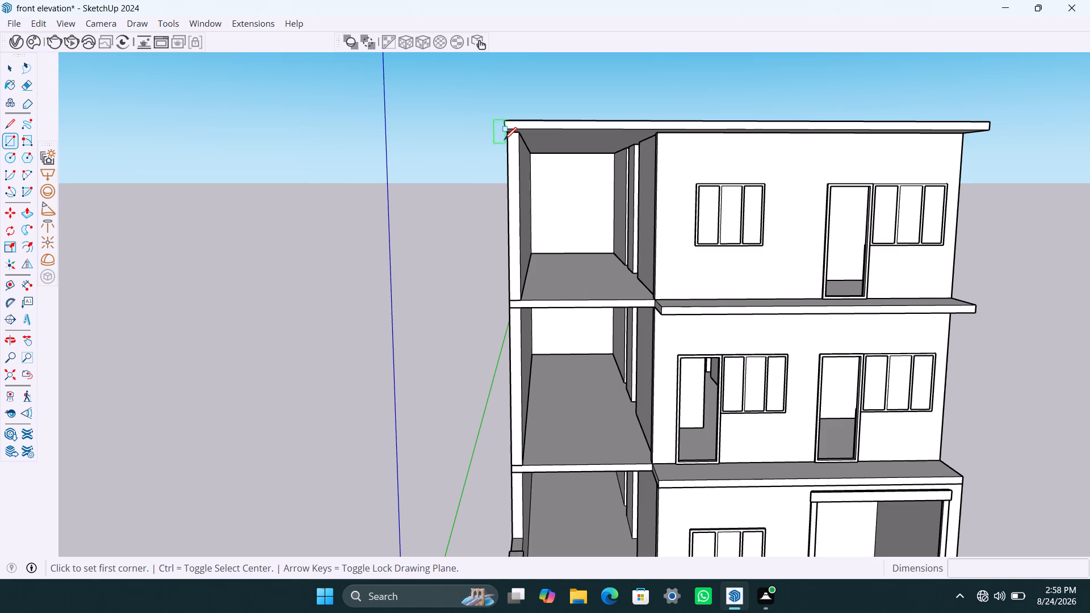
pyautogui.click(506, 136)
pyautogui.scroll(-4, 626, 476)
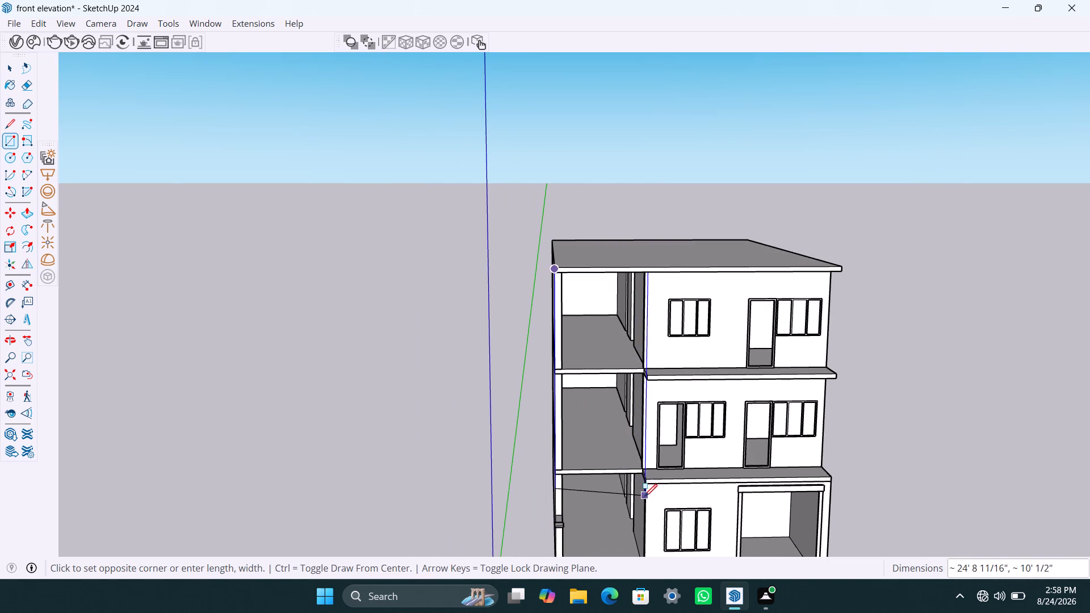
pyautogui.scroll(3, 642, 494)
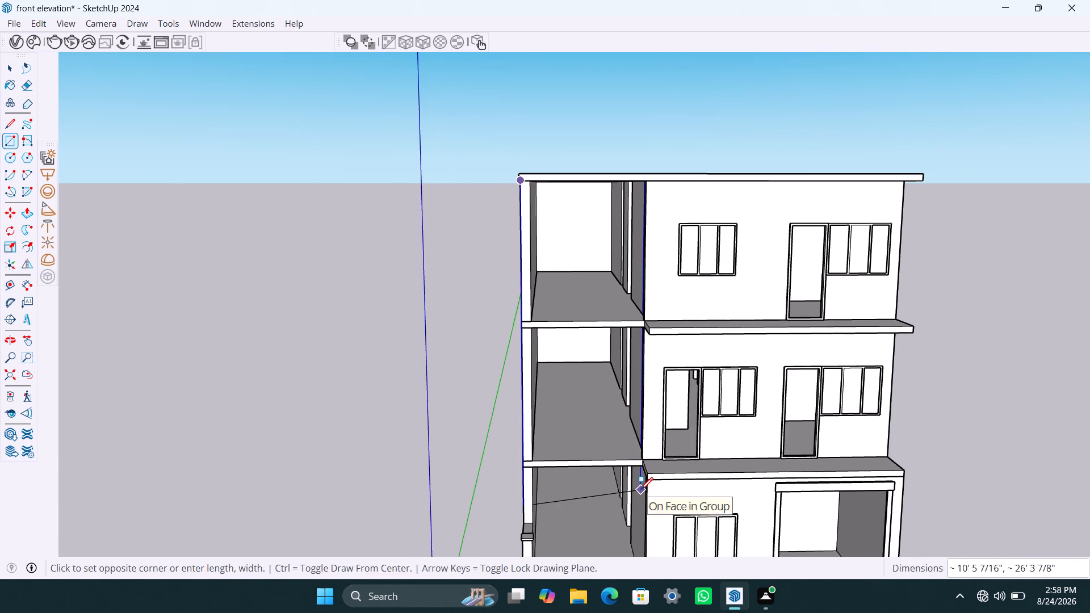
pyautogui.scroll(3, 639, 484)
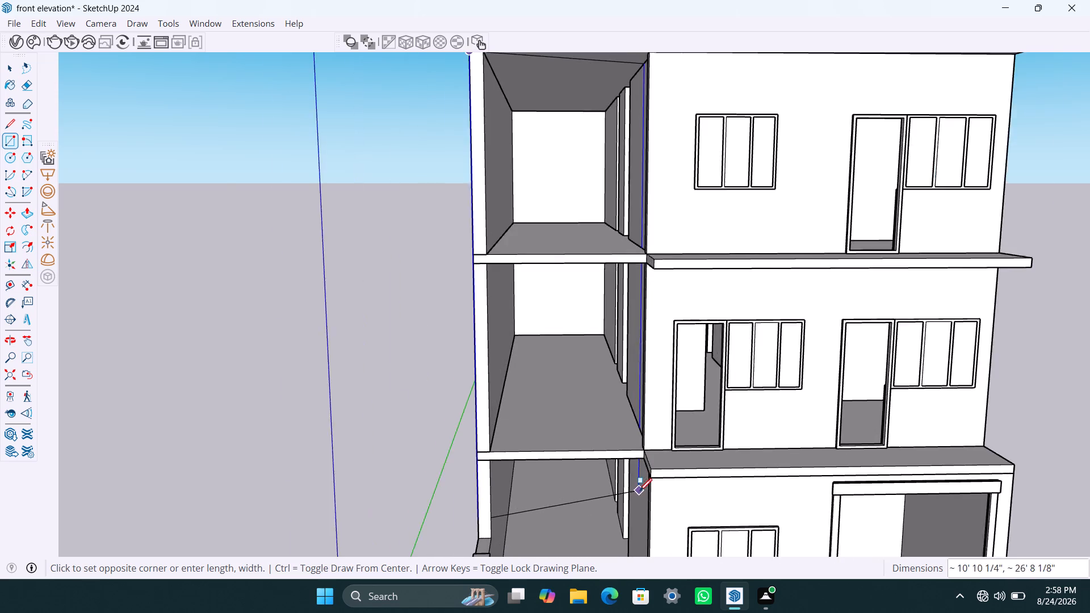
pyautogui.scroll(3, 639, 491)
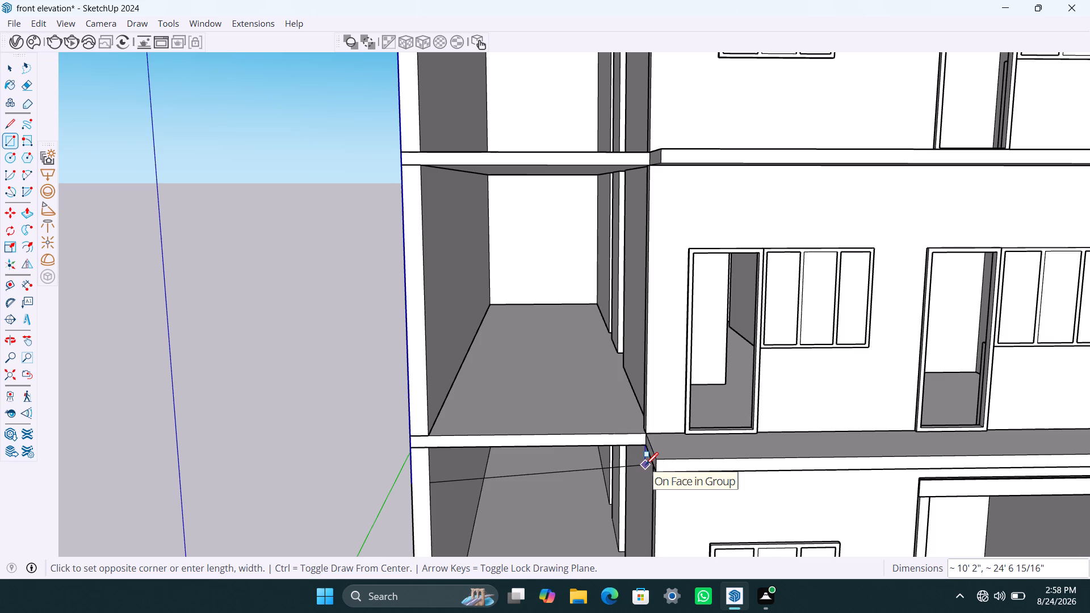
pyautogui.click(646, 448)
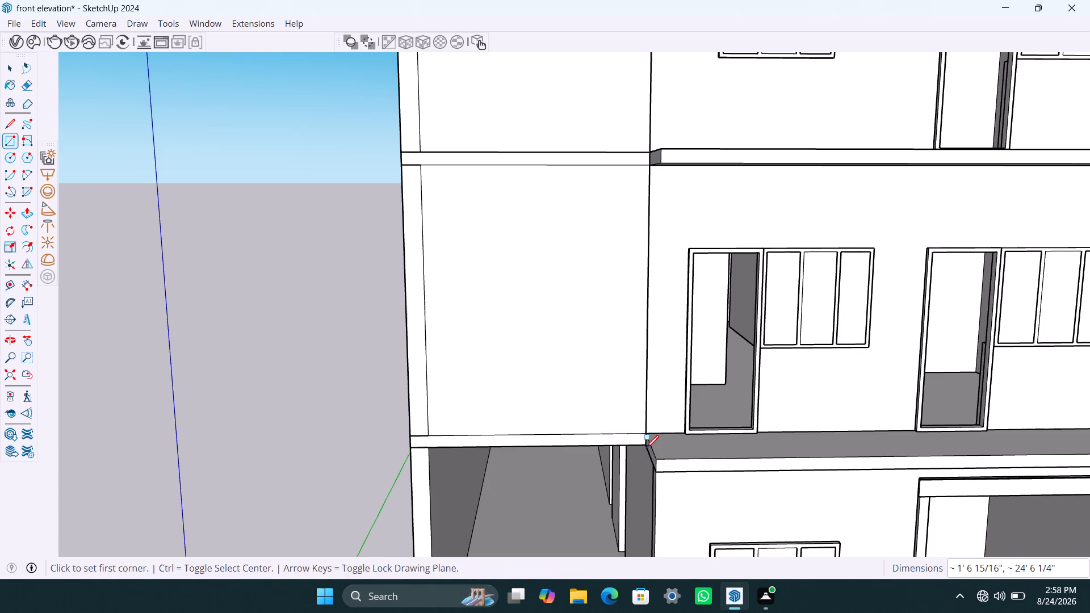
# Make the new rectangle over the side bay, with its edges, a group.
pyautogui.press('space')
pyautogui.doubleClick(599, 386)
pyautogui.rightClick(599, 385)
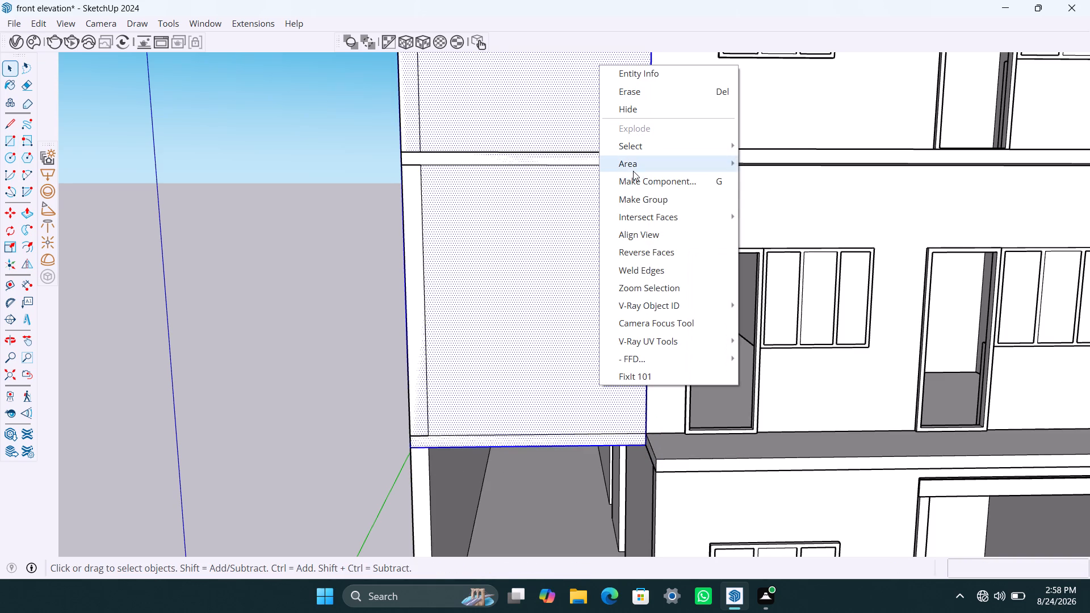
pyautogui.click(644, 201)
# Open the panel group and extrude its face to a thickness of 0.5".
pyautogui.tripleClick(540, 292)
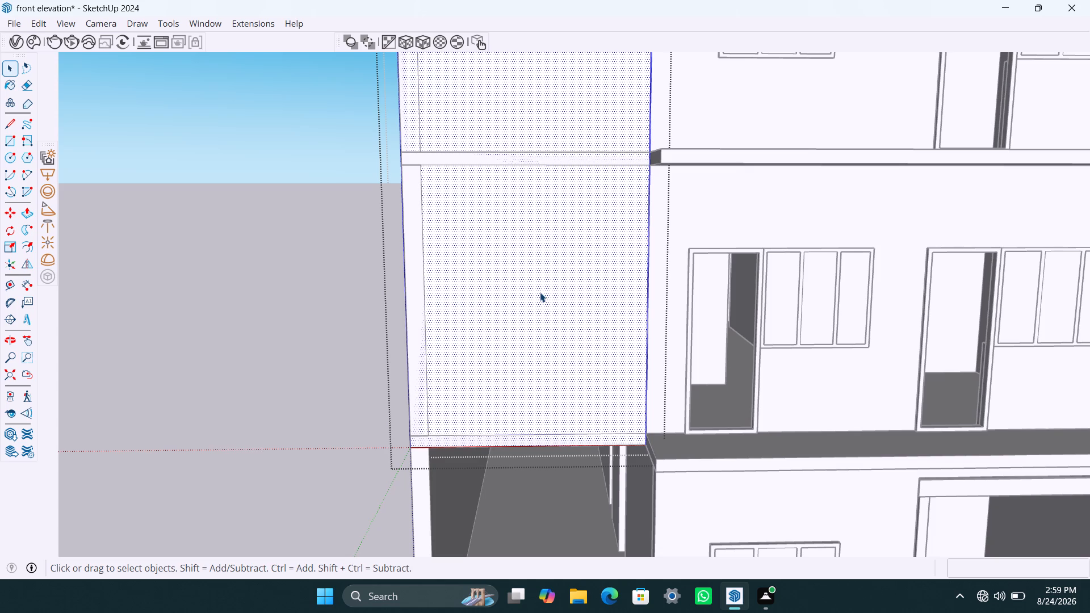
pyautogui.press('p')
pyautogui.click(540, 292)
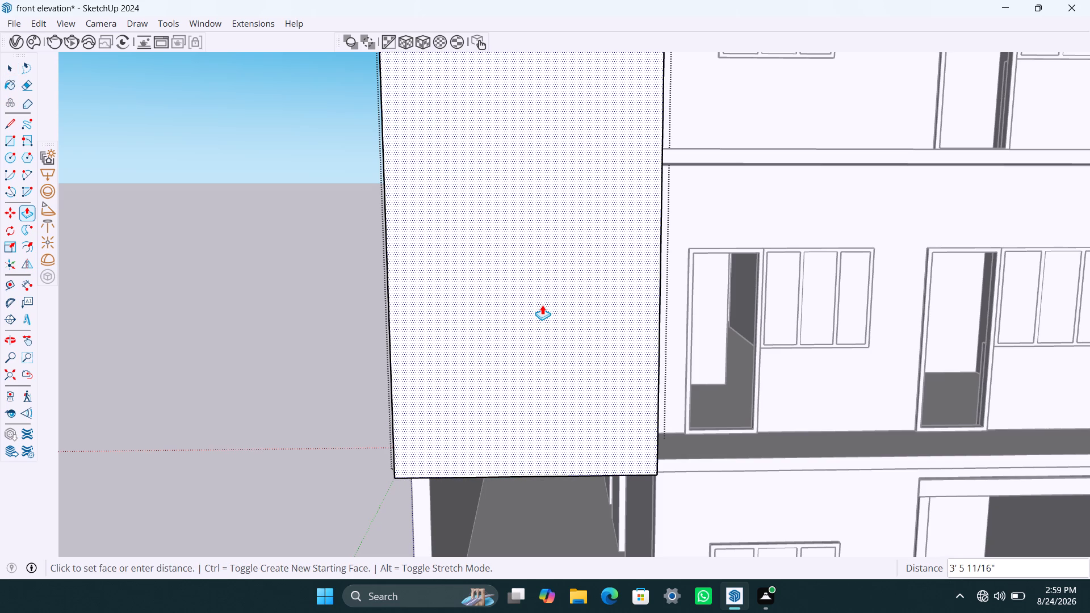
pyautogui.write('0.5"')
pyautogui.press('Return')
pyautogui.press('space')
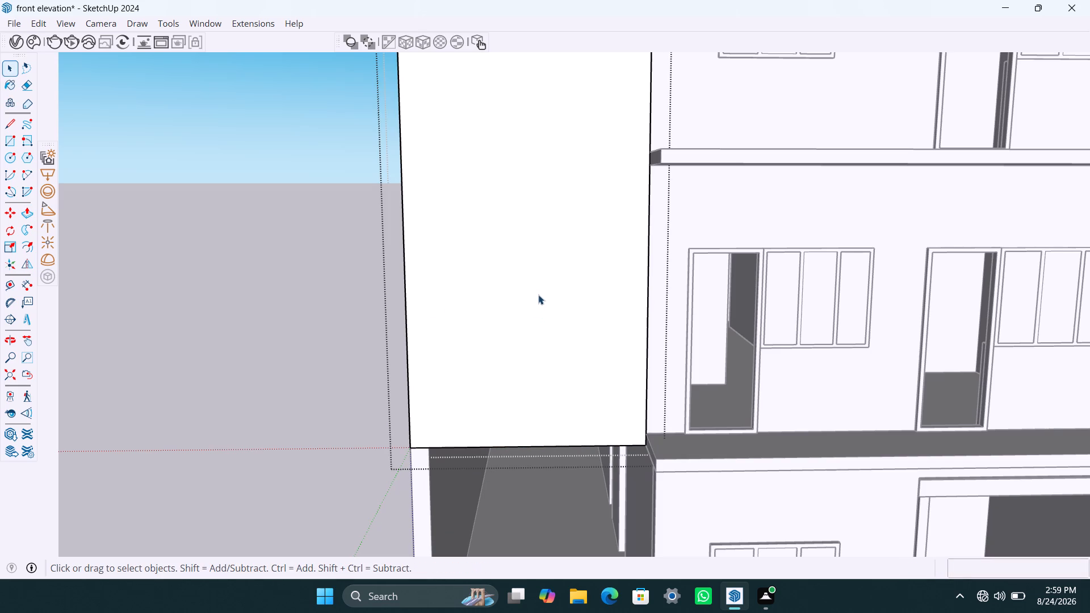
# Pull the panel's bottom face down about 2' 2 9/16" below the lowest floor slab, and close the panel group.
pyautogui.scroll(-5, 437, 396)
pyautogui.moveTo(485, 444); pyautogui.dragTo(516, 329, button='middle')
pyautogui.scroll(5, 509, 325)
pyautogui.moveTo(508, 324); pyautogui.dragTo(508, 285, button='middle')
pyautogui.scroll(17, 502, 302)
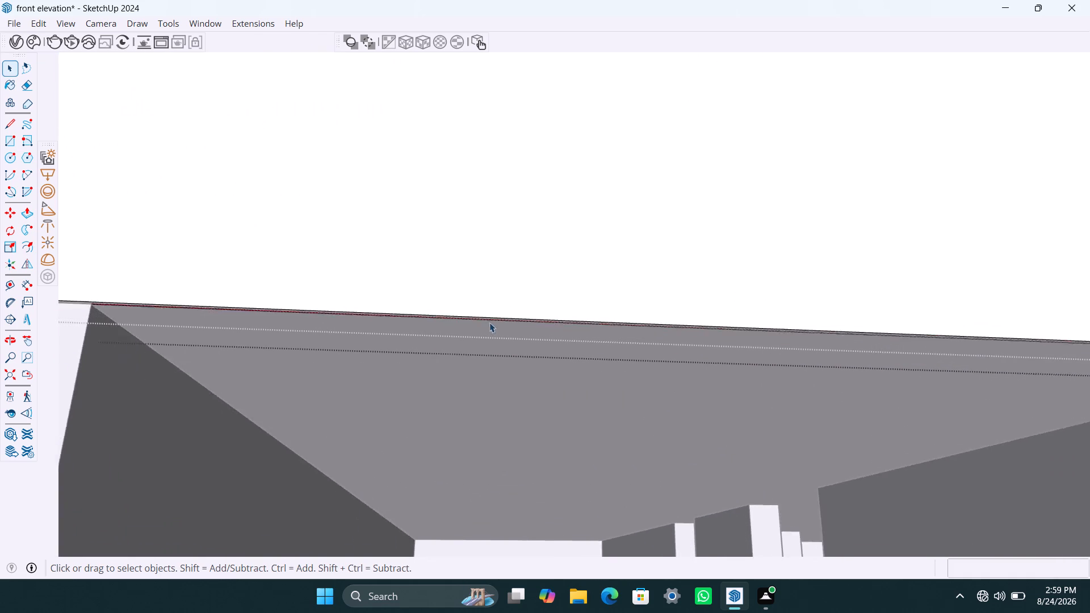
pyautogui.scroll(12, 489, 322)
pyautogui.click(497, 314)
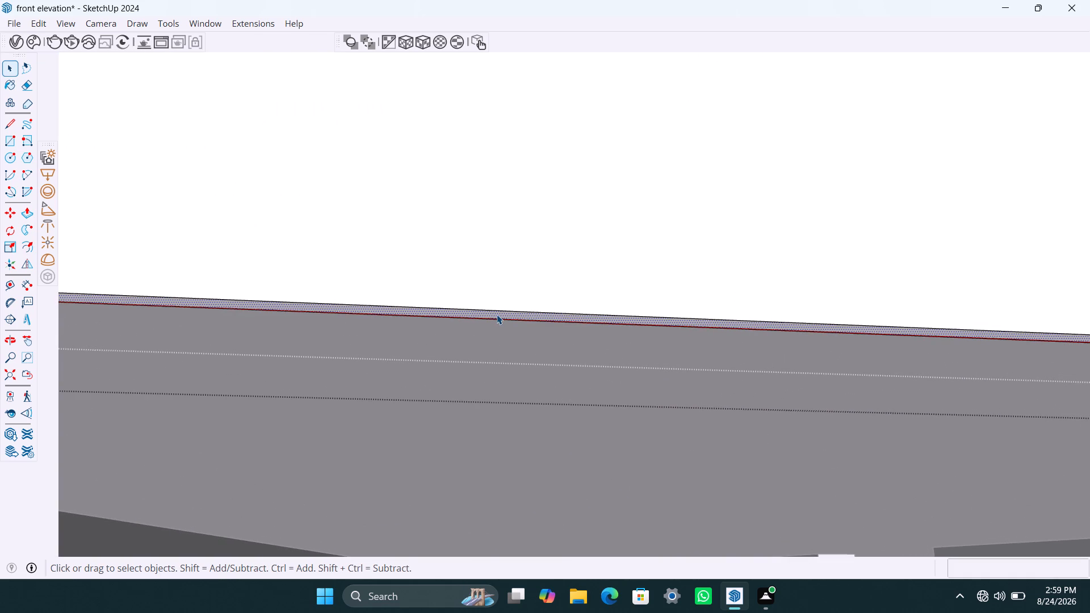
pyautogui.press('p')
pyautogui.click(496, 320)
pyautogui.scroll(-10, 494, 392)
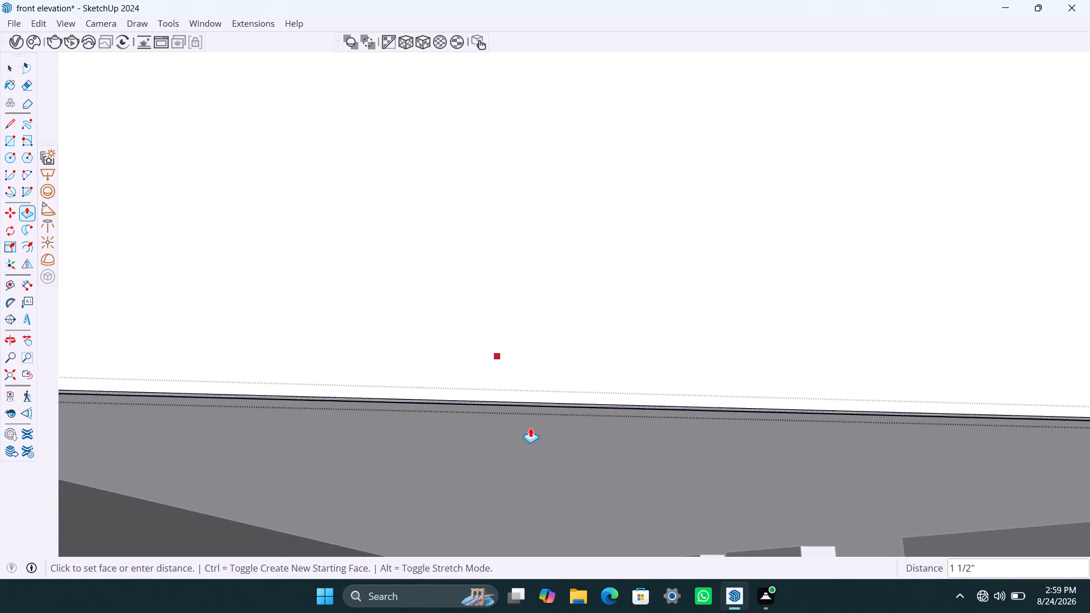
pyautogui.scroll(-3, 530, 427)
pyautogui.scroll(-20, 544, 419)
pyautogui.scroll(-11, 544, 419)
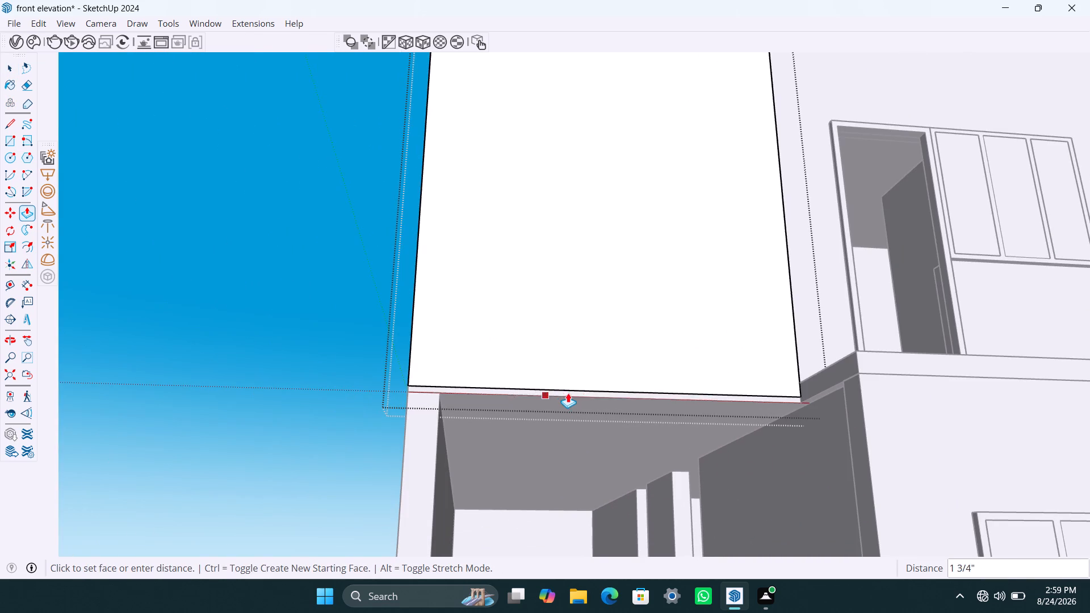
pyautogui.scroll(-4, 578, 446)
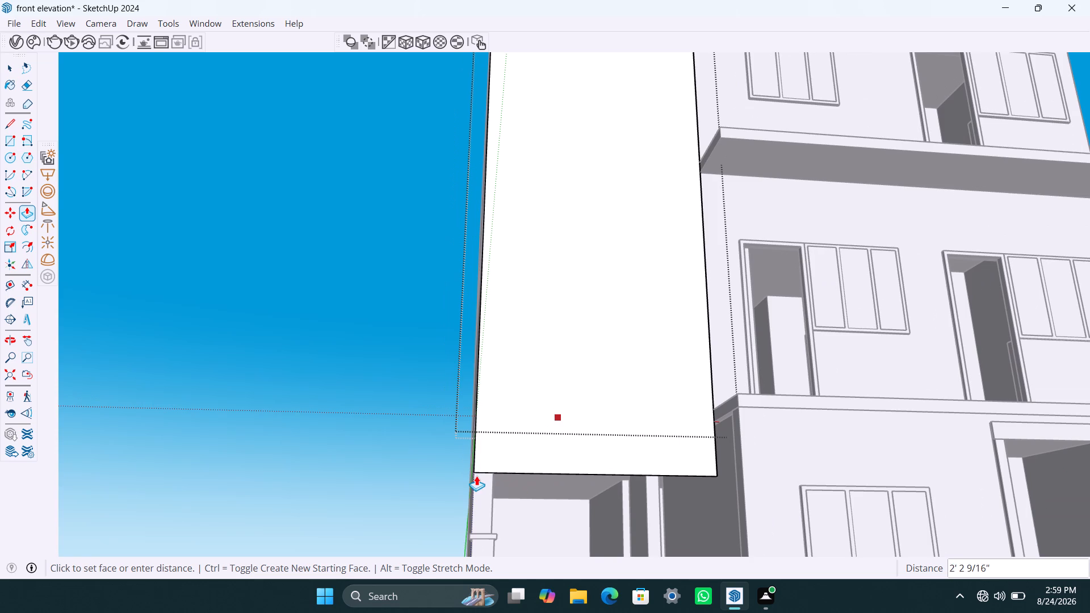
pyautogui.click(475, 478)
pyautogui.press('space')
pyautogui.click(395, 413)
pyautogui.scroll(-6, 465, 325)
pyautogui.moveTo(509, 335); pyautogui.dragTo(503, 358, button='middle')
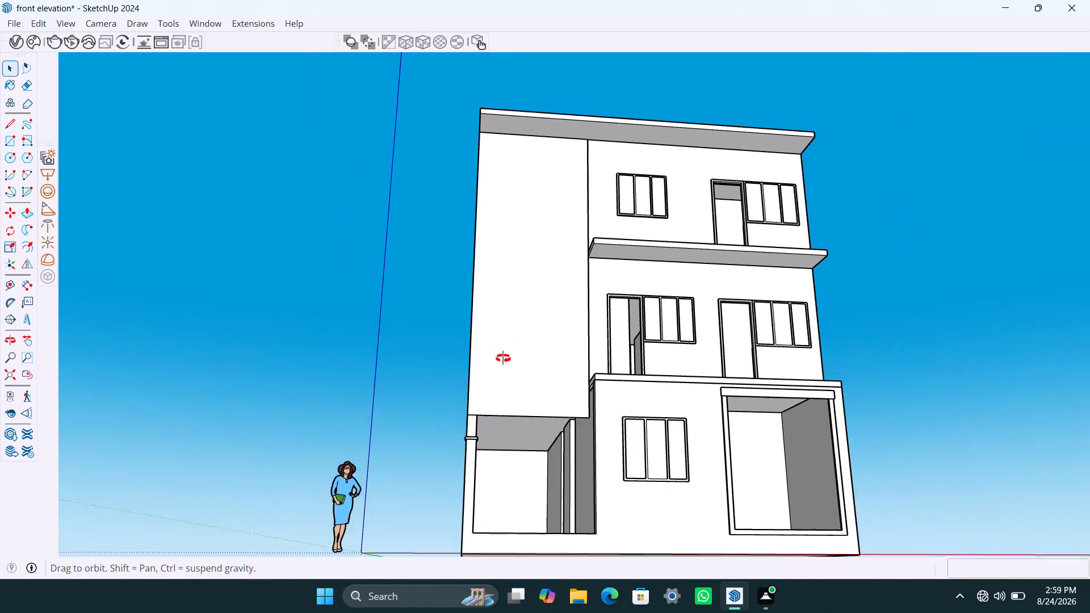
pyautogui.moveTo(503, 358); pyautogui.dragTo(443, 408, button='middle')
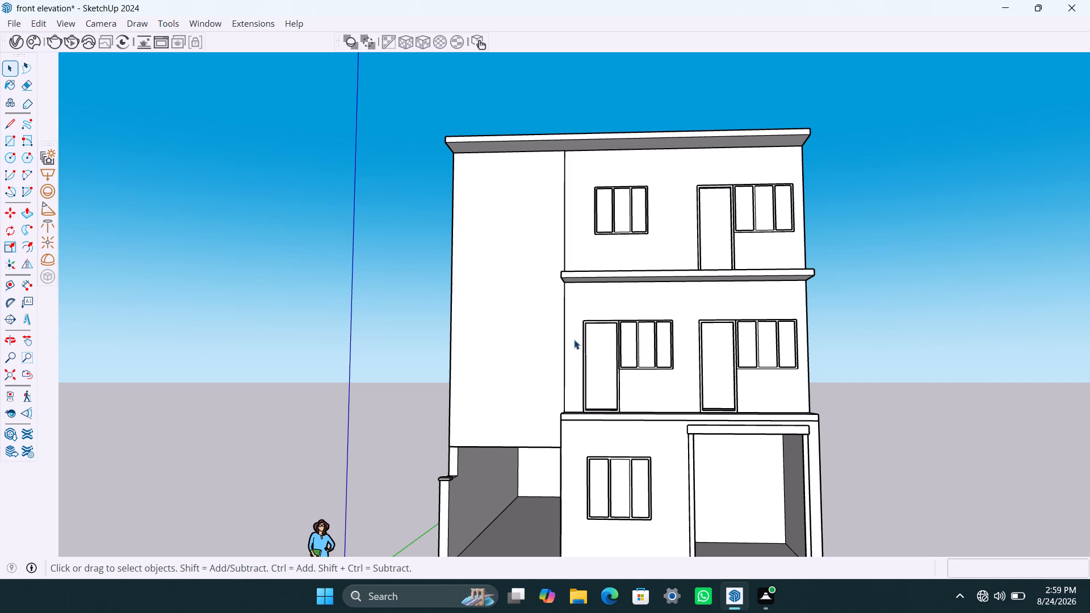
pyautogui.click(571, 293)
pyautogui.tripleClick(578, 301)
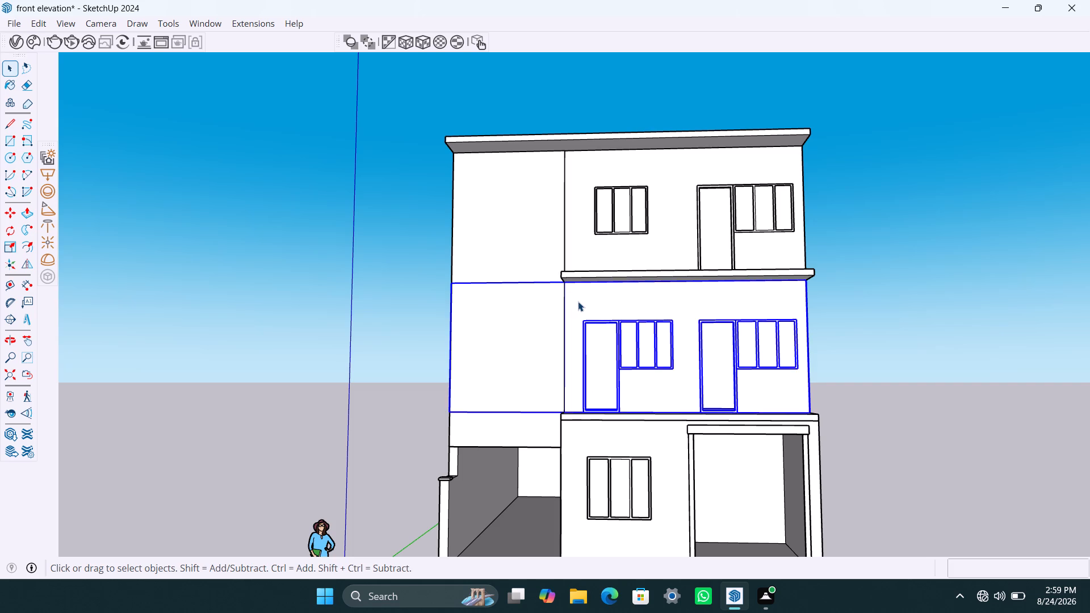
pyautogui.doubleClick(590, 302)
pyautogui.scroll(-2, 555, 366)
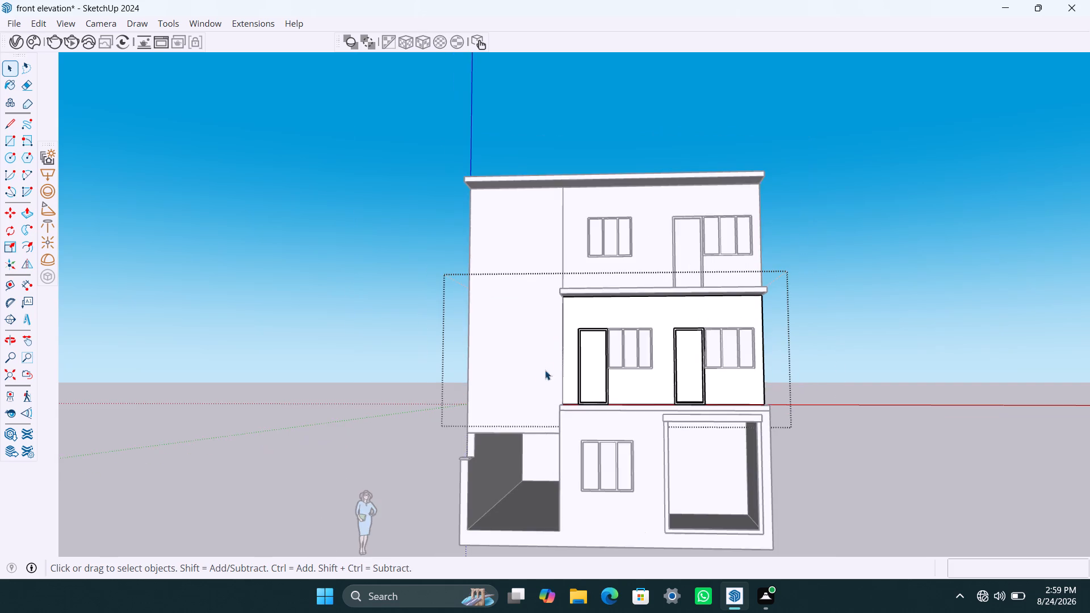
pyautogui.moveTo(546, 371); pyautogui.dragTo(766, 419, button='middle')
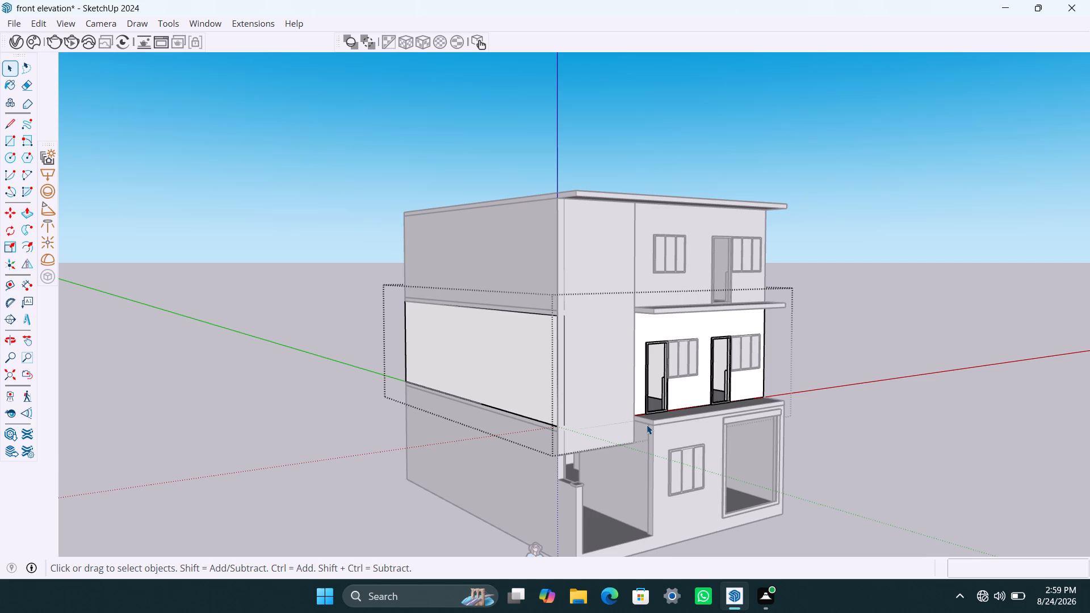
# Undo the thin panel over the side bay and the rectangle it came from, so the bay is open again.
pyautogui.hotkey('ctrl', 'z')
pyautogui.hotkey('ctrl', 'z')
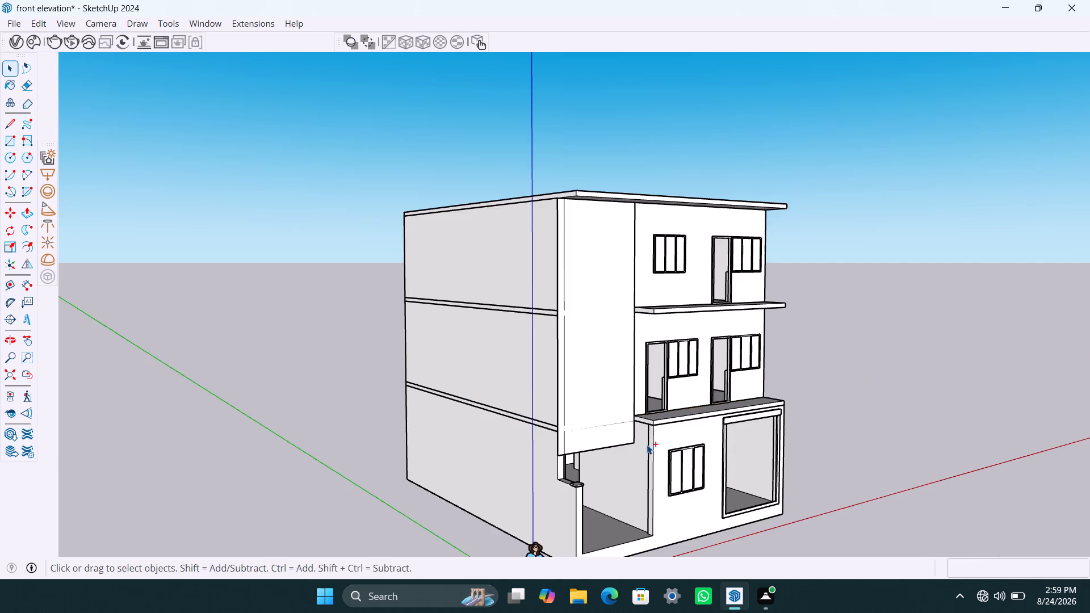
pyautogui.hotkey('ctrl', 'z')
pyautogui.hotkey('ctrl', 'z')
pyautogui.hotkey('ctrl', 'z')
pyautogui.hotkey('ctrl', 'z')
pyautogui.hotkey('ctrl', 'z')
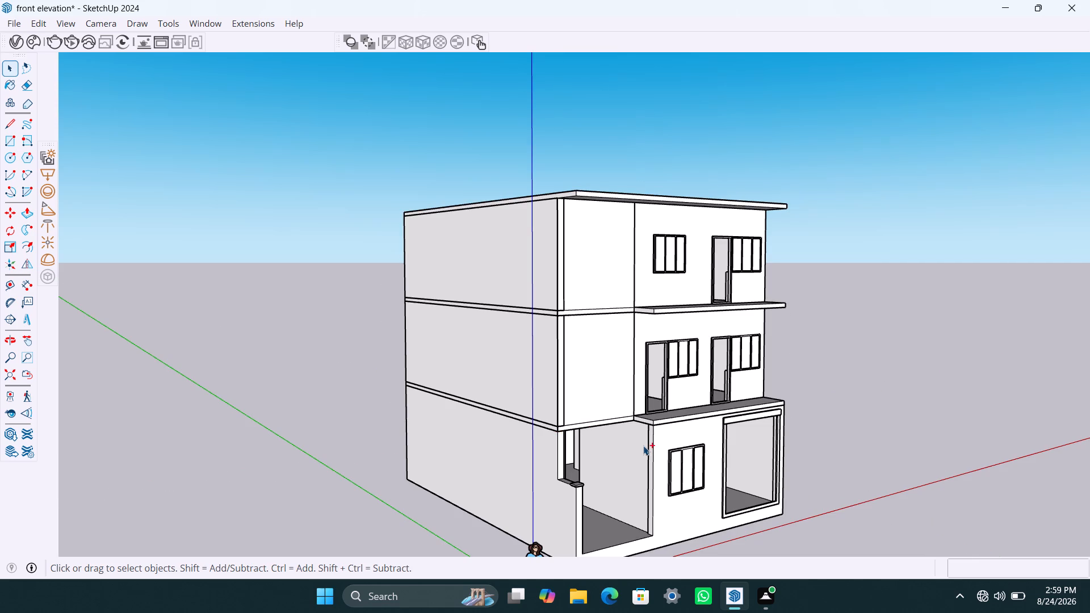
pyautogui.hotkey('ctrl', 'z')
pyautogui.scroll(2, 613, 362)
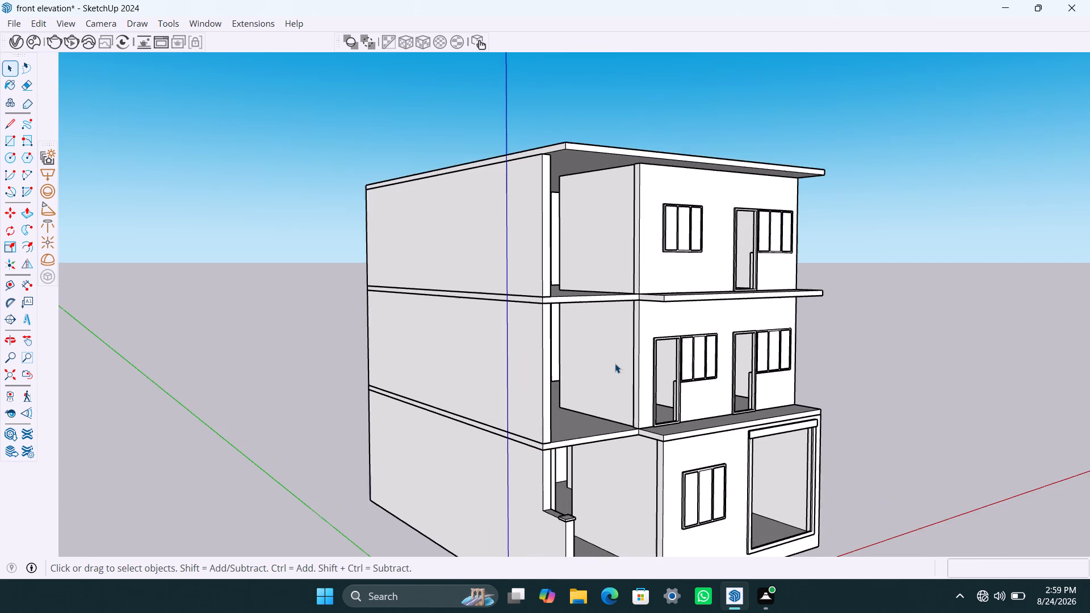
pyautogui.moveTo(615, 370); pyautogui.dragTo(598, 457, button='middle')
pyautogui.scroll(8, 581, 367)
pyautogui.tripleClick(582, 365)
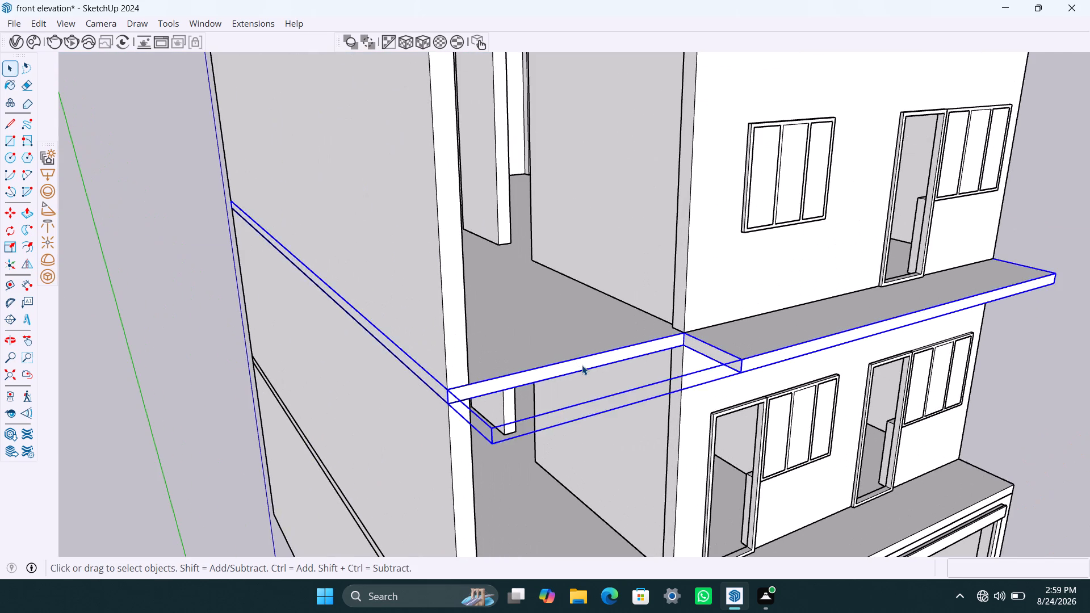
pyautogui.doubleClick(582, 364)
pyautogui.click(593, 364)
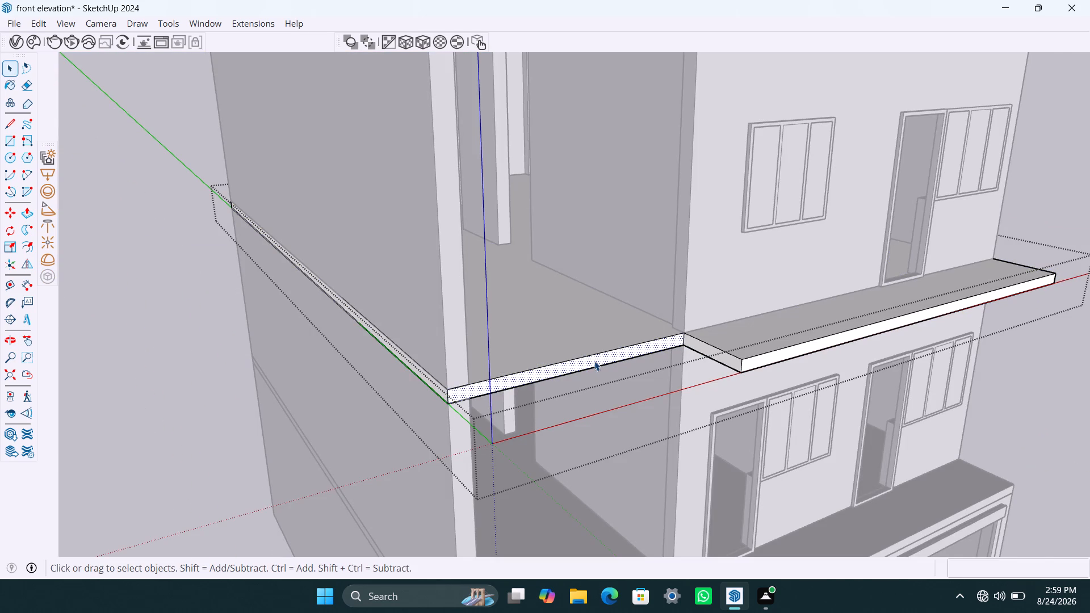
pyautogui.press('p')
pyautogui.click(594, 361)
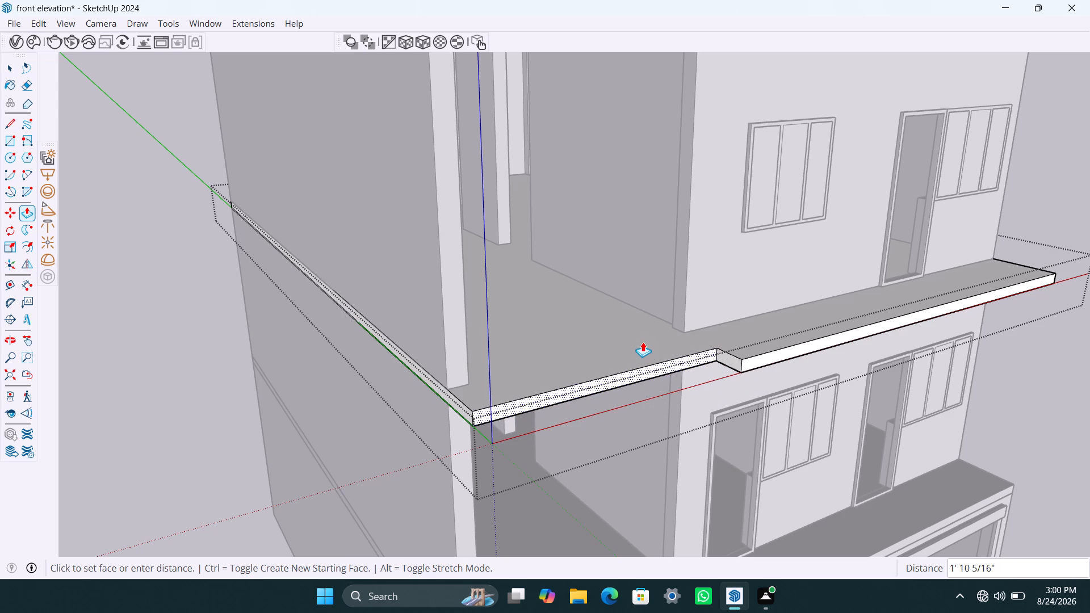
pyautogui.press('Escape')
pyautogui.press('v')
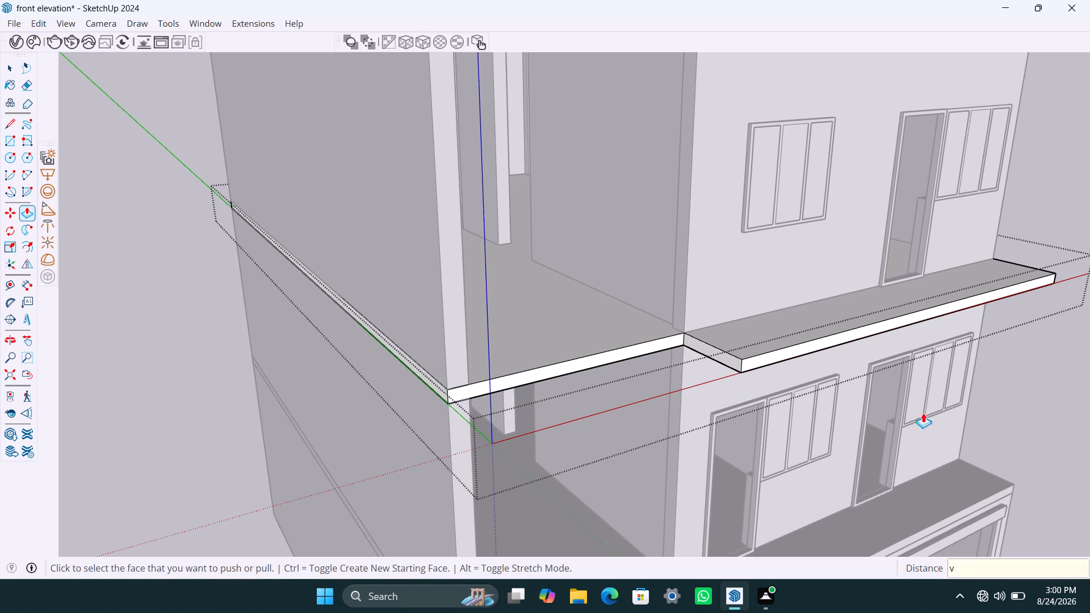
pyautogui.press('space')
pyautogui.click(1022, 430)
# Scale the top floor's wall group from its front to a depth of 36' along the green axis.
pyautogui.scroll(-4, 896, 474)
pyautogui.moveTo(803, 510); pyautogui.dragTo(589, 480, button='middle')
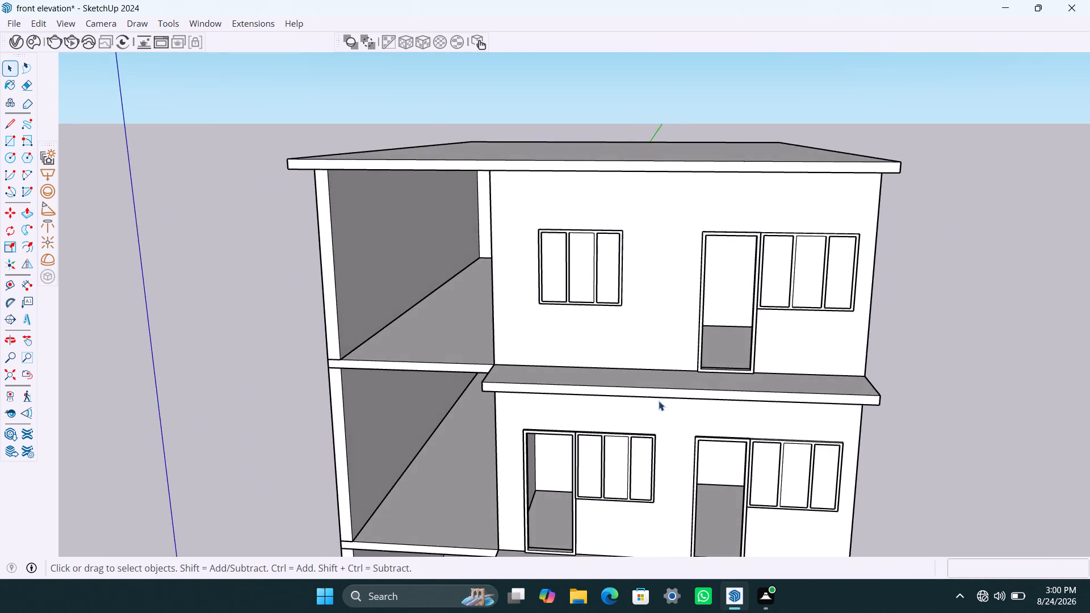
pyautogui.scroll(-4, 663, 400)
pyautogui.click(597, 306)
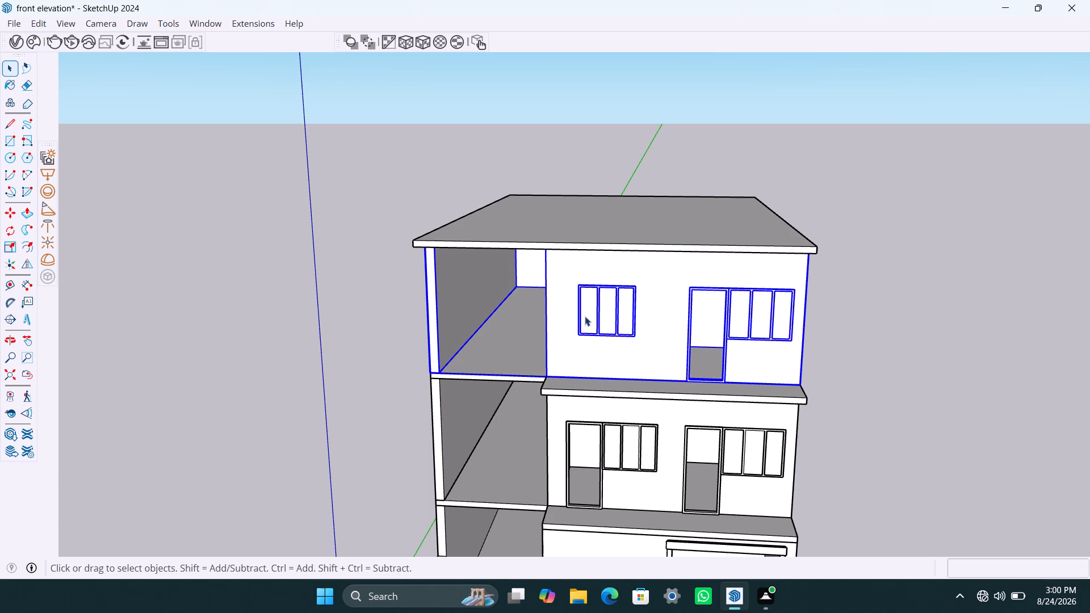
pyautogui.press('s')
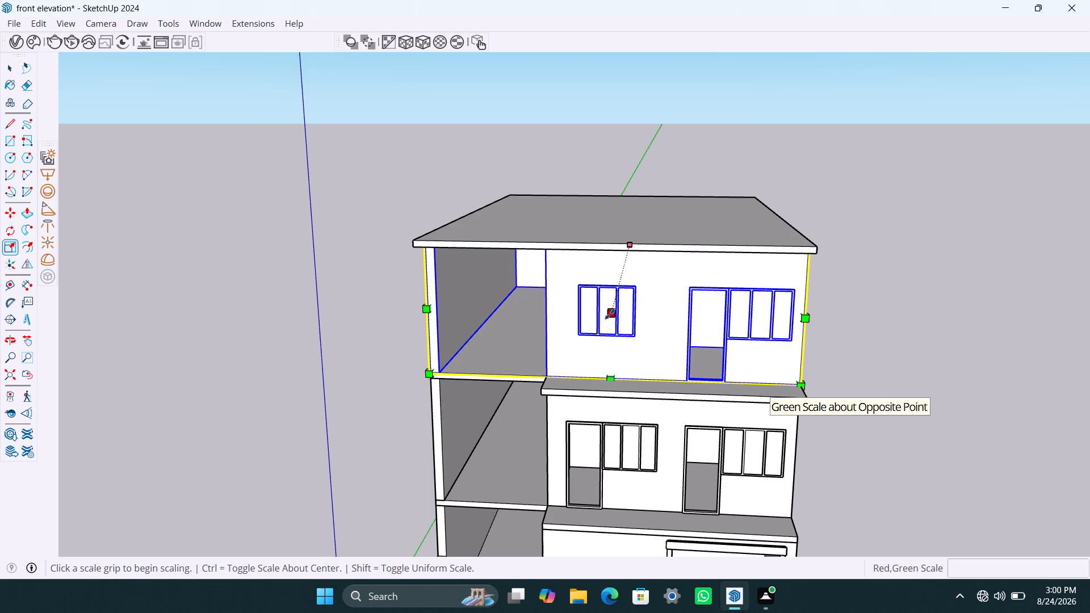
pyautogui.click(610, 314)
pyautogui.write('36')
pyautogui.press("'")
pyautogui.press('Return')
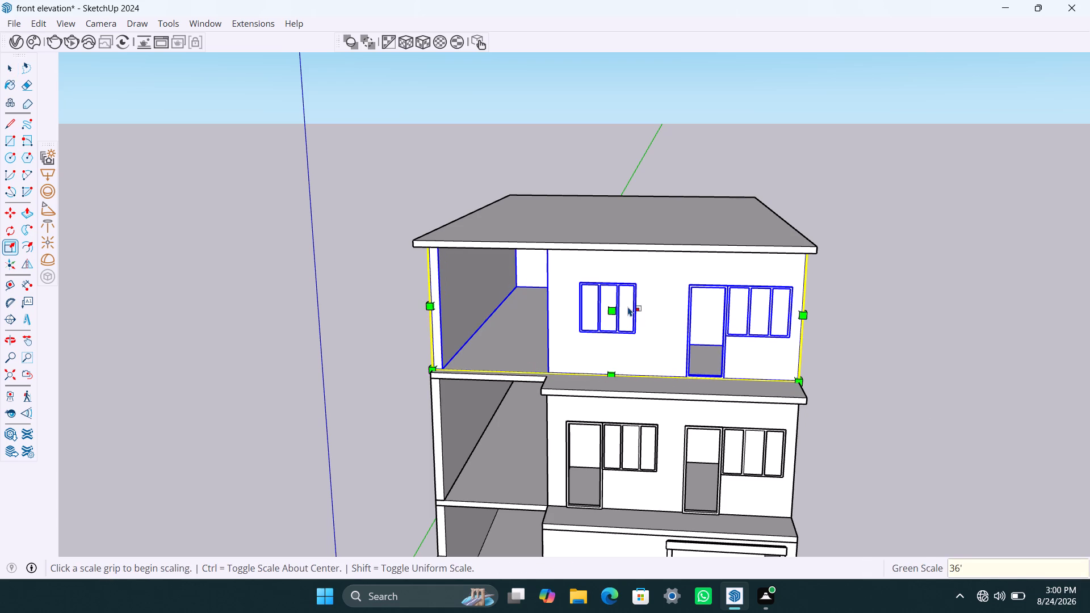
pyautogui.press('space')
# Scale the middle floor's wall group from its front to a depth of 36' along the green axis.
pyautogui.click(563, 458)
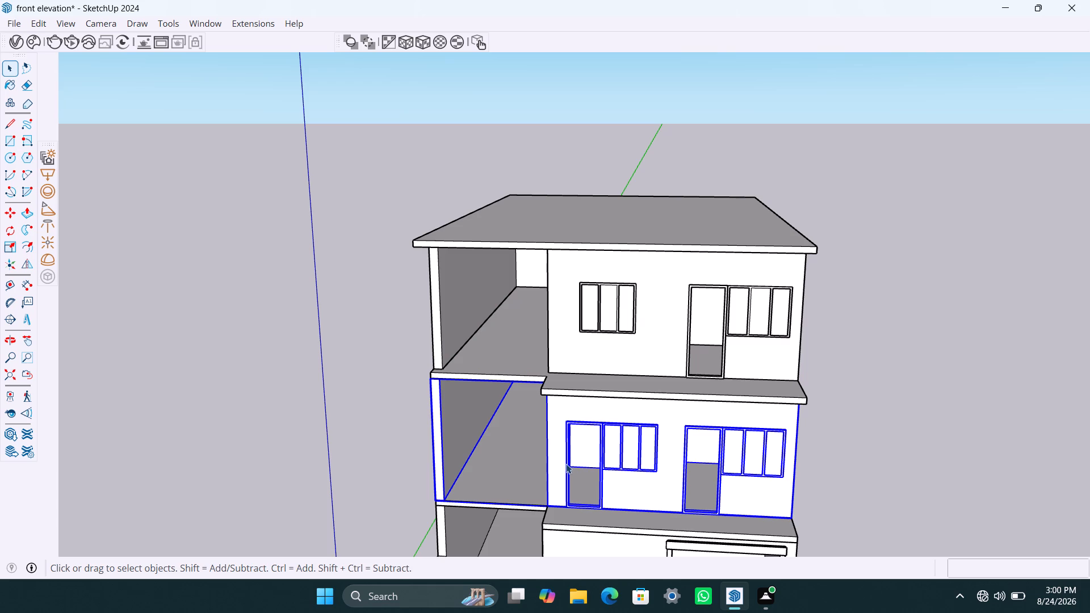
pyautogui.press('s')
pyautogui.click(611, 453)
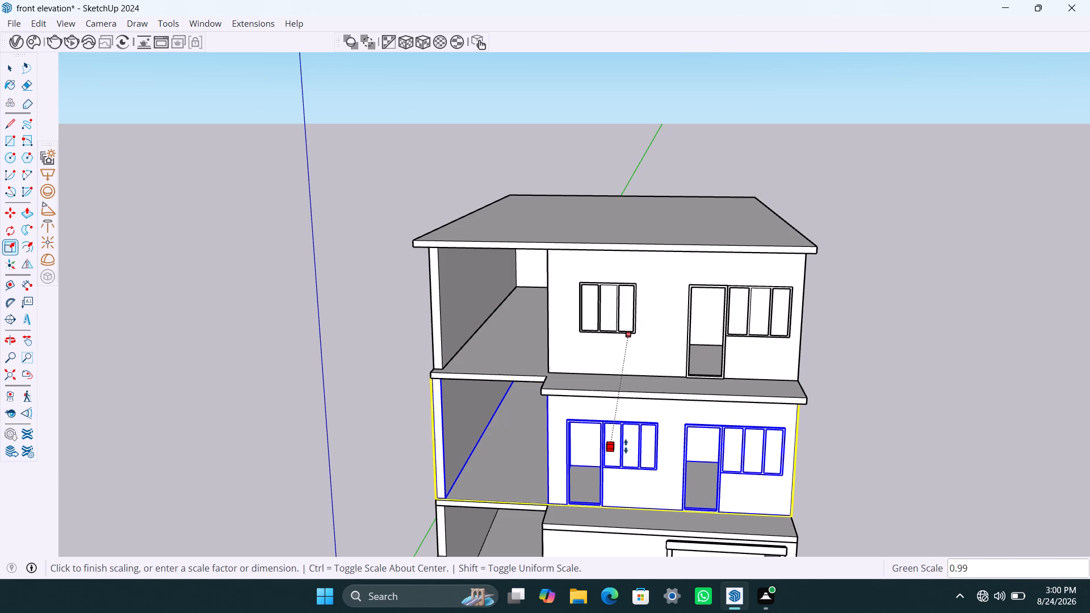
pyautogui.write("36'")
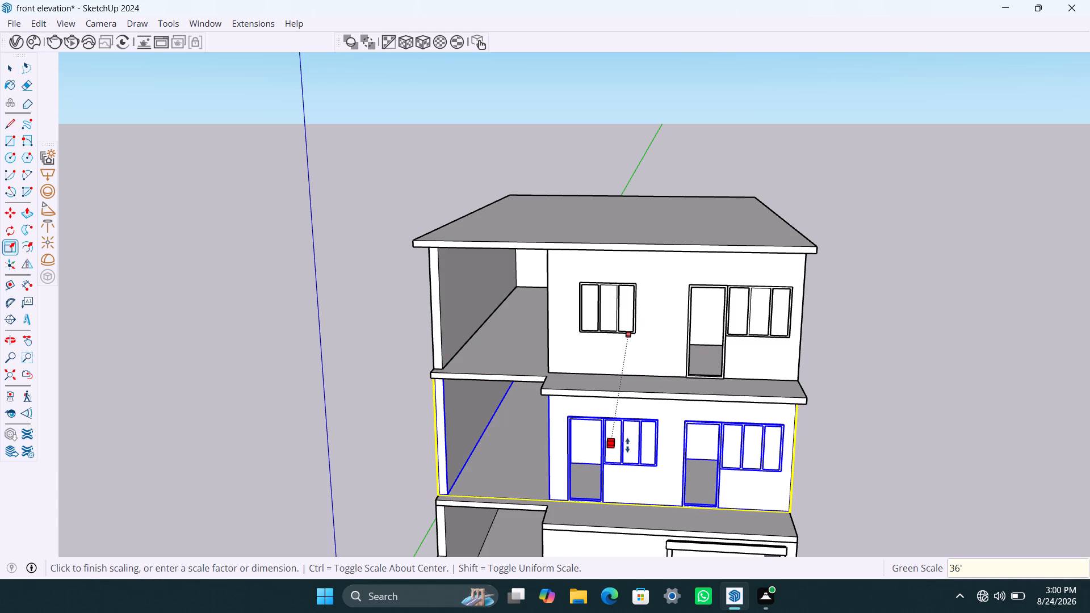
pyautogui.press('Return')
pyautogui.press('space')
# Open the lowest floor slab group and extrude the recessed front face at the side bay by 1'.
pyautogui.scroll(-3, 535, 524)
pyautogui.moveTo(539, 522); pyautogui.dragTo(610, 528, button='middle')
pyautogui.scroll(6, 544, 527)
pyautogui.click(550, 514)
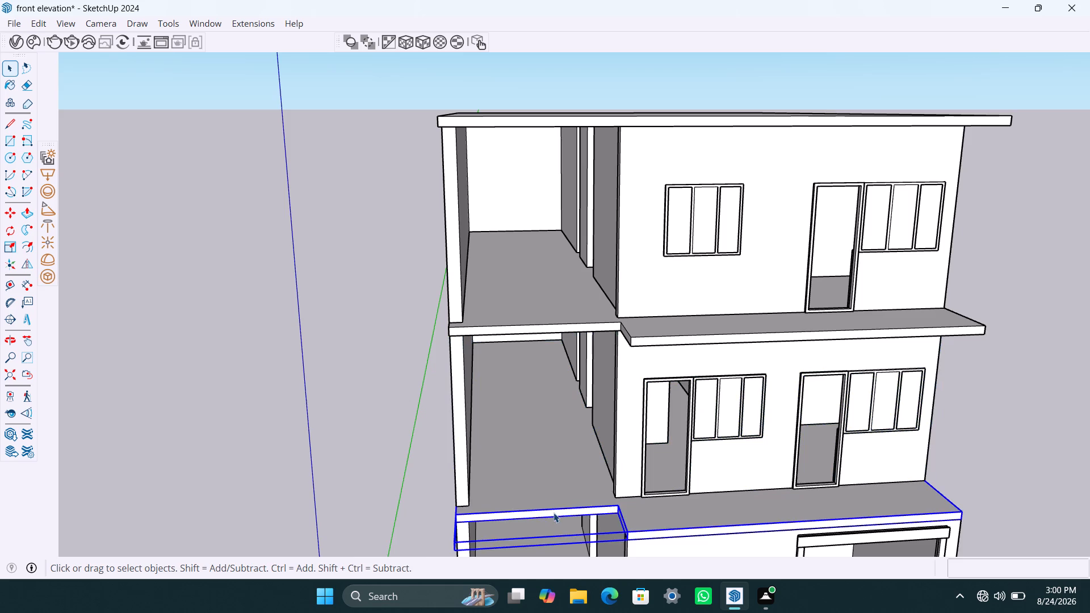
pyautogui.doubleClick(554, 513)
pyautogui.click(558, 513)
pyautogui.press('p')
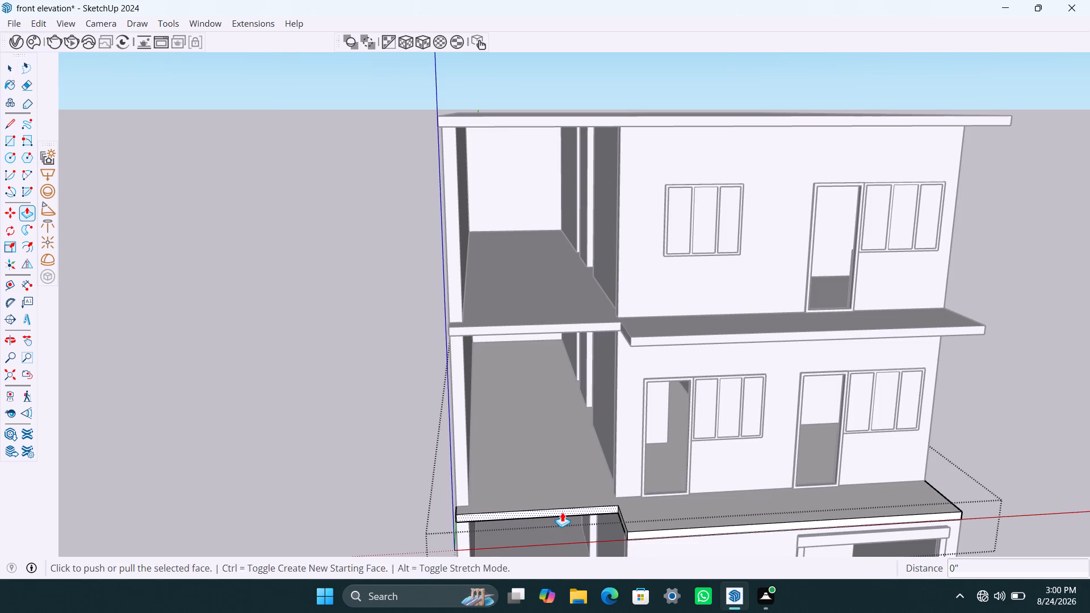
pyautogui.click(562, 512)
pyautogui.write("1'")
pyautogui.press('Return')
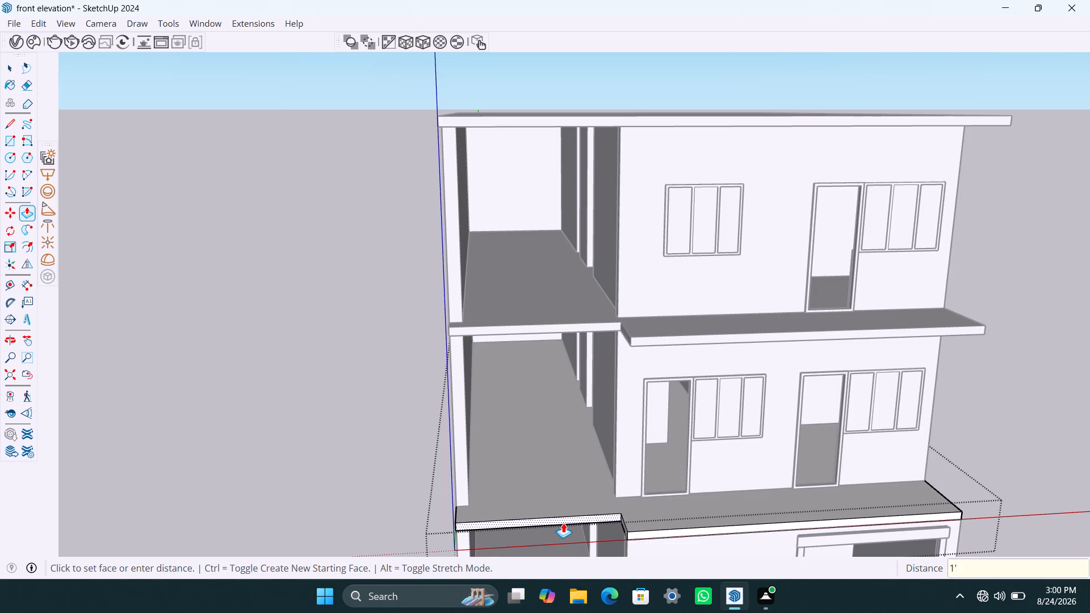
pyautogui.press('space')
# Open the slab group below the top floor, extrude its recessed side-bay front face by 1', and close the group.
pyautogui.click(560, 327)
pyautogui.tripleClick(564, 329)
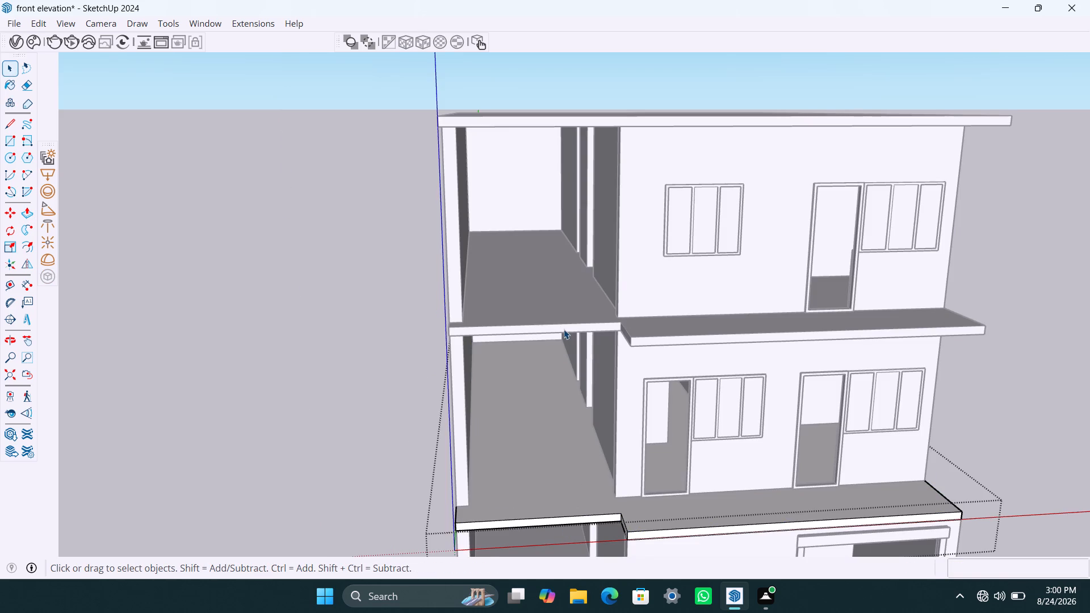
pyautogui.click(564, 329)
pyautogui.click(568, 327)
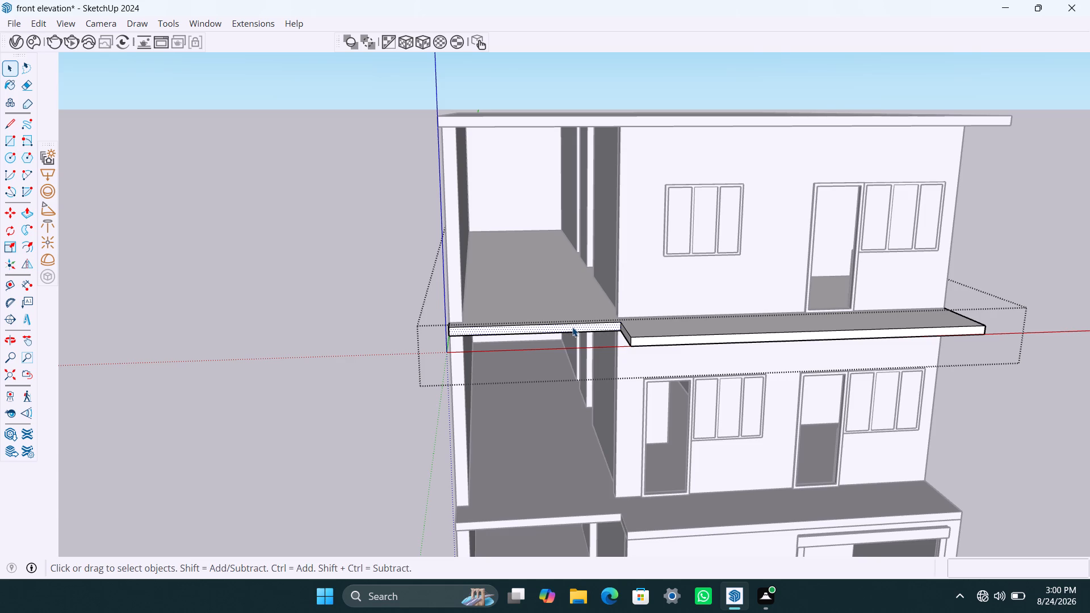
pyautogui.press('p')
pyautogui.click(572, 327)
pyautogui.write("1'")
pyautogui.press('Return')
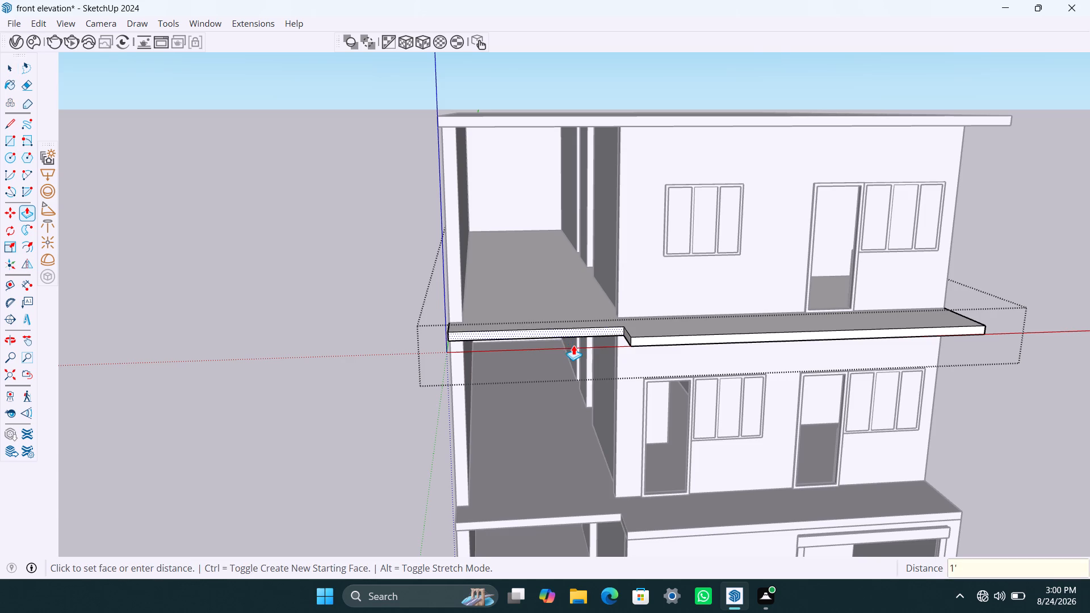
pyautogui.press('space')
pyautogui.click(1069, 251)
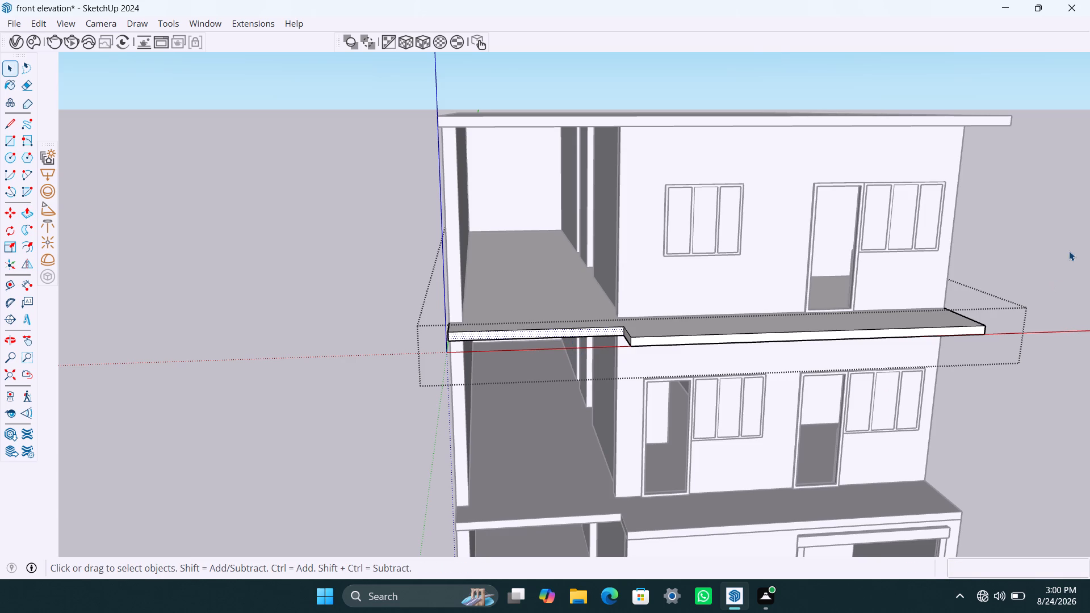
# Open the top floor's wall group and pull the outer side wall's front end face forward about 2' to the slab's edge.
pyautogui.scroll(-3, 643, 384)
pyautogui.moveTo(638, 391); pyautogui.dragTo(717, 538, button='middle')
pyautogui.scroll(9, 680, 418)
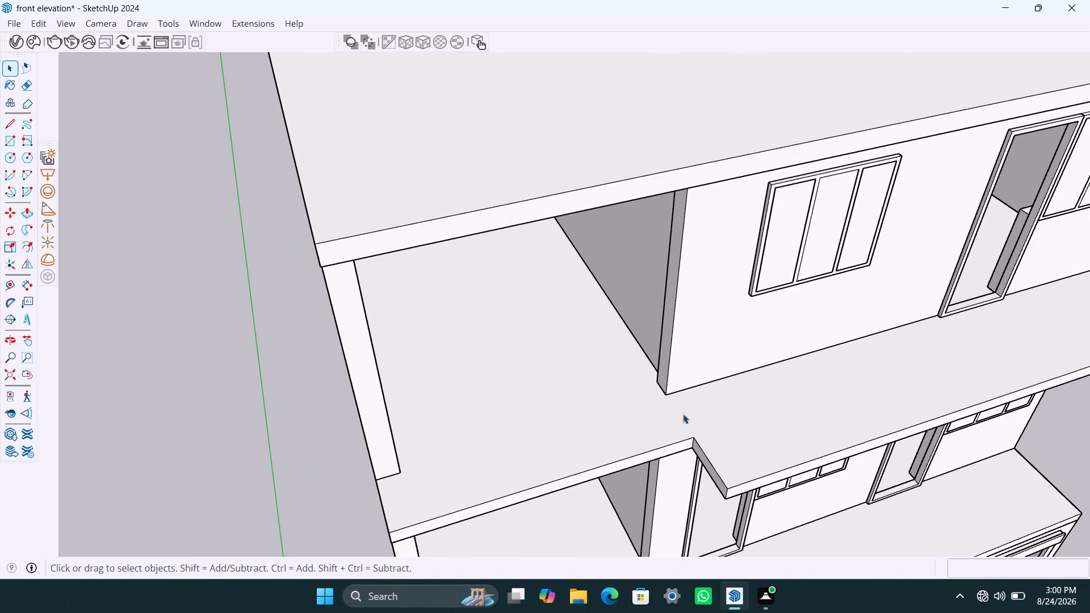
pyautogui.scroll(-6, 730, 411)
pyautogui.moveTo(730, 418); pyautogui.dragTo(585, 403, button='middle')
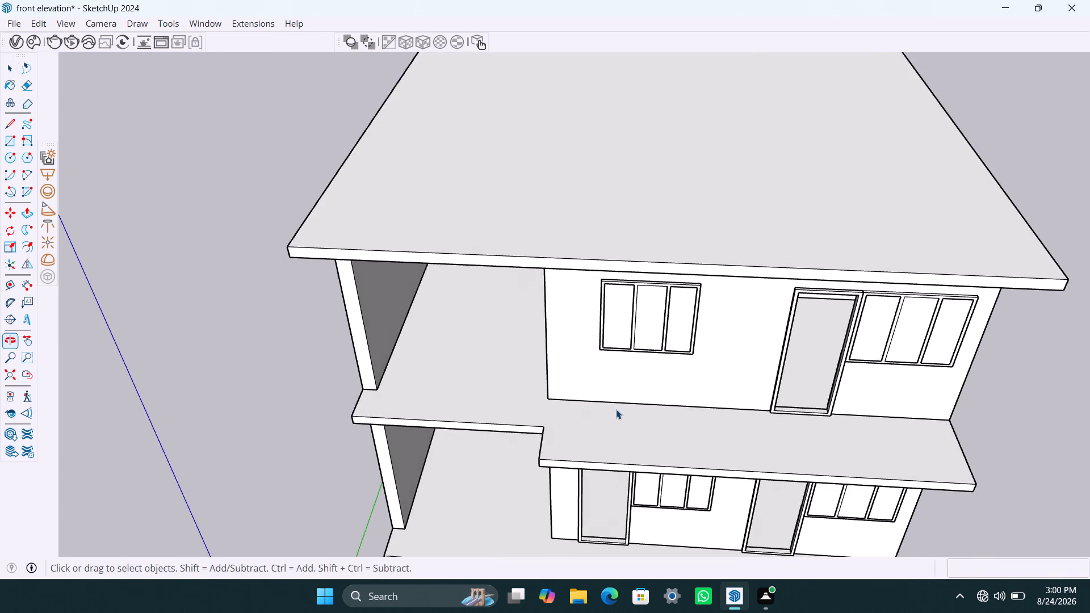
pyautogui.scroll(-6, 617, 412)
pyautogui.moveTo(660, 435); pyautogui.dragTo(597, 417, button='middle')
pyautogui.scroll(-5, 614, 452)
pyautogui.moveTo(629, 460); pyautogui.dragTo(657, 454, button='middle')
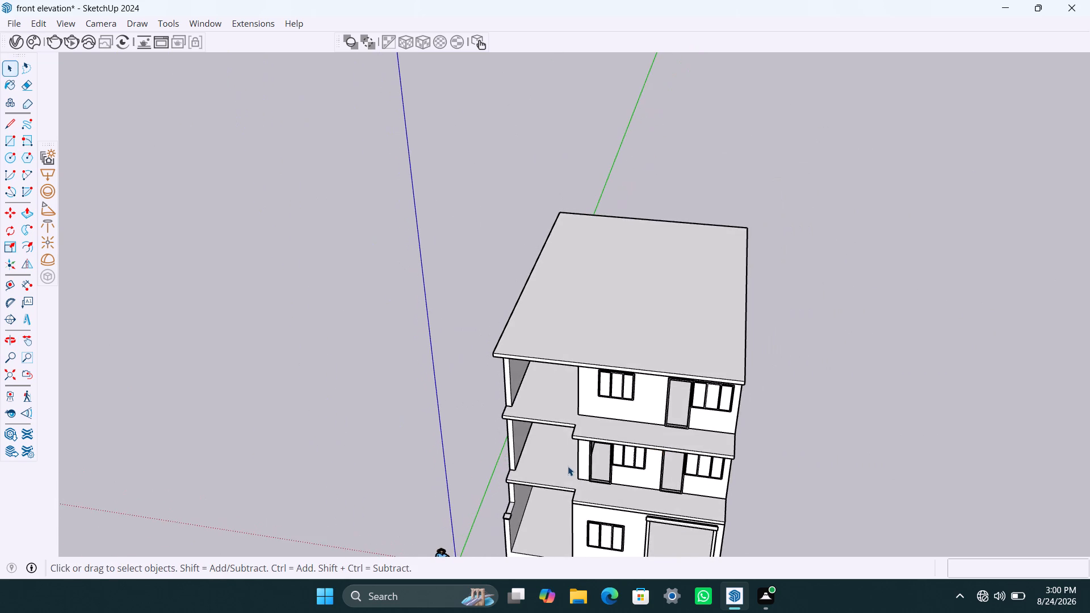
pyautogui.scroll(-3, 572, 475)
pyautogui.moveTo(624, 510); pyautogui.dragTo(662, 498, button='middle')
pyautogui.scroll(4, 555, 442)
pyautogui.moveTo(576, 475); pyautogui.dragTo(607, 480, button='middle')
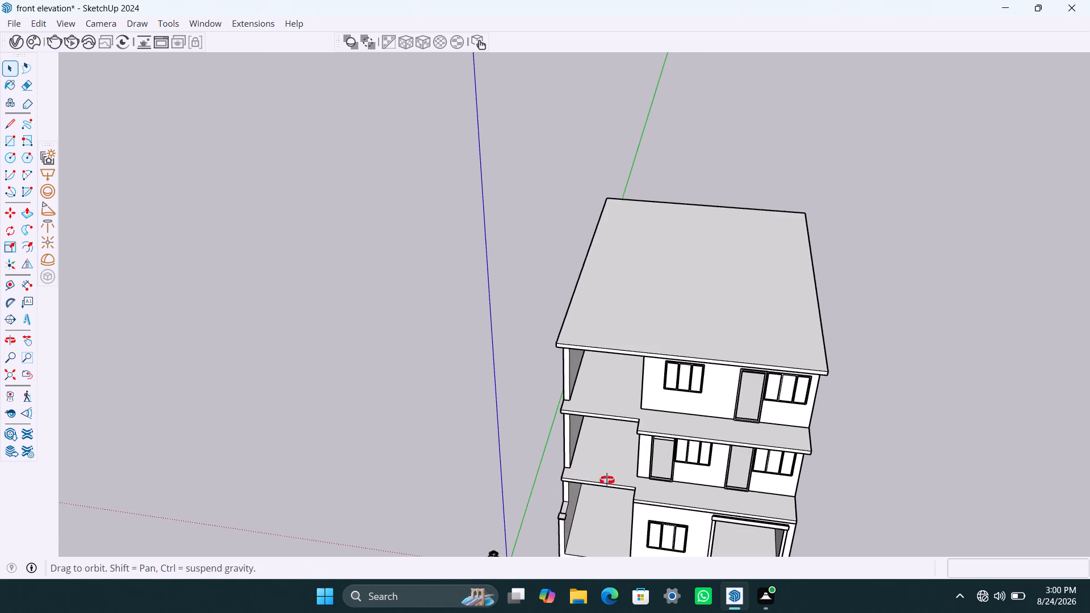
pyautogui.moveTo(607, 480); pyautogui.dragTo(611, 480, button='middle')
pyautogui.scroll(4, 599, 444)
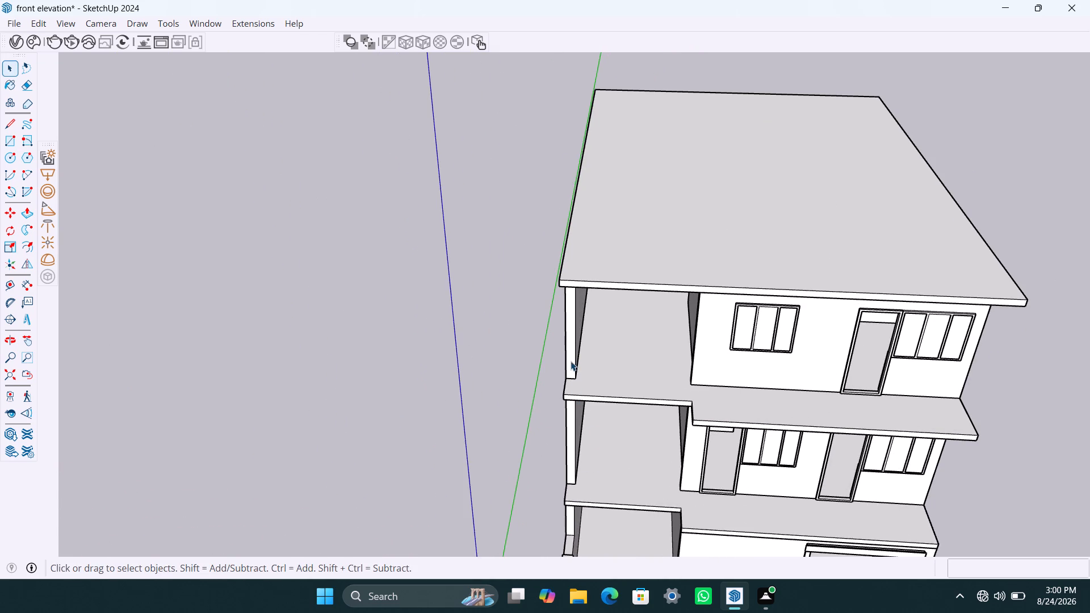
pyautogui.click(571, 361)
pyautogui.tripleClick(570, 362)
pyautogui.click(573, 365)
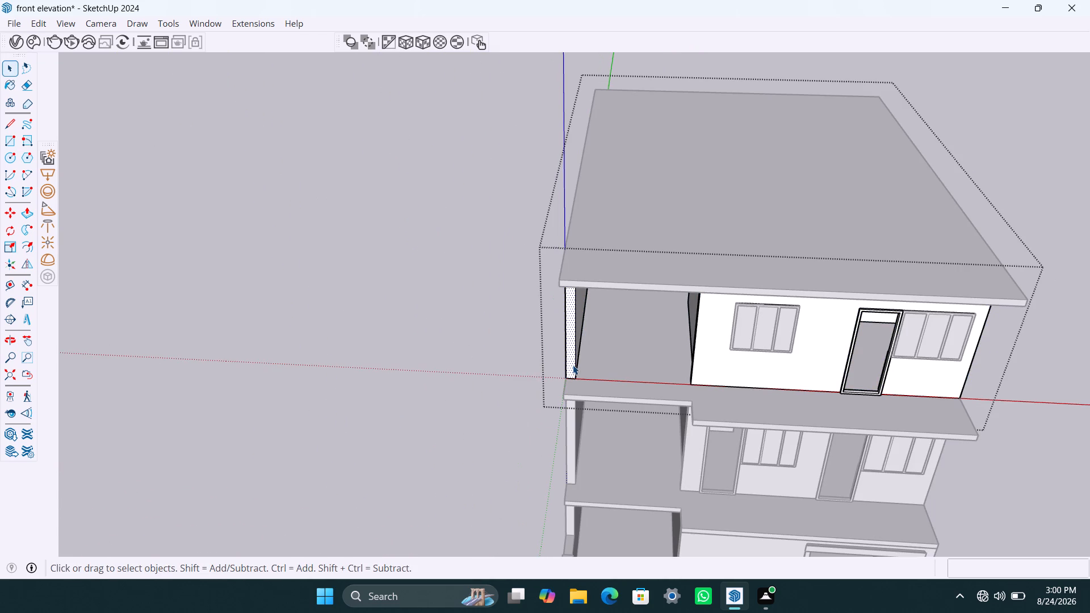
pyautogui.press('p')
pyautogui.click(573, 365)
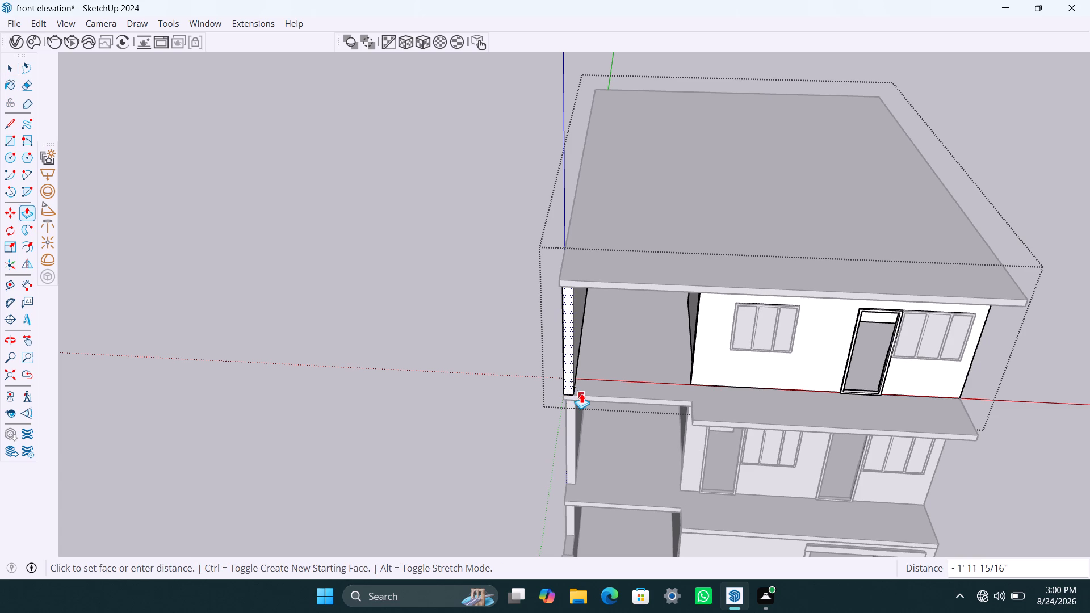
pyautogui.click(581, 393)
pyautogui.press('space')
# Open the middle floor's wall group, pull the outer side wall's front end face forward to the slab's edge, and close the group.
pyautogui.click(576, 435)
pyautogui.tripleClick(574, 443)
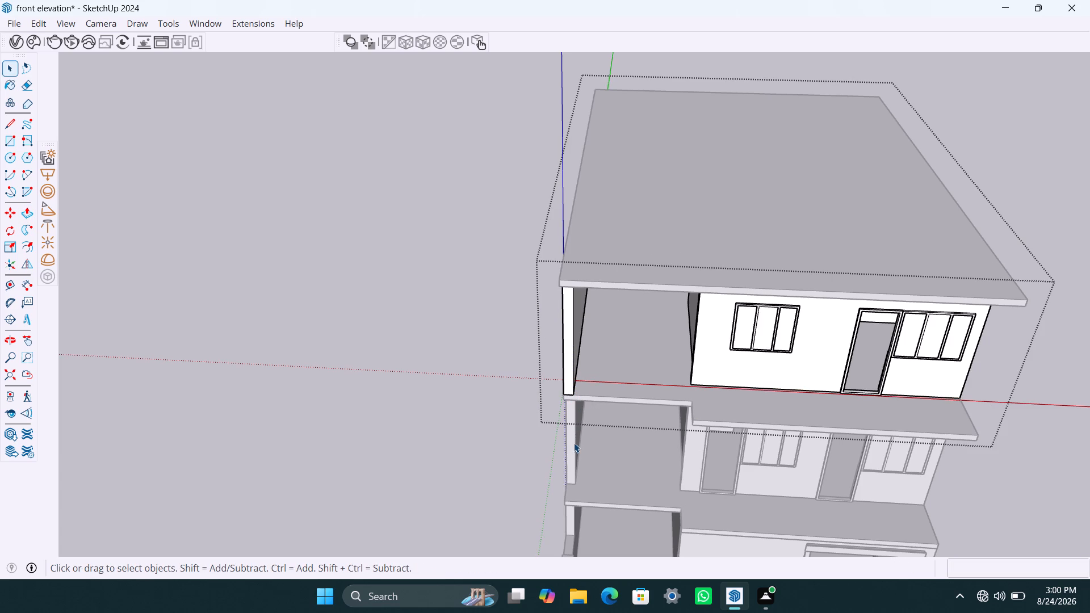
pyautogui.doubleClick(572, 444)
pyautogui.click(569, 446)
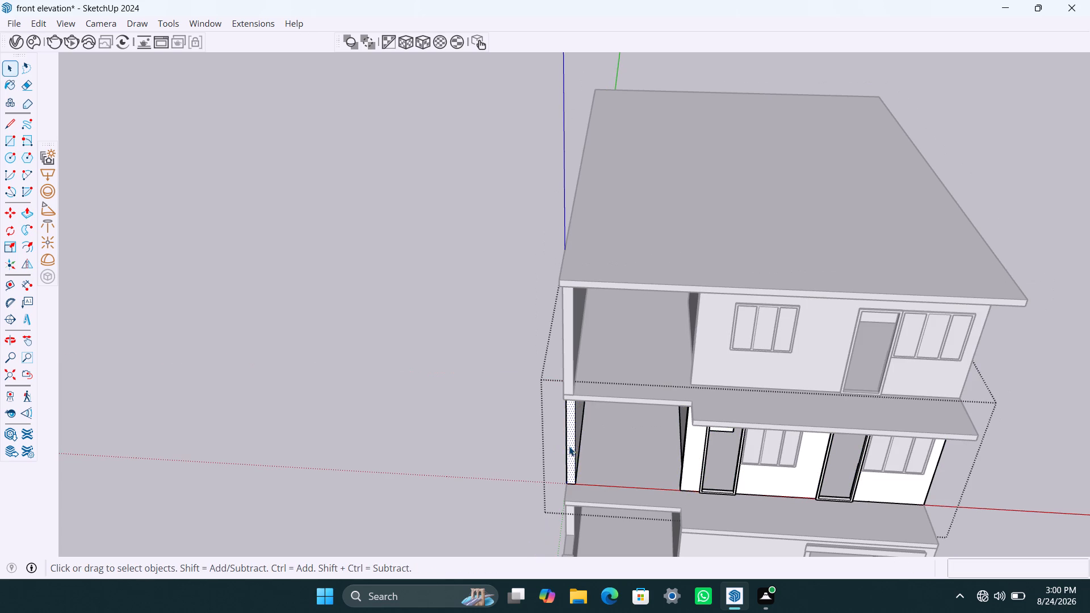
pyautogui.press('p')
pyautogui.click(568, 451)
pyautogui.click(596, 502)
pyautogui.press('space')
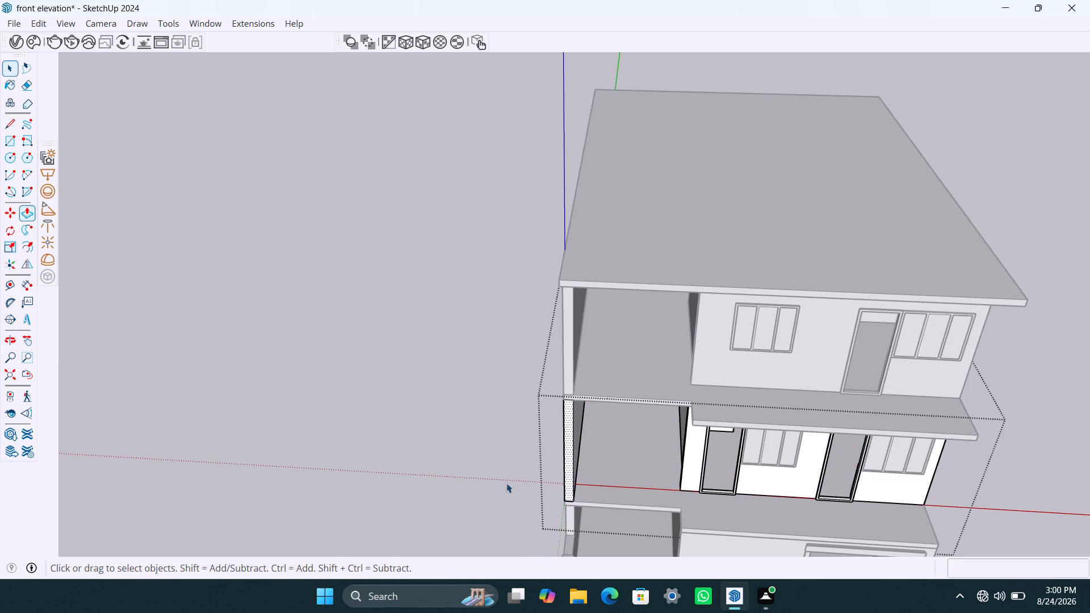
pyautogui.click(486, 468)
# Examine the front elevation and how the side bay's walls and slabs line up across the three storeys.
pyautogui.scroll(-5, 486, 447)
pyautogui.tripleClick(455, 383)
pyautogui.scroll(-3, 550, 435)
pyautogui.moveTo(585, 435); pyautogui.dragTo(617, 329, button='middle')
pyautogui.scroll(5, 590, 317)
pyautogui.moveTo(548, 343); pyautogui.dragTo(543, 288, button='middle')
pyautogui.scroll(-3, 555, 319)
pyautogui.moveTo(558, 334); pyautogui.dragTo(544, 275, button='middle')
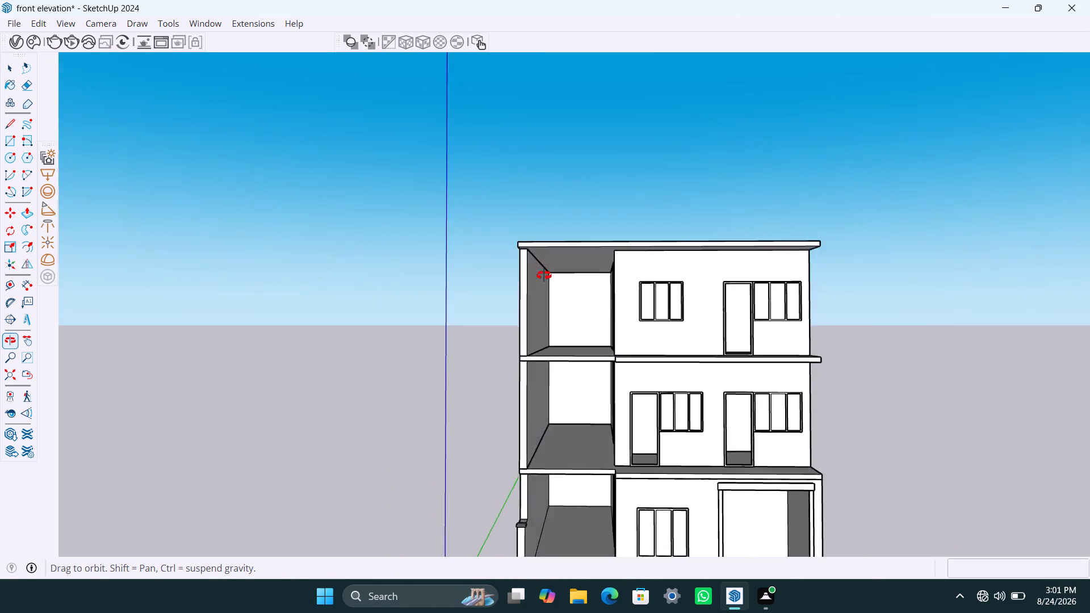
# Draw a rectangle of about 9' 9" by 22' 6" across the side bay's two upper storeys, group it, and open the group.
pyautogui.moveTo(544, 275); pyautogui.dragTo(550, 248, button='middle')
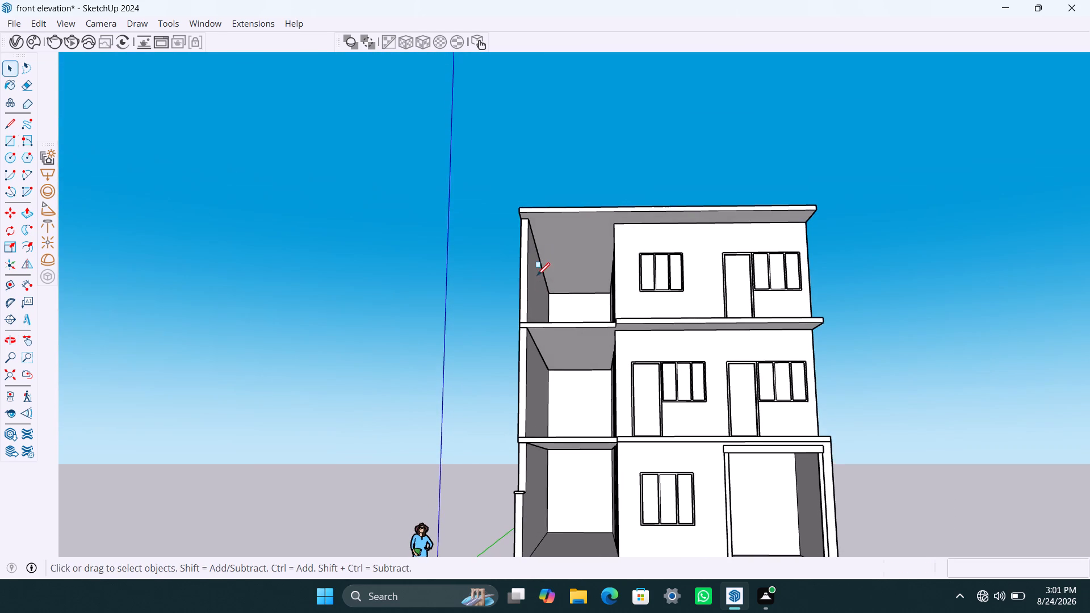
pyautogui.press('r')
pyautogui.click(522, 220)
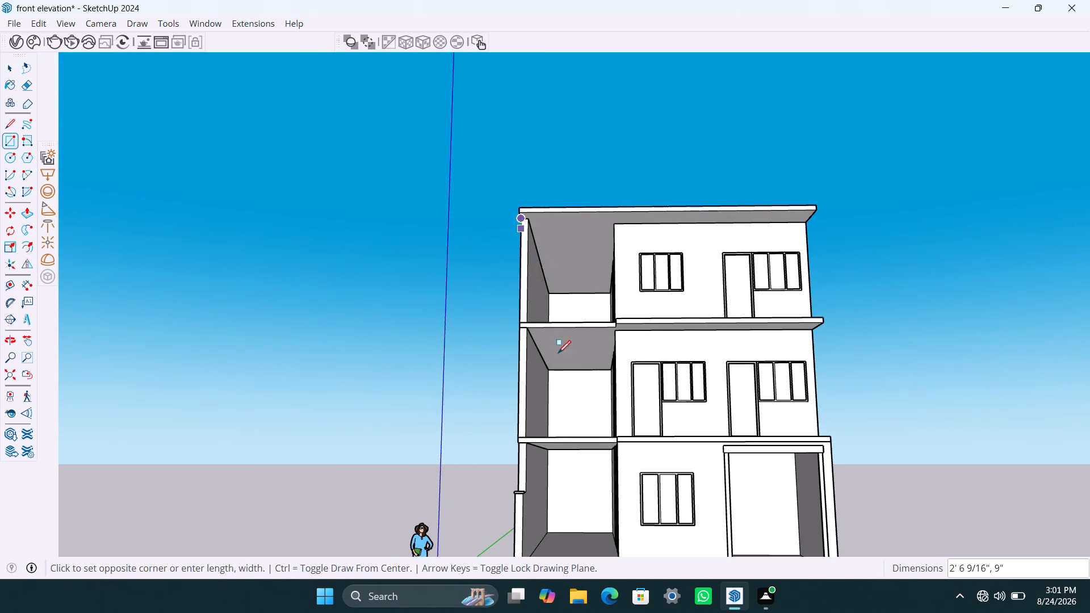
pyautogui.click(612, 438)
pyautogui.press('space')
pyautogui.doubleClick(587, 420)
pyautogui.rightClick(586, 419)
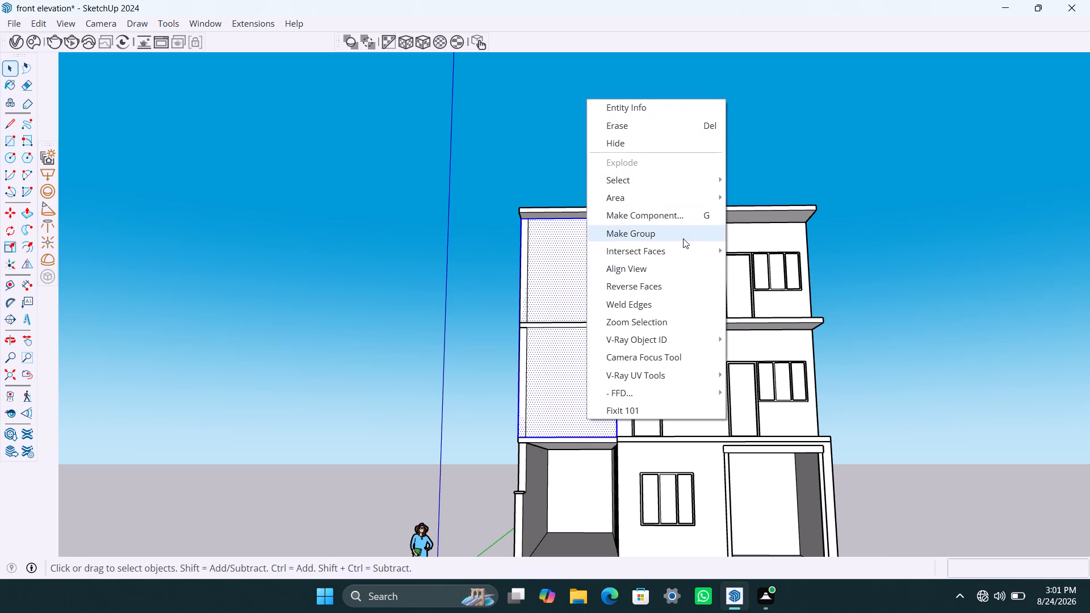
pyautogui.click(676, 238)
pyautogui.tripleClick(572, 367)
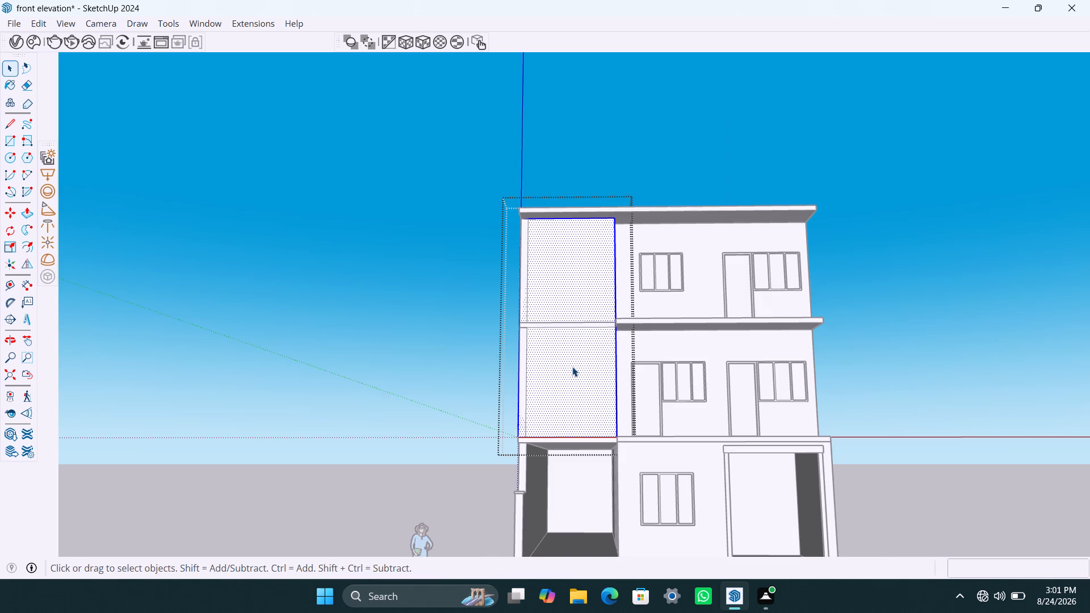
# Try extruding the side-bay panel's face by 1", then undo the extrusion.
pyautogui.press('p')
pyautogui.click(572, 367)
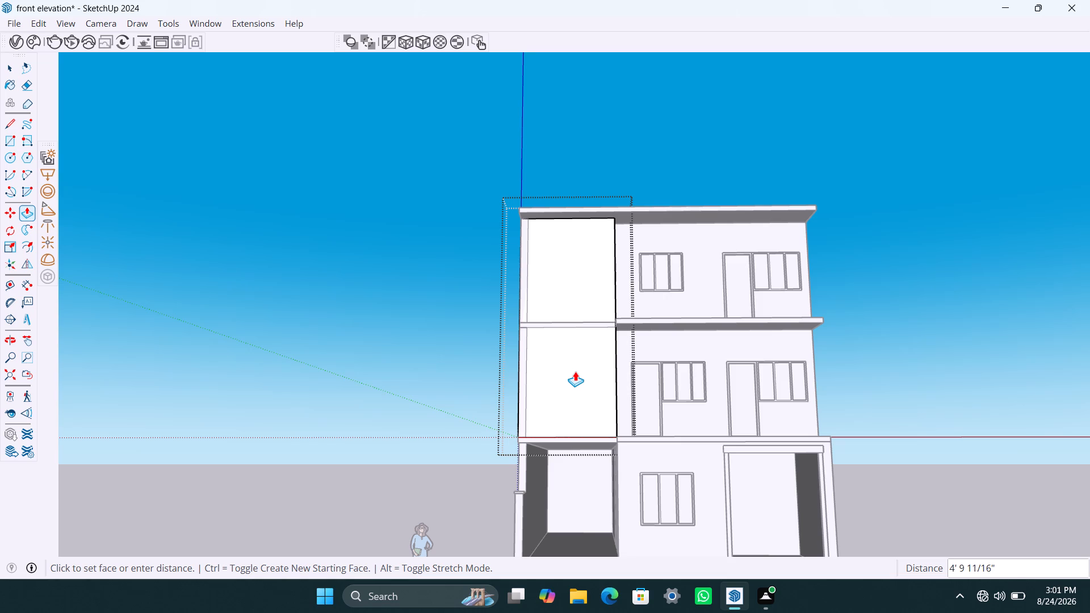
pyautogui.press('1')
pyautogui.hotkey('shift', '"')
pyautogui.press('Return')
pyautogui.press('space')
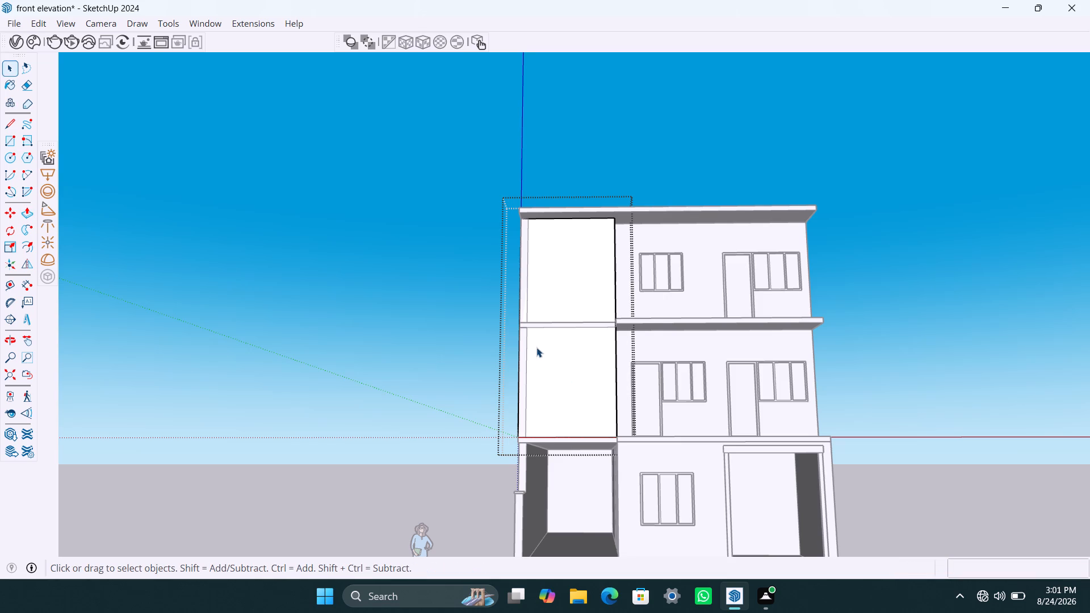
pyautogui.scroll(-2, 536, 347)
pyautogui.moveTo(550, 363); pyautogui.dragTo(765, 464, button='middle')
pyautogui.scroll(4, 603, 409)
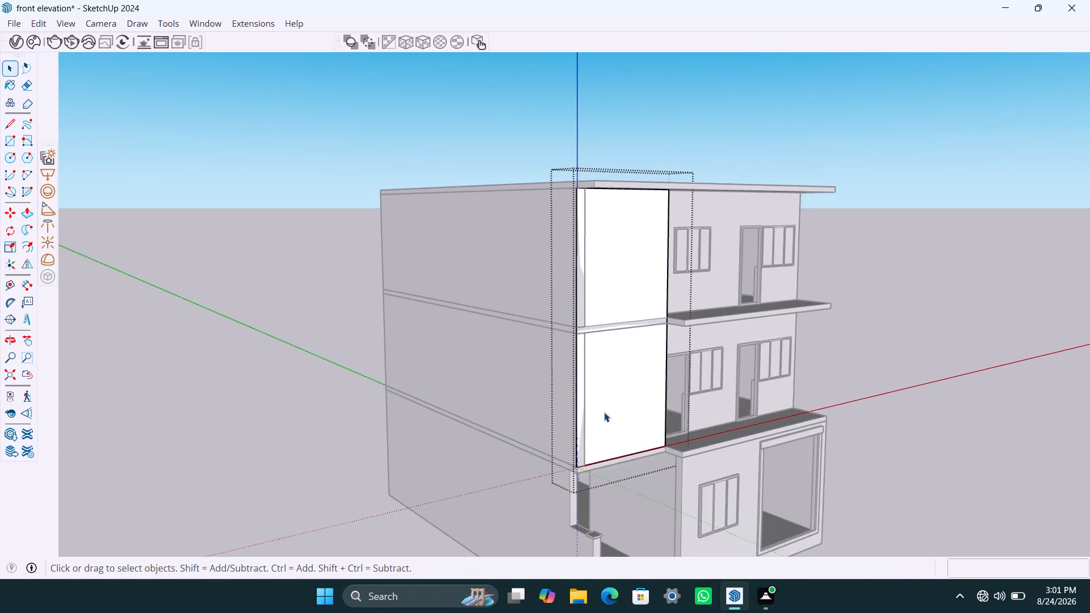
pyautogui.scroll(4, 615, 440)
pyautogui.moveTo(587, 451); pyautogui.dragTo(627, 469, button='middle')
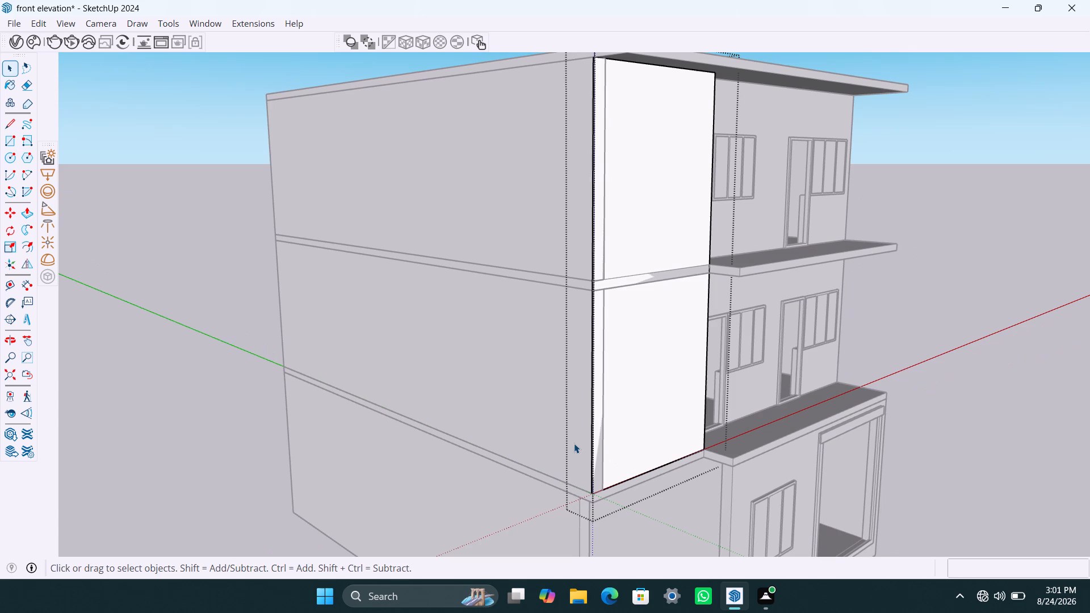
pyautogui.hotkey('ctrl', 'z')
# Extrude the side-bay panel's front face by 1".
pyautogui.doubleClick(648, 356)
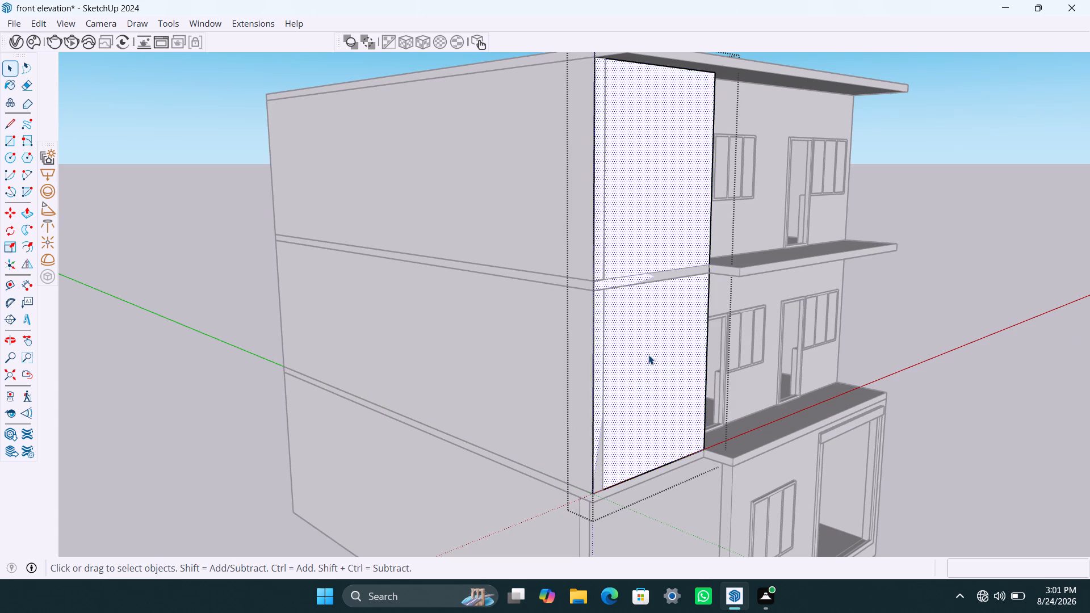
pyautogui.press('p')
pyautogui.click(649, 353)
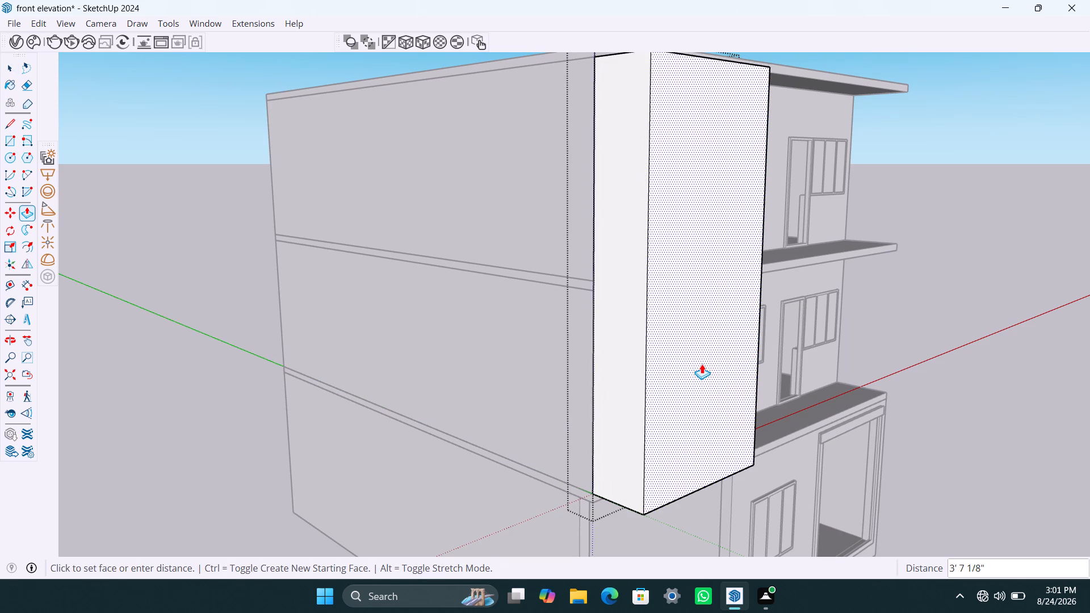
pyautogui.write('1"')
pyautogui.press('Return')
pyautogui.press('space')
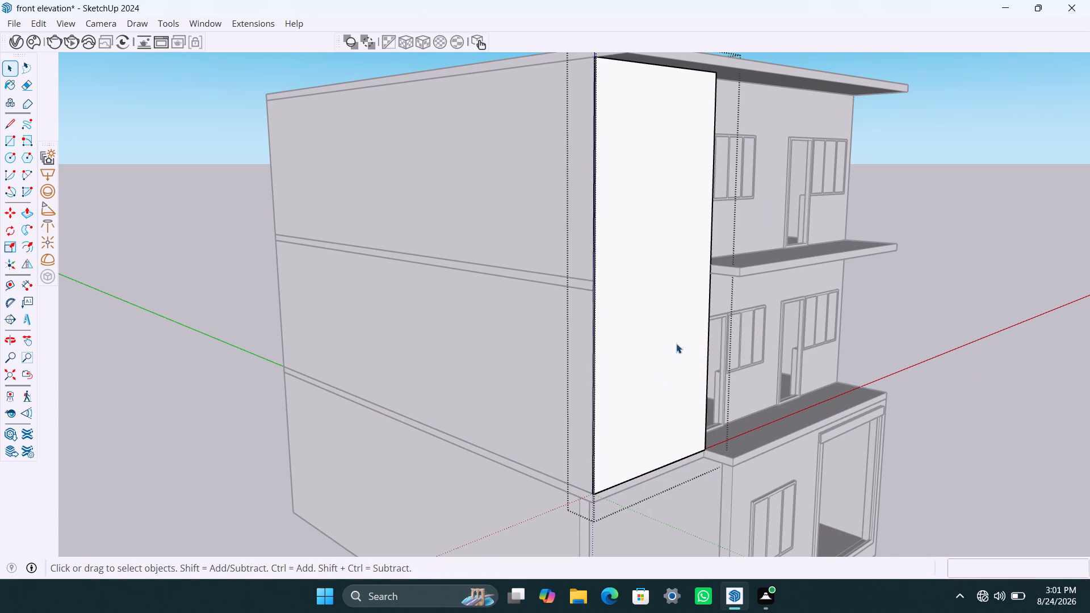
# Extrude the side-bay panel's front face outward by another 1".
pyautogui.scroll(-3, 673, 368)
pyautogui.moveTo(670, 375); pyautogui.dragTo(409, 341, button='middle')
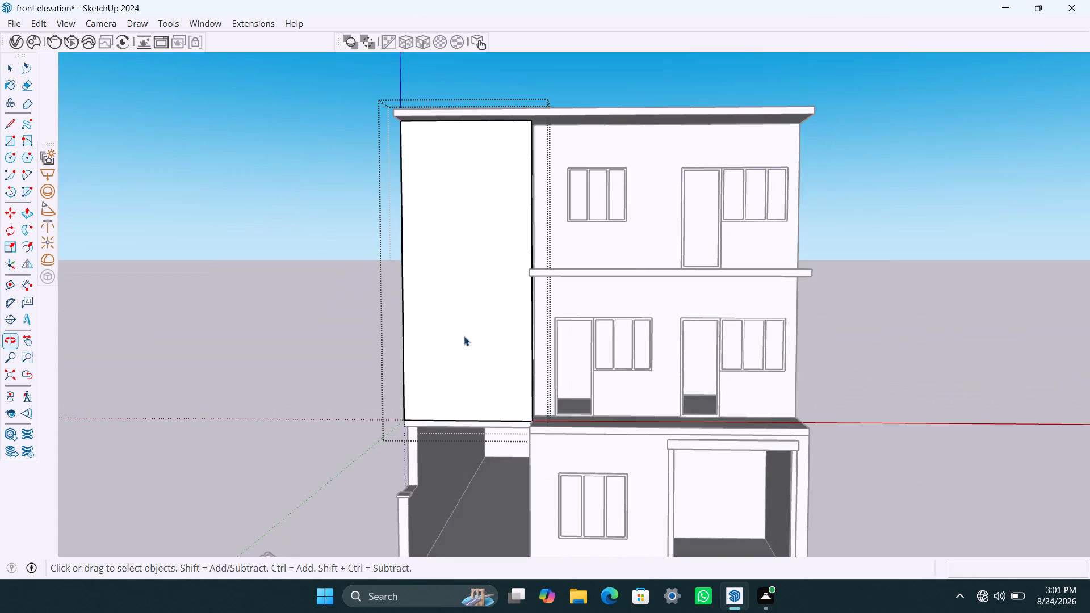
pyautogui.scroll(3, 483, 305)
pyautogui.moveTo(530, 284); pyautogui.dragTo(495, 405, button='middle')
pyautogui.scroll(2, 487, 396)
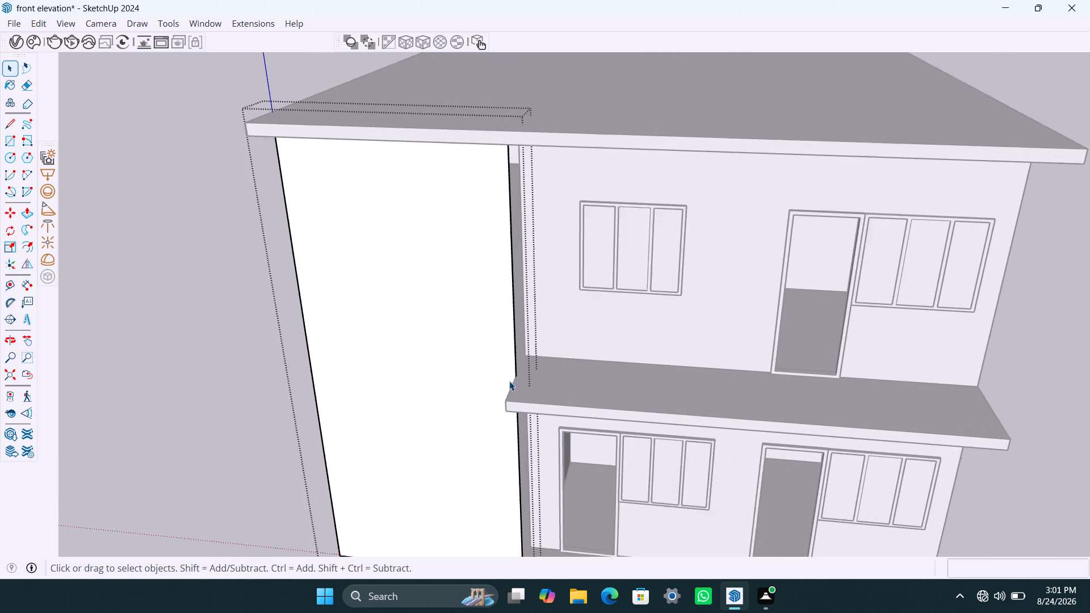
pyautogui.scroll(1, 509, 381)
pyautogui.moveTo(468, 392); pyautogui.dragTo(609, 276, button='middle')
pyautogui.scroll(-5, 546, 322)
pyautogui.moveTo(494, 375); pyautogui.dragTo(596, 385, button='middle')
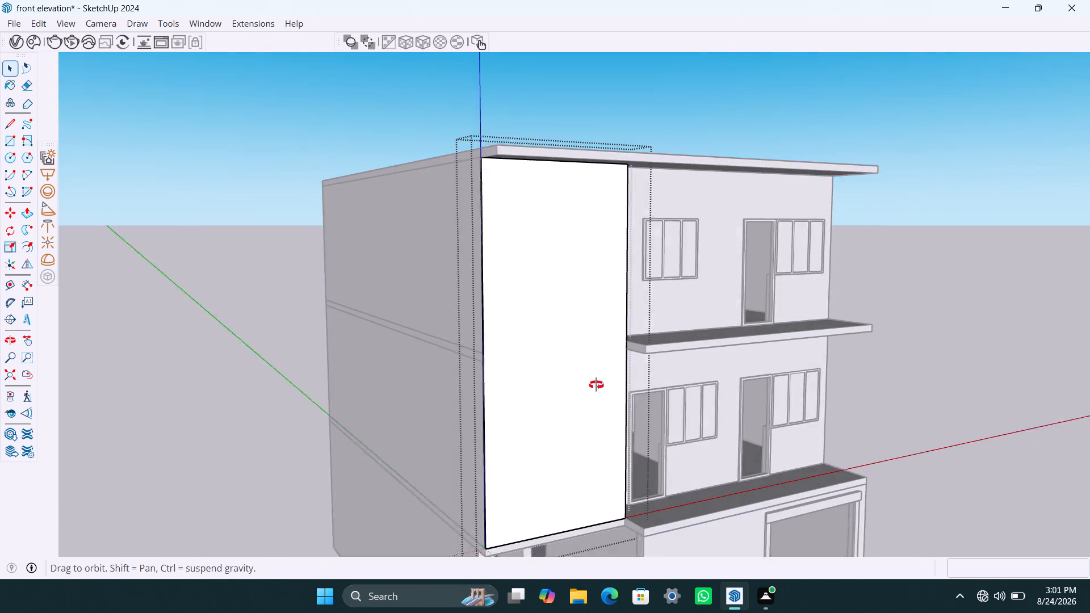
pyautogui.moveTo(596, 385); pyautogui.dragTo(602, 385, button='middle')
pyautogui.click(563, 375)
pyautogui.press('p')
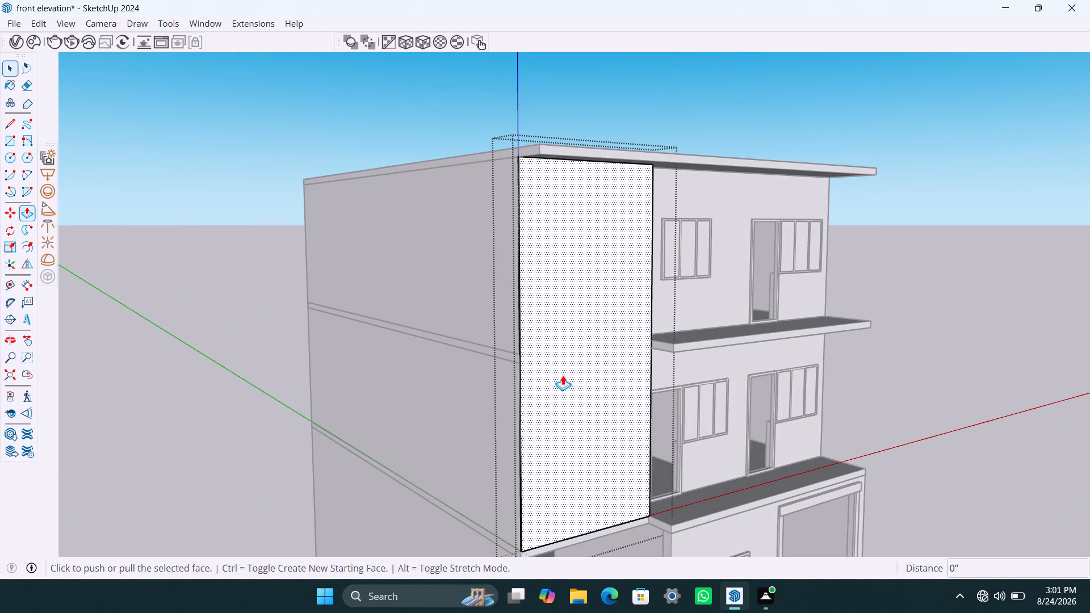
pyautogui.click(563, 375)
pyautogui.write('1"')
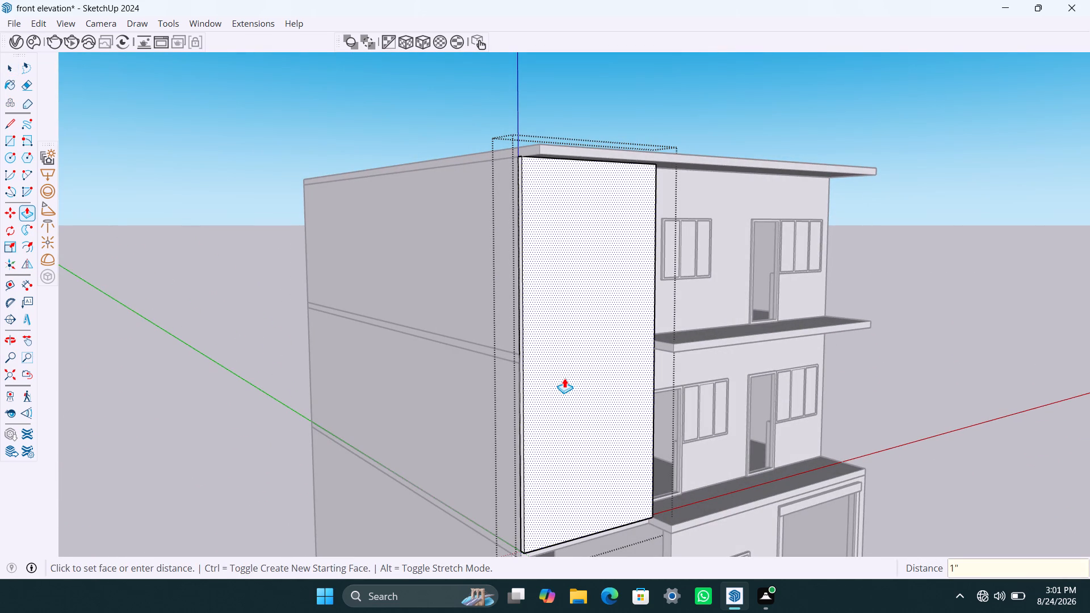
pyautogui.press('Return')
pyautogui.press('space')
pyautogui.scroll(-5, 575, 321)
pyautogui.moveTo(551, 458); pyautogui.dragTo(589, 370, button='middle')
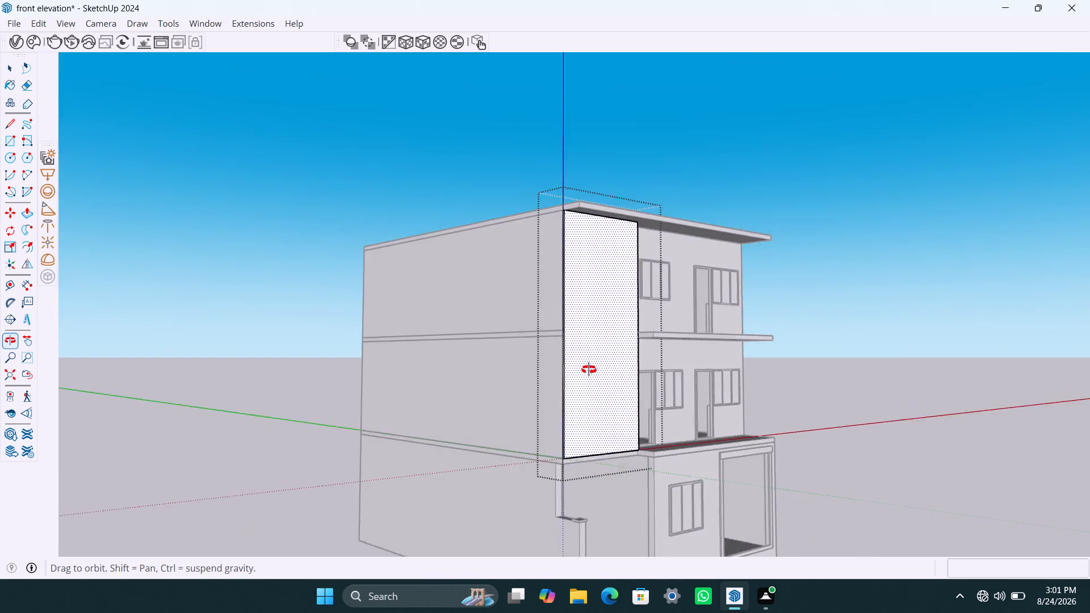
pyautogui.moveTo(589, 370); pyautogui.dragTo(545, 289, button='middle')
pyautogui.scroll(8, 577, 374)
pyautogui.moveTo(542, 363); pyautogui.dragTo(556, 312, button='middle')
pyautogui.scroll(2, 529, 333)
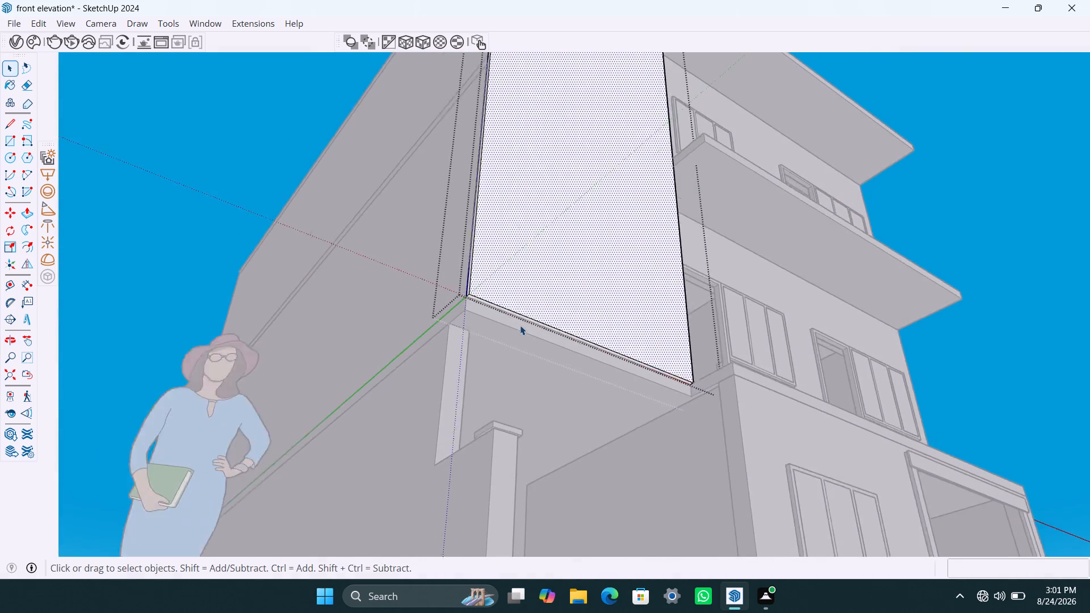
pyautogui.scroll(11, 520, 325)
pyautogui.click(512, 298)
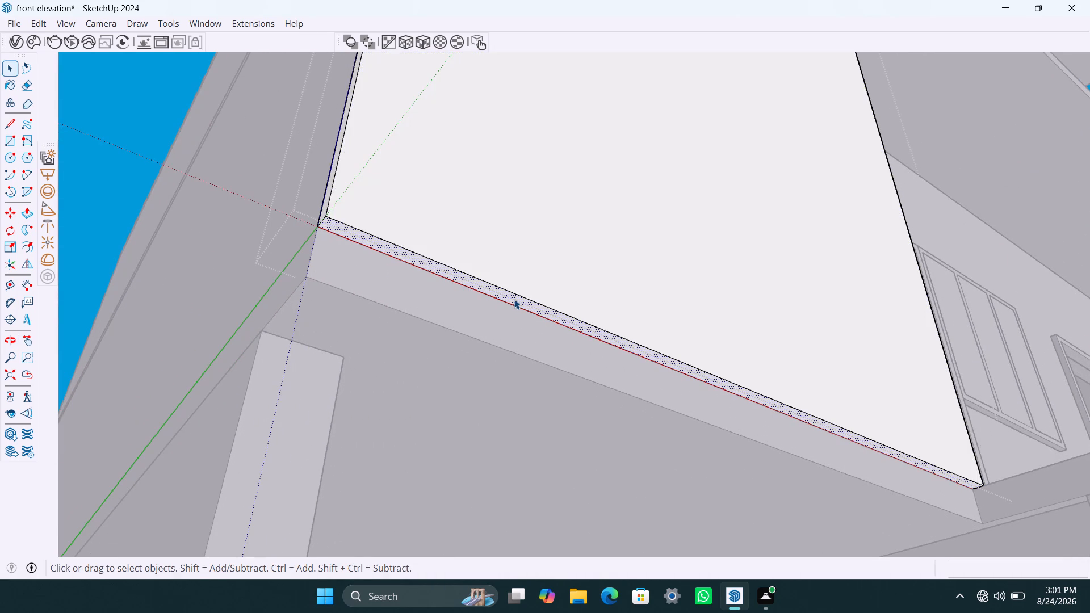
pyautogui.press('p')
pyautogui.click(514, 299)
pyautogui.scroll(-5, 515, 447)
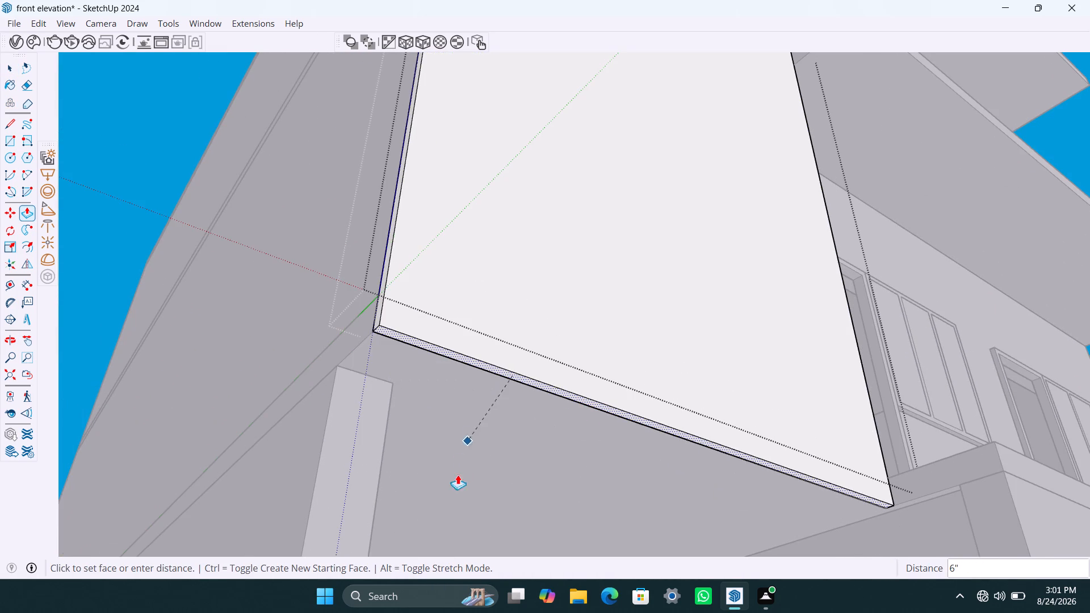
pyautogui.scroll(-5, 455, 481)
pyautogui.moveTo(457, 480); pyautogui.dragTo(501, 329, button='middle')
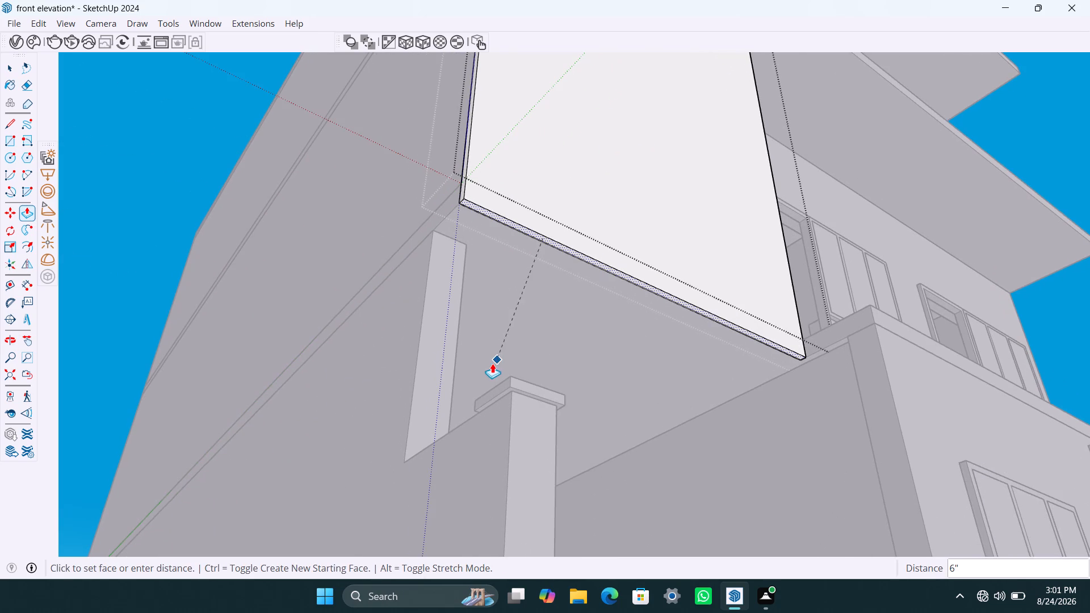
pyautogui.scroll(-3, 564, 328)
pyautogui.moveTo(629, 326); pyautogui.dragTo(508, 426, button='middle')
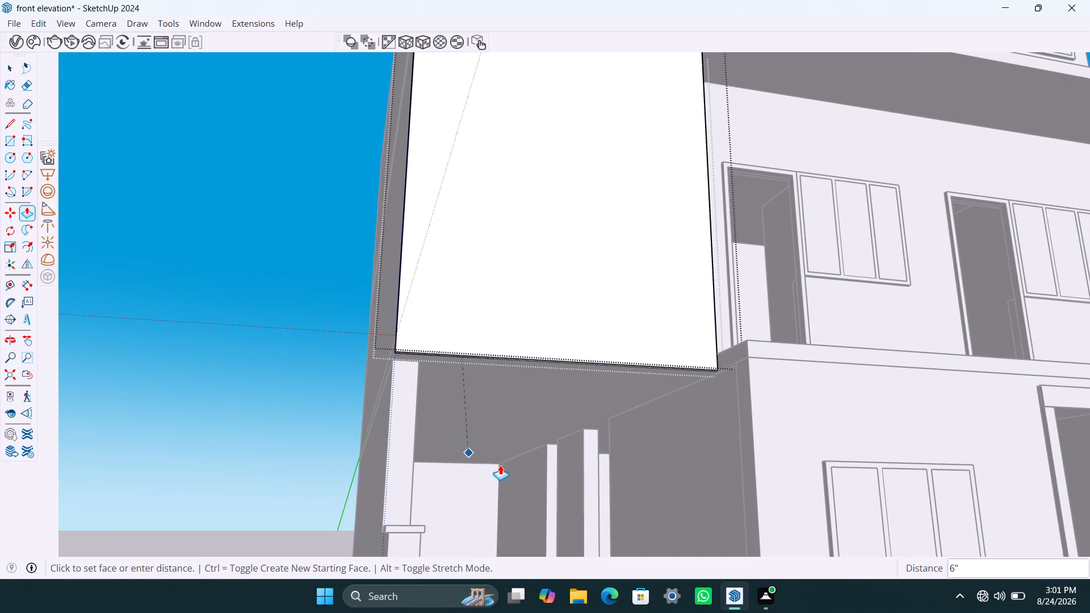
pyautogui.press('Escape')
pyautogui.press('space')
# Pull the side-bay panel's narrow bottom face down about 2' 11" below the first-floor slab level and close the group.
pyautogui.scroll(5, 514, 338)
pyautogui.moveTo(517, 339); pyautogui.dragTo(563, 276, button='middle')
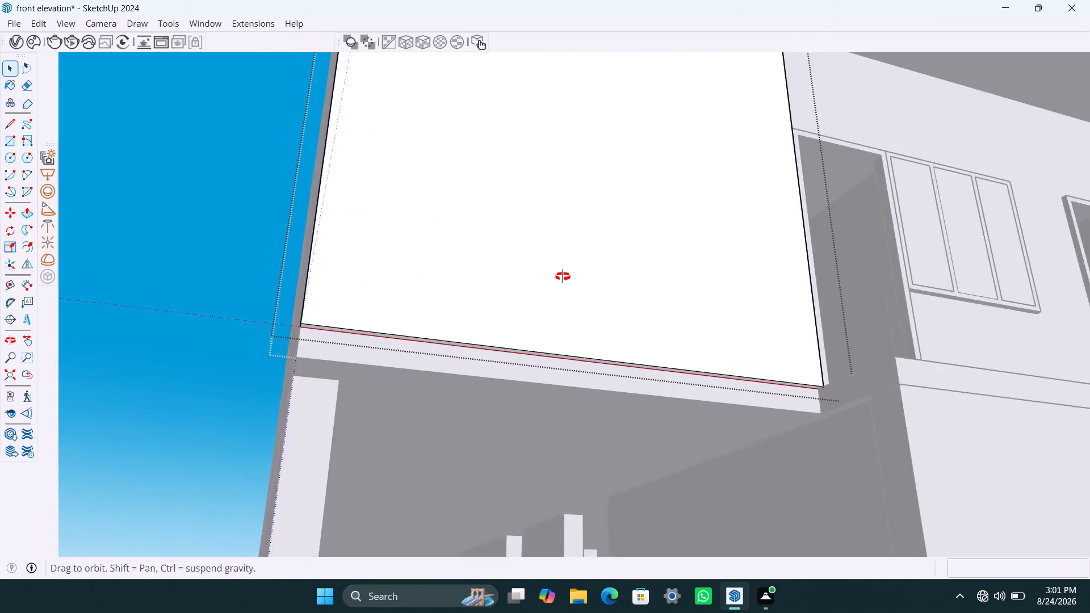
pyautogui.moveTo(563, 276); pyautogui.dragTo(564, 275, button='middle')
pyautogui.scroll(7, 546, 355)
pyautogui.click(531, 360)
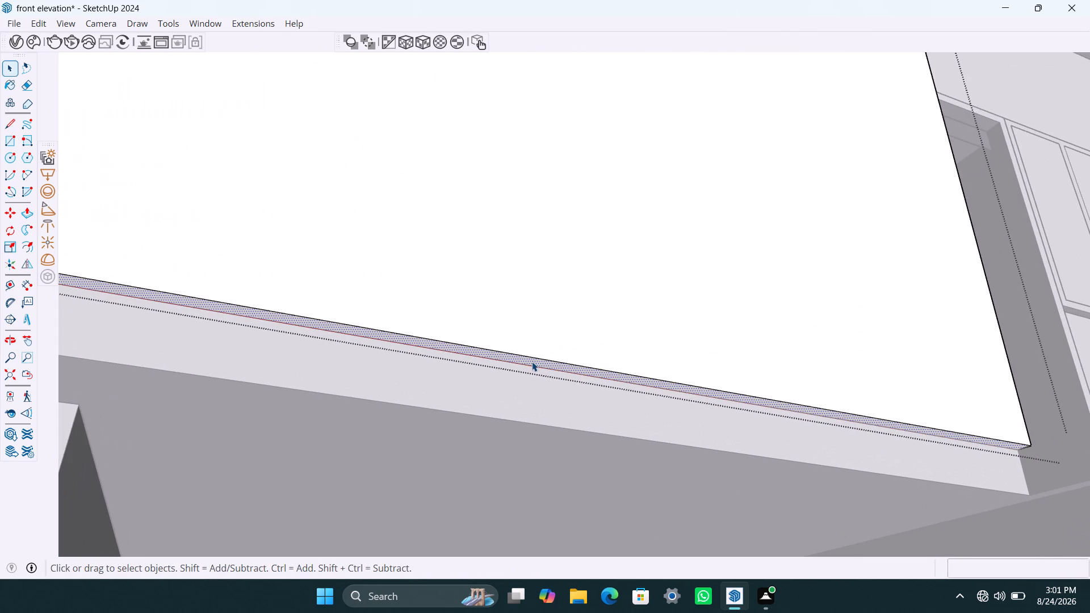
pyautogui.press('p')
pyautogui.click(532, 362)
pyautogui.scroll(-11, 522, 498)
pyautogui.moveTo(522, 480); pyautogui.dragTo(515, 489, button='middle')
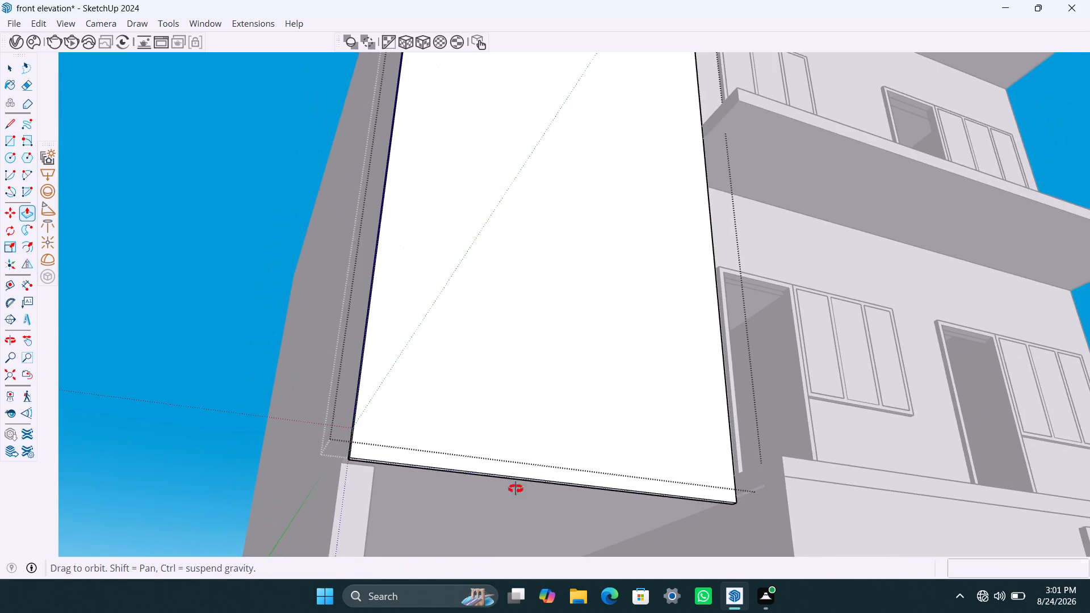
pyautogui.moveTo(515, 489); pyautogui.dragTo(466, 561, button='middle')
pyautogui.scroll(-2, 464, 511)
pyautogui.keyDown('shift'); pyautogui.moveTo(462, 514); pyautogui.dragTo(464, 446, button='middle'); pyautogui.keyUp('shift')
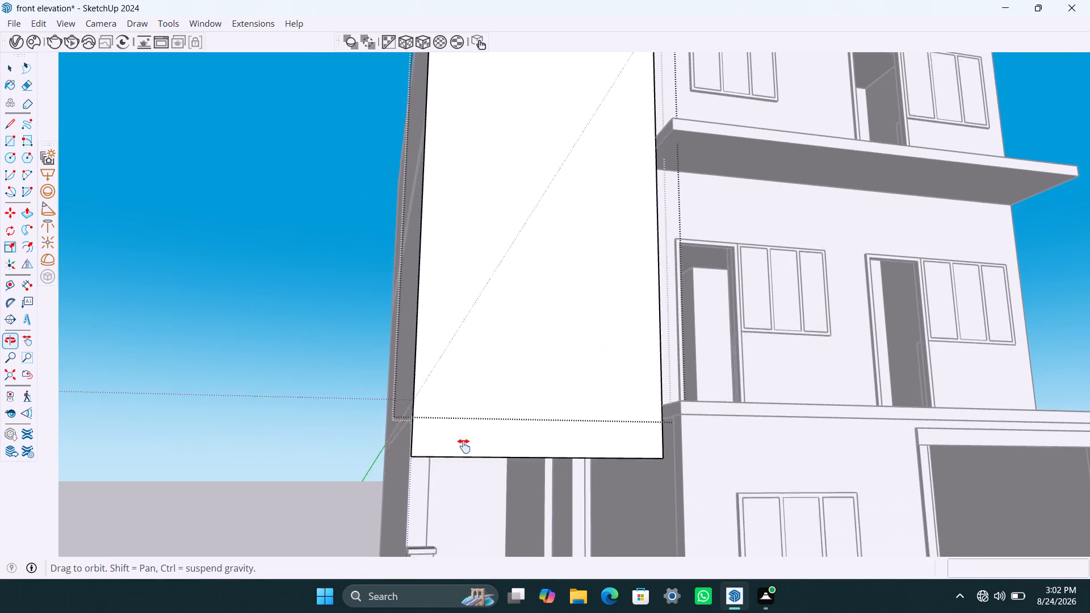
pyautogui.keyDown('shift'); pyautogui.moveTo(464, 446); pyautogui.dragTo(463, 431, button='middle'); pyautogui.keyUp('shift')
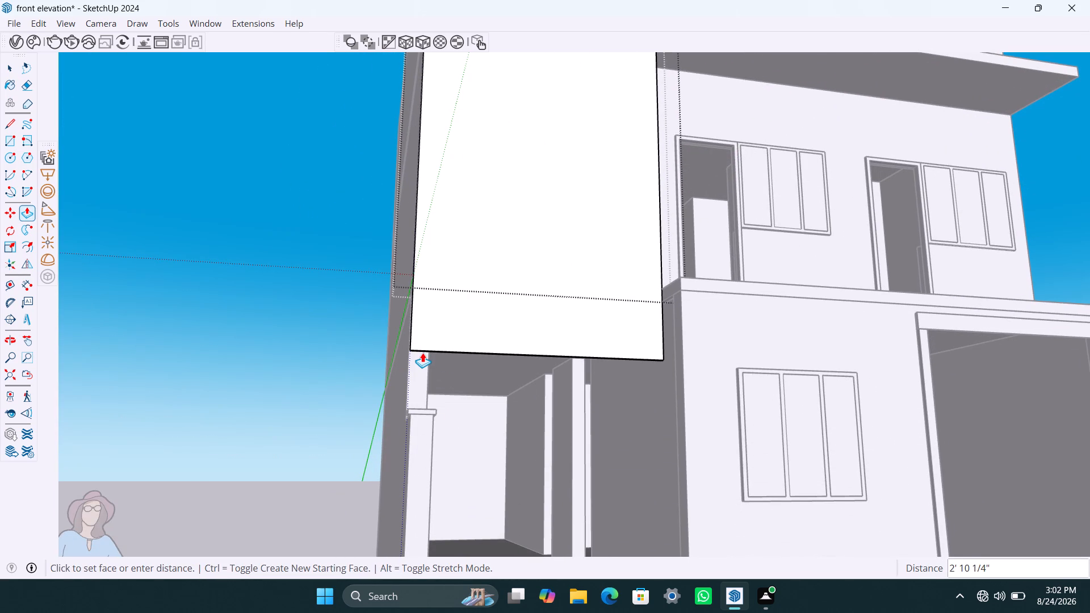
pyautogui.click(422, 354)
pyautogui.press('space')
pyautogui.click(325, 396)
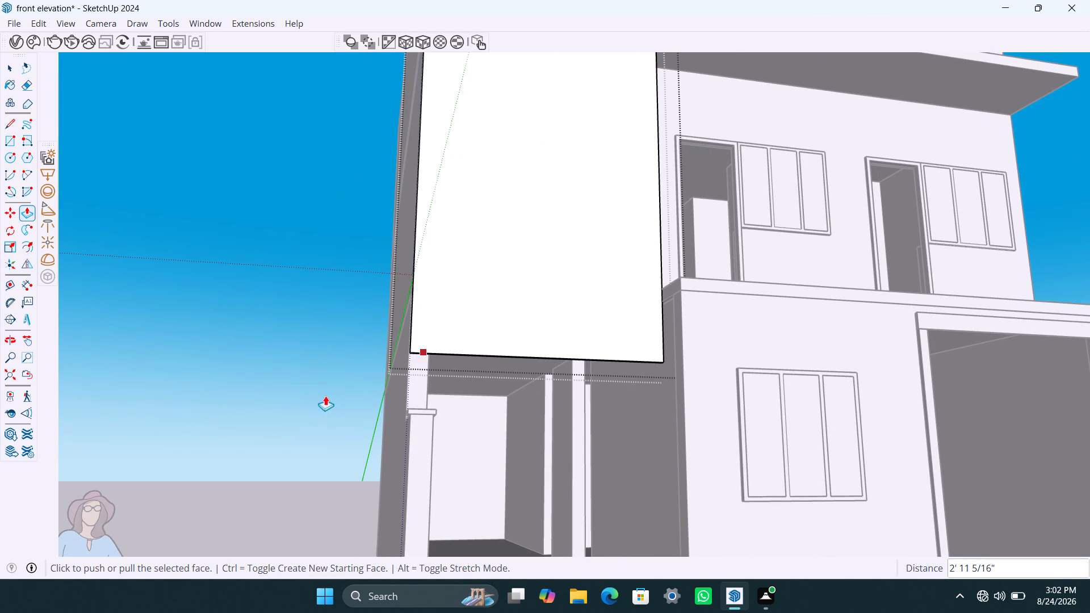
pyautogui.click(324, 395)
pyautogui.click(324, 393)
# Examine how the lowered side-bay panel sits against the ground-floor opening and the rest of the front elevation.
pyautogui.scroll(-4, 392, 367)
pyautogui.moveTo(445, 380); pyautogui.dragTo(286, 417, button='middle')
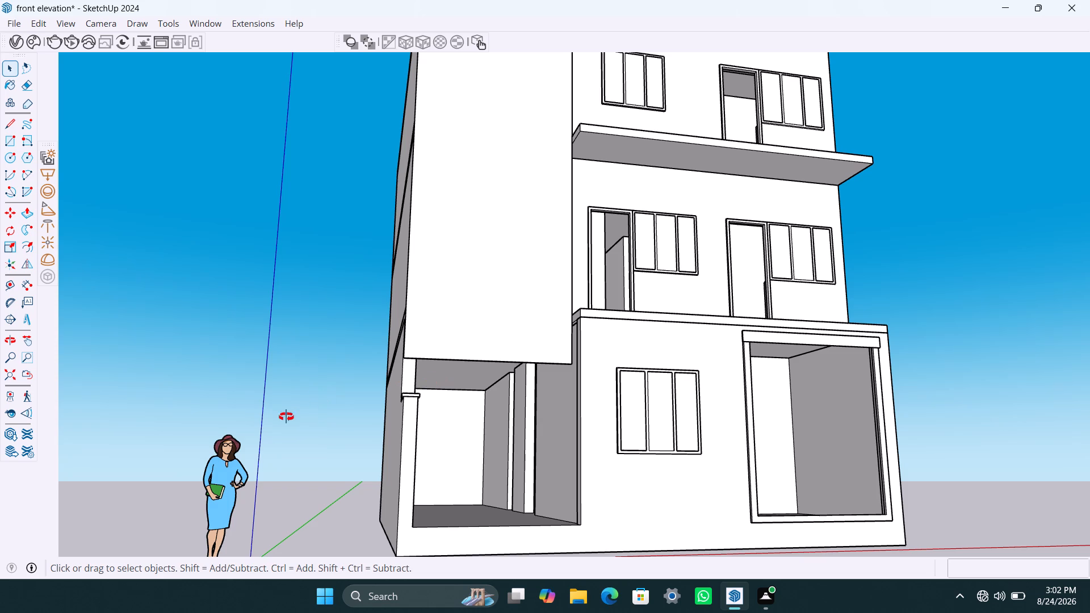
pyautogui.moveTo(286, 417); pyautogui.dragTo(266, 430, button='middle')
pyautogui.scroll(-4, 403, 367)
pyautogui.moveTo(496, 372); pyautogui.dragTo(474, 384, button='middle')
pyautogui.scroll(-4, 518, 359)
pyautogui.press('space')
pyautogui.press('space')
pyautogui.scroll(-2, 584, 290)
# Save the front elevation model.
pyautogui.hotkey('ctrl', 's')
pyautogui.press('Escape')
pyautogui.press('Escape')
pyautogui.press('Escape')
pyautogui.press('space')
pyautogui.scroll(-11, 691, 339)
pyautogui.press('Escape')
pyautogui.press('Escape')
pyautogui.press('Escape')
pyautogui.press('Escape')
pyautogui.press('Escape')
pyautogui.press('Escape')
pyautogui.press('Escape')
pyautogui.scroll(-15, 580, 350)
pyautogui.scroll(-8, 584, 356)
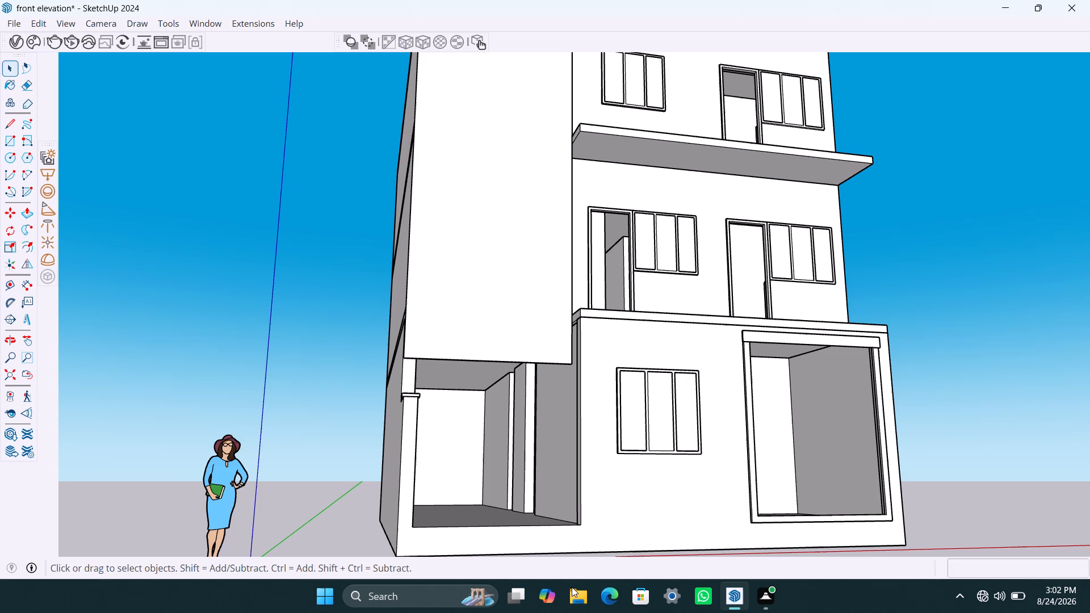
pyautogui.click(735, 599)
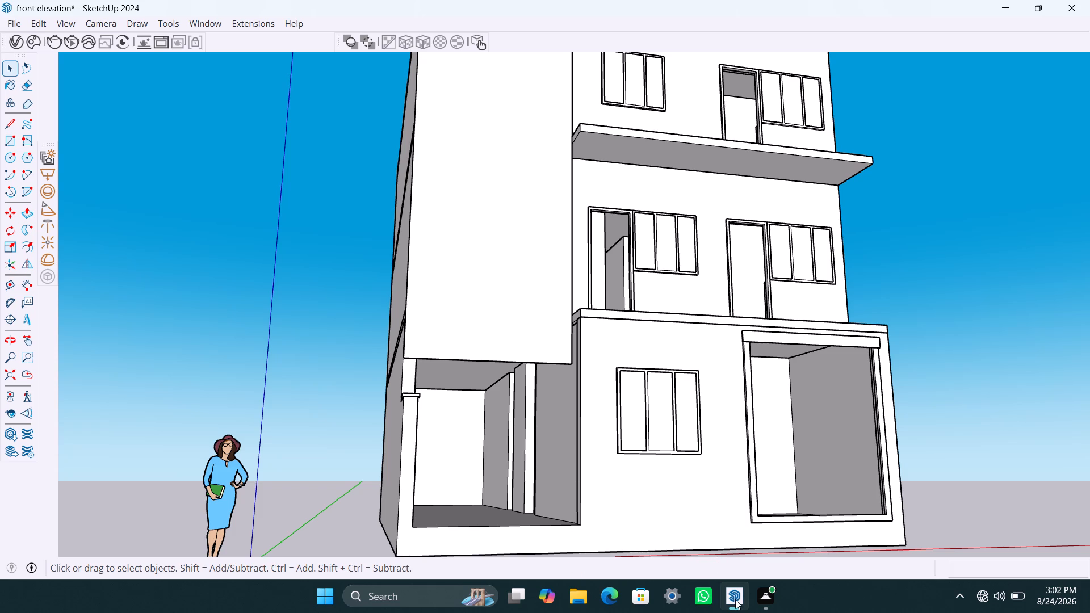
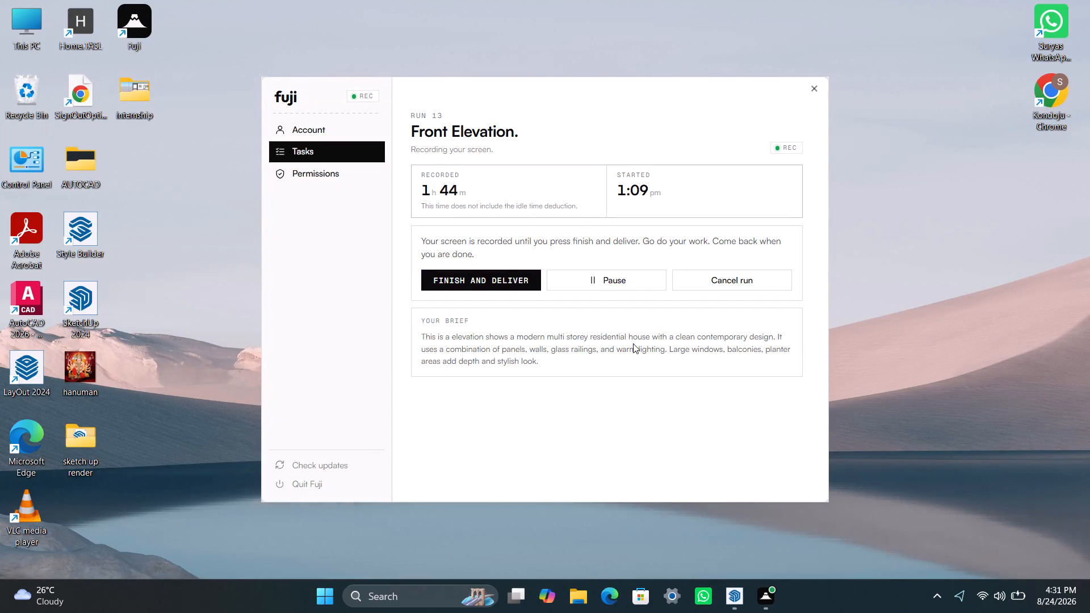
# Switch to the untitled SketchUp model window.
pyautogui.click(743, 603)
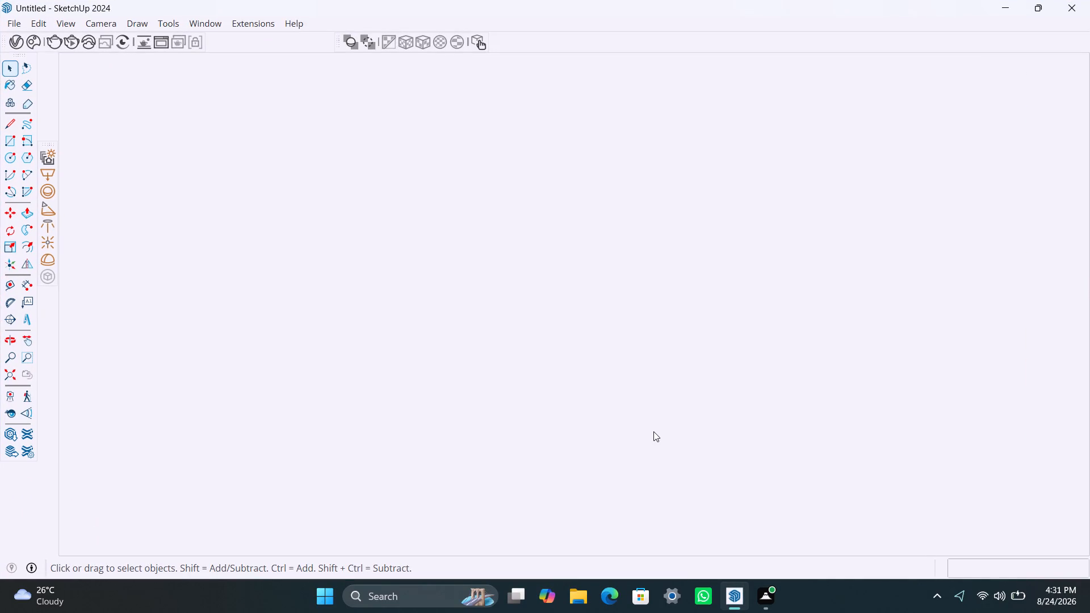
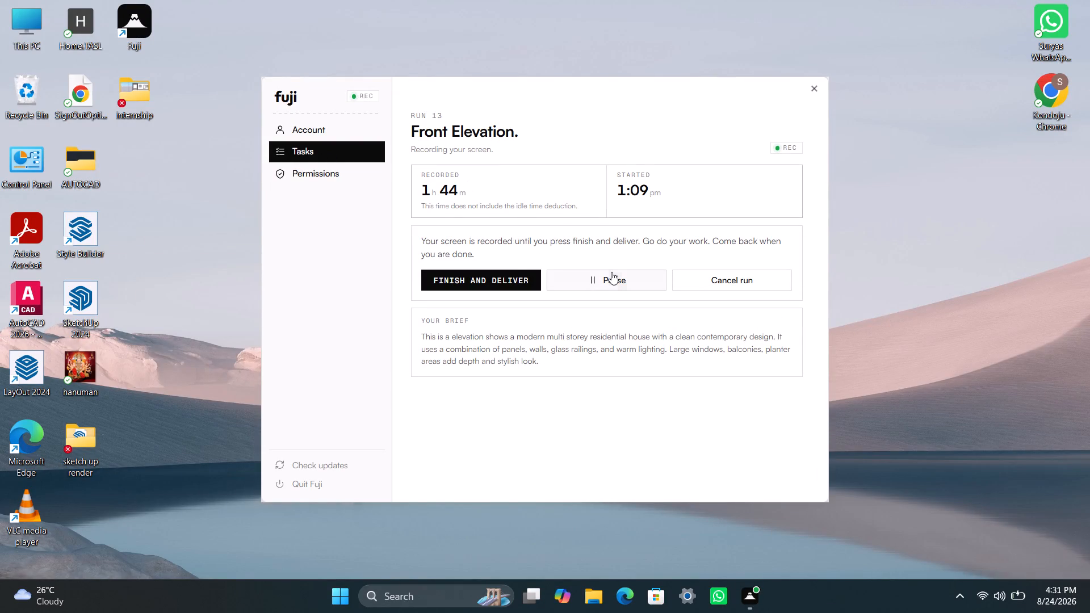
# Launch SketchUp 2024 from the desktop and open the recovered "front elevation" model from the recent files.
pyautogui.doubleClick(91, 309)
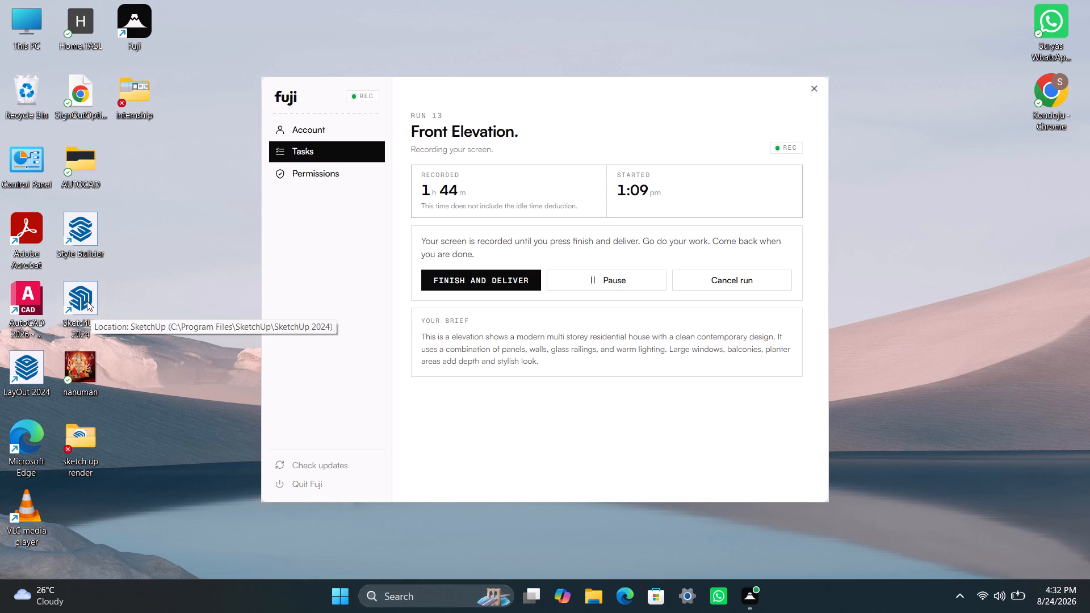
pyautogui.doubleClick(87, 301)
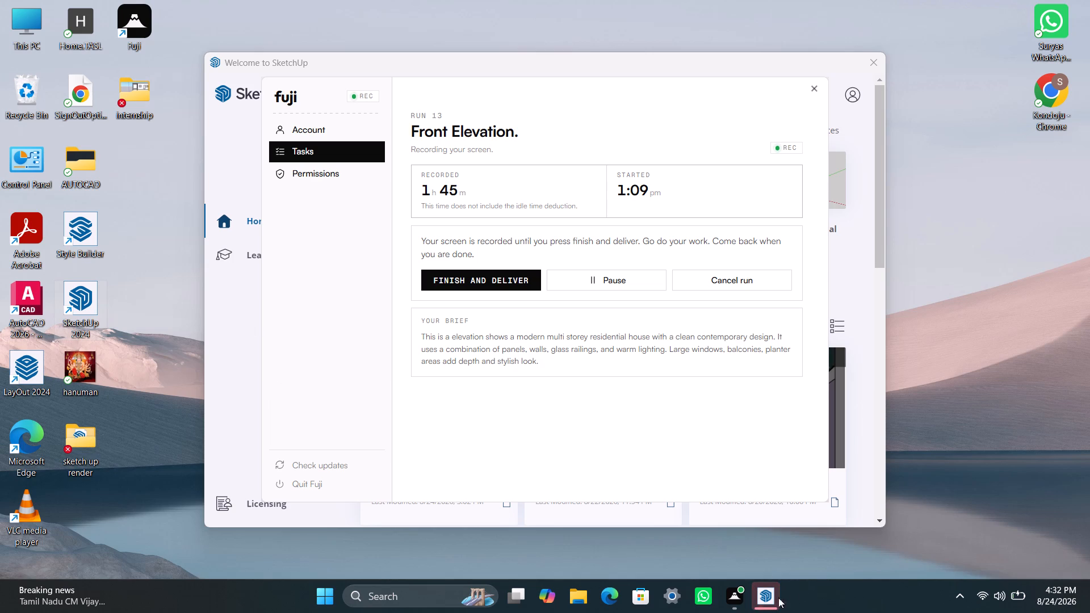
pyautogui.click(756, 598)
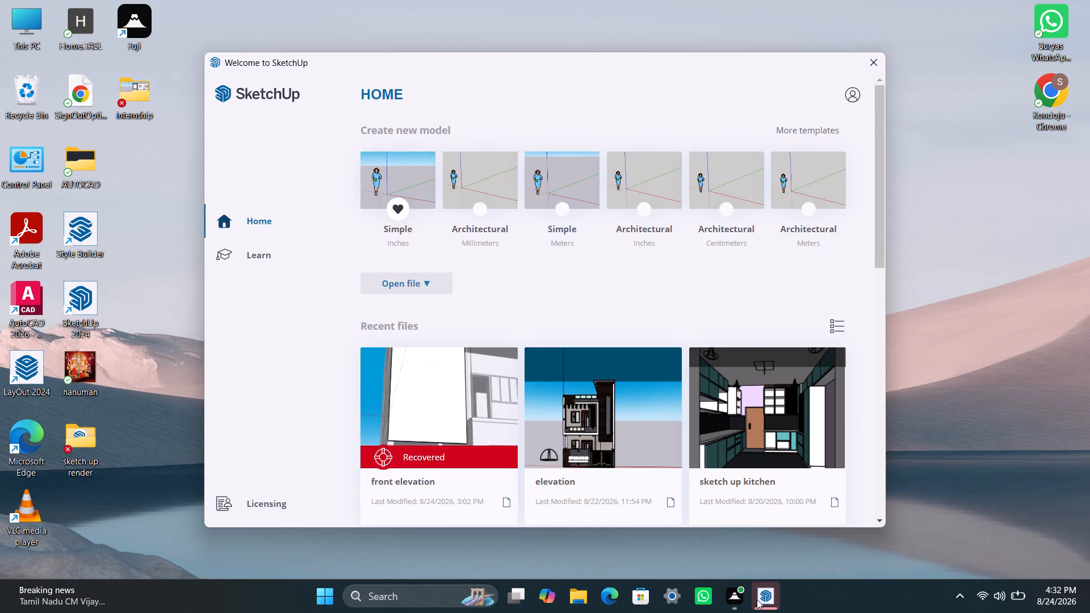
pyautogui.click(412, 426)
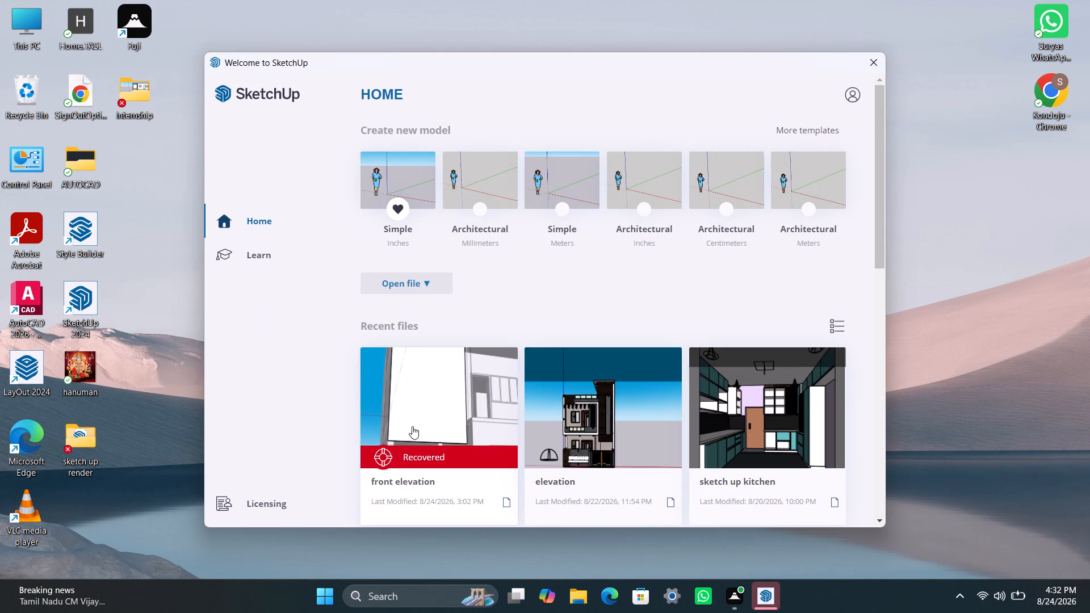
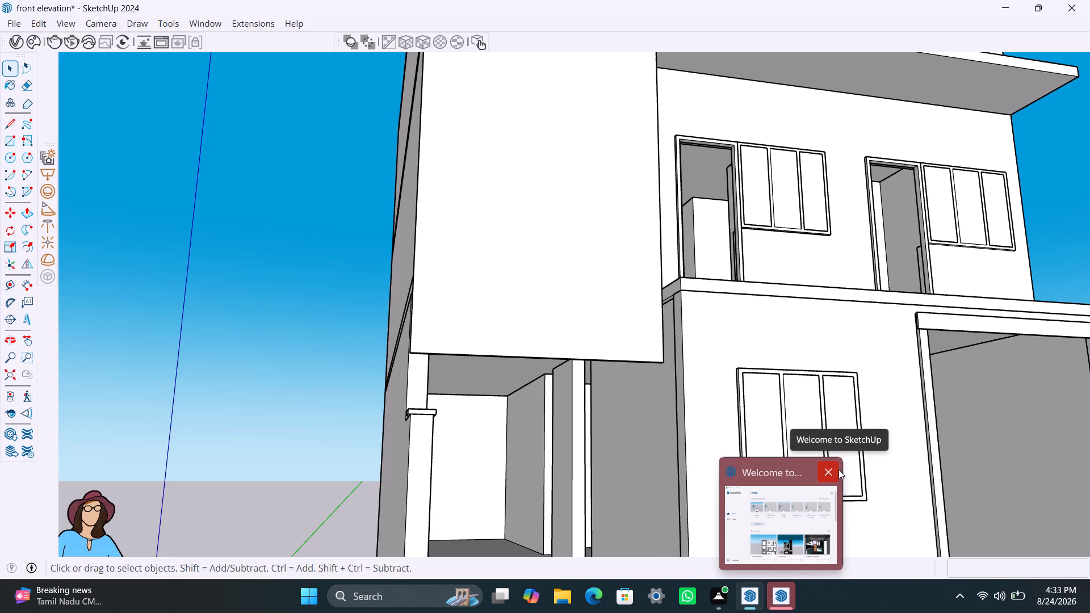
# Close the extra Welcome to SketchUp window.
pyautogui.click(839, 469)
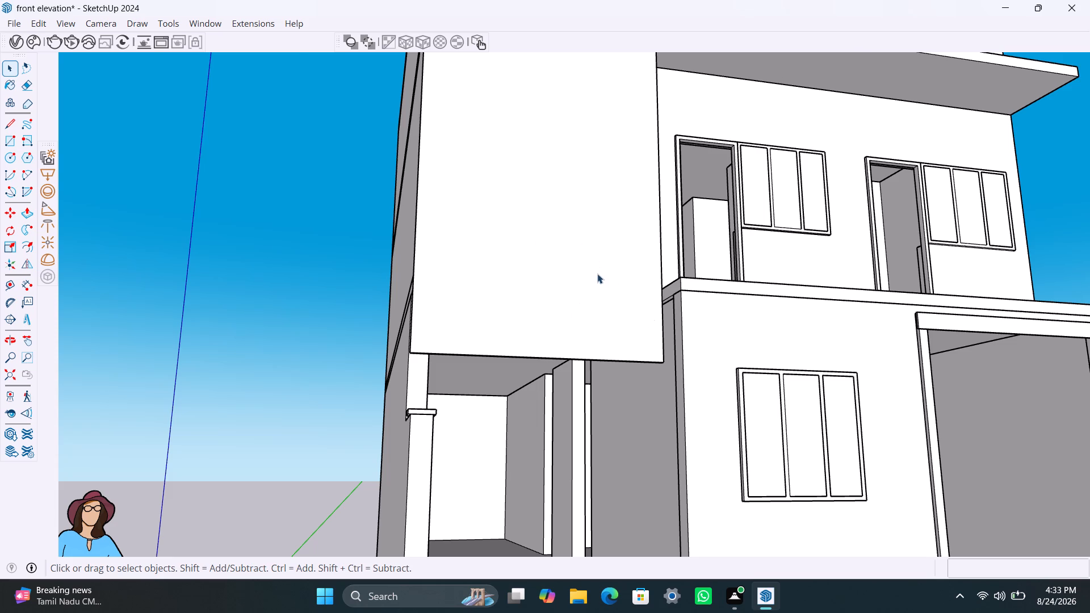
# Move the entire three-storey house, with all walls, slabs and the front panel, from its lower front corner onto the axes origin.
pyautogui.scroll(-13, 611, 280)
pyautogui.moveTo(630, 296); pyautogui.dragTo(597, 338, button='middle')
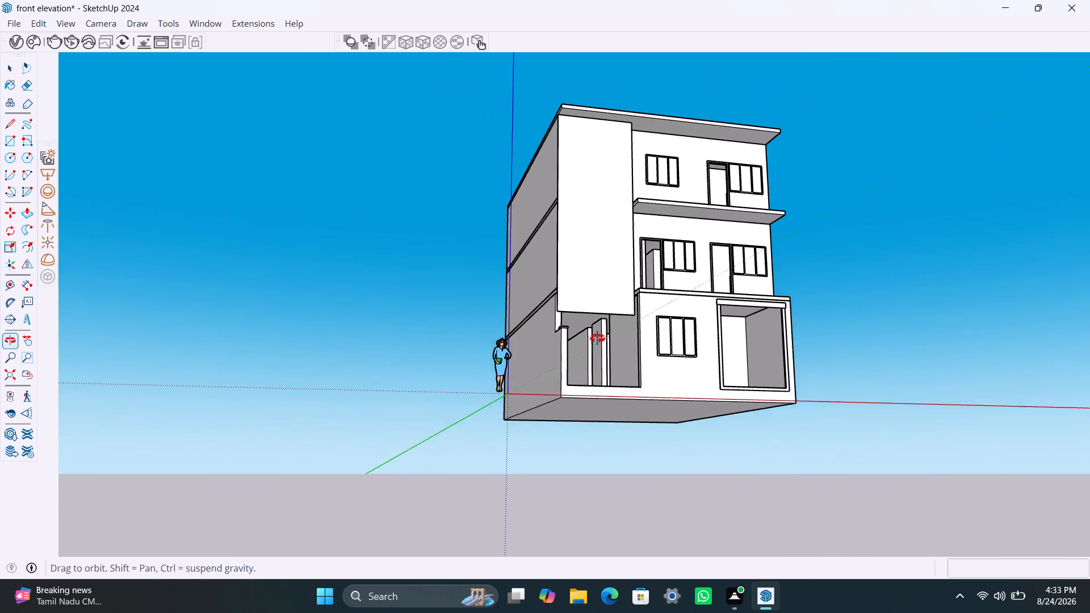
pyautogui.moveTo(597, 338); pyautogui.dragTo(485, 433, button='middle')
pyautogui.scroll(2, 516, 439)
pyautogui.moveTo(574, 413); pyautogui.dragTo(573, 413)
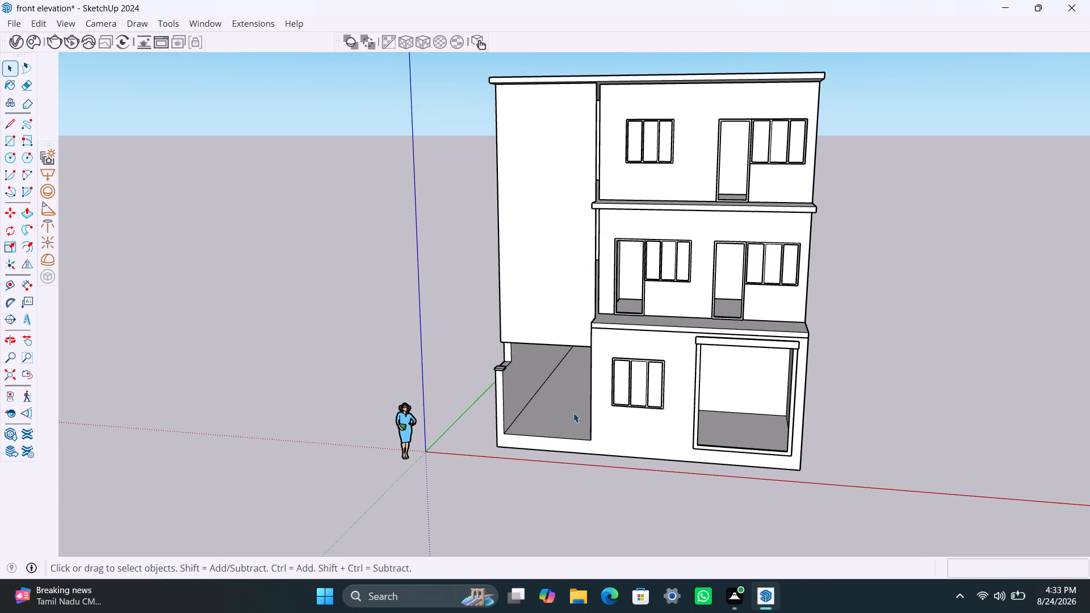
pyautogui.moveTo(573, 413); pyautogui.dragTo(569, 412)
pyautogui.keyDown('shift'); pyautogui.click(571, 293); pyautogui.keyUp('shift')
pyautogui.keyDown('shift'); pyautogui.click(619, 276); pyautogui.keyUp('shift')
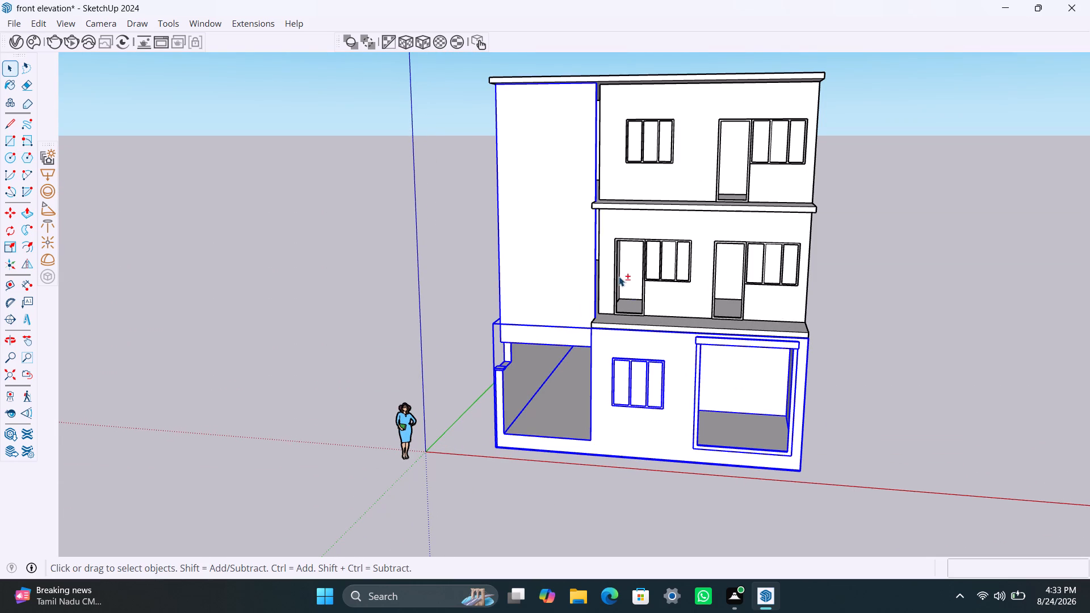
pyautogui.keyDown('shift'); pyautogui.click(654, 158); pyautogui.keyUp('shift')
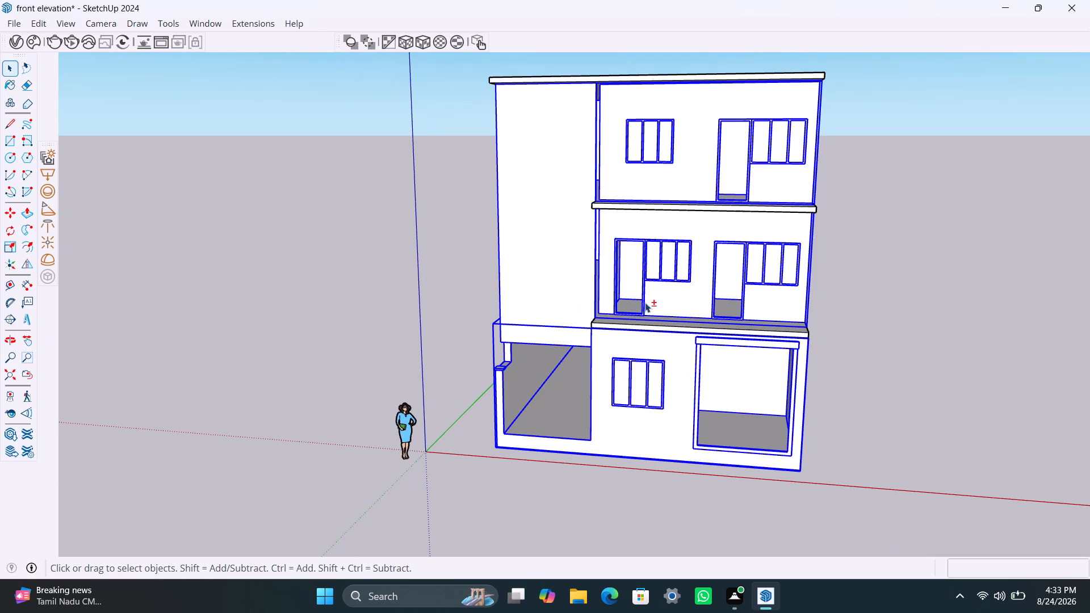
pyautogui.keyDown('shift'); pyautogui.click(638, 324); pyautogui.keyUp('shift')
pyautogui.keyDown('shift'); pyautogui.click(650, 209); pyautogui.keyUp('shift')
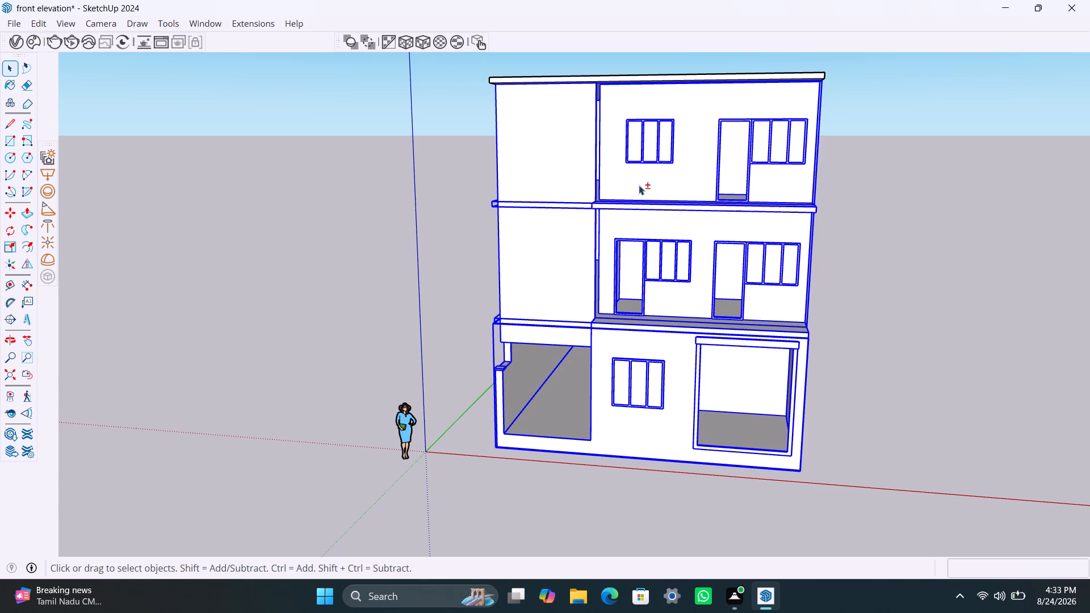
pyautogui.keyDown('shift'); pyautogui.click(557, 79); pyautogui.keyUp('shift')
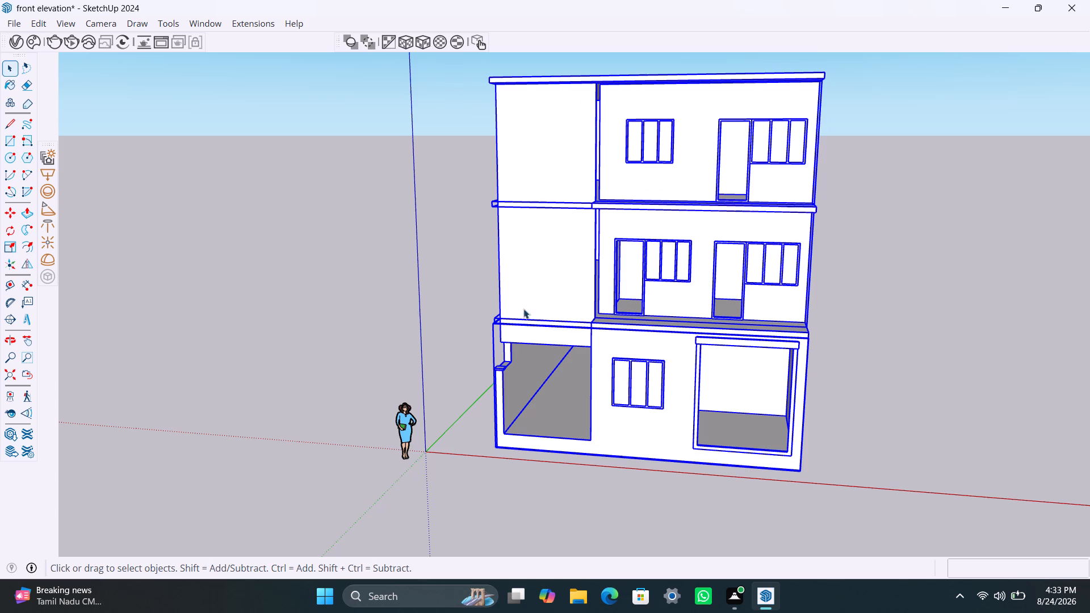
pyautogui.press('m')
pyautogui.click(496, 447)
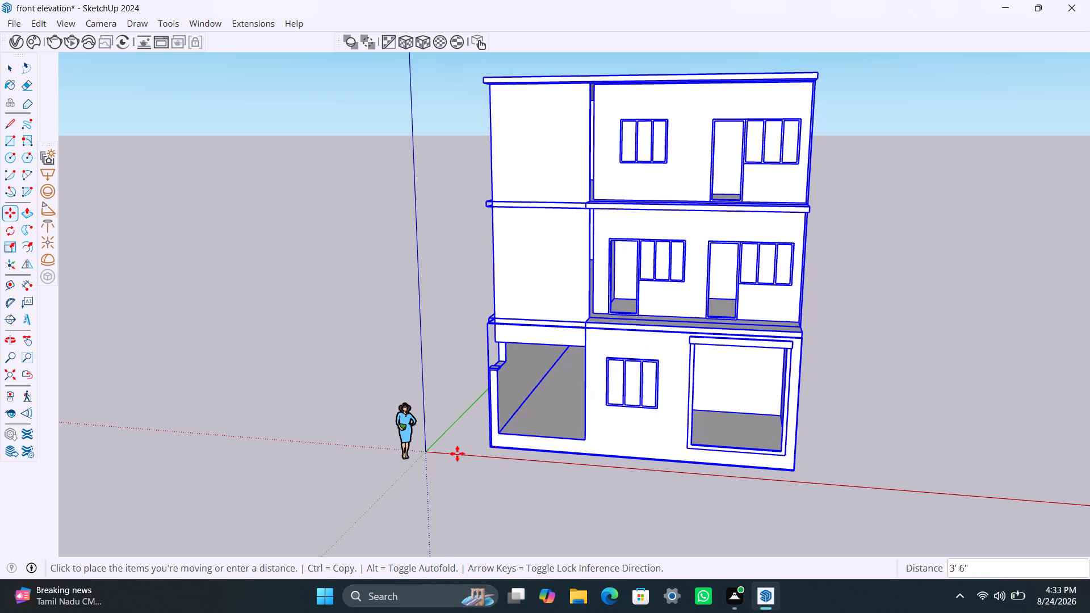
pyautogui.click(424, 448)
pyautogui.press('space')
pyautogui.click(811, 413)
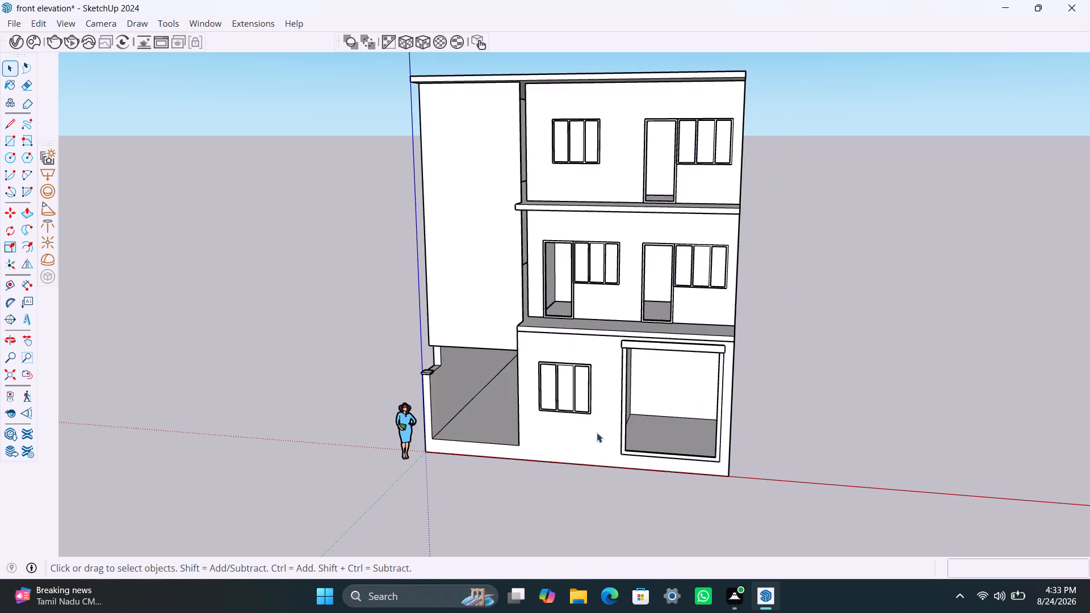
# Examine the repositioned house from the front, the side and above.
pyautogui.scroll(-4, 591, 440)
pyautogui.moveTo(590, 459); pyautogui.dragTo(708, 460, button='middle')
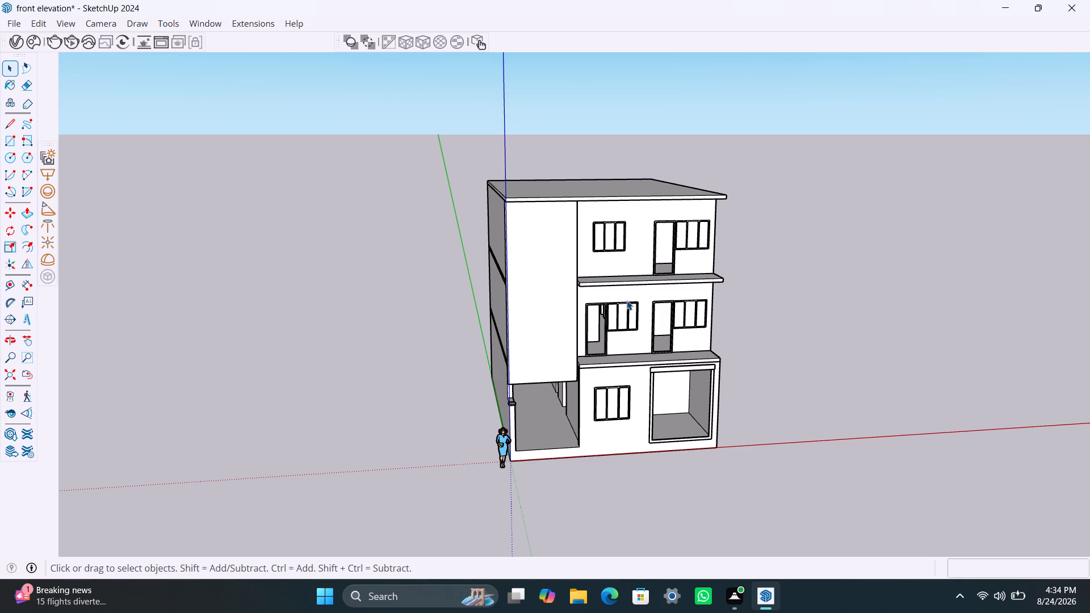
pyautogui.scroll(-3, 620, 278)
pyautogui.moveTo(614, 291); pyautogui.dragTo(545, 272, button='middle')
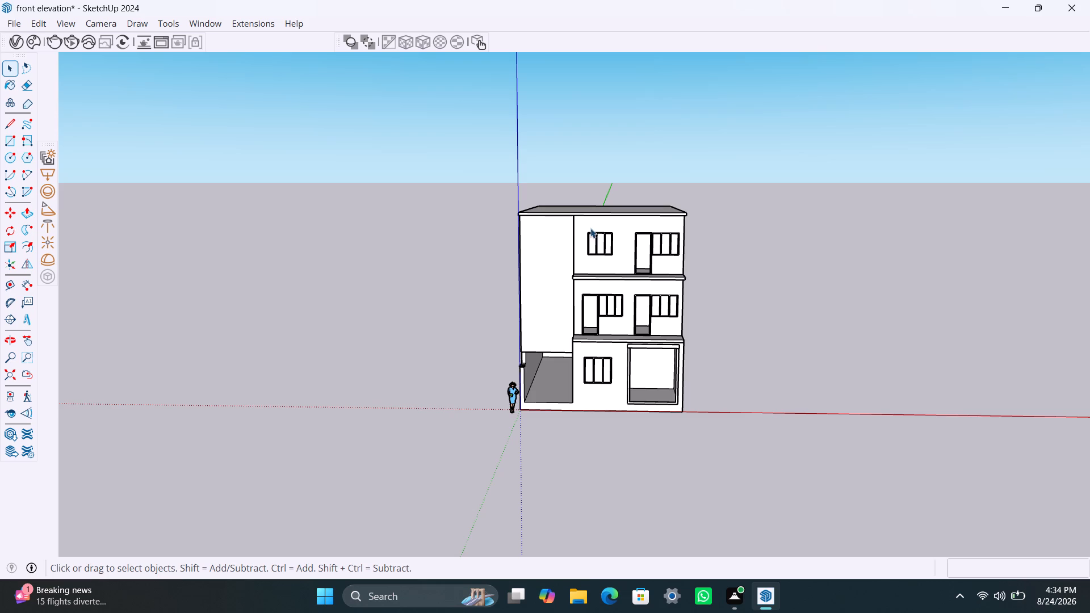
pyautogui.moveTo(578, 232); pyautogui.dragTo(568, 238, button='middle')
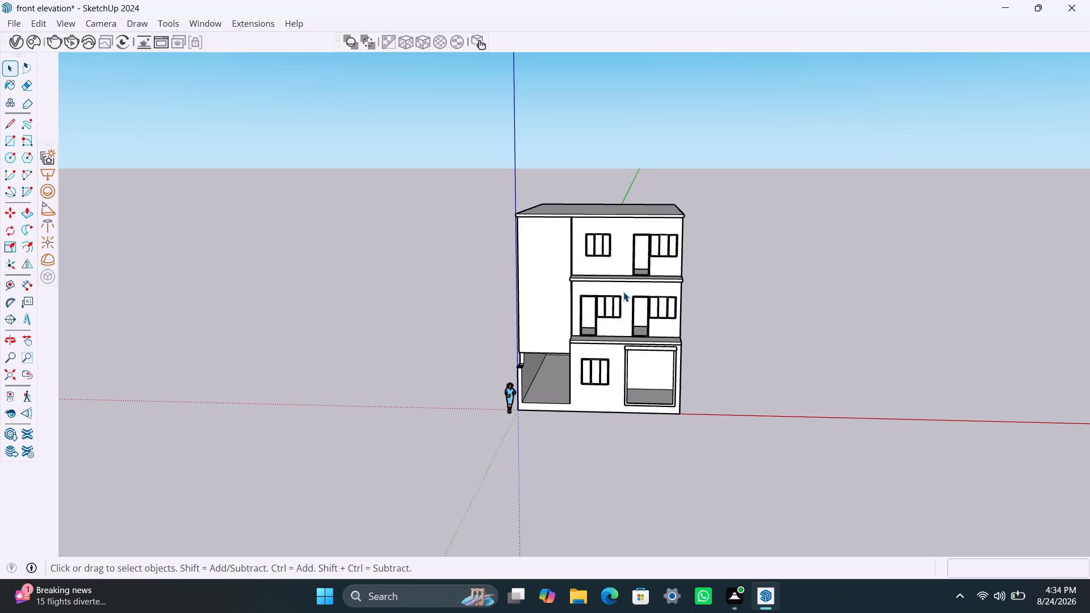
pyautogui.scroll(-2, 533, 306)
pyautogui.moveTo(536, 306); pyautogui.dragTo(729, 353, button='middle')
pyautogui.scroll(2, 596, 289)
pyautogui.moveTo(595, 288); pyautogui.dragTo(511, 316, button='middle')
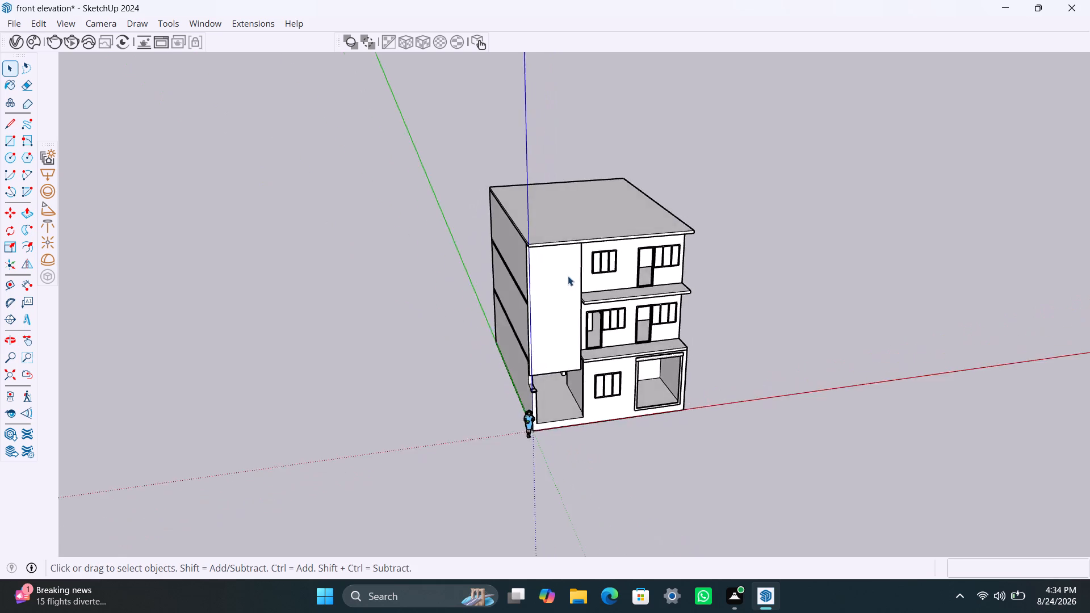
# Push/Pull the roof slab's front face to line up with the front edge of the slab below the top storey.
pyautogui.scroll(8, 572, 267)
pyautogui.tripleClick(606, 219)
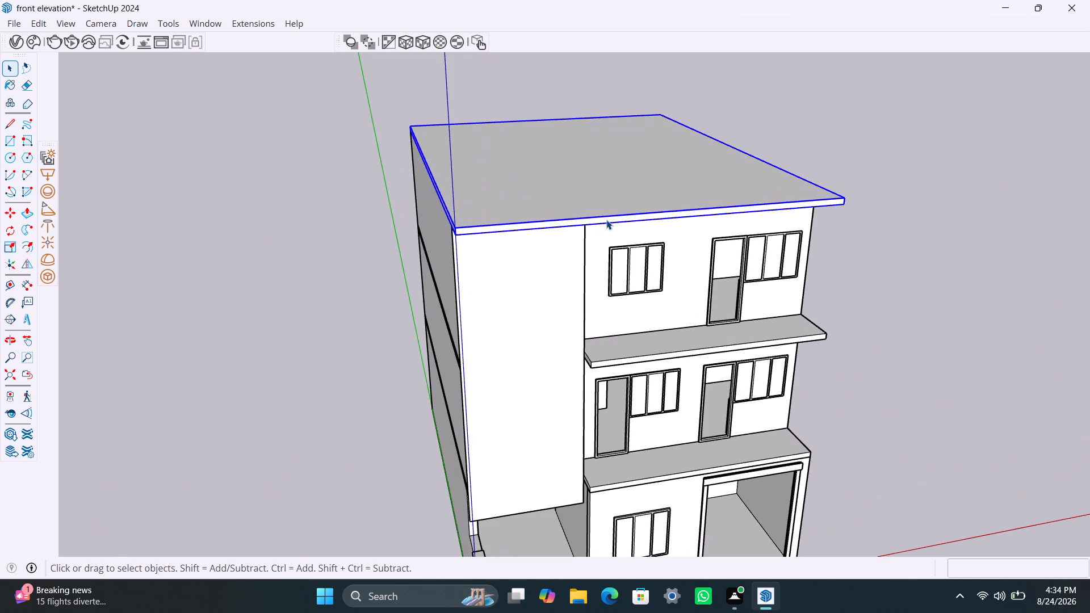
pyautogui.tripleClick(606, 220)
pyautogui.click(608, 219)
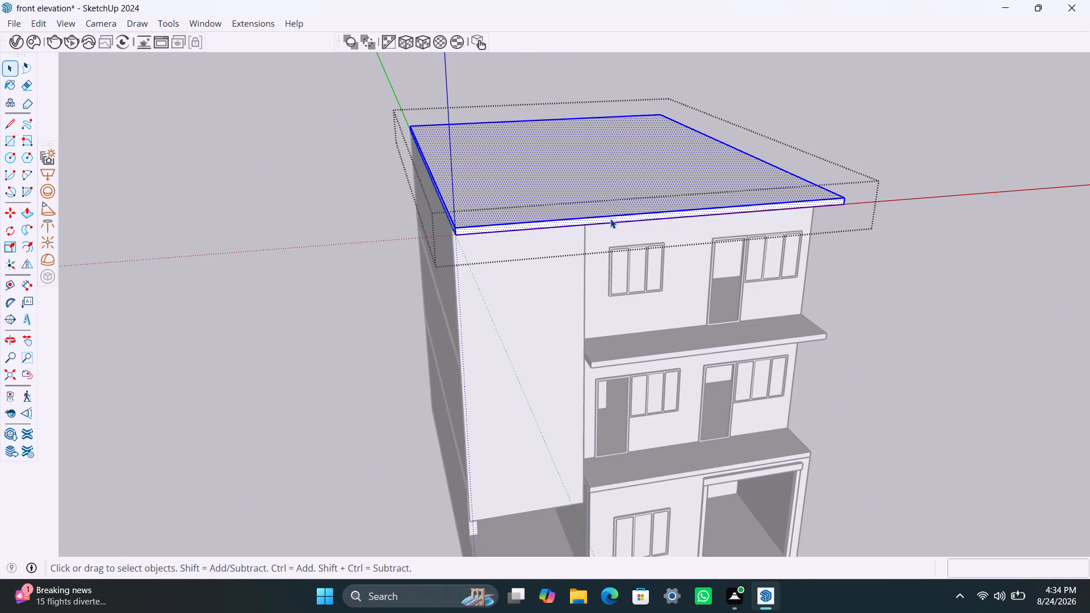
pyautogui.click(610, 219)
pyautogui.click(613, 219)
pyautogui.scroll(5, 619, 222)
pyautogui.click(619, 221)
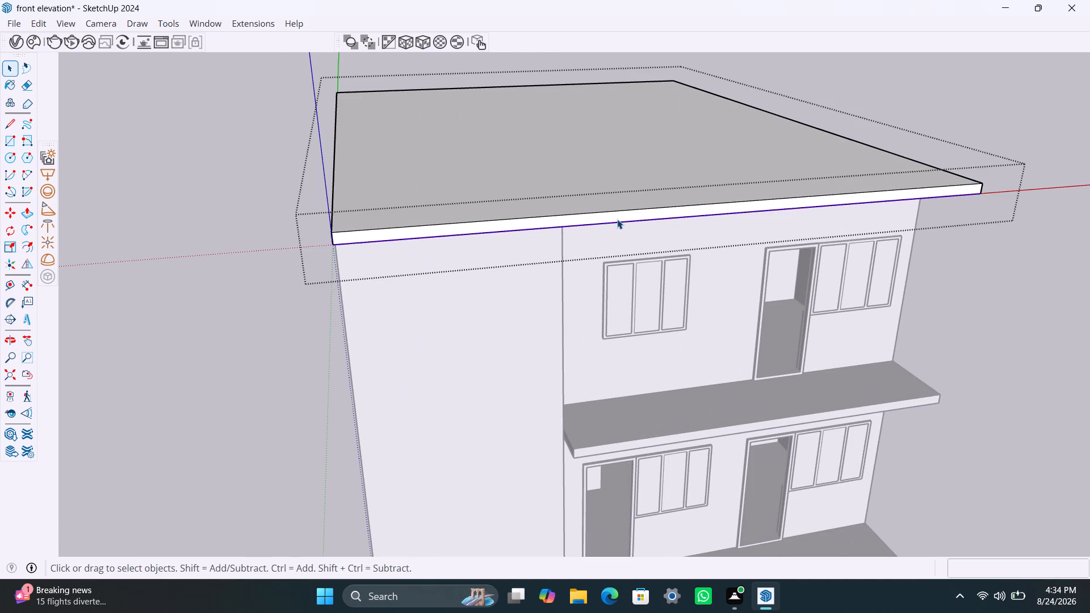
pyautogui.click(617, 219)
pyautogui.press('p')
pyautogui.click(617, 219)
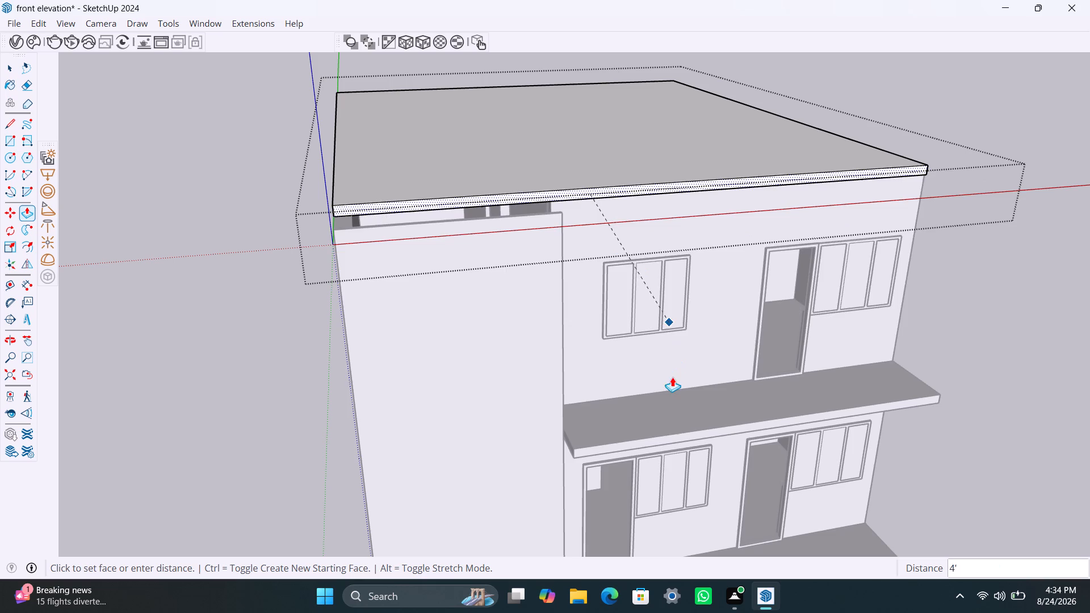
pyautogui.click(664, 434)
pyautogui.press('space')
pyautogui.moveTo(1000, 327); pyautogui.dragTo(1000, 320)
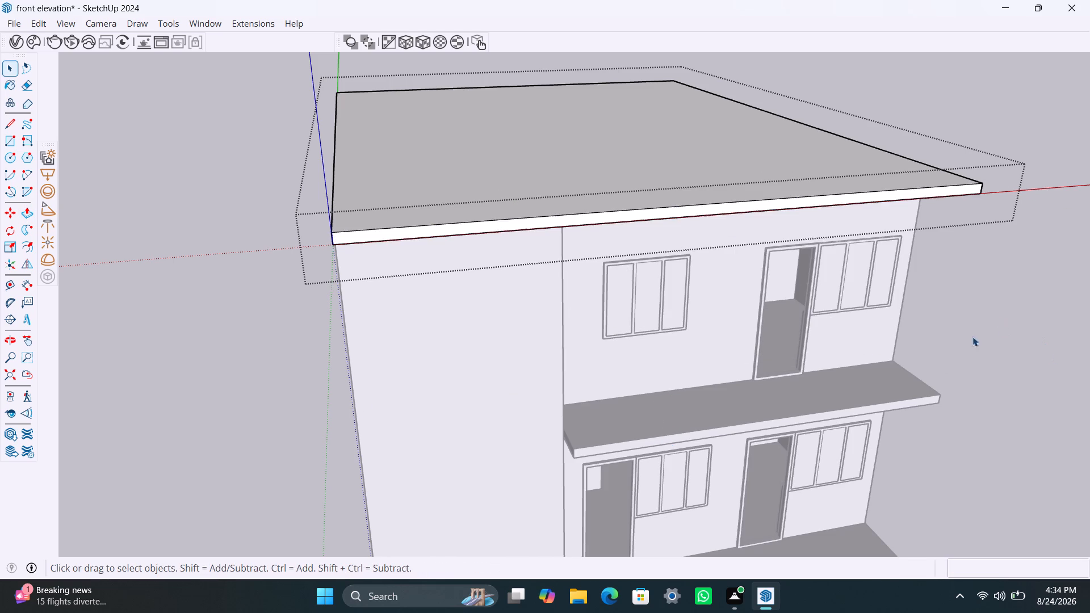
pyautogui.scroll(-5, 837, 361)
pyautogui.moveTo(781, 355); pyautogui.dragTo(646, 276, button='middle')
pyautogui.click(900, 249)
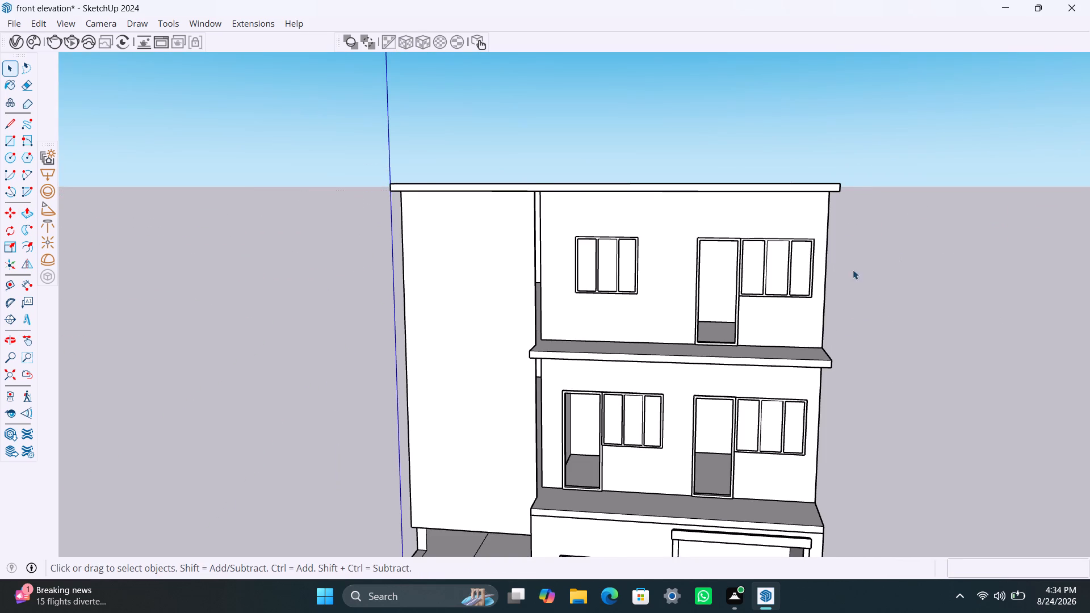
# Examine the front facade, slab overhangs and side walls from several angles.
pyautogui.moveTo(829, 338); pyautogui.dragTo(892, 308, button='middle')
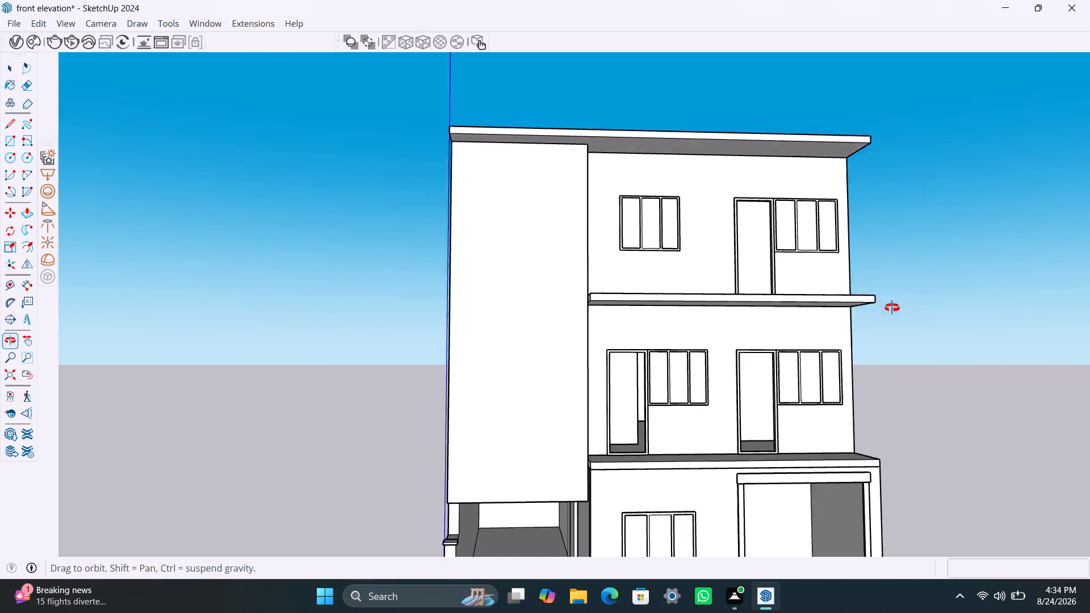
pyautogui.moveTo(892, 308); pyautogui.dragTo(824, 370, button='middle')
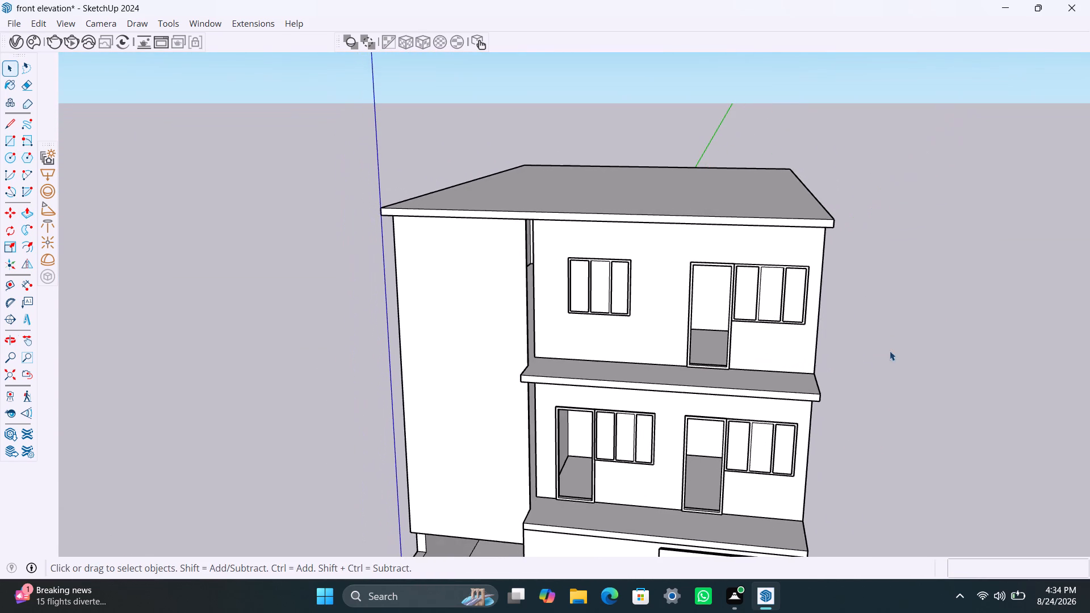
pyautogui.click(913, 343)
pyautogui.scroll(-4, 668, 367)
pyautogui.moveTo(668, 377); pyautogui.dragTo(690, 376, button='middle')
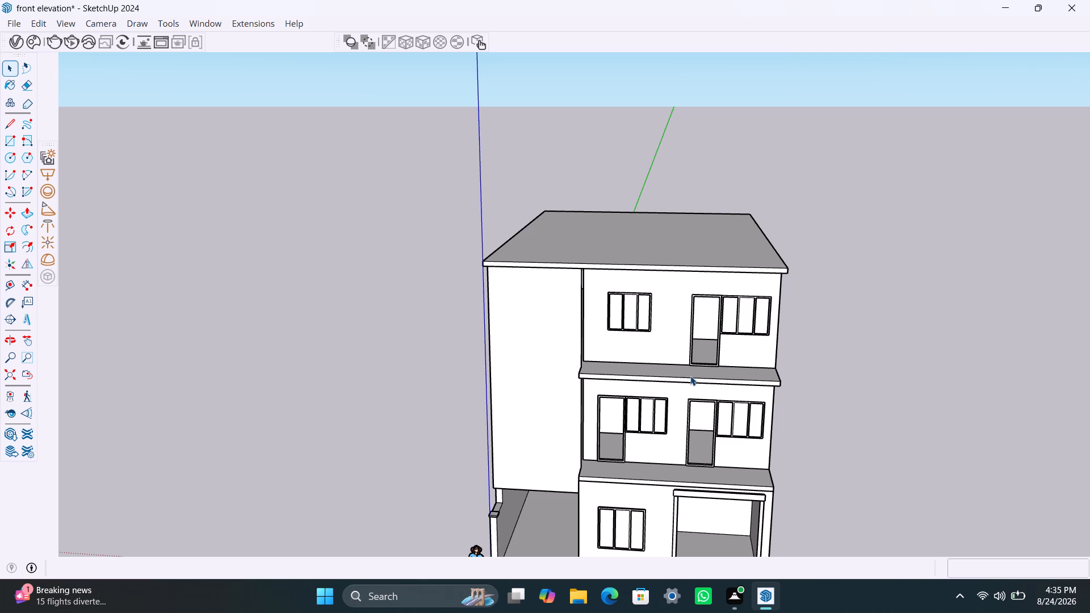
pyautogui.scroll(-5, 665, 362)
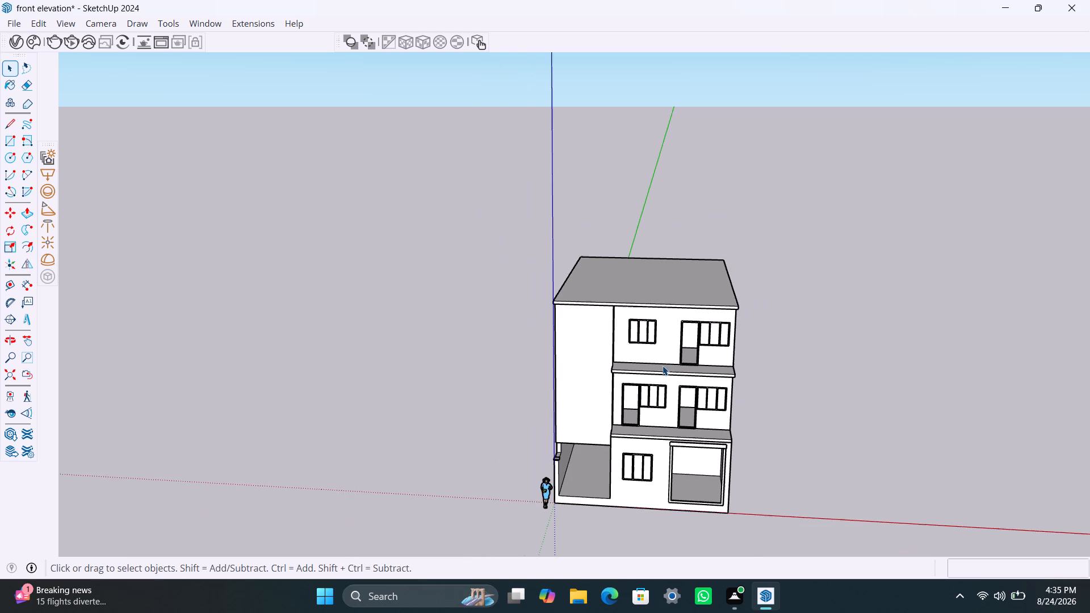
pyautogui.keyDown('shift'); pyautogui.moveTo(663, 366); pyautogui.dragTo(645, 337, button='middle'); pyautogui.keyUp('shift')
pyautogui.scroll(4, 594, 388)
pyautogui.moveTo(610, 319); pyautogui.dragTo(396, 352, button='middle')
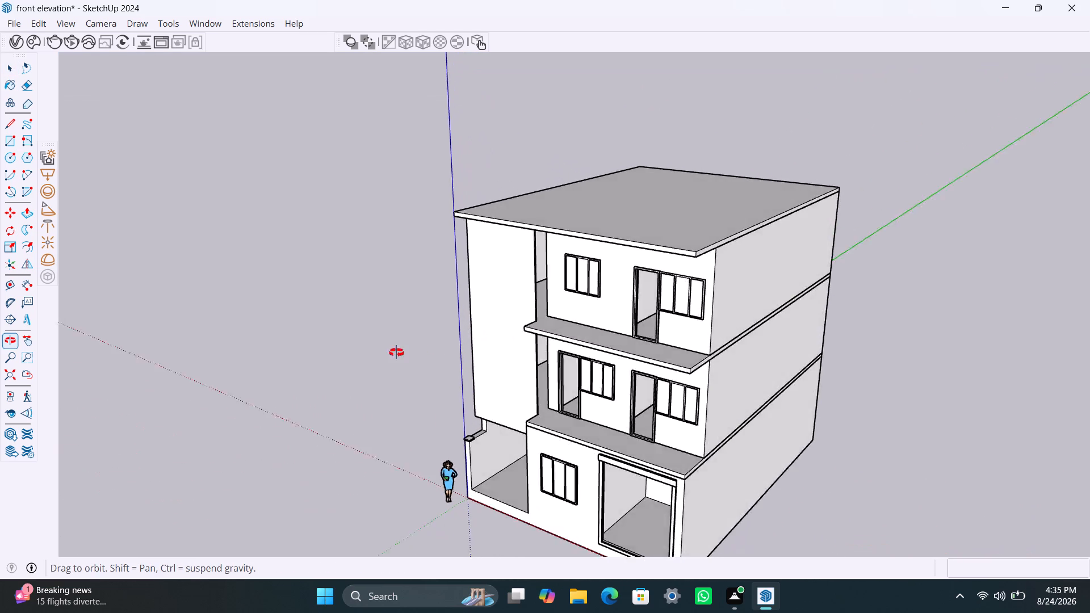
pyautogui.moveTo(396, 352); pyautogui.dragTo(354, 356, button='middle')
pyautogui.scroll(5, 484, 319)
pyautogui.moveTo(533, 317); pyautogui.dragTo(573, 341, button='middle')
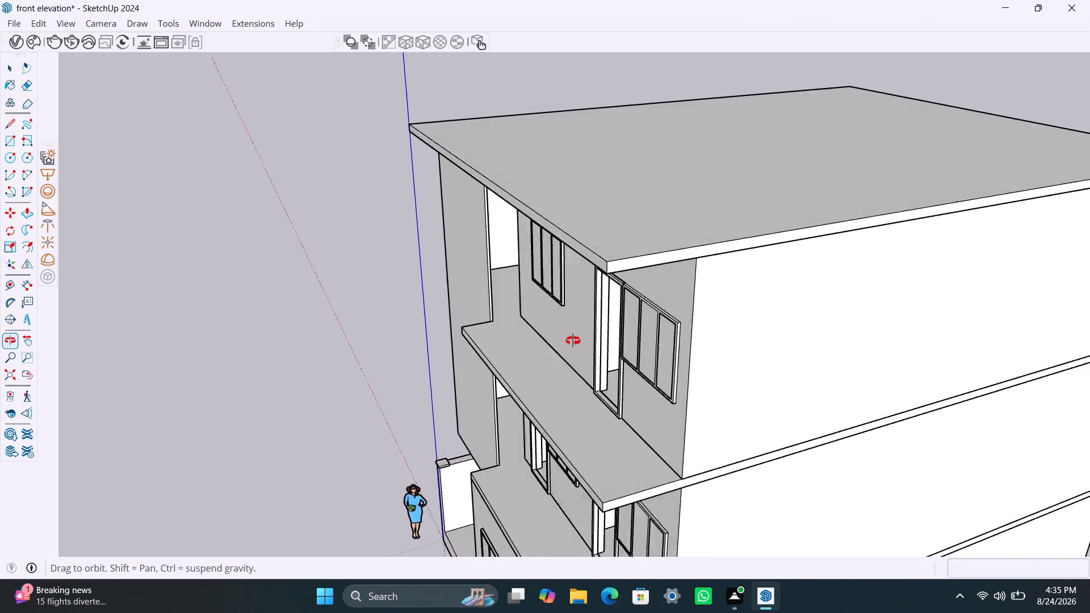
pyautogui.moveTo(573, 341); pyautogui.dragTo(741, 341, button='middle')
pyautogui.scroll(-3, 678, 340)
pyautogui.moveTo(669, 347); pyautogui.dragTo(689, 347, button='middle')
pyautogui.scroll(-2, 631, 326)
pyautogui.moveTo(635, 334); pyautogui.dragTo(629, 321, button='middle')
pyautogui.scroll(2, 699, 319)
pyautogui.moveTo(669, 320); pyautogui.dragTo(702, 329, button='middle')
pyautogui.scroll(2, 651, 307)
pyautogui.keyDown('shift'); pyautogui.moveTo(657, 306); pyautogui.dragTo(634, 295, button='middle'); pyautogui.keyUp('shift')
pyautogui.scroll(-3, 635, 295)
pyautogui.middleClick(641, 305)
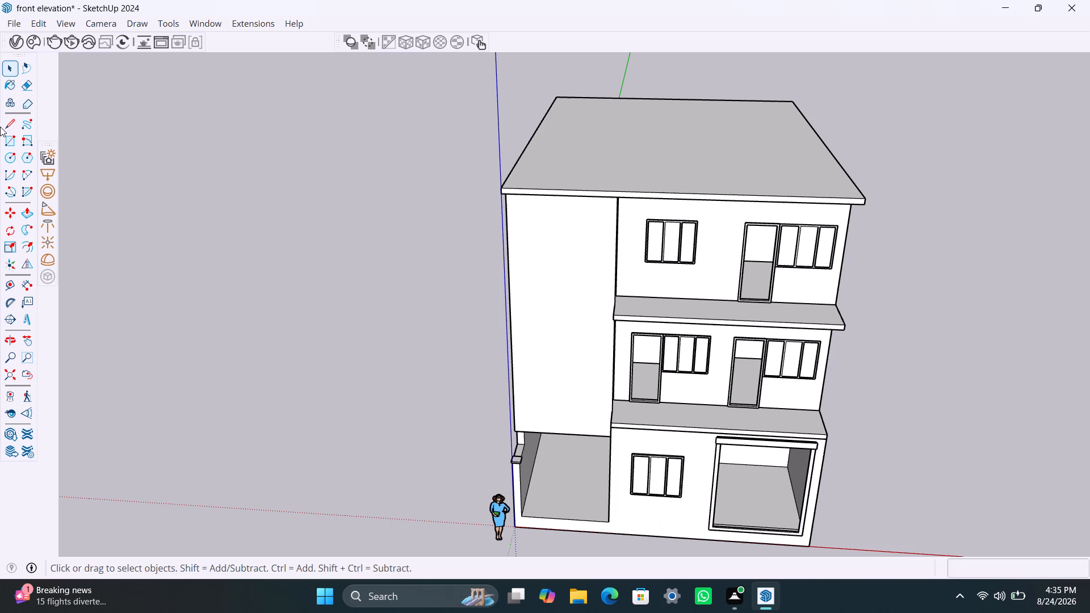
pyautogui.moveTo(28, 96); pyautogui.dragTo(31, 49, button='middle')
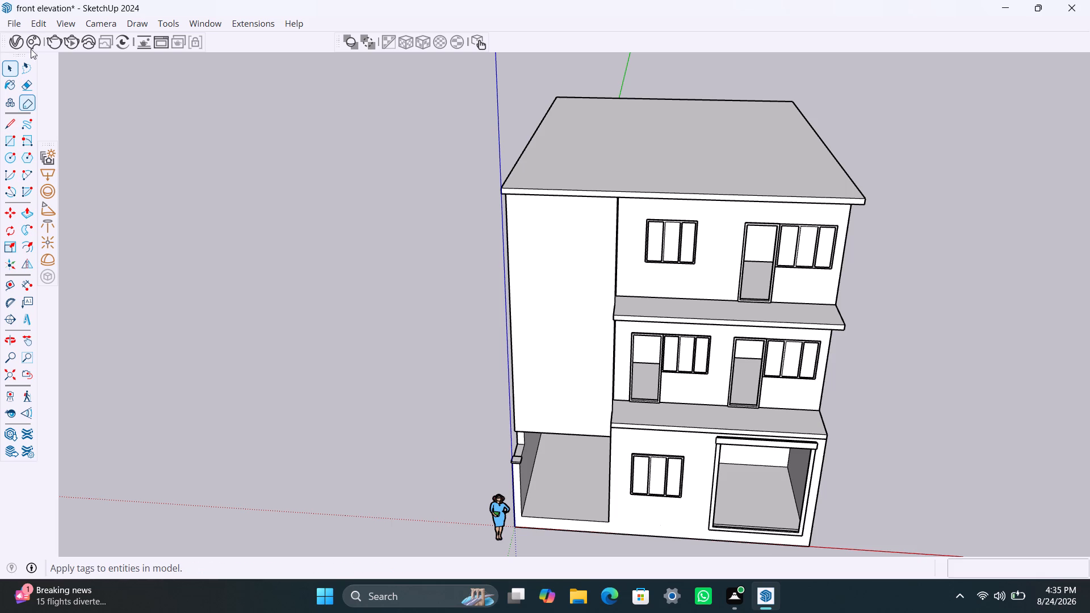
pyautogui.moveTo(31, 49); pyautogui.dragTo(22, 0, button='middle')
pyautogui.scroll(-1, 162, 43)
pyautogui.moveTo(551, 303); pyautogui.dragTo(570, 161, button='middle')
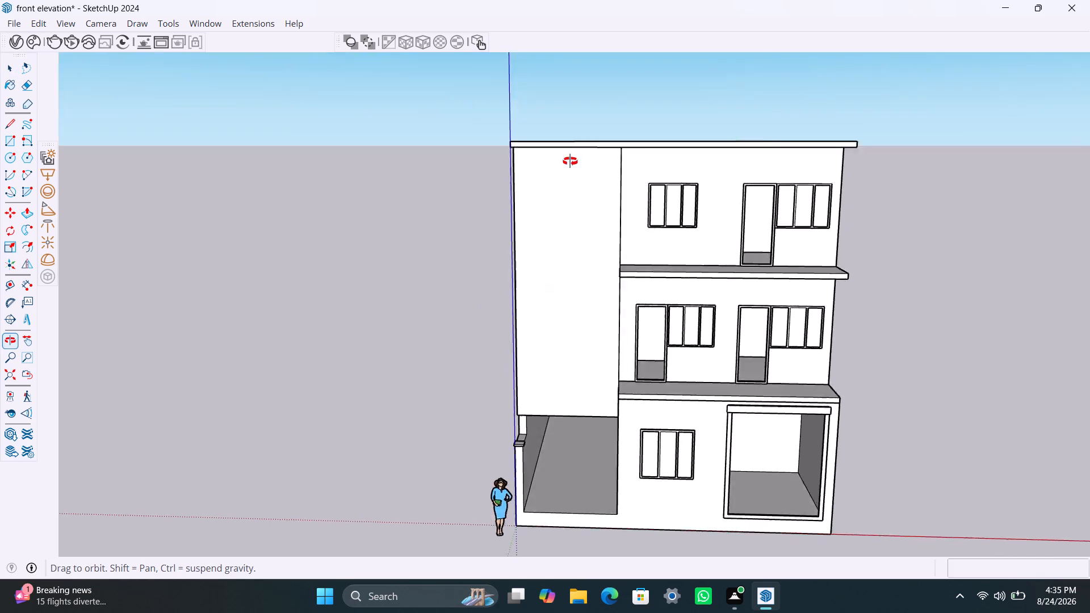
pyautogui.moveTo(570, 161); pyautogui.dragTo(546, 111, button='middle')
pyautogui.keyDown('shift'); pyautogui.moveTo(575, 280); pyautogui.dragTo(552, 308, button='middle'); pyautogui.keyUp('shift')
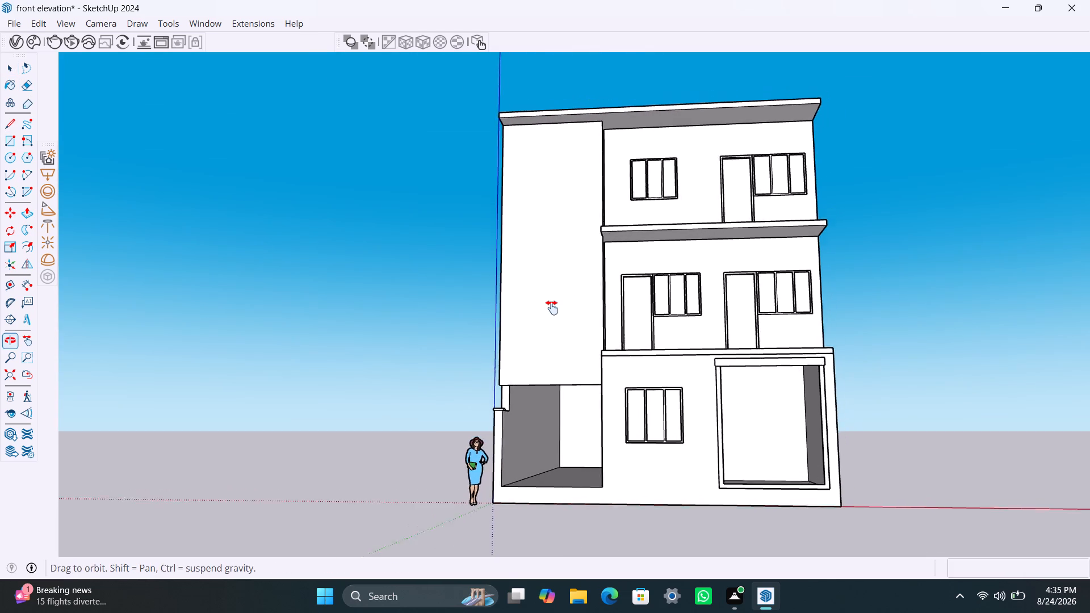
pyautogui.keyDown('shift'); pyautogui.moveTo(552, 308); pyautogui.dragTo(544, 316, button='middle'); pyautogui.keyUp('shift')
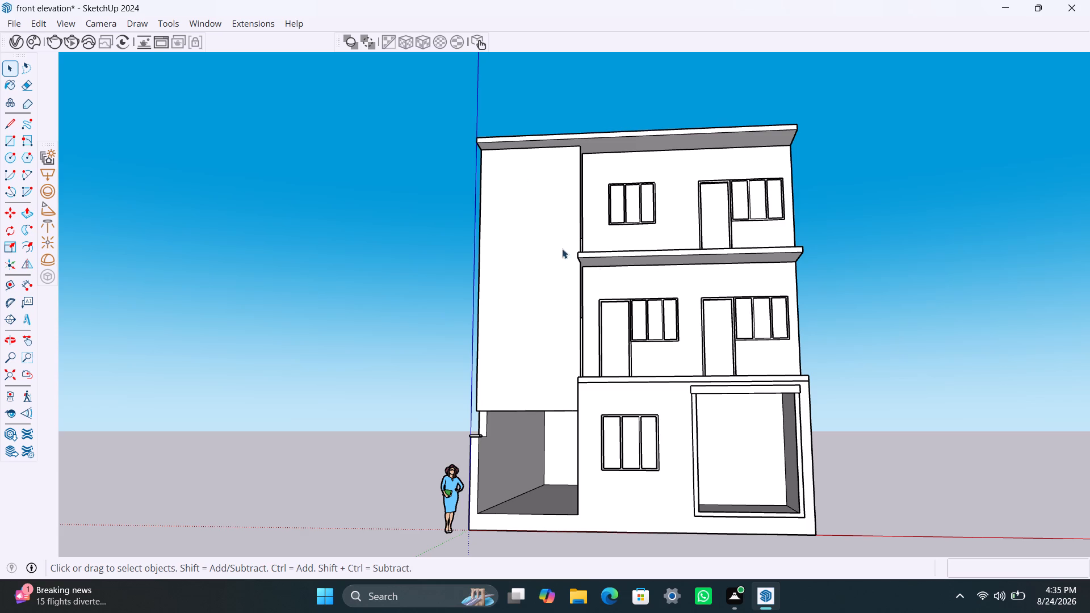
# Open the slab below the top storey for editing and Push/Pull its front face outward by 1'.
pyautogui.click(602, 254)
pyautogui.click(601, 254)
pyautogui.click(601, 254)
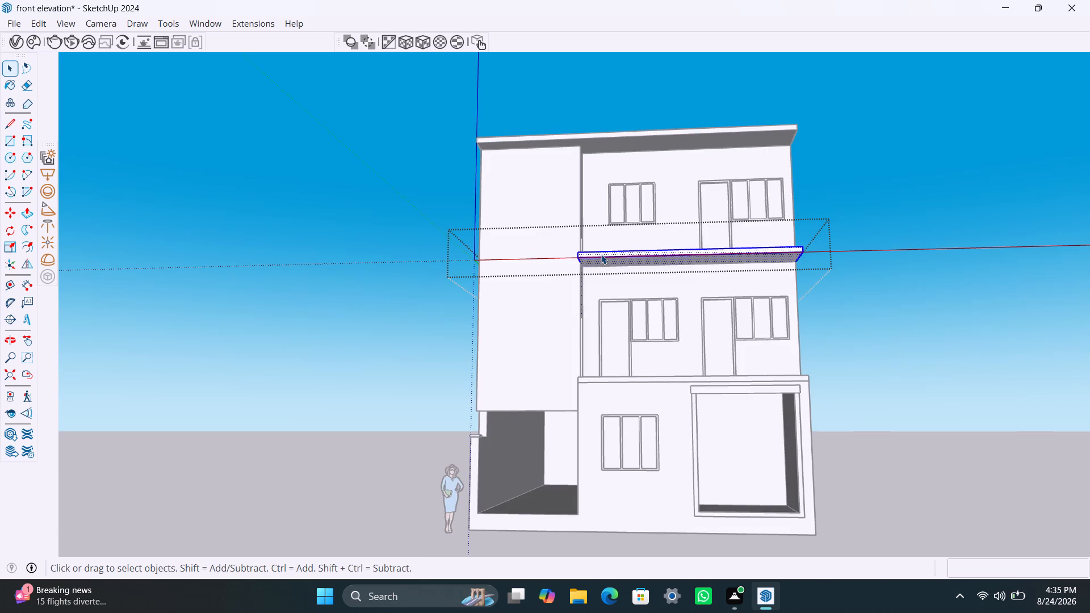
pyautogui.click(601, 254)
pyautogui.scroll(1, 593, 254)
pyautogui.press('p')
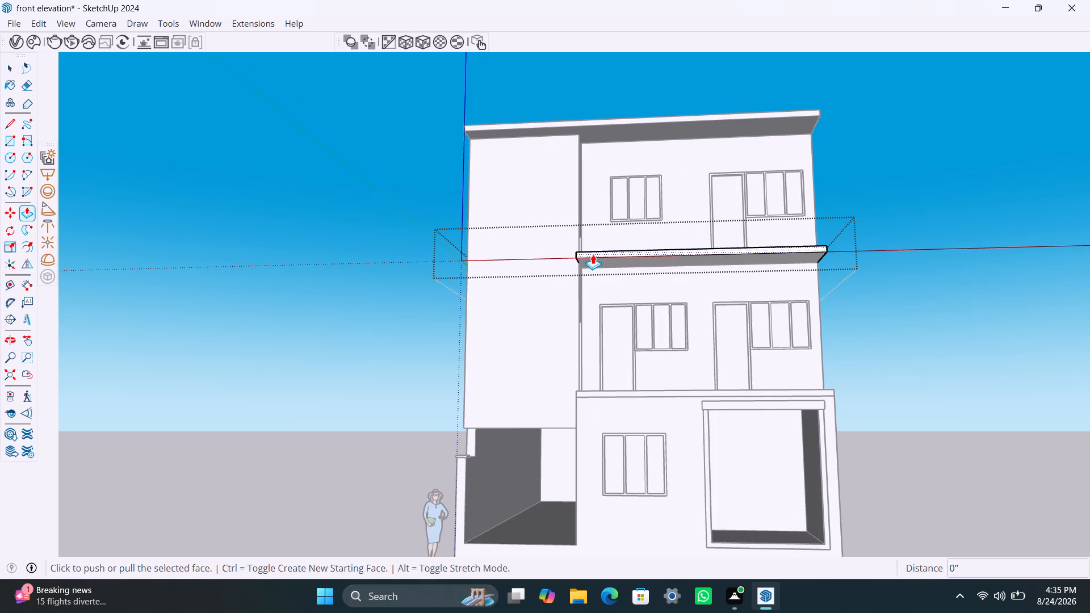
pyautogui.click(593, 254)
pyautogui.write("1'")
pyautogui.press('Return')
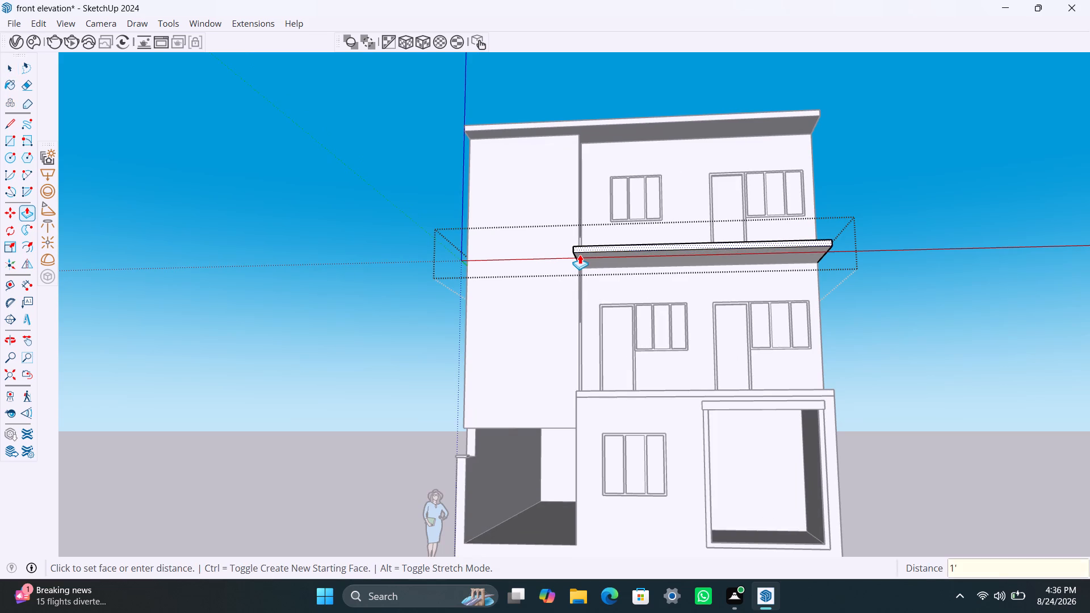
pyautogui.press('space')
pyautogui.click(912, 378)
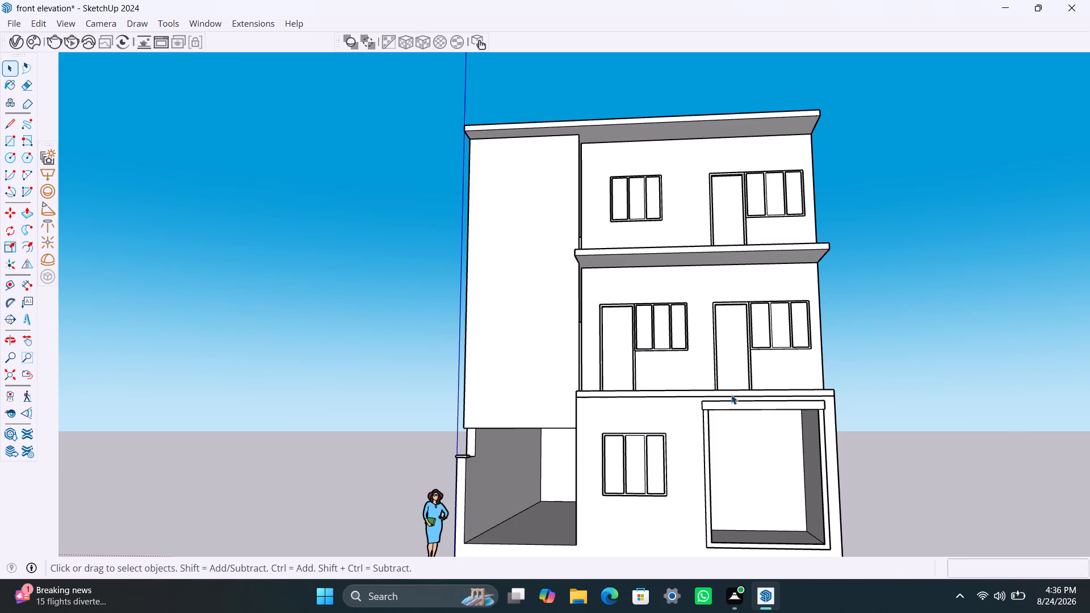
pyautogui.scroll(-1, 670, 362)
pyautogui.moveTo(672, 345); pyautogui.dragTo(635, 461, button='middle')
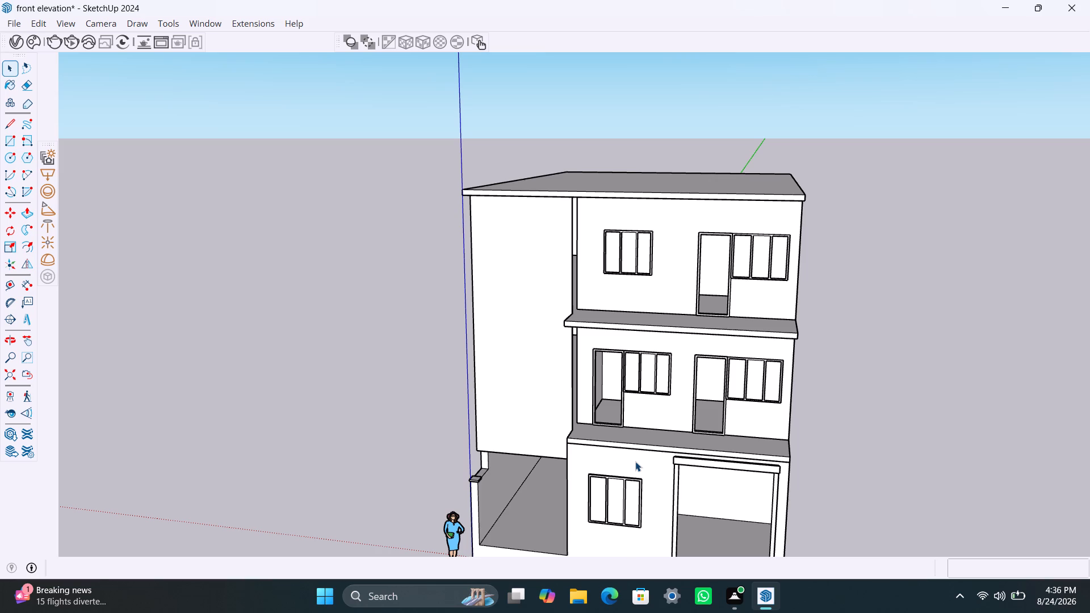
# Undo the last Push/Pull on the slab below the top storey.
pyautogui.hotkey('ctrl', 'z')
pyautogui.click(847, 441)
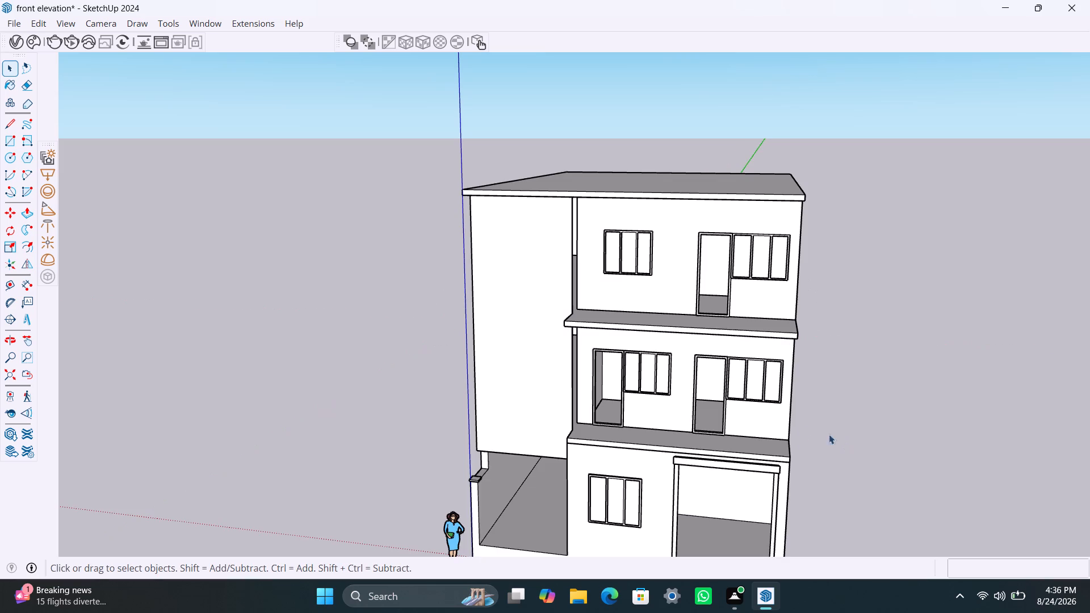
pyautogui.moveTo(805, 454); pyautogui.dragTo(429, 466, button='middle')
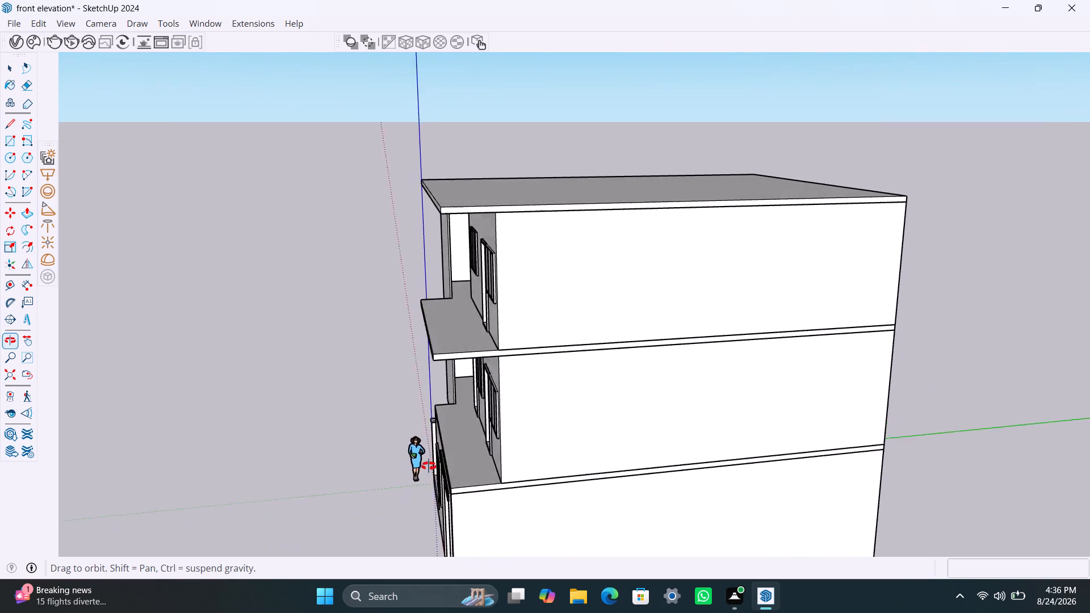
pyautogui.moveTo(429, 466); pyautogui.dragTo(703, 463, button='middle')
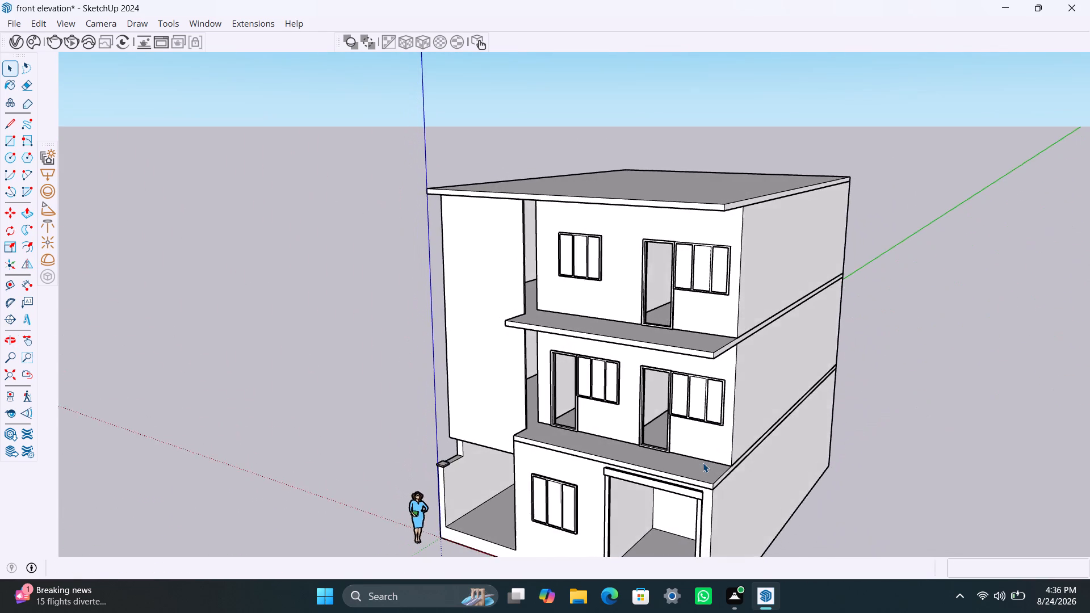
pyautogui.hotkey('ctrl', 'z')
pyautogui.hotkey('ctrl', 'z')
pyautogui.press('space')
pyautogui.click(891, 470)
pyautogui.scroll(-2, 773, 405)
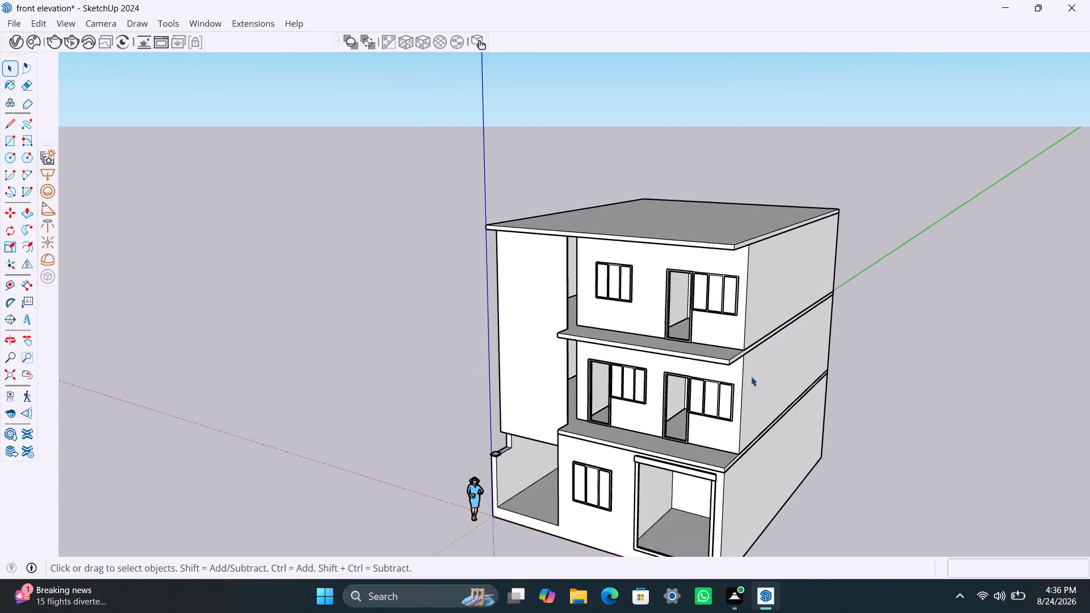
# Place a vertical guide on the tall front panel 1'1.5" in from its outer edge and another 4.5" further in.
pyautogui.moveTo(726, 370); pyautogui.dragTo(760, 370, button='middle')
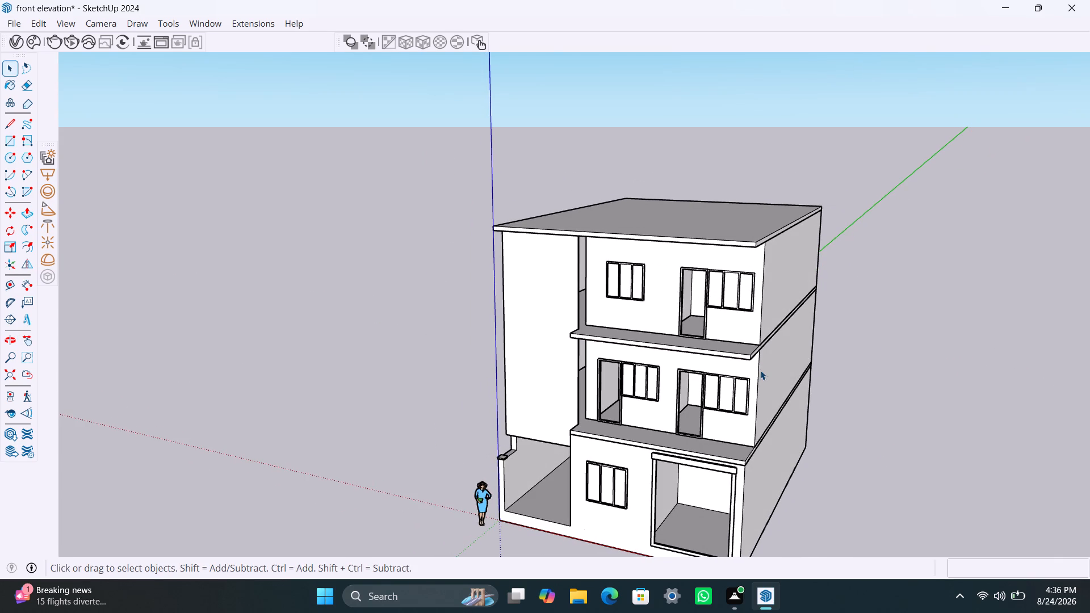
pyautogui.scroll(-2, 650, 309)
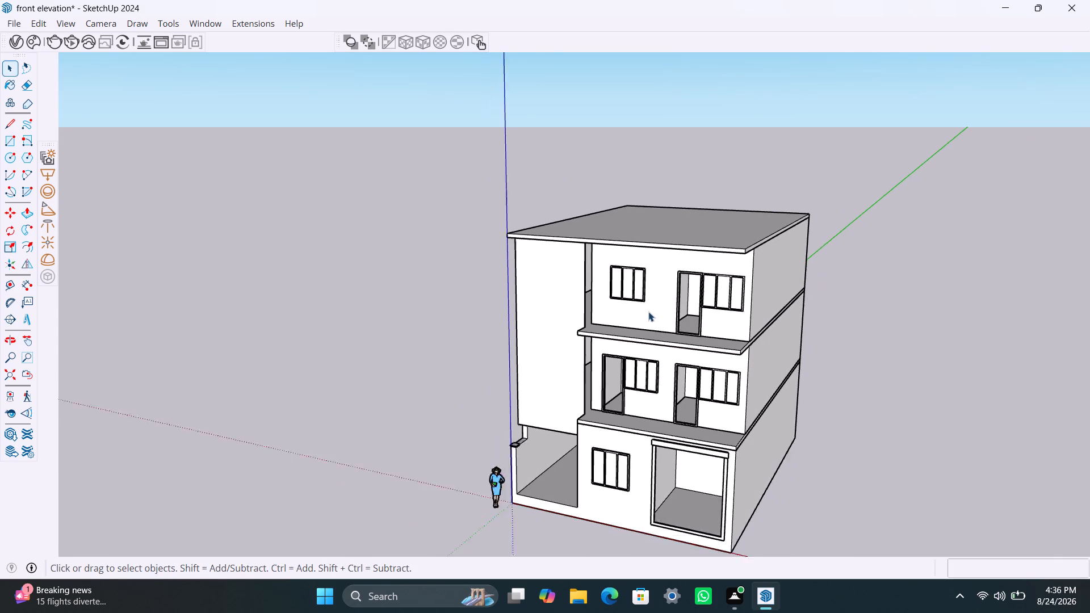
pyautogui.moveTo(642, 331); pyautogui.dragTo(726, 320, button='middle')
pyautogui.scroll(1, 564, 316)
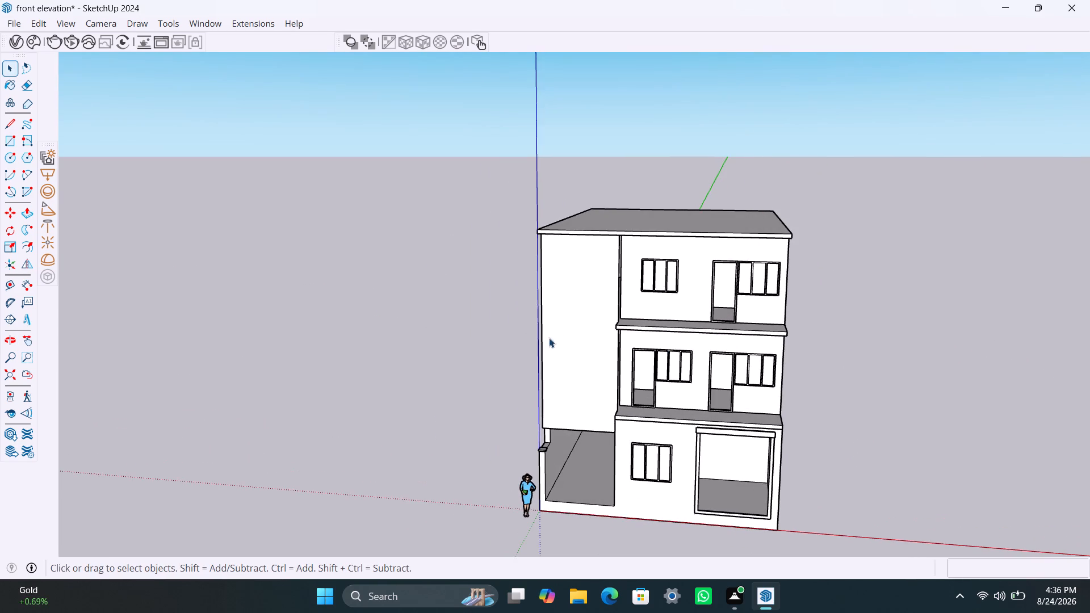
pyautogui.moveTo(549, 338); pyautogui.dragTo(575, 352, button='middle')
pyautogui.press('t')
pyautogui.scroll(4, 545, 326)
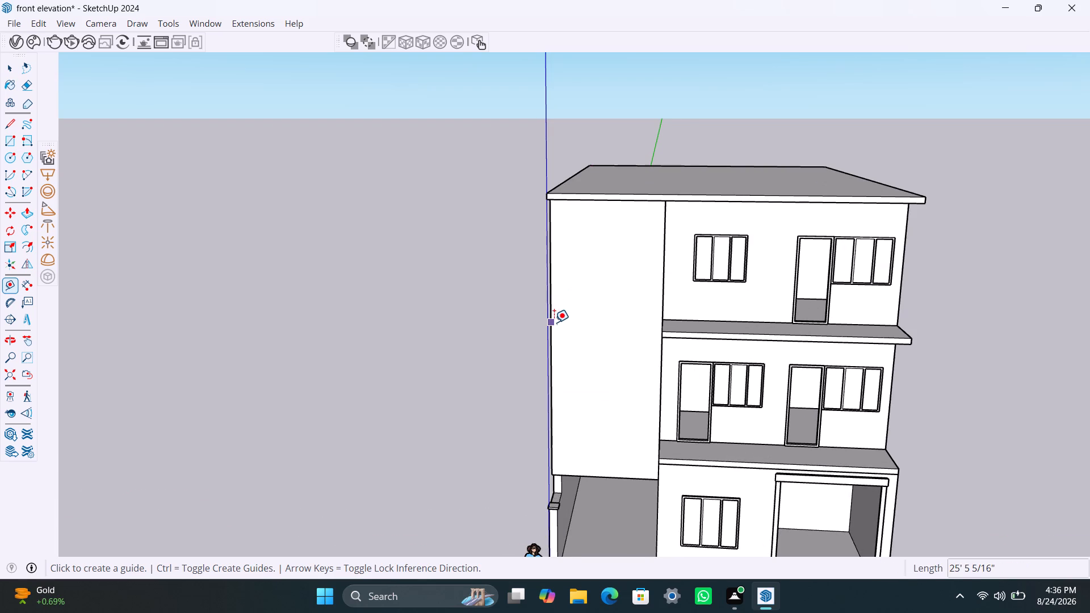
pyautogui.click(554, 322)
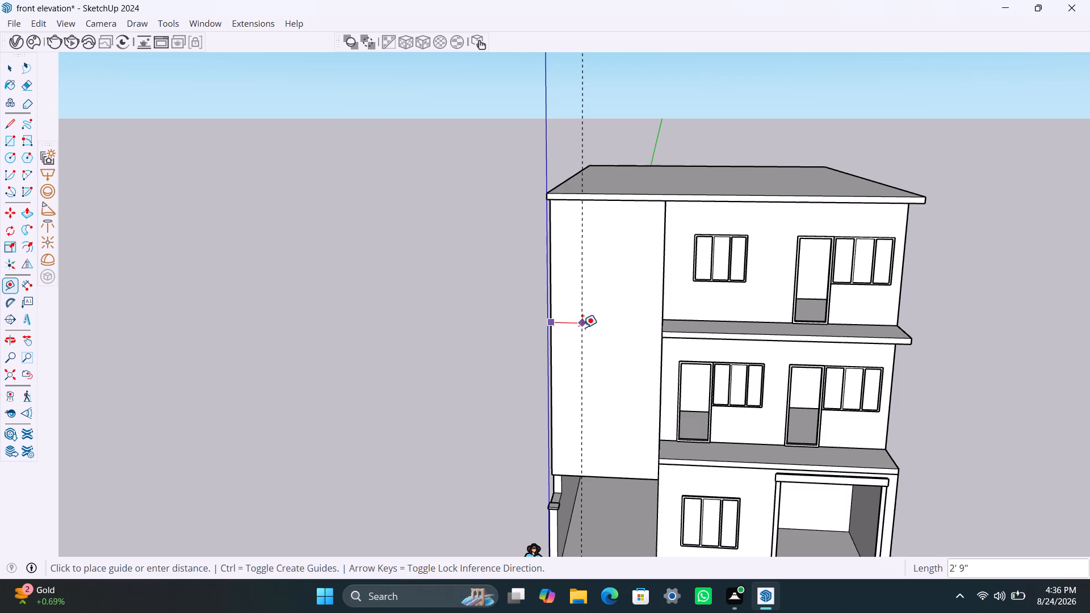
pyautogui.write('1\'1.5"')
pyautogui.press('Return')
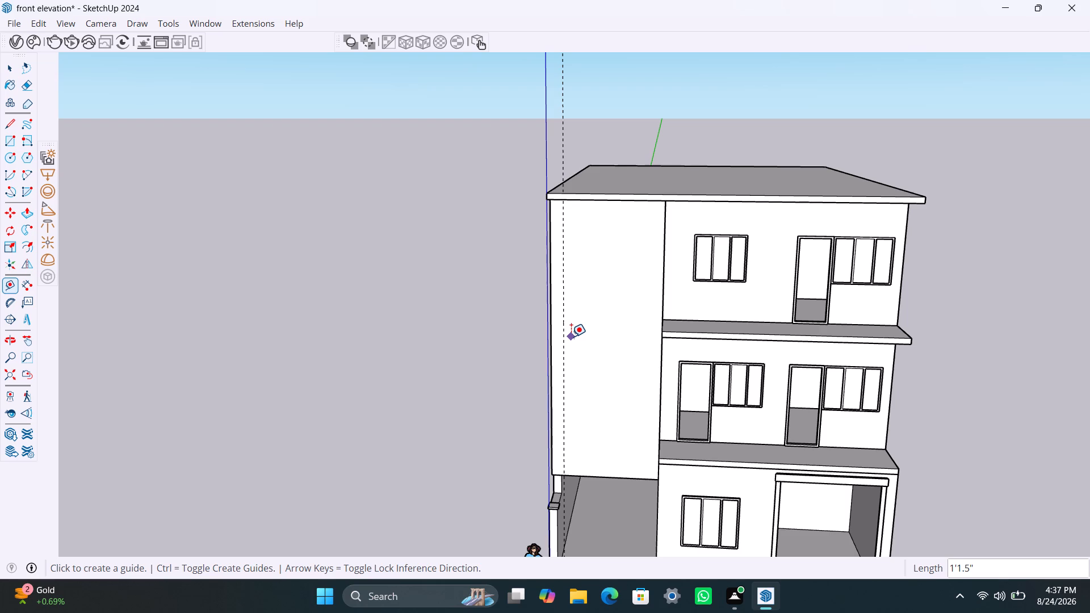
pyautogui.click(562, 309)
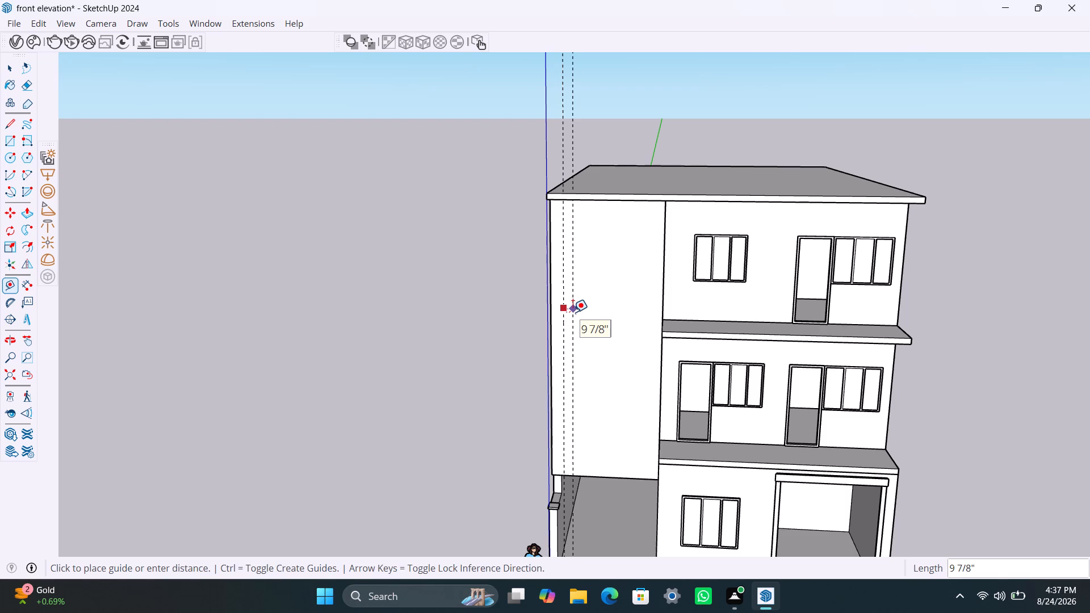
pyautogui.write('4.5"')
pyautogui.press('Return')
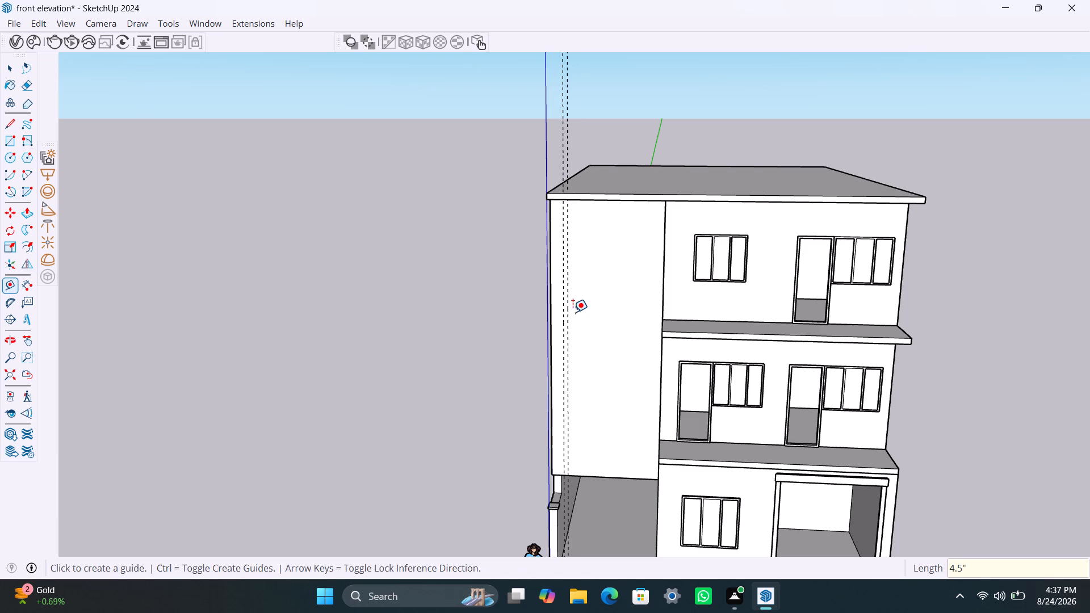
# Add a vertical guide 3' further in on the tall front panel, followed by another 4.5" beyond it.
pyautogui.press('space')
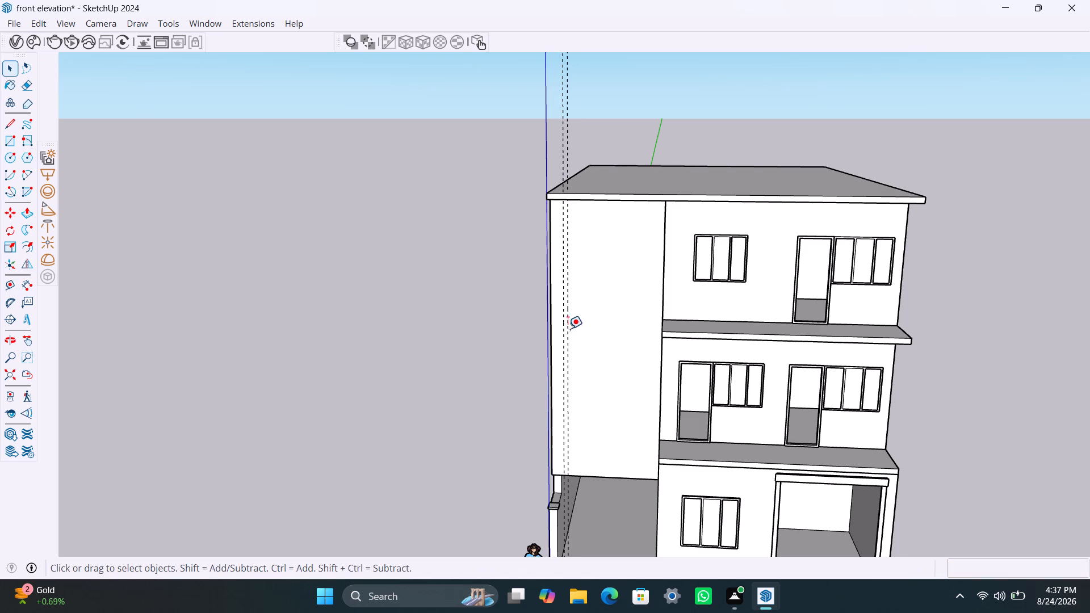
pyautogui.press('t')
pyautogui.click(571, 329)
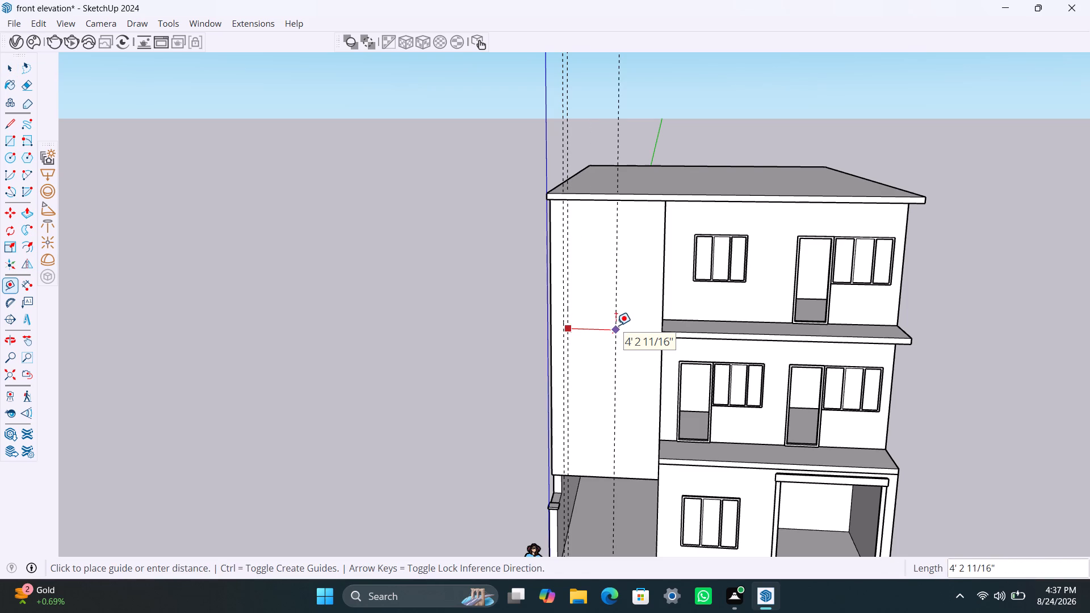
pyautogui.press('3')
pyautogui.press("'")
pyautogui.press('Return')
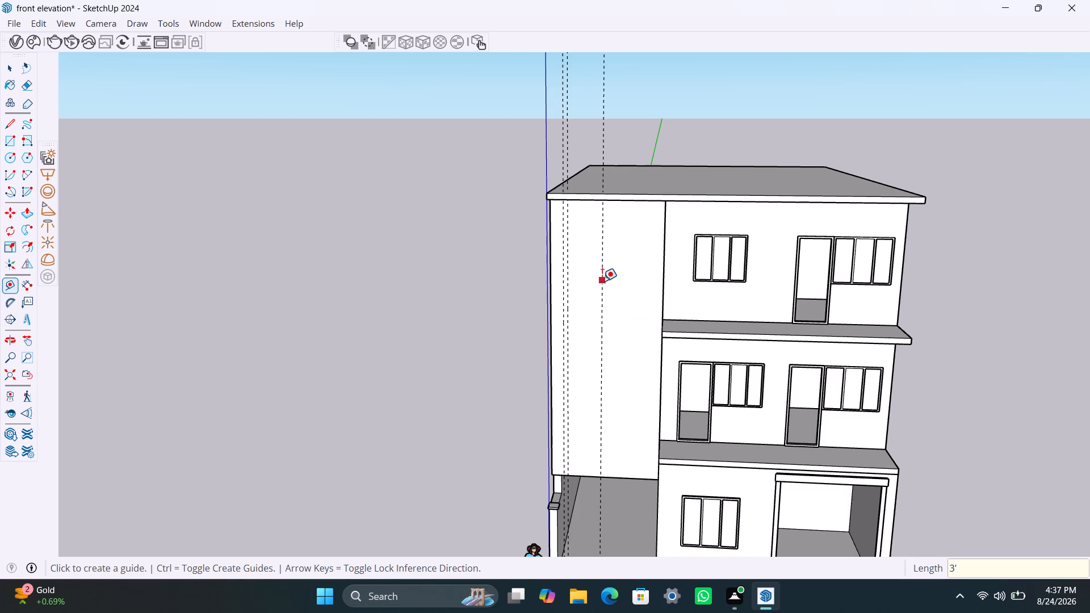
pyautogui.click(602, 281)
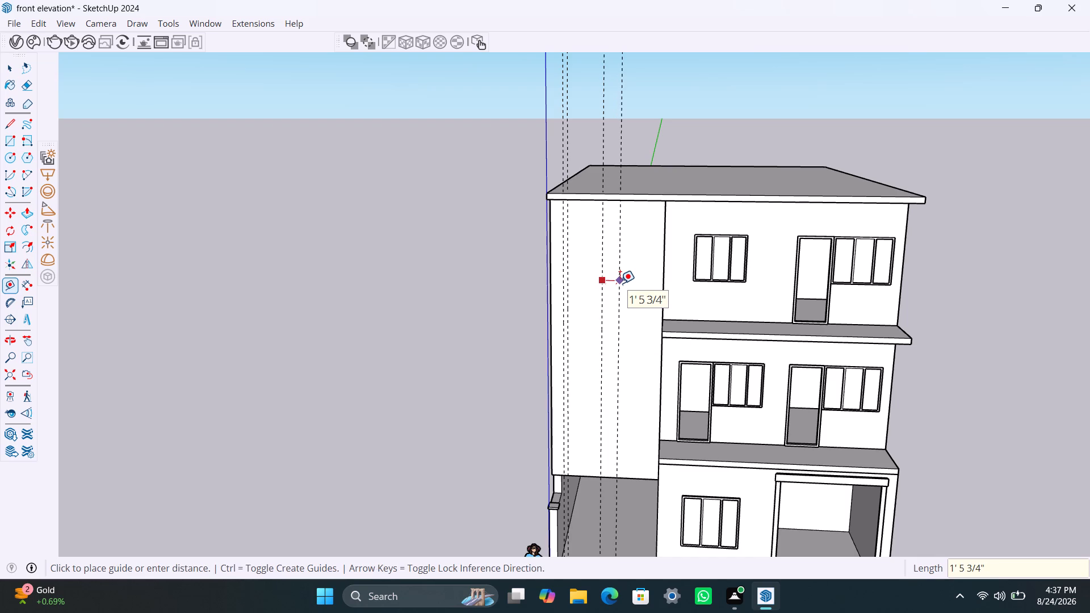
pyautogui.write('4.5"')
pyautogui.press('Return')
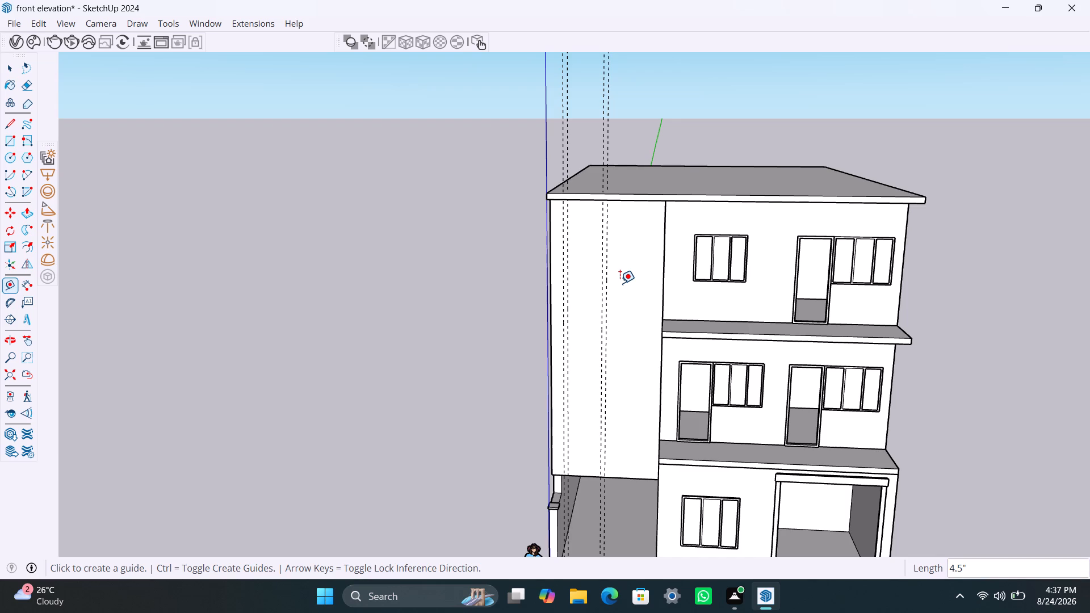
# Place a horizontal guide 2'10" below the tall front panel's top edge and another 4.5" below it.
pyautogui.moveTo(637, 246); pyautogui.dragTo(648, 185, button='middle')
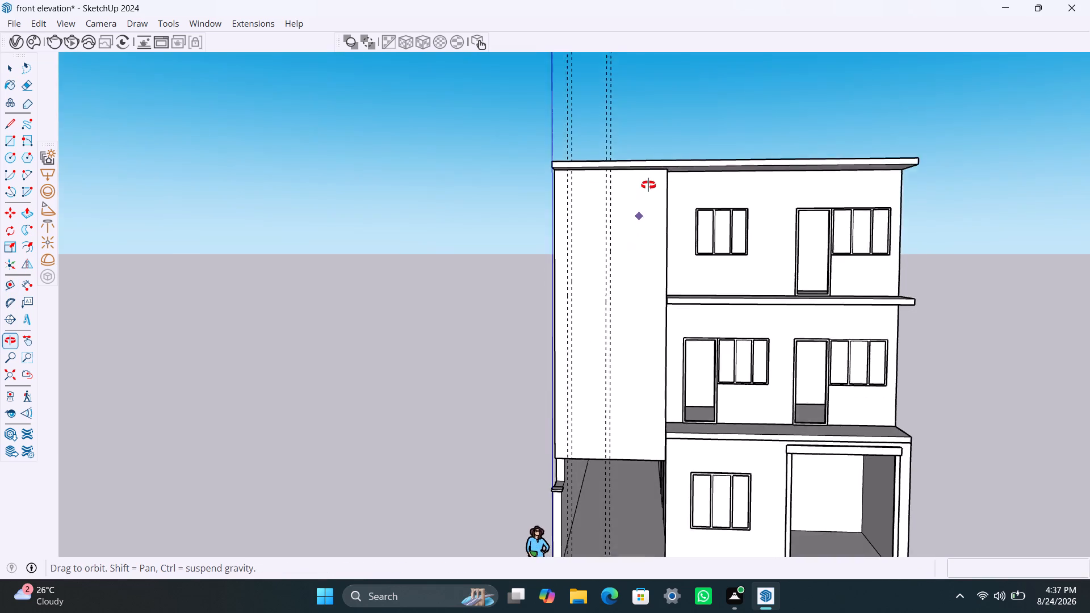
pyautogui.moveTo(648, 185); pyautogui.dragTo(648, 183, button='middle')
pyautogui.scroll(8, 630, 170)
pyautogui.click(621, 161)
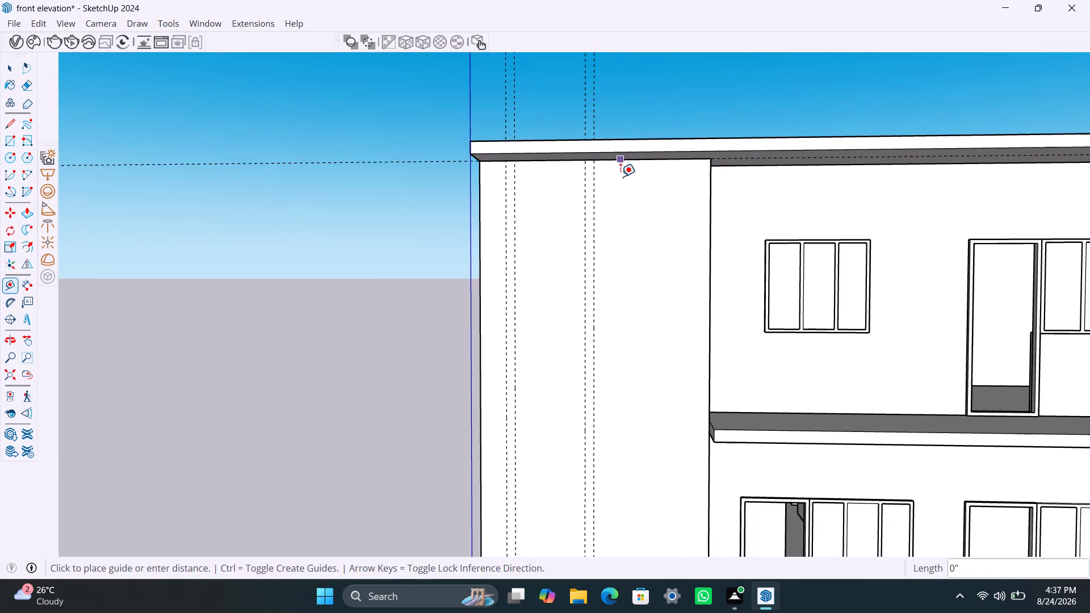
pyautogui.write('2\'10"')
pyautogui.press('Return')
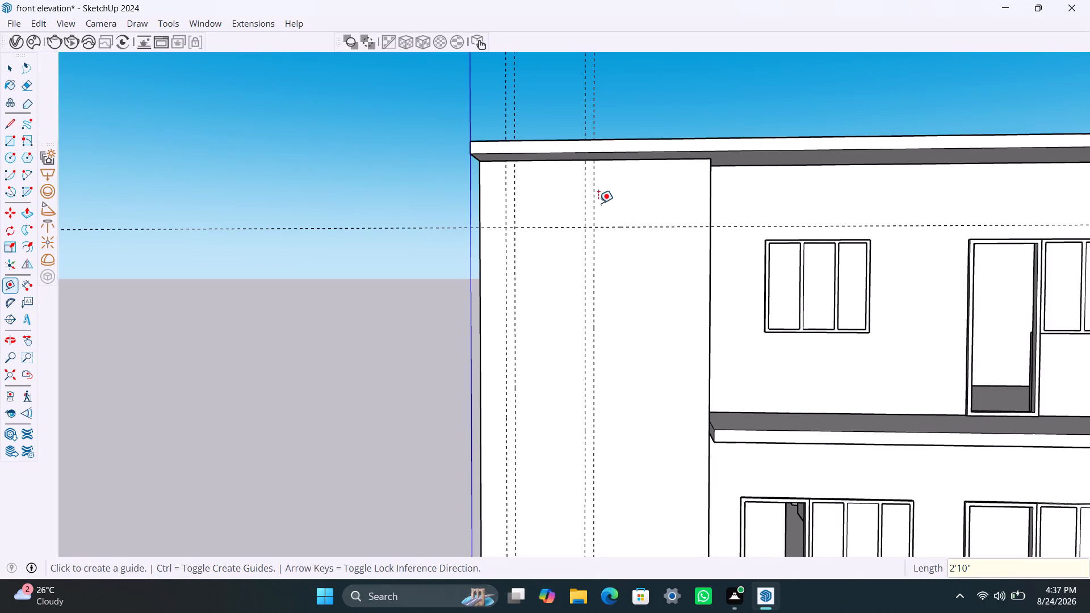
pyautogui.click(559, 229)
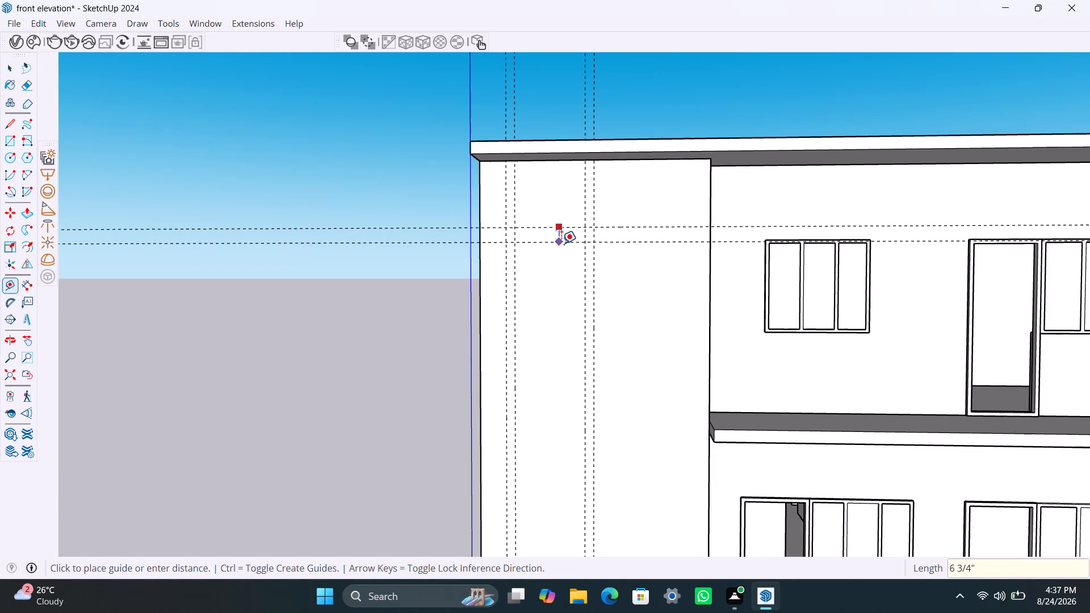
pyautogui.write('4.5"')
pyautogui.press('Return')
# Save the model as front elevation in the internship folder, replacing the existing file.
pyautogui.scroll(-8, 564, 305)
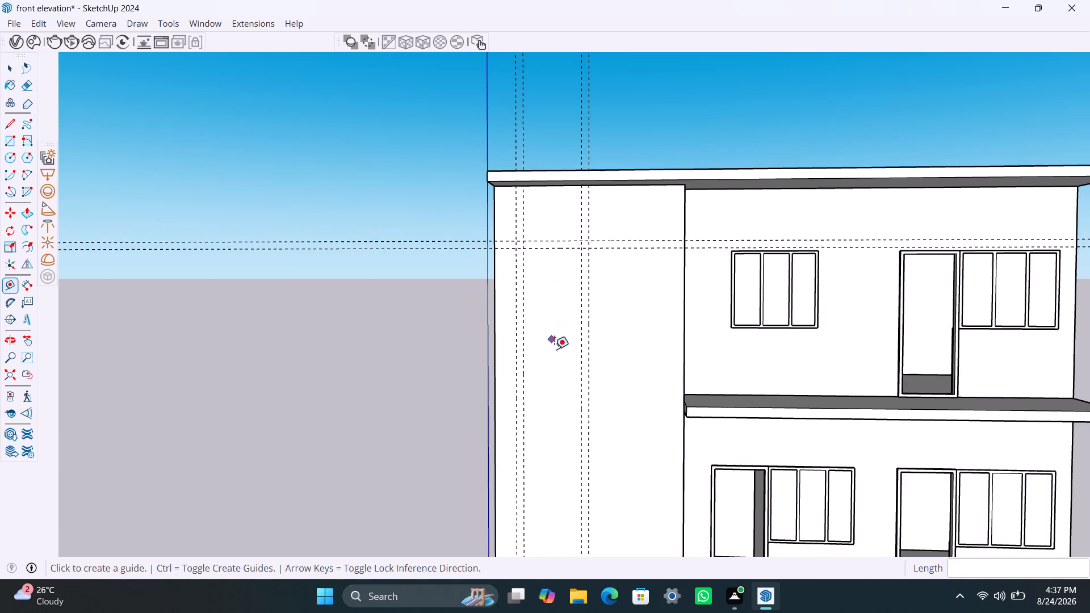
pyautogui.scroll(-6, 554, 358)
pyautogui.keyDown('shift'); pyautogui.moveTo(557, 365); pyautogui.dragTo(553, 262, button='middle'); pyautogui.keyUp('shift')
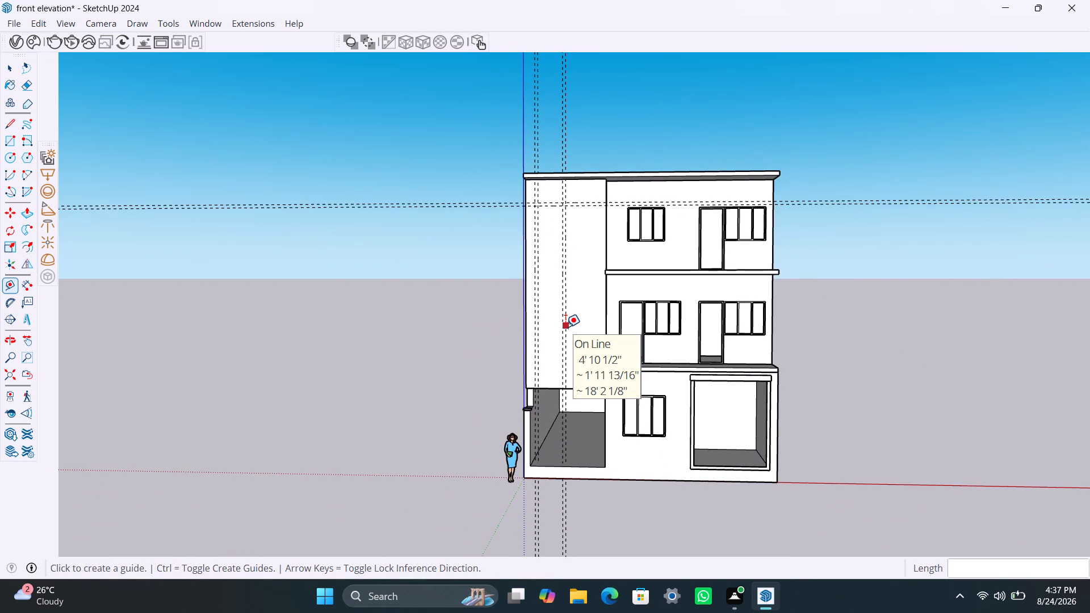
pyautogui.hotkey('ctrl', 's')
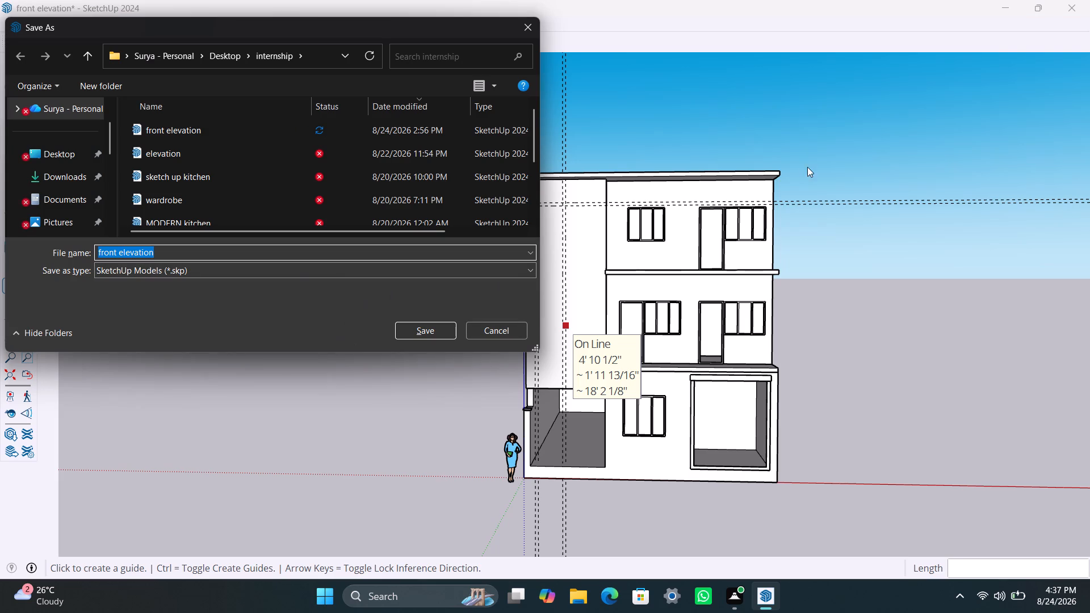
pyautogui.click(171, 256)
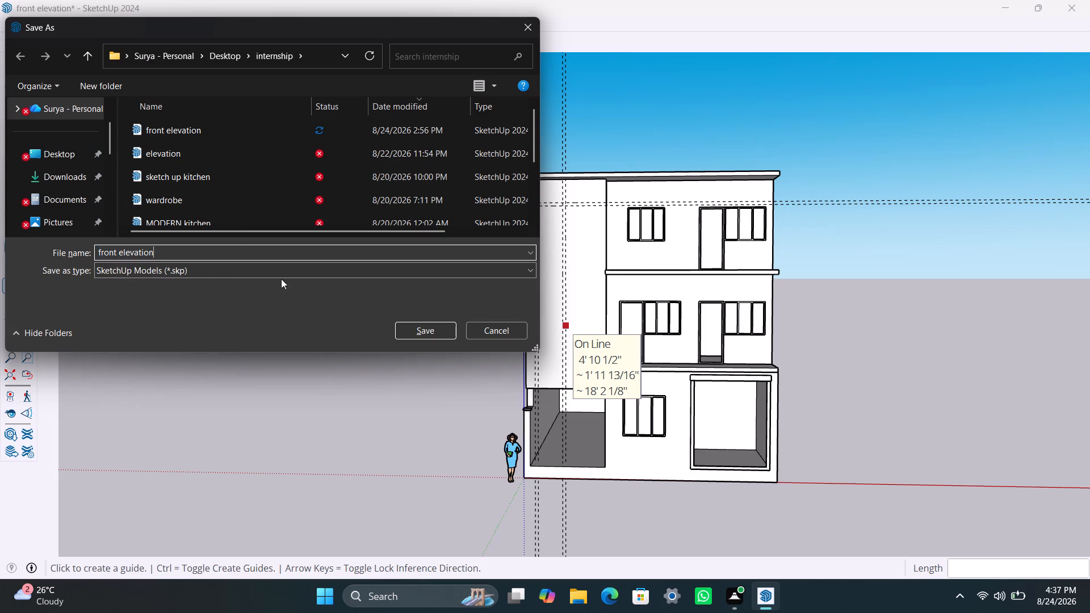
pyautogui.click(416, 332)
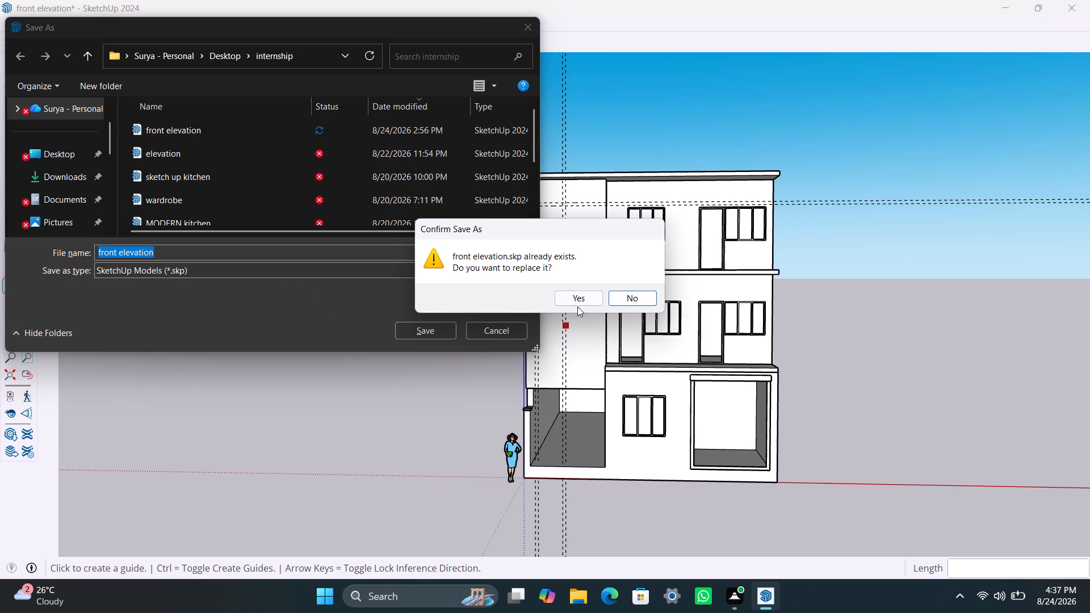
pyautogui.click(581, 301)
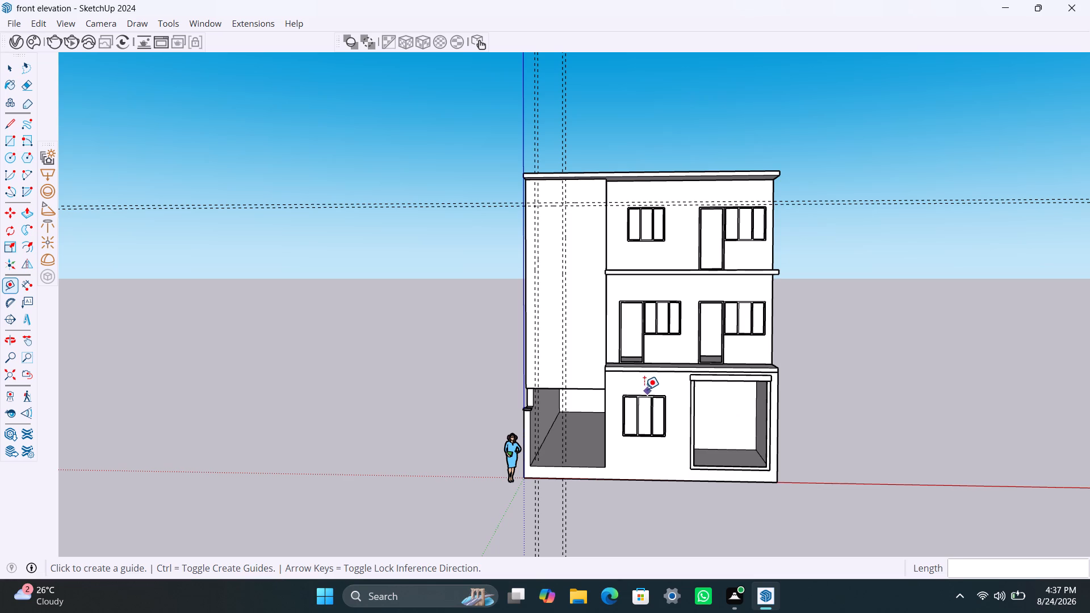
# Place a horizontal guide 3' above the tall front panel's bottom edge and another 4.5" above it.
pyautogui.click(544, 392)
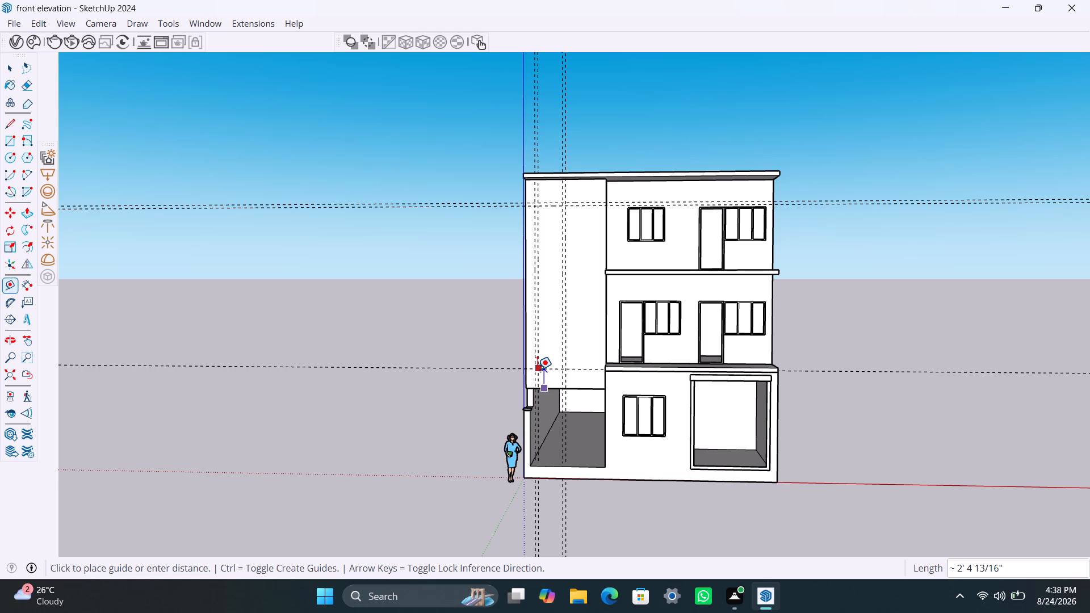
pyautogui.write("3'")
pyautogui.press('Return')
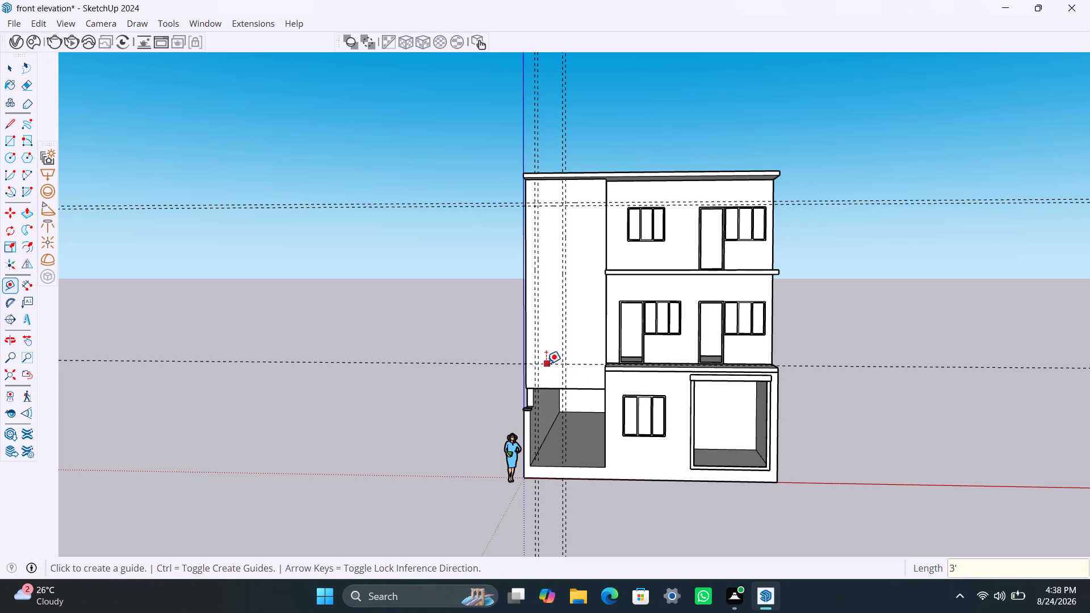
pyautogui.click(546, 364)
pyautogui.write('4.5"')
pyautogui.press('Return')
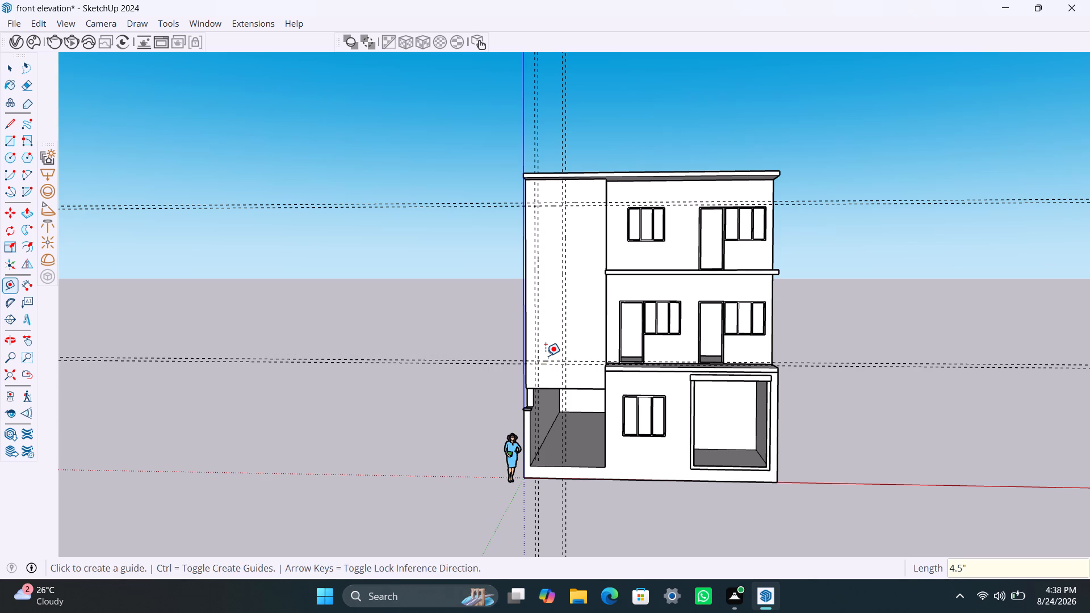
pyautogui.press('space')
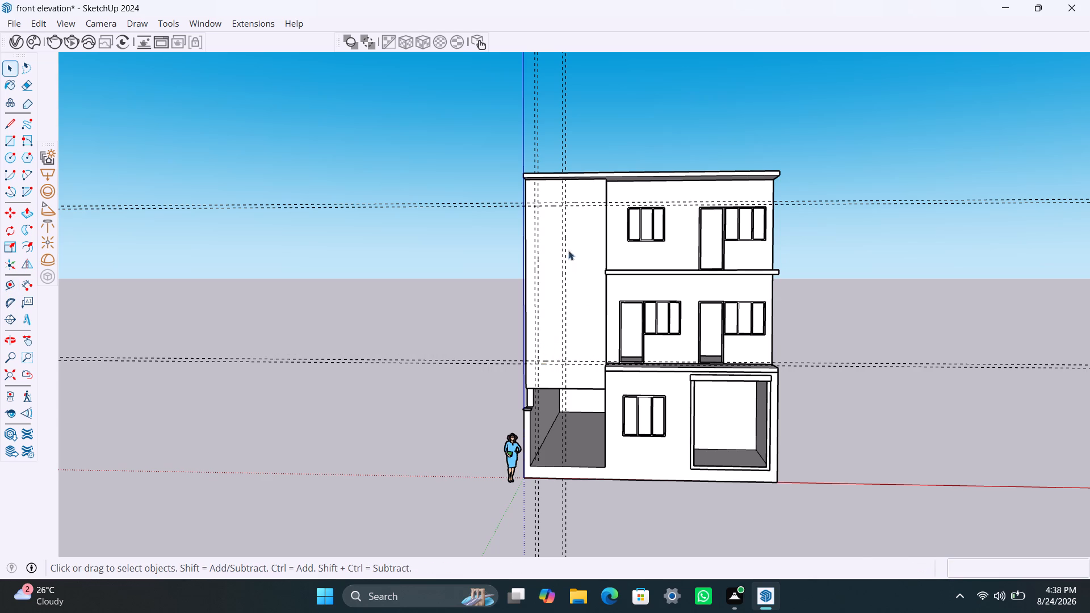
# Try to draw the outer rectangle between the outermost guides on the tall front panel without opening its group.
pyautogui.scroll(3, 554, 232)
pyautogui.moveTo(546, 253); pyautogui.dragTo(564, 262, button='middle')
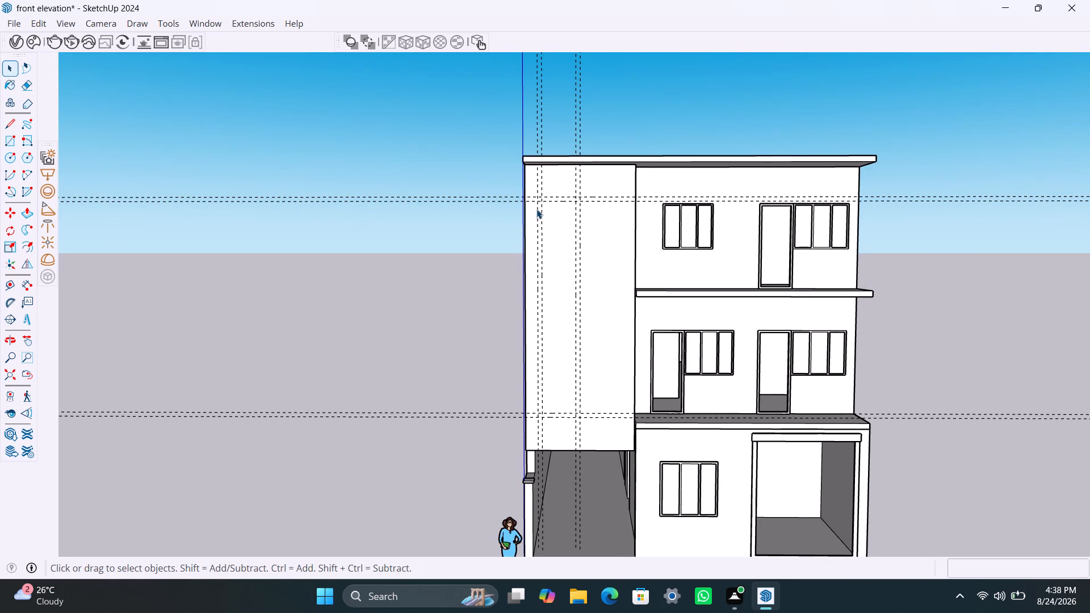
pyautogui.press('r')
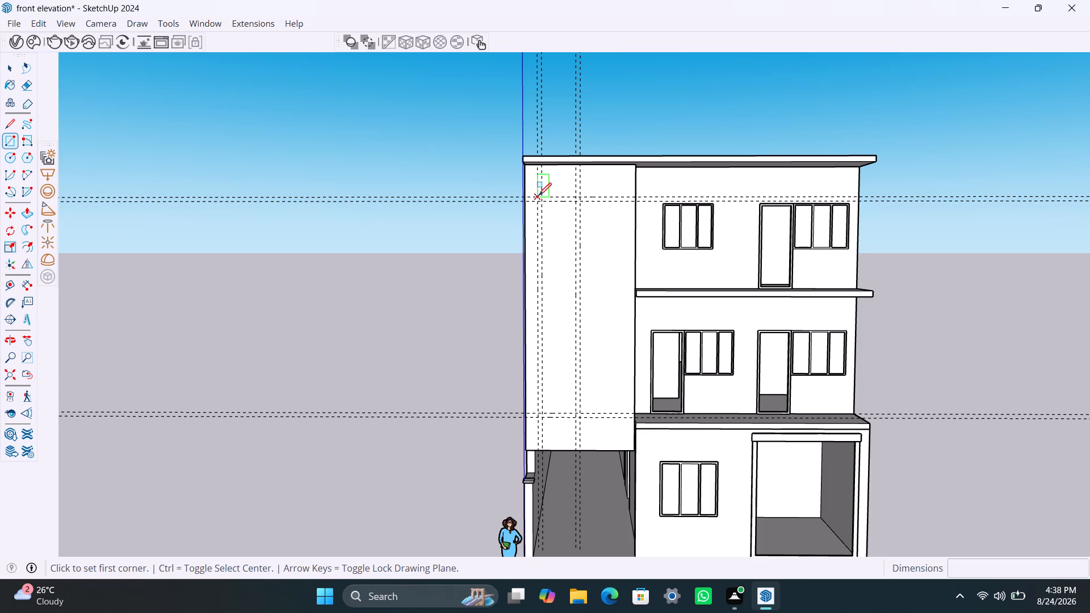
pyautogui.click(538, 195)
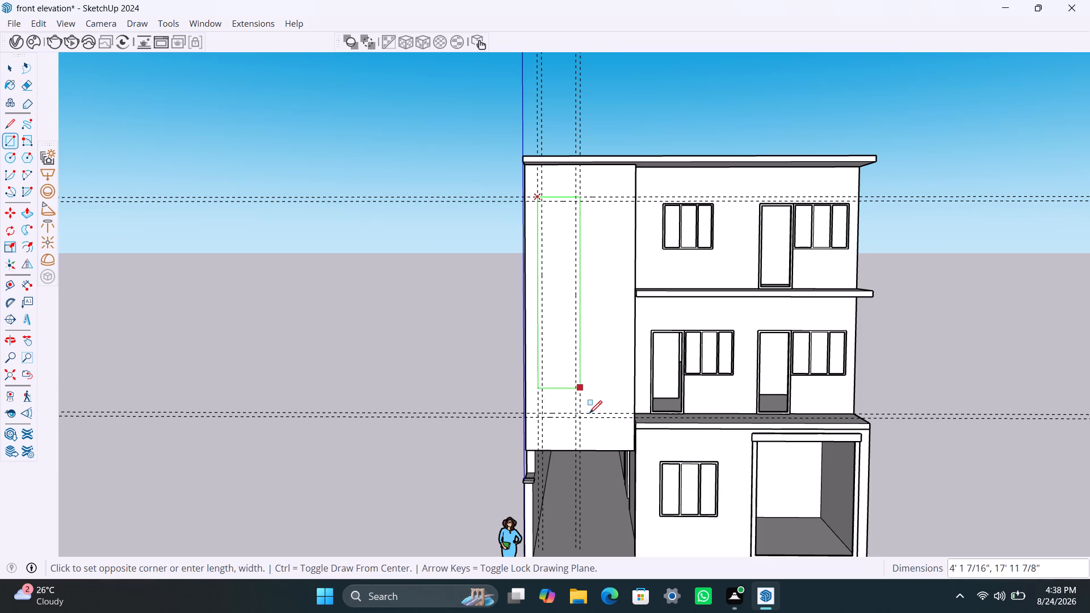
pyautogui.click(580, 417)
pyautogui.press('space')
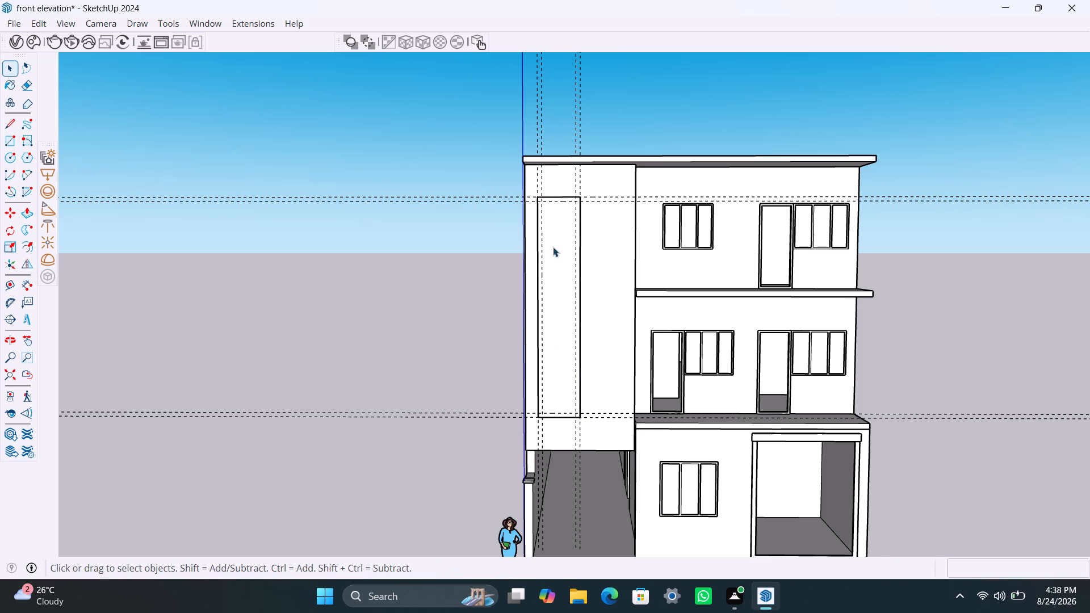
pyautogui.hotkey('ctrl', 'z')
# Open the tall front panel's group and draw a 3'9" by 19'7 5/16" rectangle between the outermost guide intersections.
pyautogui.tripleClick(589, 284)
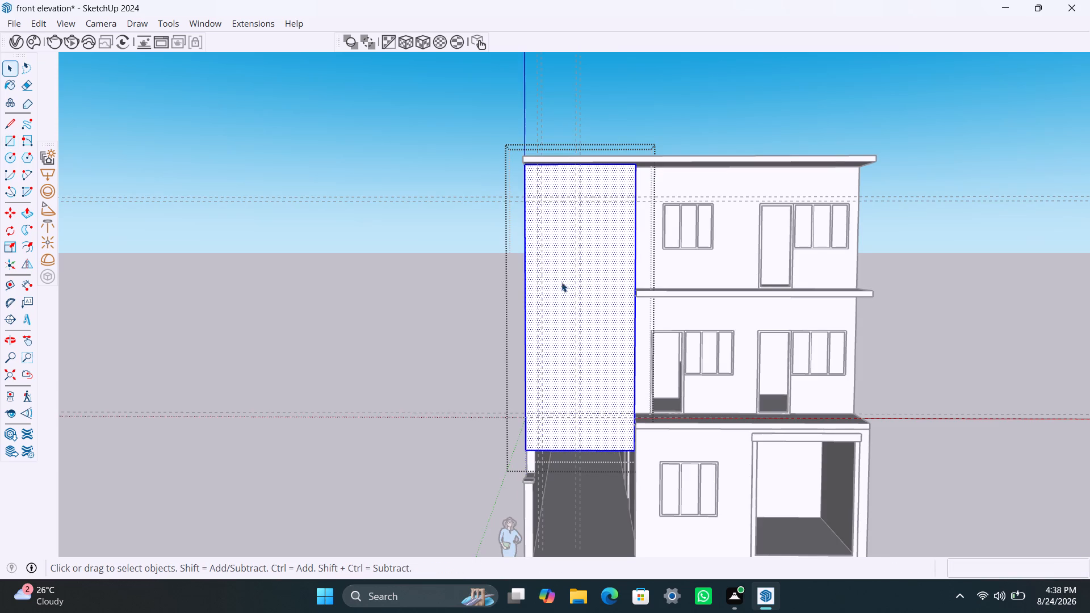
pyautogui.press('r')
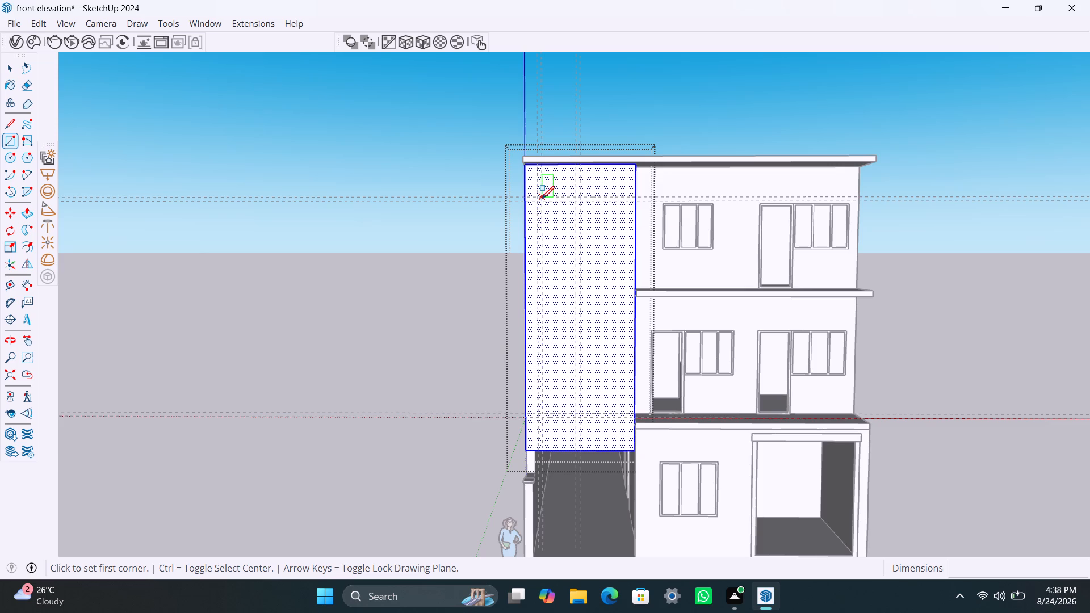
pyautogui.scroll(8, 542, 199)
pyautogui.click(536, 194)
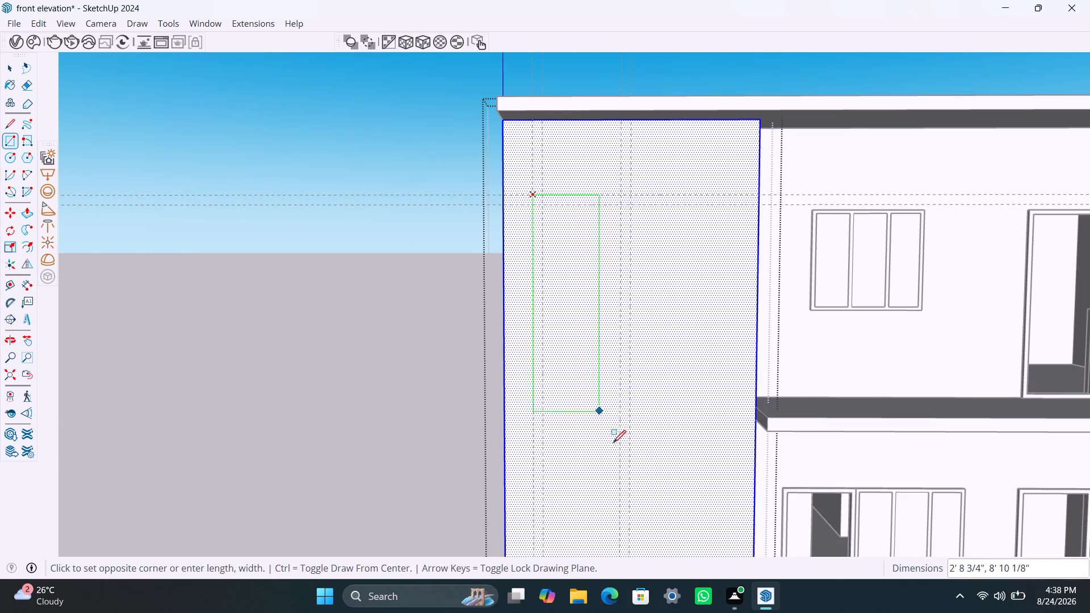
pyautogui.scroll(-4, 619, 452)
pyautogui.moveTo(621, 457); pyautogui.dragTo(635, 319, button='middle')
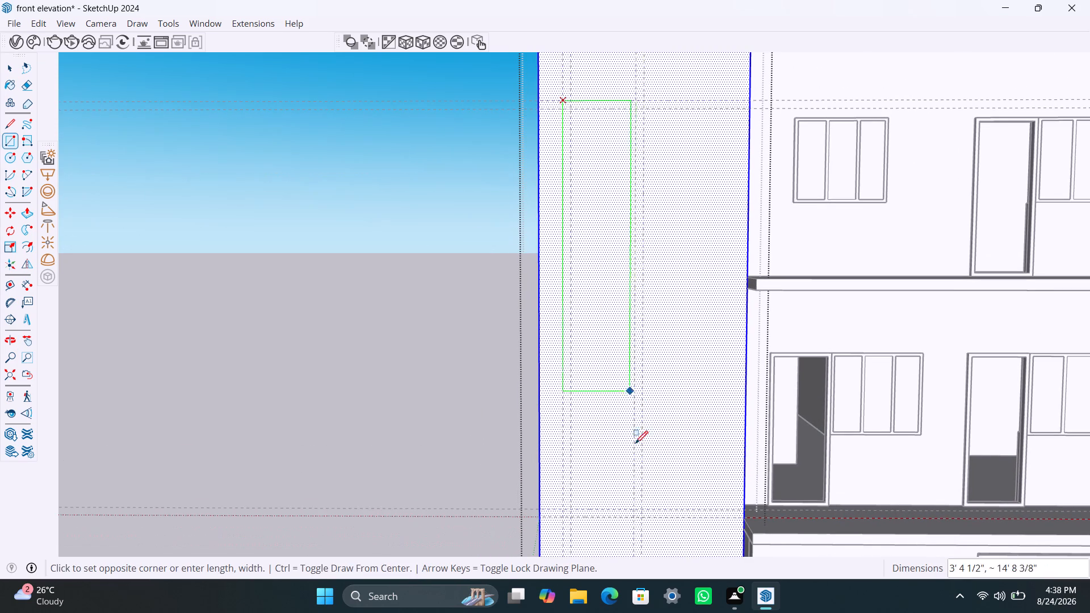
pyautogui.click(641, 519)
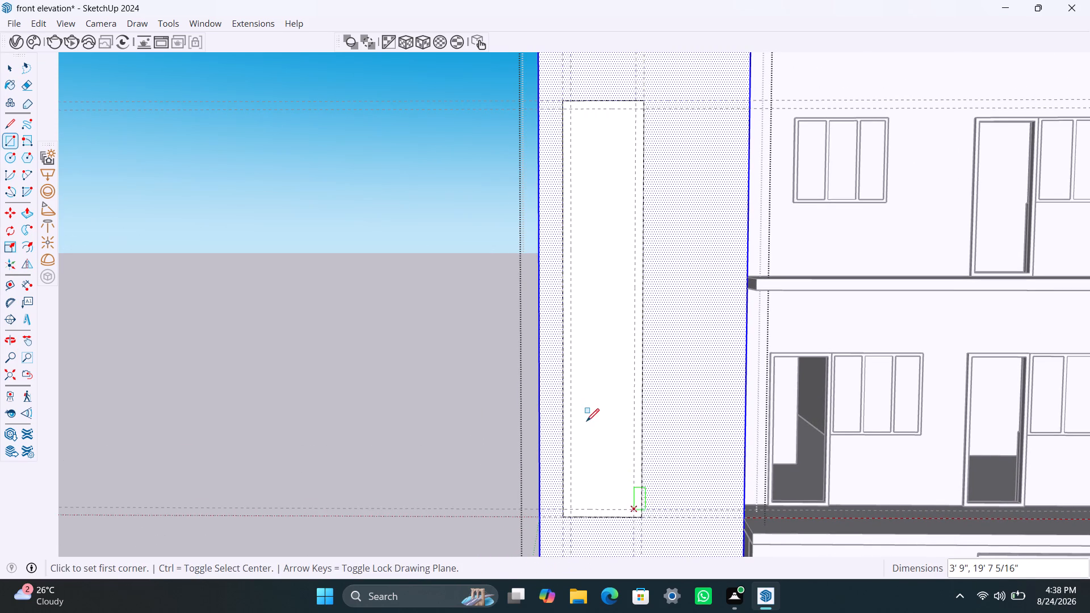
pyautogui.press('space')
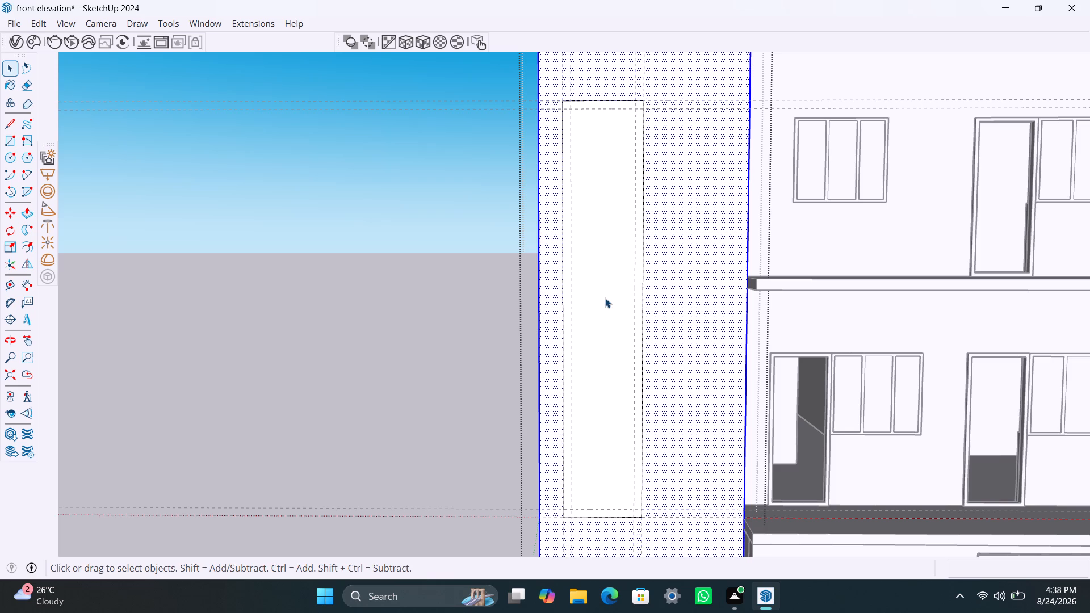
# Draw a 3' by 18'10 5/16" rectangle inside the first one, between the inner guide intersections.
pyautogui.press('r')
pyautogui.click(572, 109)
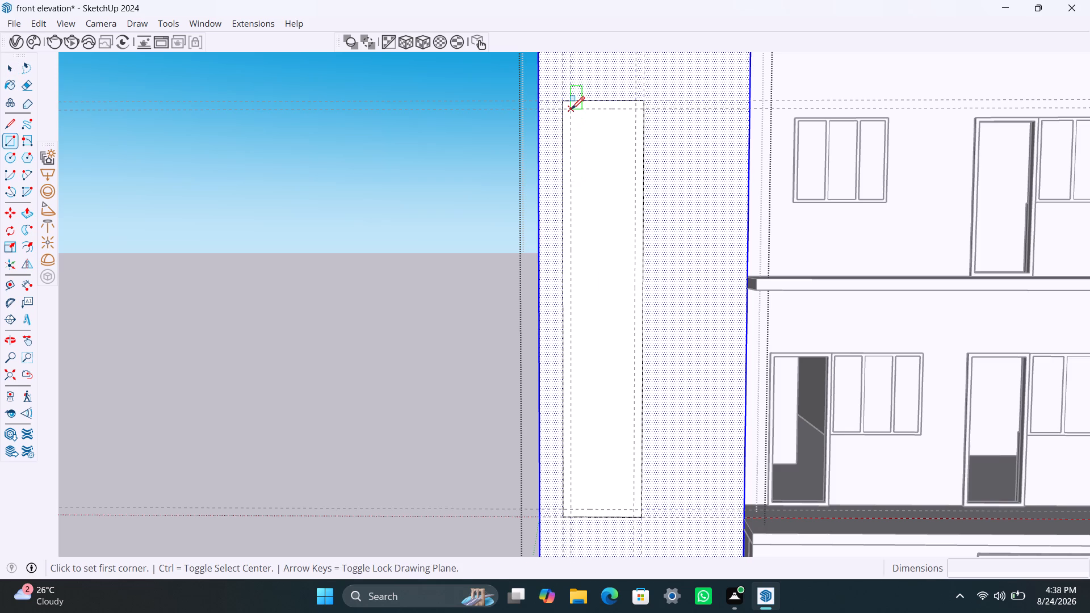
pyautogui.click(632, 507)
pyautogui.press('space')
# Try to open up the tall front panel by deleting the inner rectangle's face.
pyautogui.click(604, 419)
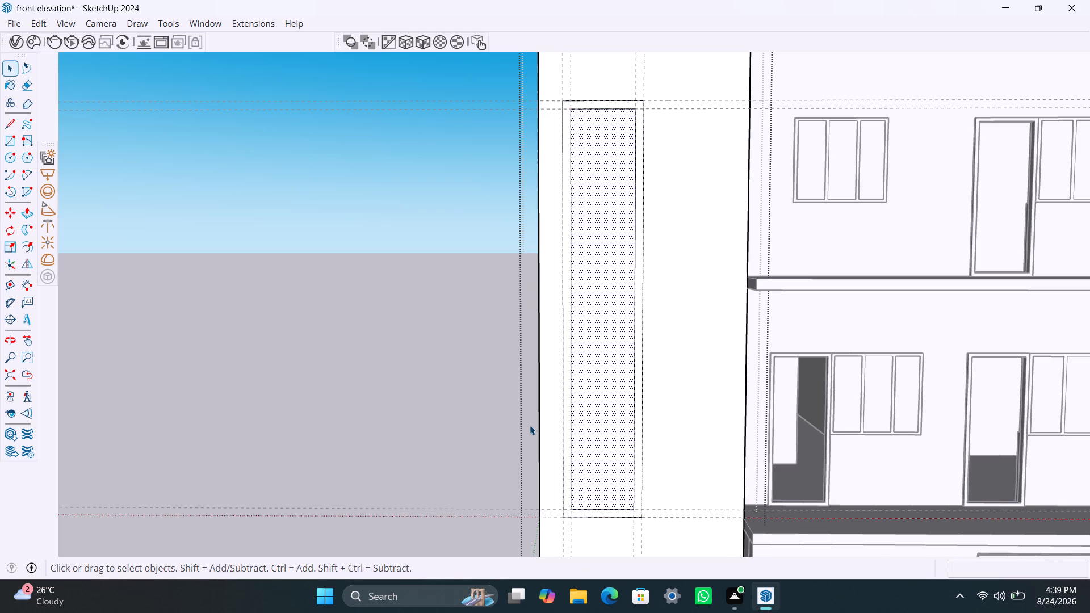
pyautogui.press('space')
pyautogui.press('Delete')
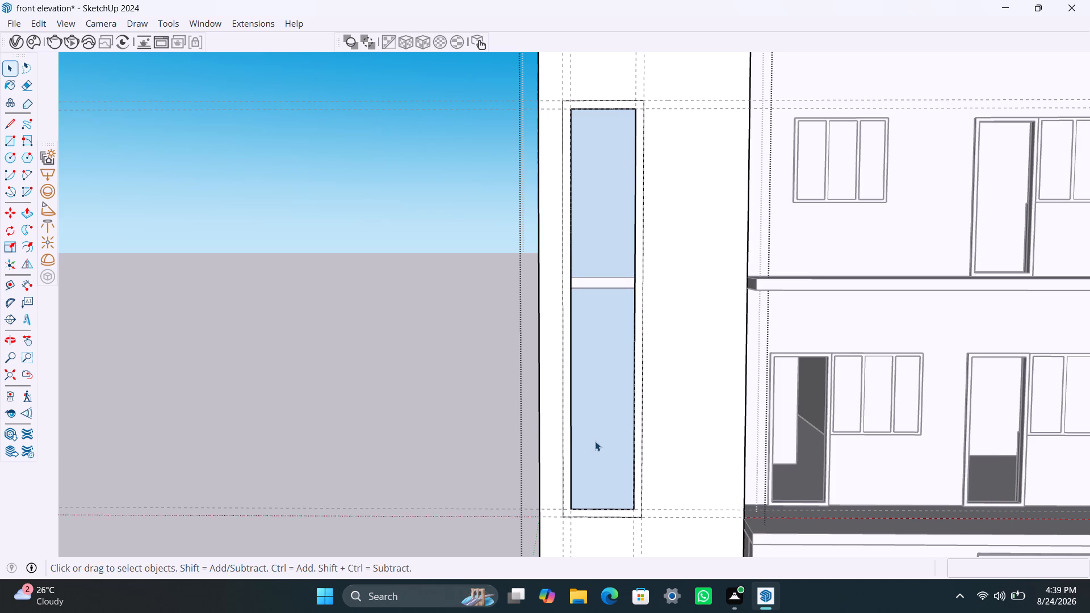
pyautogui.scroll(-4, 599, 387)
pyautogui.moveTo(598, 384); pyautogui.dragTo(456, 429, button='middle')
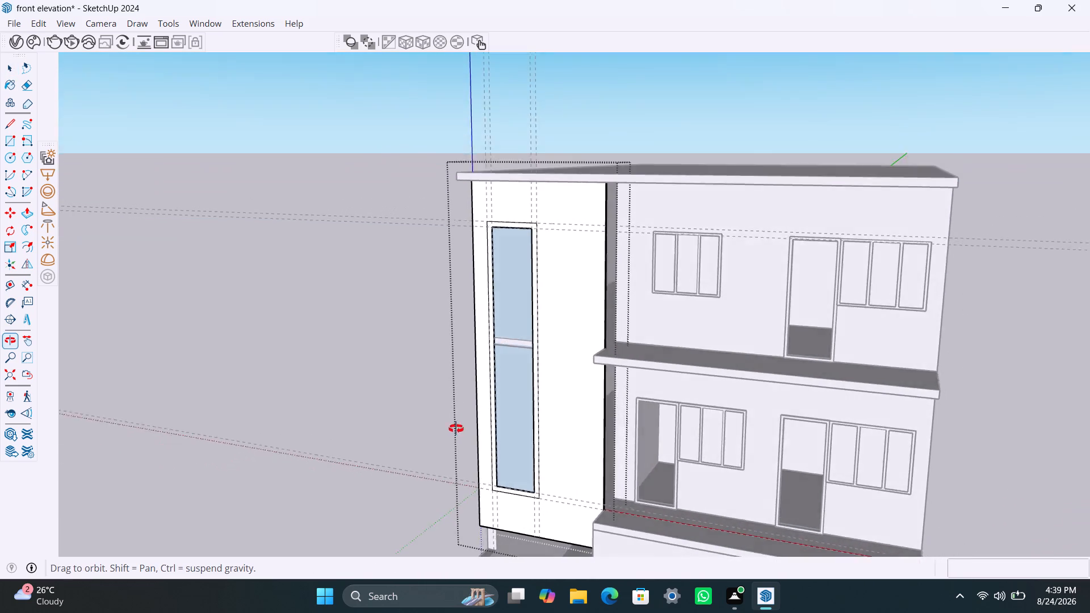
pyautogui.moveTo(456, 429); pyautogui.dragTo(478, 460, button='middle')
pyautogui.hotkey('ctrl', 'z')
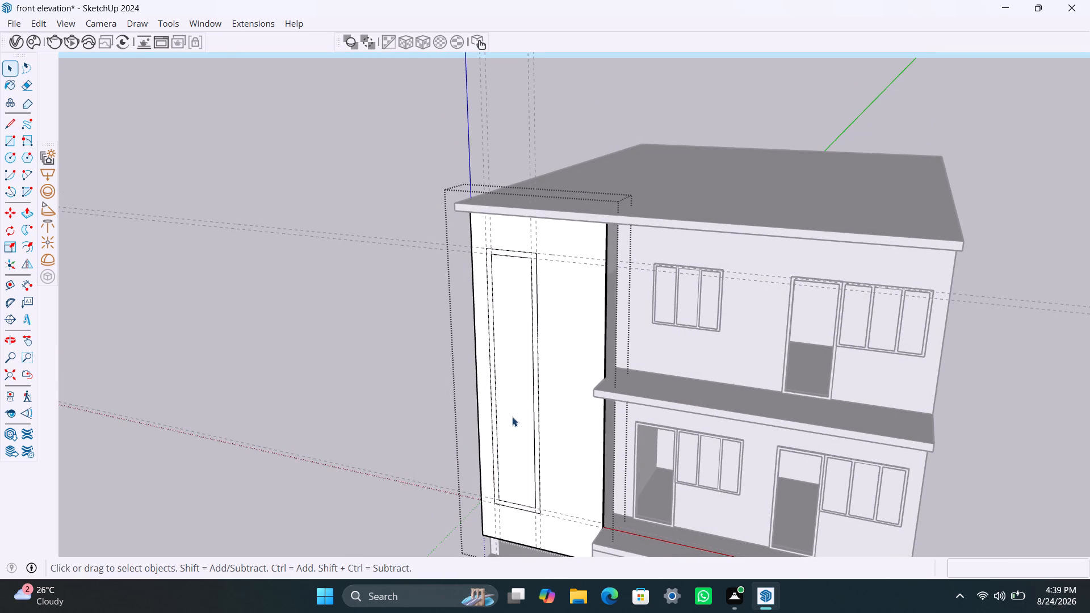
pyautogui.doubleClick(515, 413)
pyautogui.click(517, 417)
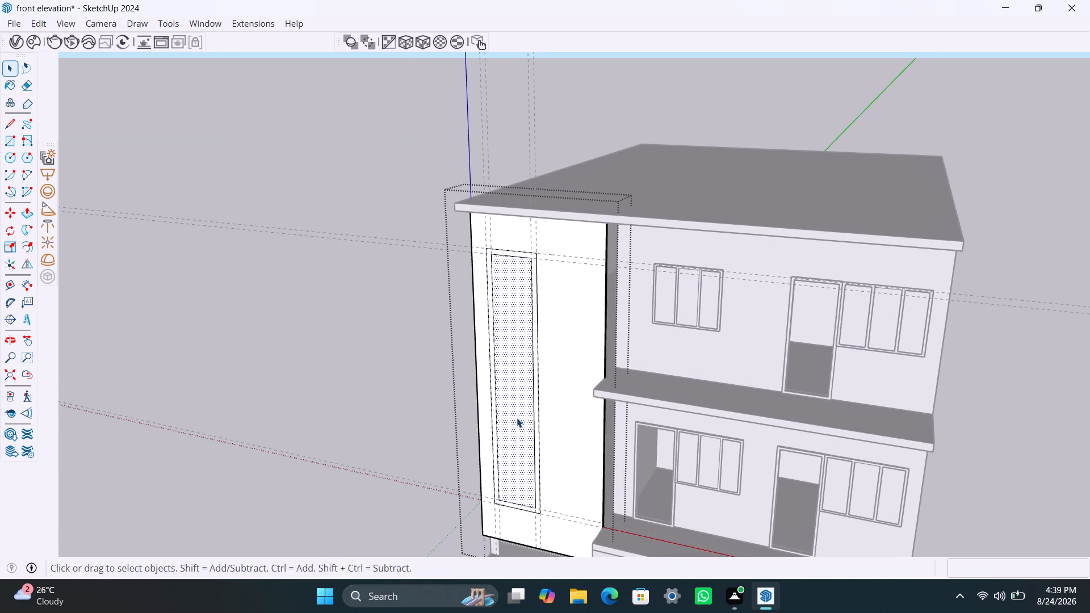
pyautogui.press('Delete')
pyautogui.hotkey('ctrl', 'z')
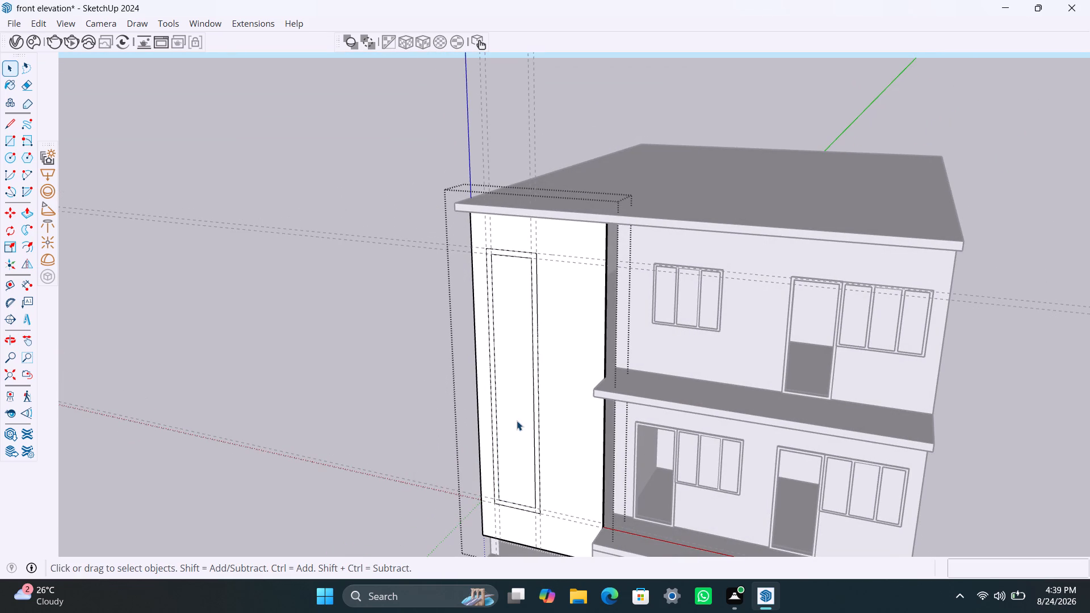
# Push the inner rectangle's face 2" through the tall front panel to cut a window opening.
pyautogui.click(517, 420)
pyautogui.press('p')
pyautogui.click(517, 420)
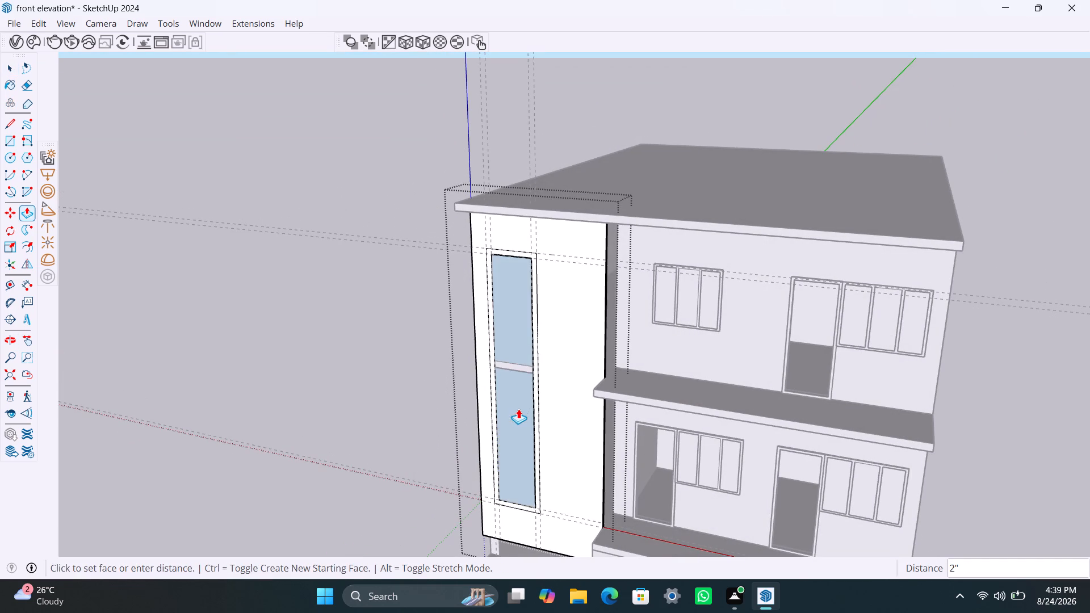
pyautogui.click(519, 405)
pyautogui.scroll(-4, 443, 435)
pyautogui.moveTo(441, 435); pyautogui.dragTo(606, 406, button='middle')
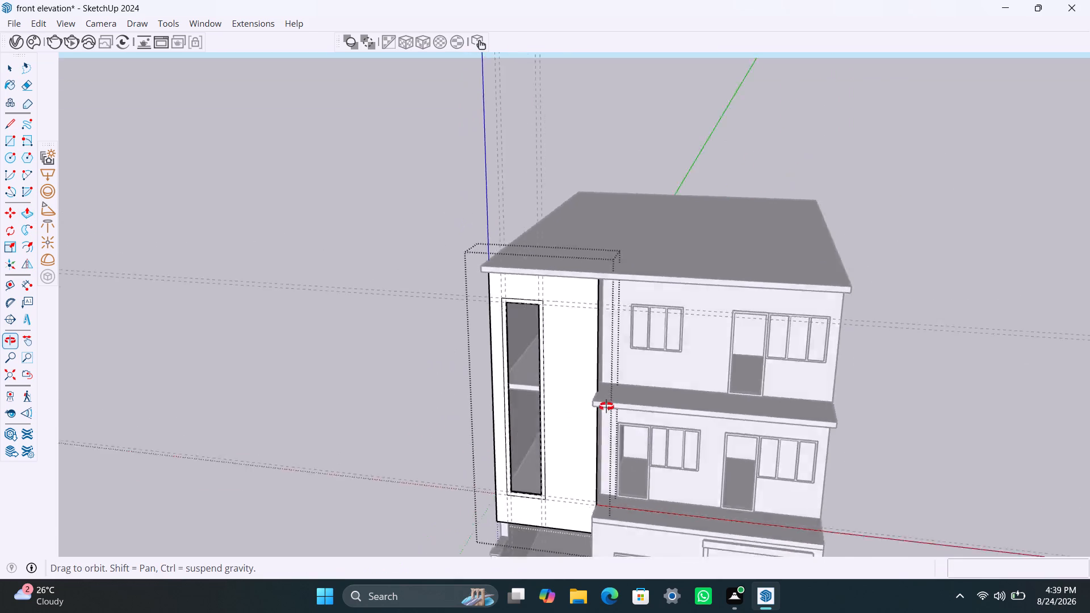
pyautogui.moveTo(606, 406); pyautogui.dragTo(574, 374, button='middle')
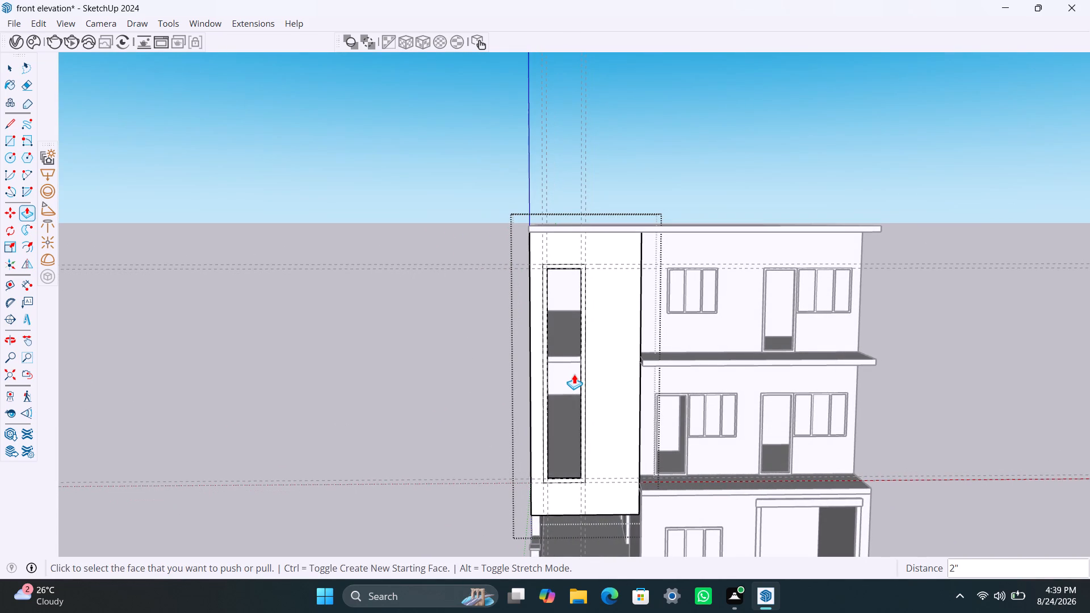
pyautogui.scroll(-2, 574, 374)
pyautogui.press('space')
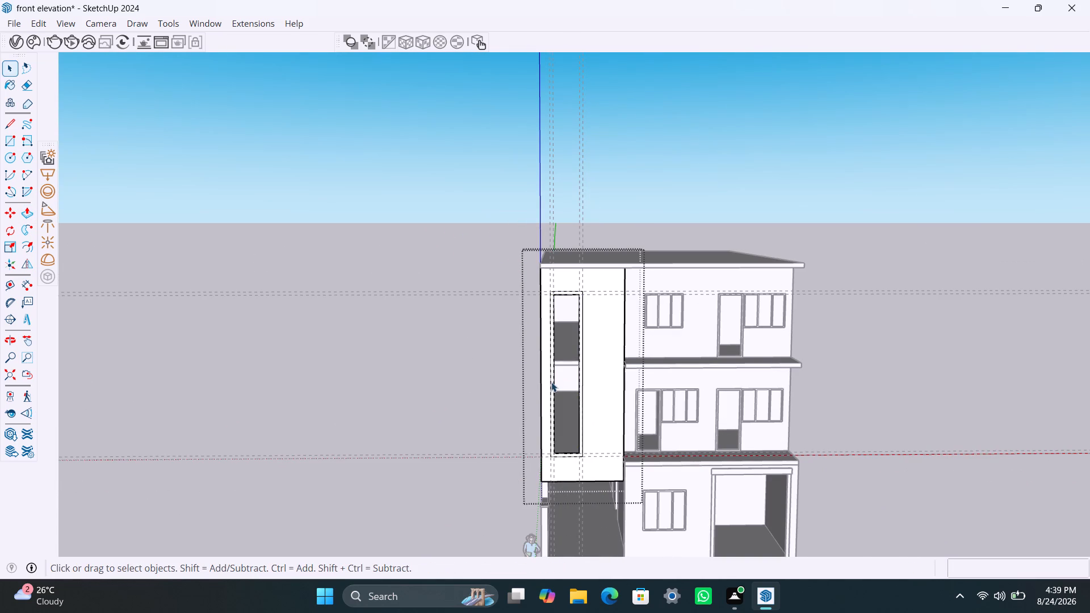
# Pull the border face around the tall opening out by 1" to form a frame, and close the panel's group.
pyautogui.scroll(7, 551, 382)
pyautogui.click(554, 358)
pyautogui.press('p')
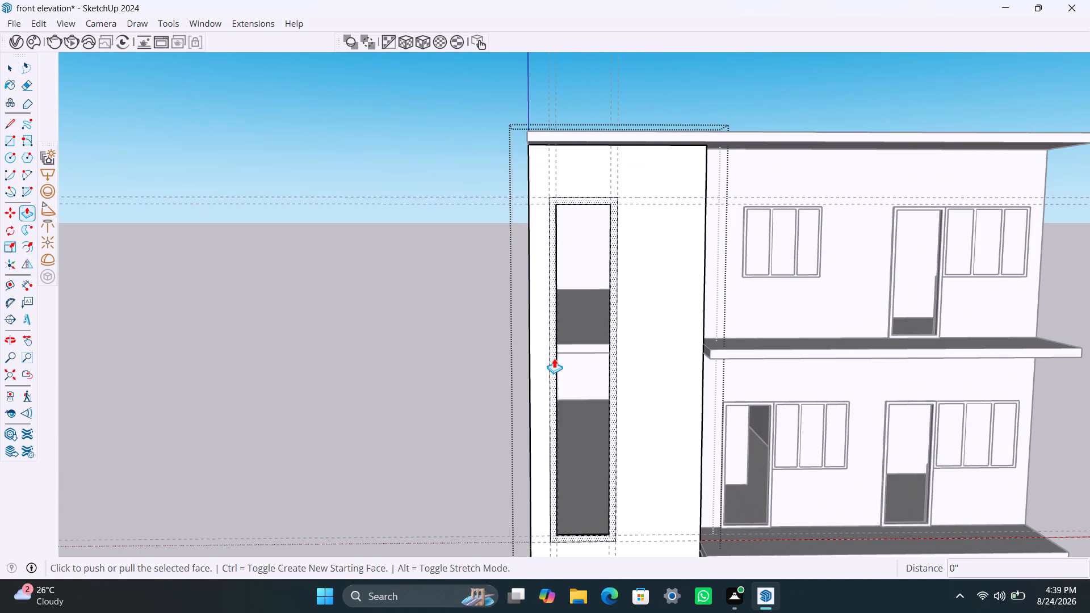
pyautogui.click(554, 358)
pyautogui.press('1')
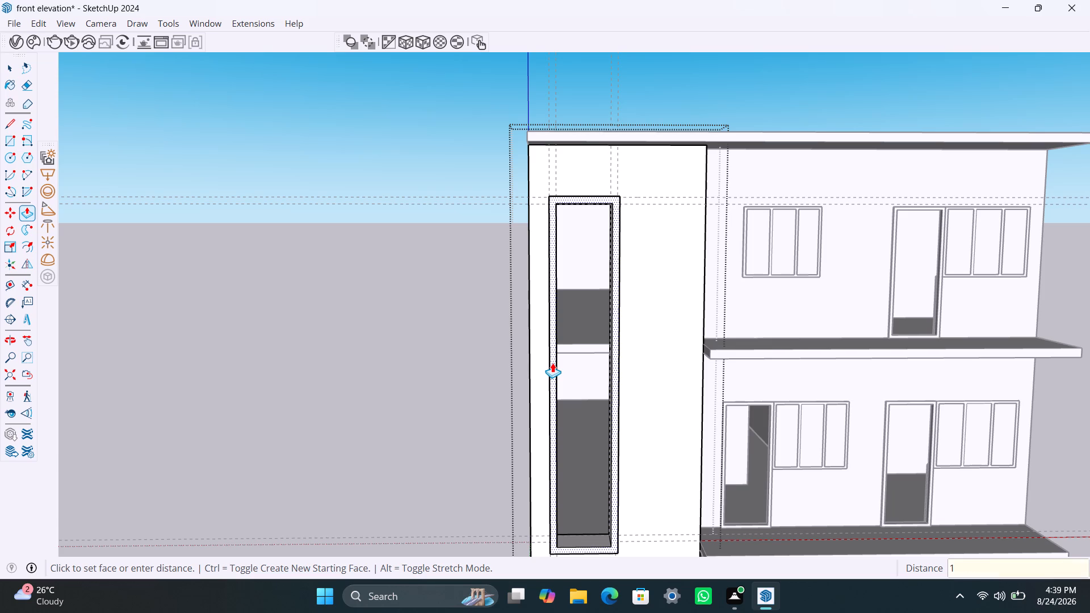
pyautogui.hotkey('shift', '"')
pyautogui.press('Return')
pyautogui.press('space')
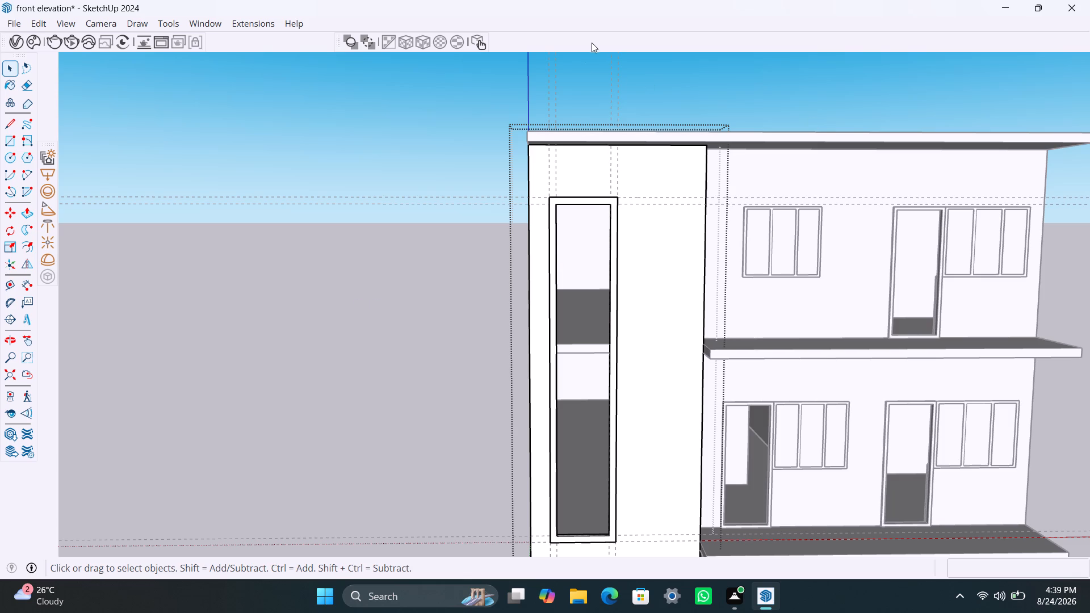
pyautogui.scroll(-5, 521, 279)
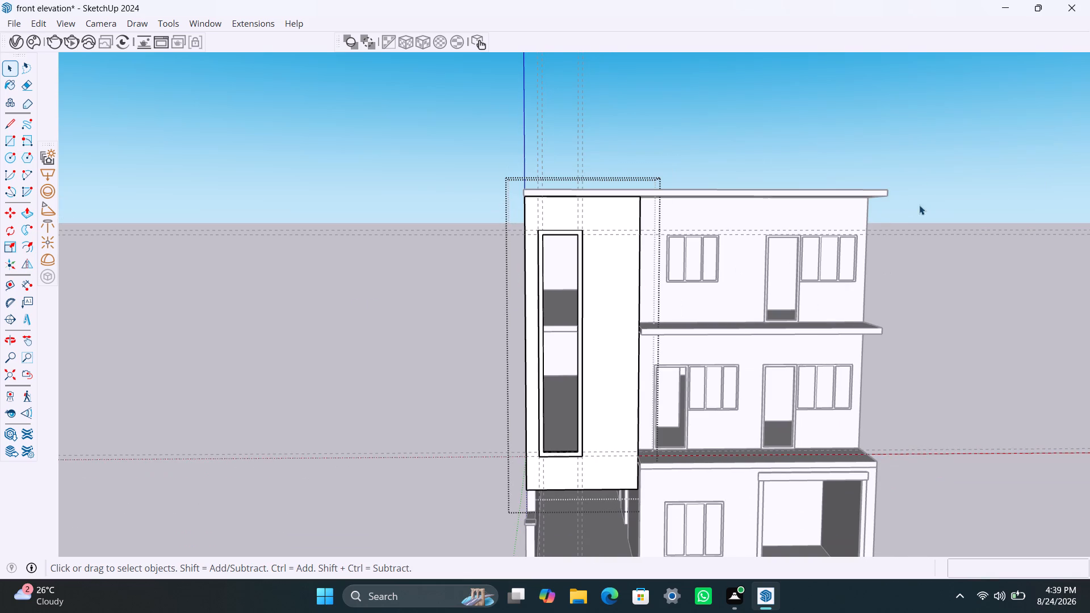
pyautogui.click(920, 184)
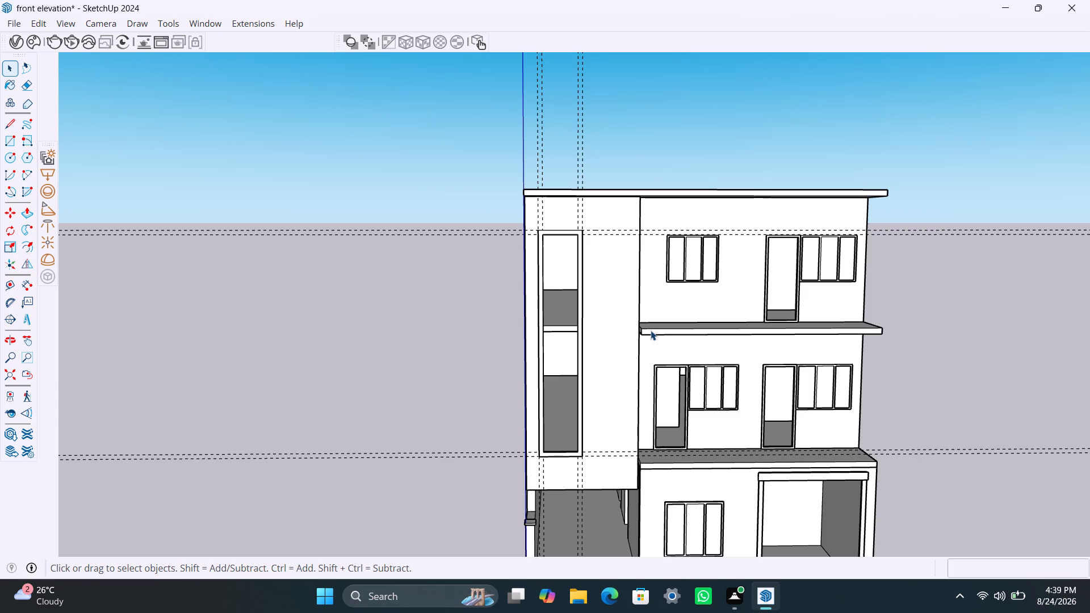
# Delete all guides from the model.
pyautogui.scroll(-4, 648, 331)
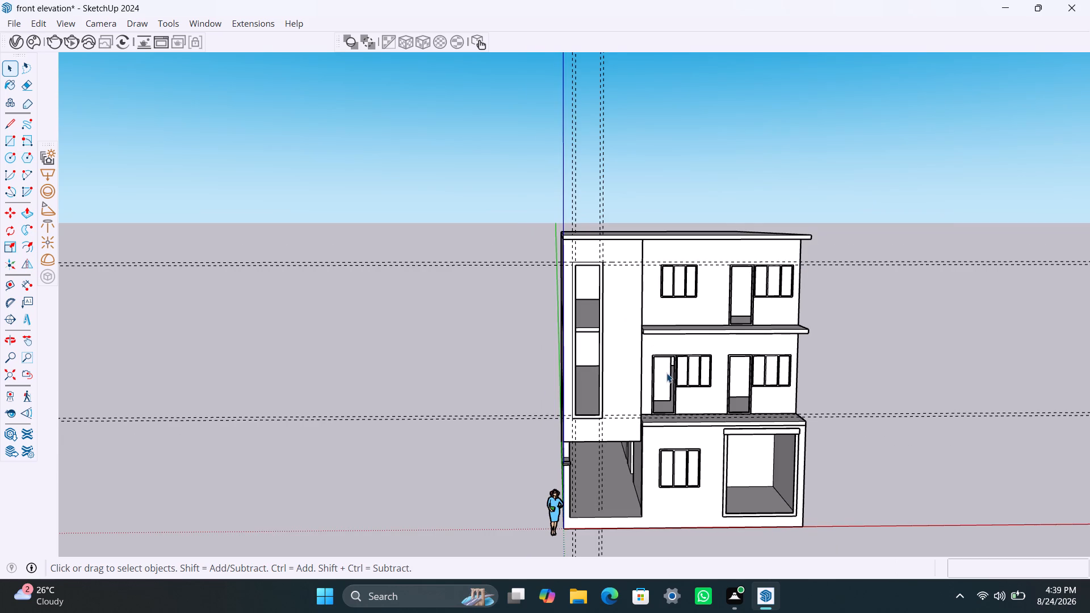
pyautogui.scroll(-3, 672, 386)
pyautogui.moveTo(670, 414); pyautogui.dragTo(642, 503, button='middle')
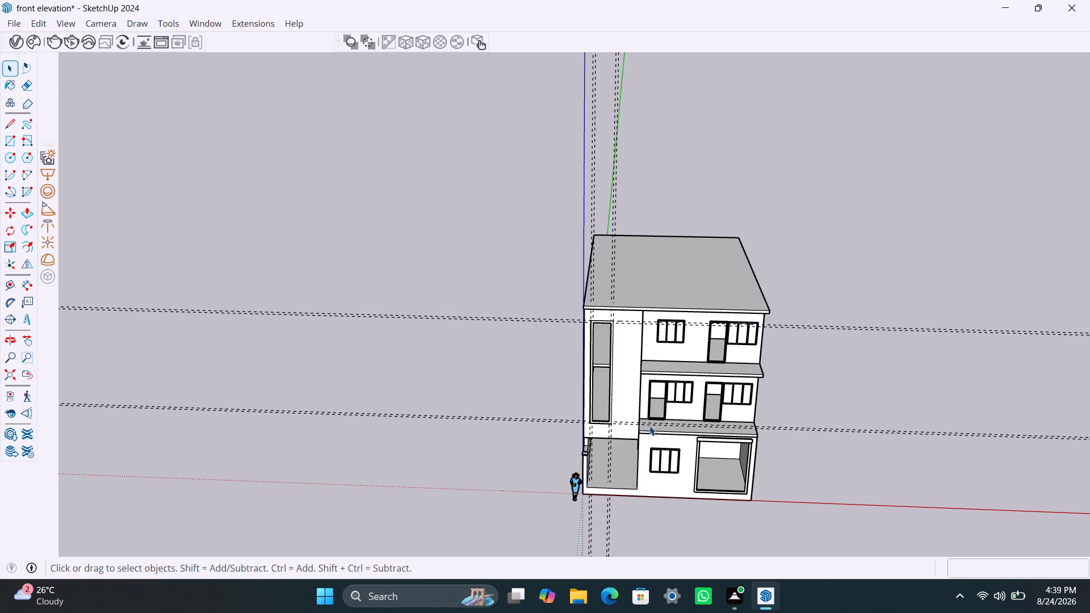
pyautogui.moveTo(657, 424); pyautogui.dragTo(655, 442, button='middle')
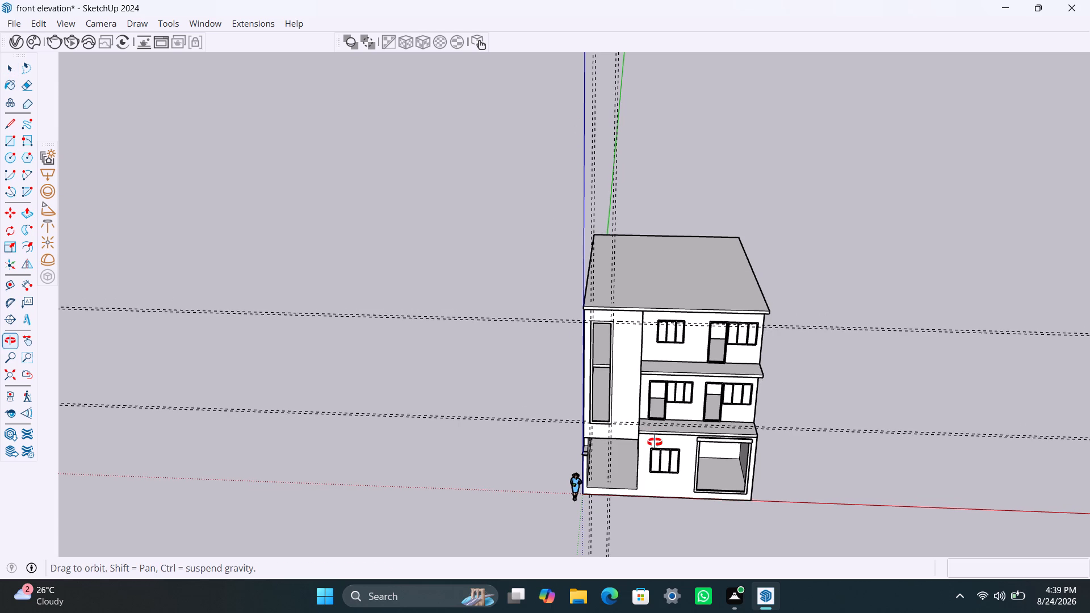
pyautogui.moveTo(655, 442); pyautogui.dragTo(642, 515, button='middle')
pyautogui.scroll(10, 648, 438)
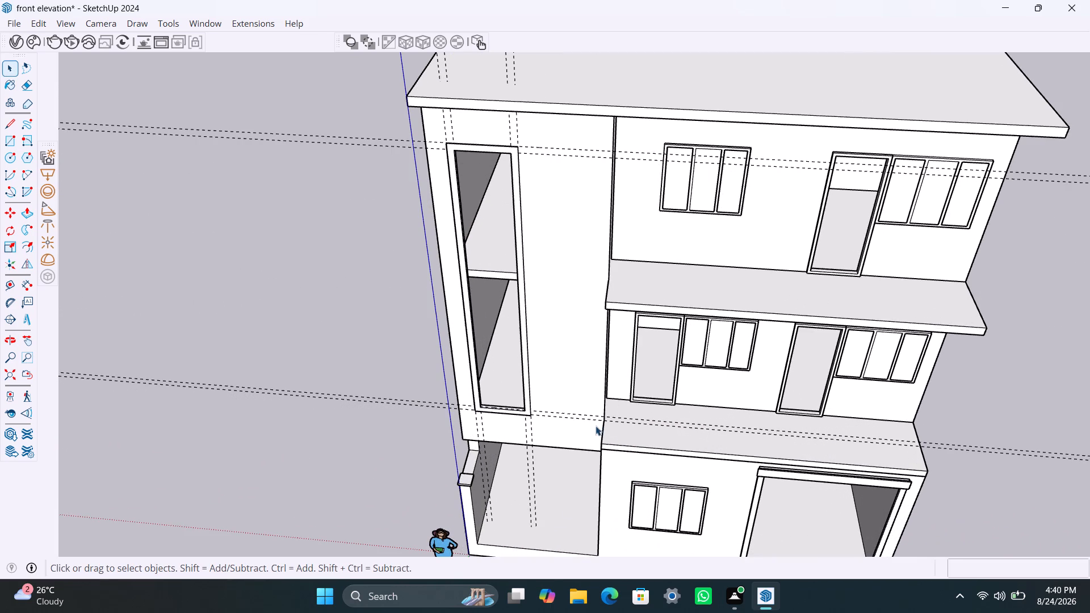
pyautogui.click(43, 22)
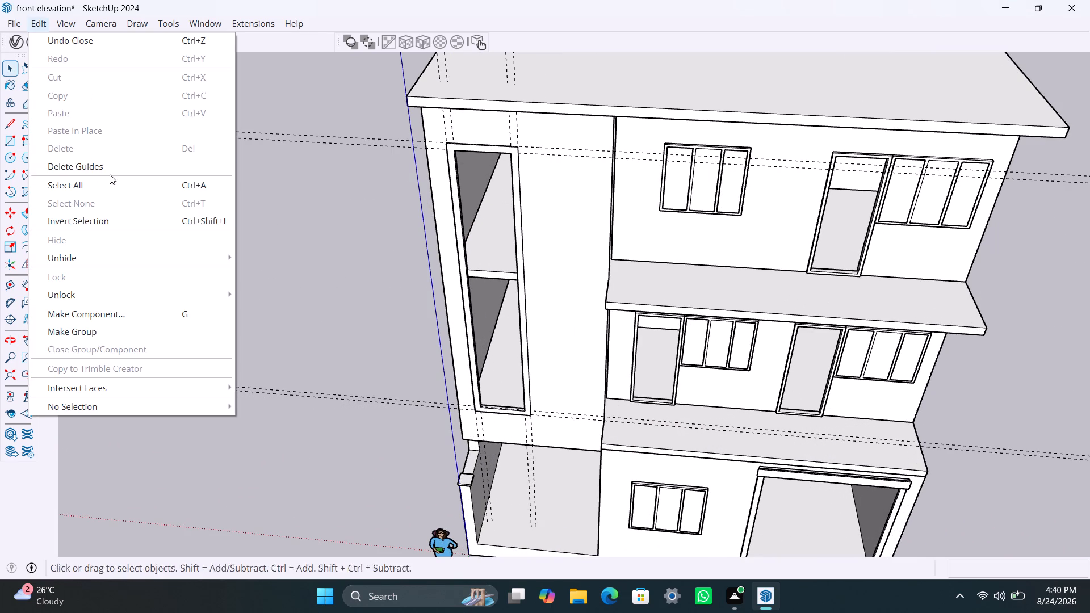
pyautogui.click(110, 168)
# Save the front elevation model.
pyautogui.hotkey('ctrl', 's')
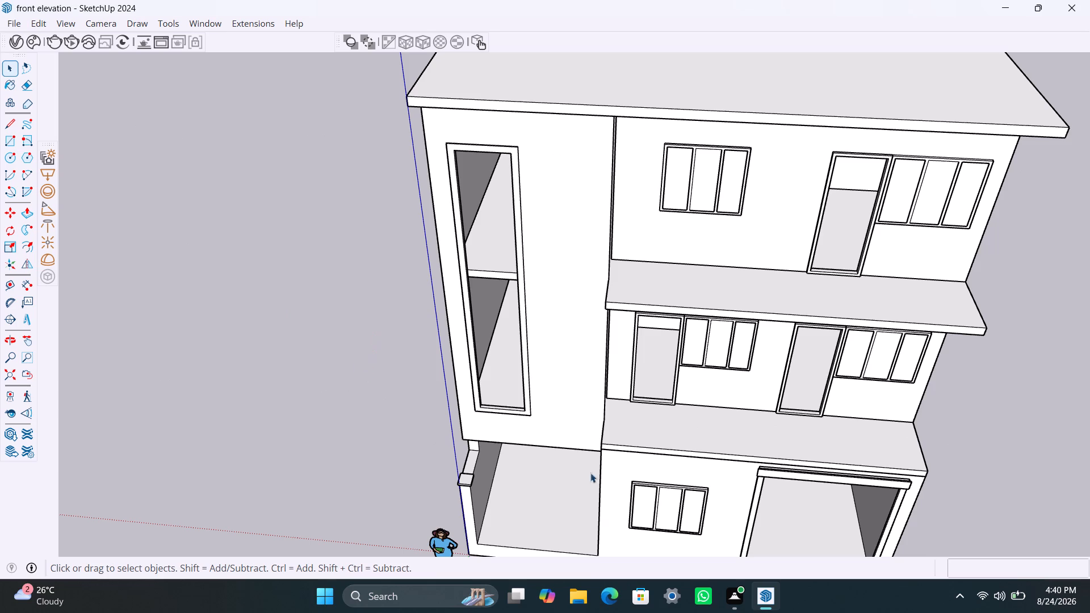
# Open the group of the slab above the ground floor for editing and select its top face.
pyautogui.click(623, 442)
pyautogui.scroll(3, 637, 439)
pyautogui.moveTo(642, 443); pyautogui.dragTo(634, 511, button='middle')
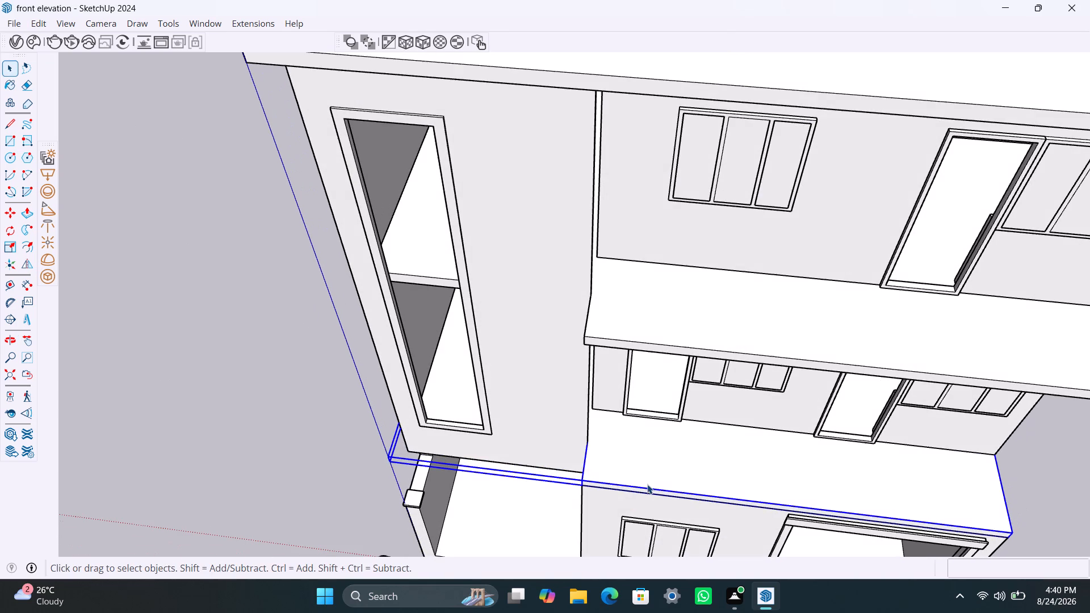
pyautogui.tripleClick(647, 484)
pyautogui.tripleClick(648, 471)
pyautogui.click(651, 481)
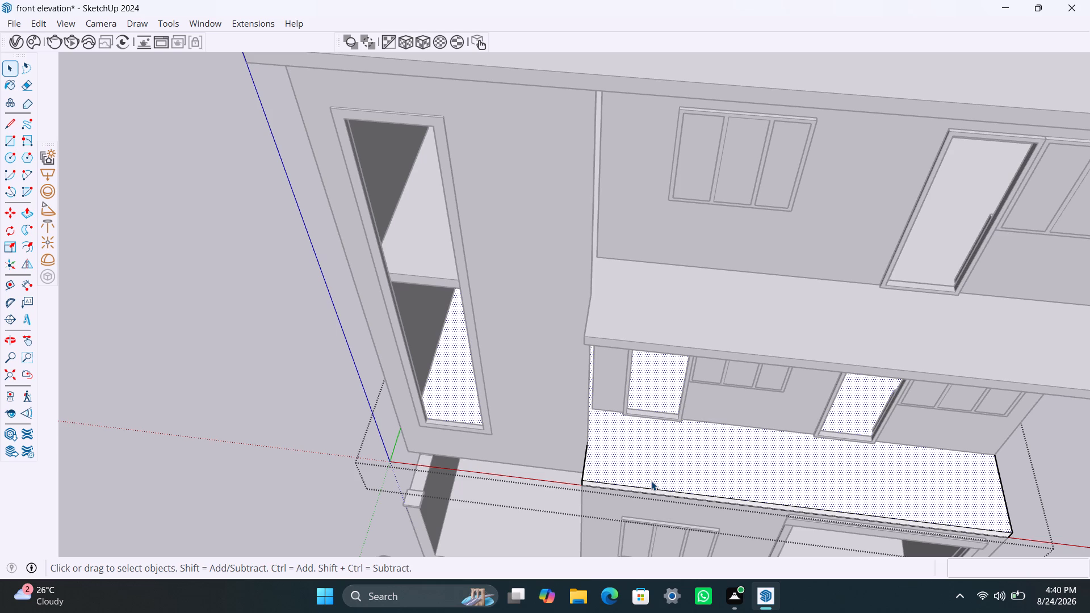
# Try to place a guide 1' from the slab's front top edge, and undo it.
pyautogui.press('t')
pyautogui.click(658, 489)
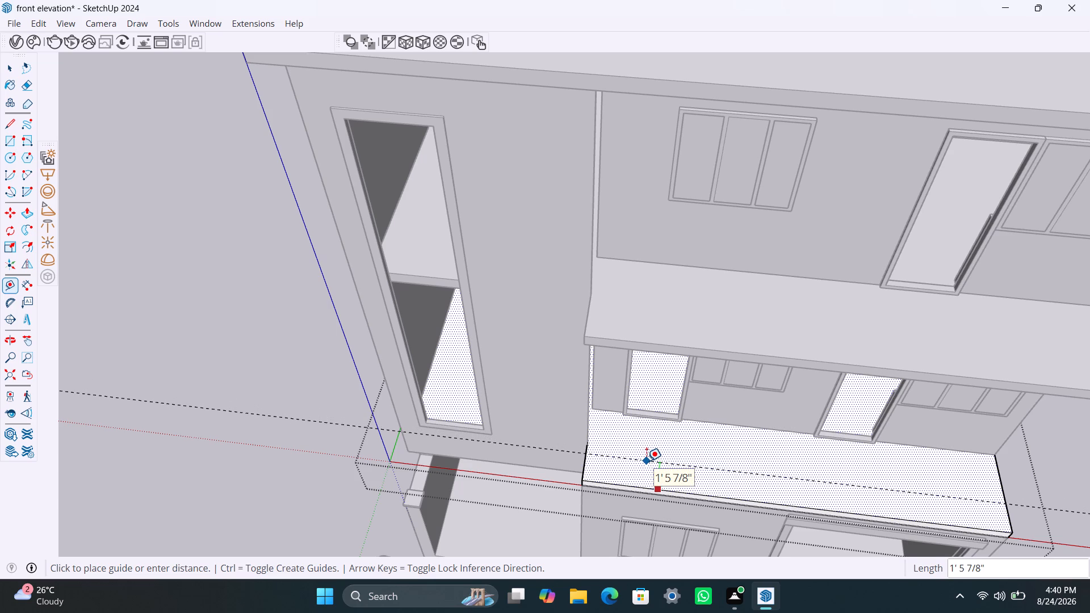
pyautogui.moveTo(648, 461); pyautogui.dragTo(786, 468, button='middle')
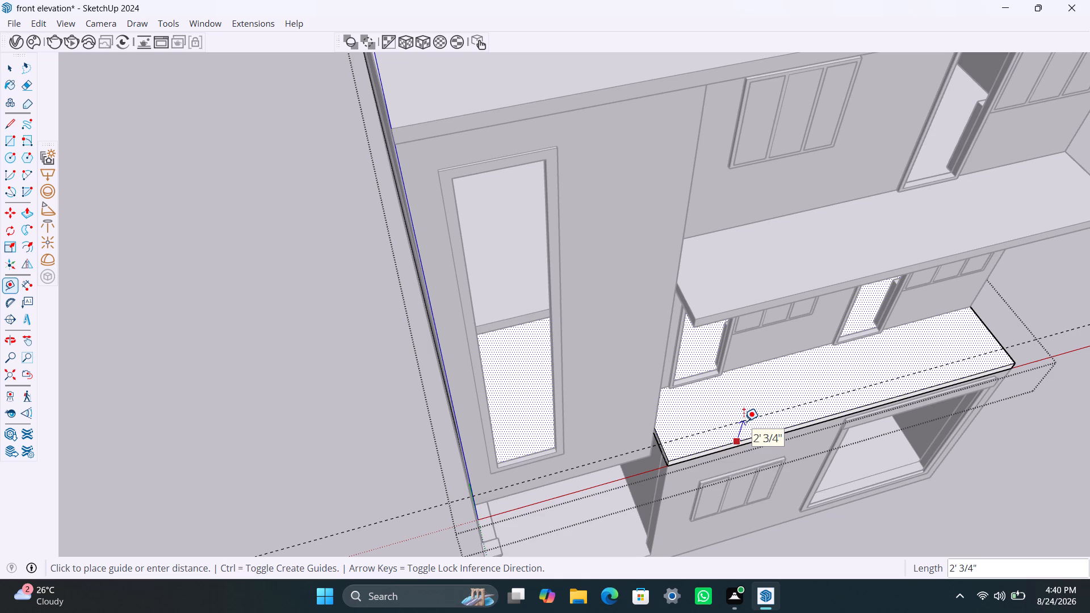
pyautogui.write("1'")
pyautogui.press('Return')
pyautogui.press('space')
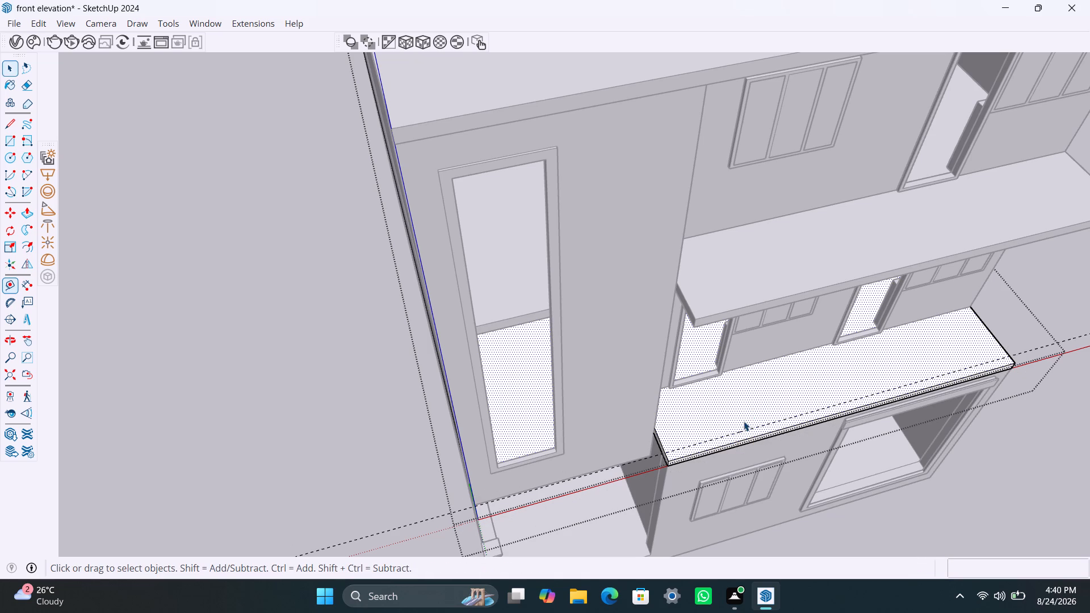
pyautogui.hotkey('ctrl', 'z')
# Place a guide on the slab's top face, 1' back from its front edge.
pyautogui.press('t')
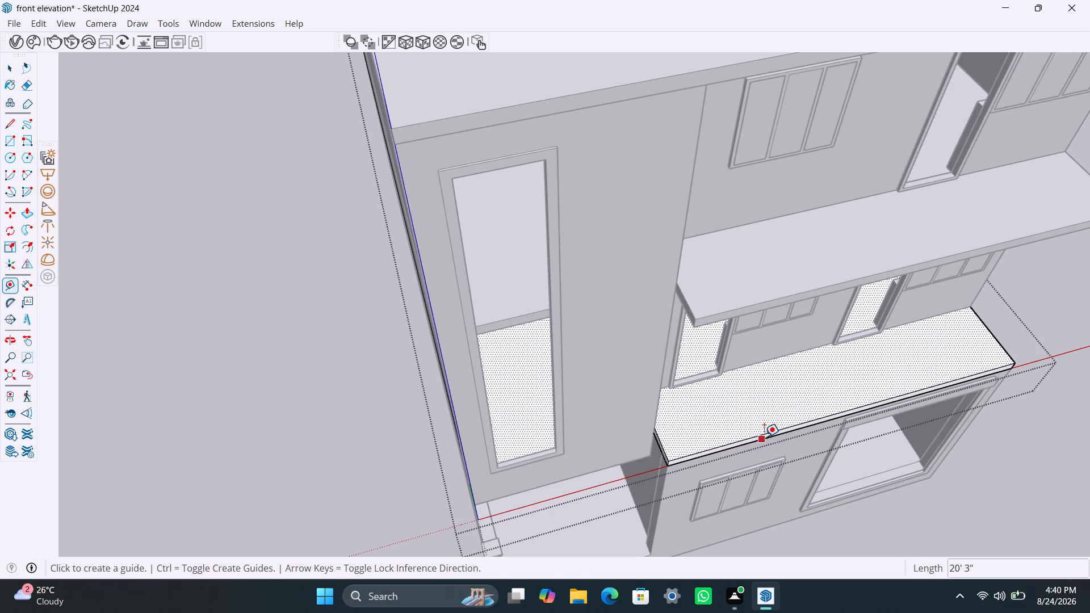
pyautogui.click(764, 436)
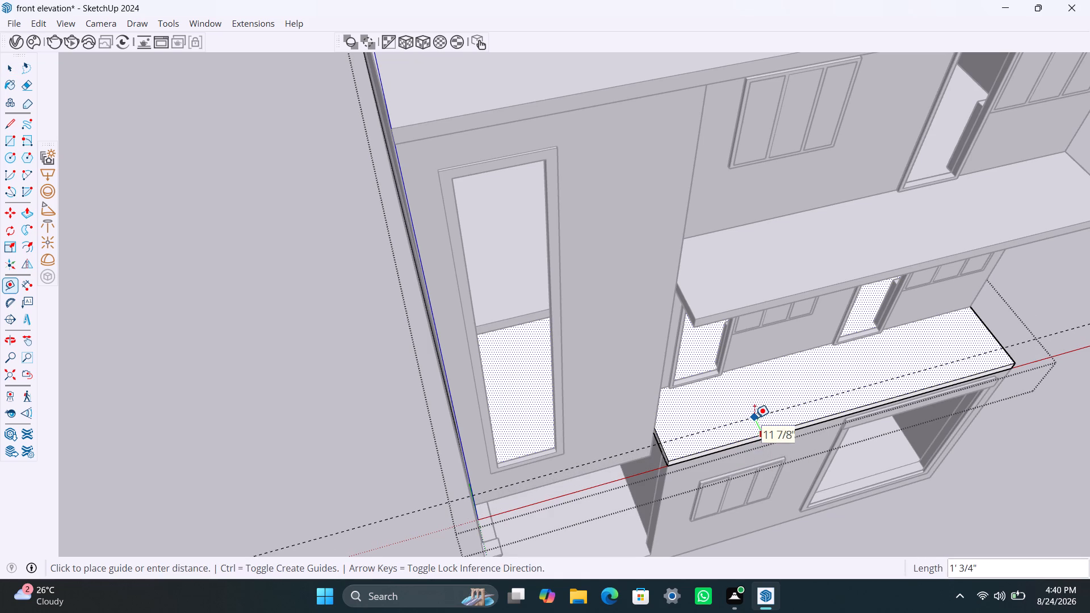
pyautogui.write("1'")
pyautogui.press('Return')
pyautogui.press('space')
# Place a second parallel guide on the slab, 4.5" behind the first one.
pyautogui.scroll(-3, 770, 426)
pyautogui.moveTo(770, 423); pyautogui.dragTo(640, 422, button='middle')
pyautogui.scroll(8, 668, 470)
pyautogui.moveTo(719, 482); pyautogui.dragTo(673, 486, button='middle')
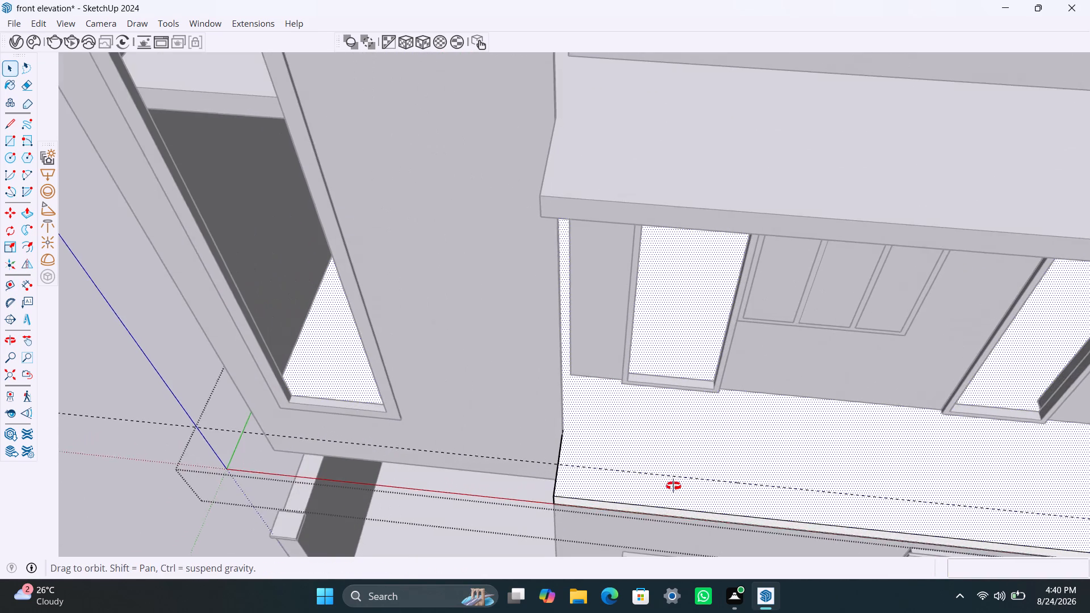
pyautogui.moveTo(673, 486); pyautogui.dragTo(644, 488, button='middle')
pyautogui.press('r')
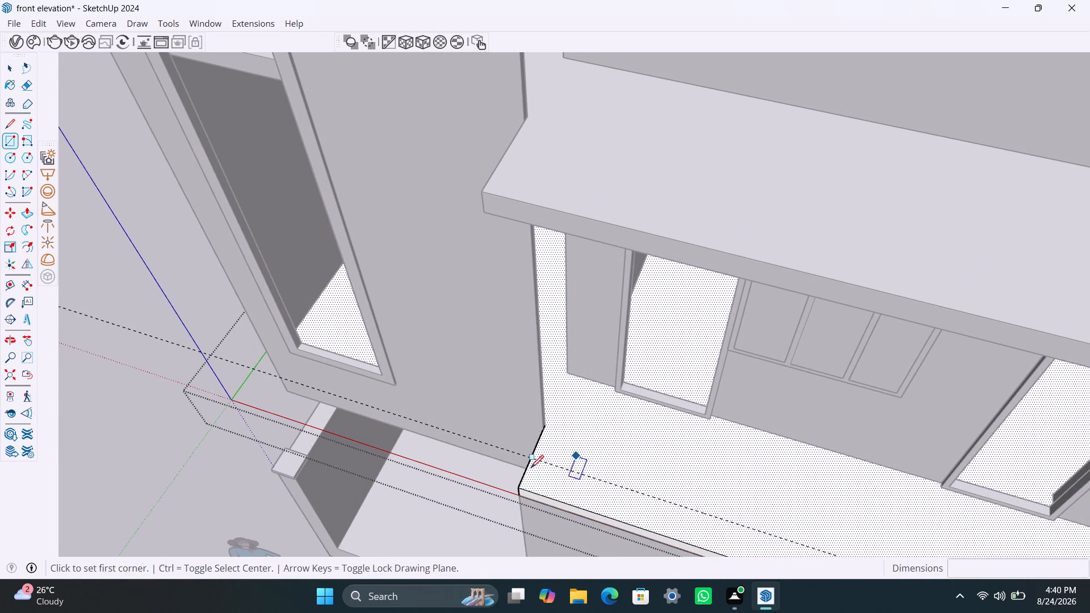
pyautogui.press('space')
pyautogui.press('t')
pyautogui.click(588, 474)
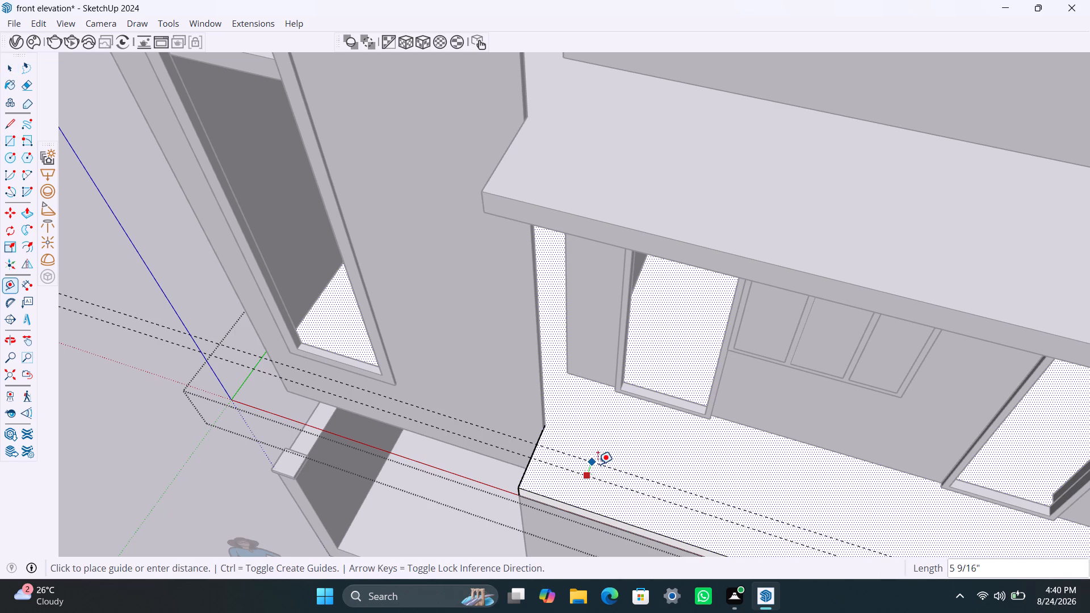
pyautogui.press('4')
pyautogui.write('.5"')
pyautogui.press('Return')
pyautogui.press('space')
# Draw a rectangle between the two guides across the full exposed width of the slab's top face.
pyautogui.press('r')
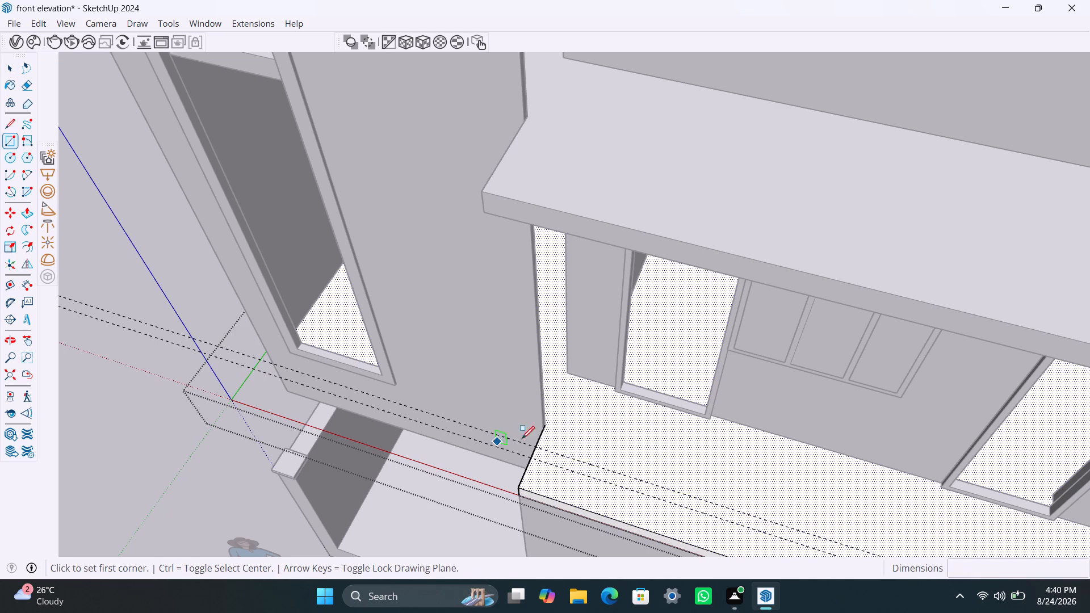
pyautogui.click(538, 446)
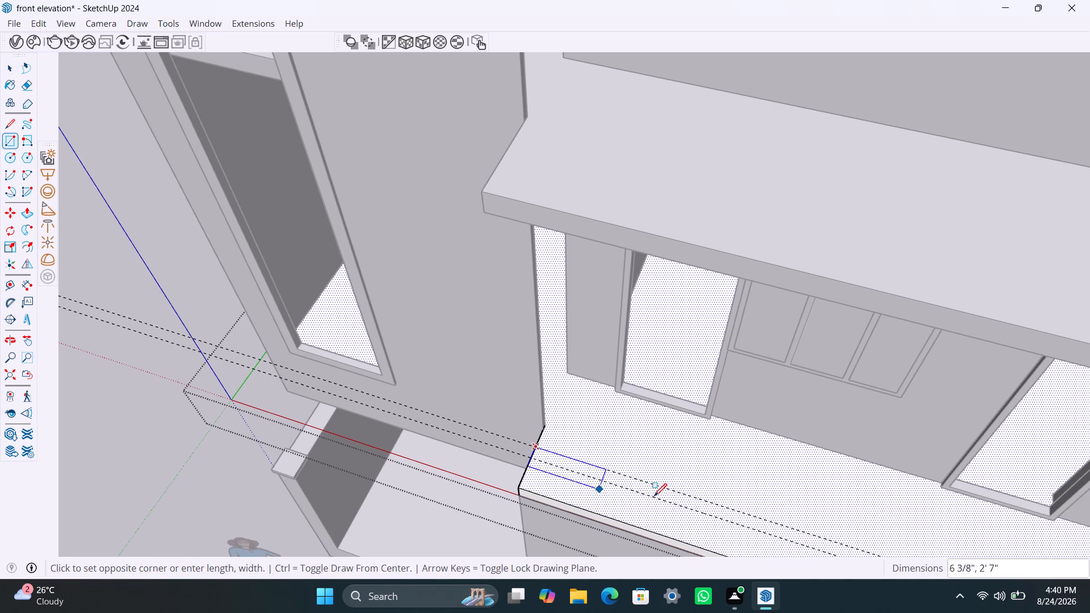
pyautogui.scroll(-9, 699, 510)
pyautogui.moveTo(703, 518); pyautogui.dragTo(343, 397, button='middle')
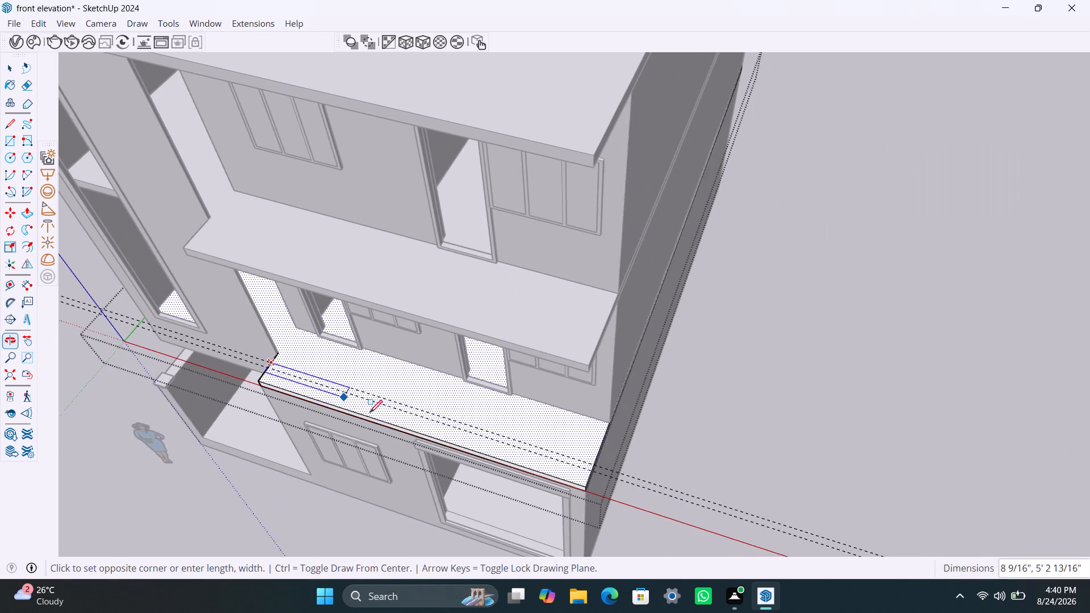
pyautogui.click(596, 471)
pyautogui.press('space')
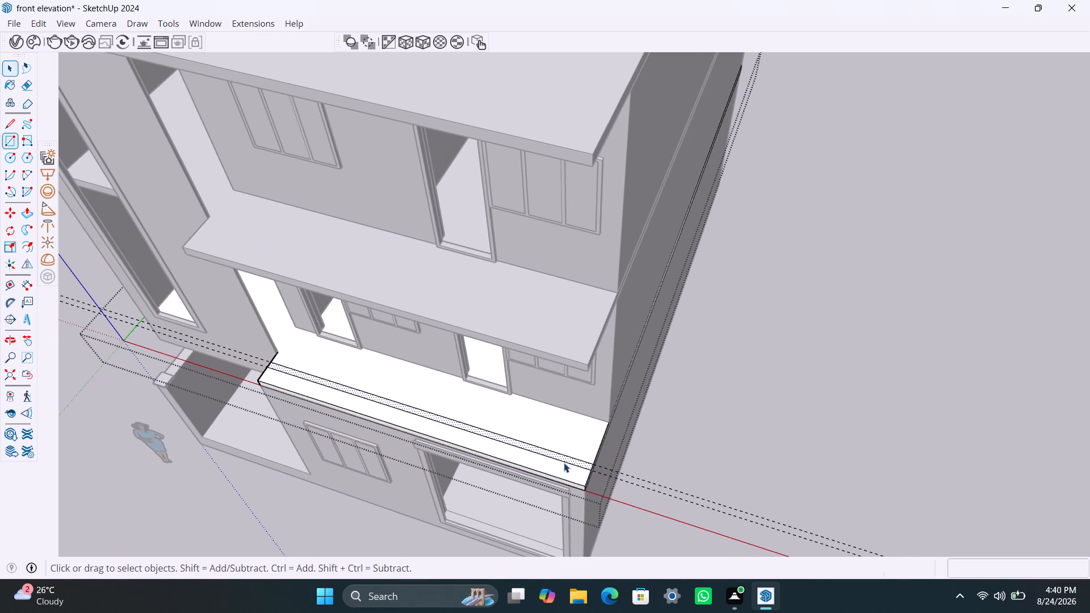
# Pull the strip between the guides up 1' to form a front parapet, and close the slab's group.
pyautogui.press('p')
pyautogui.click(560, 458)
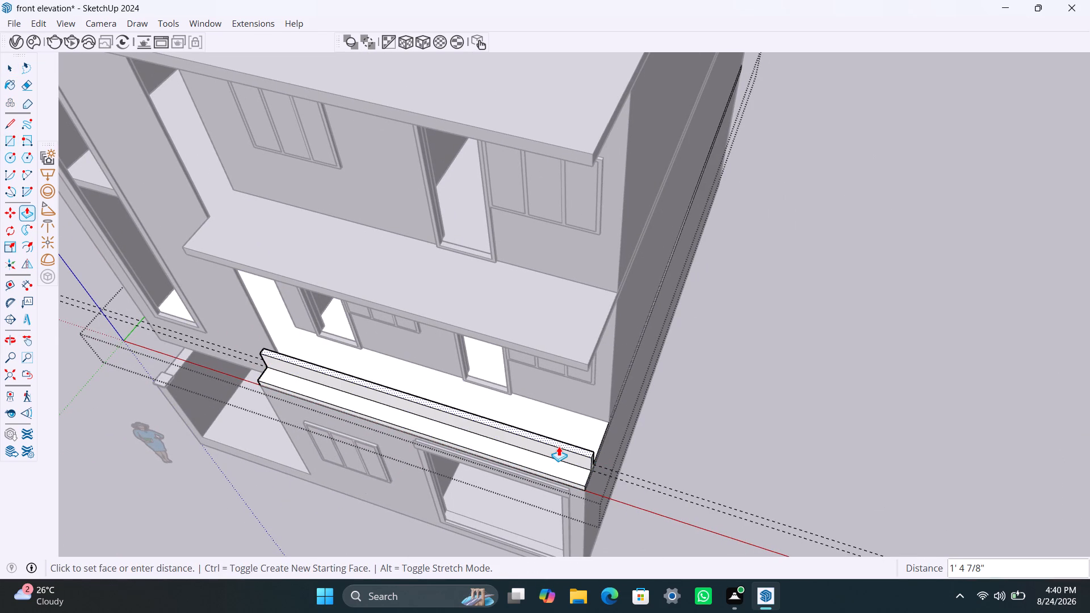
pyautogui.write("1'")
pyautogui.press('Return')
pyautogui.press('space')
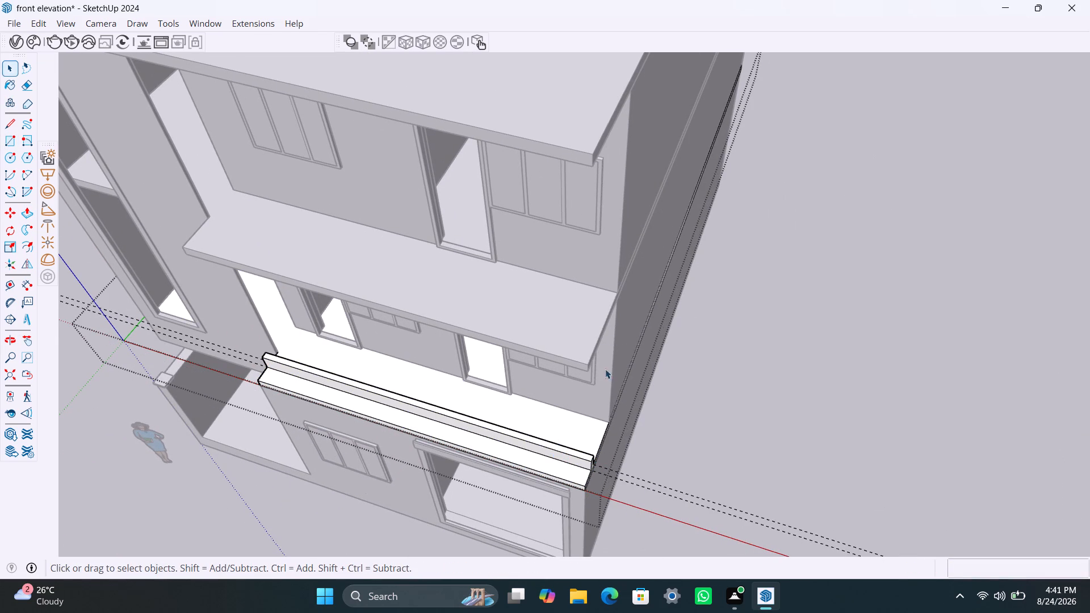
pyautogui.click(747, 423)
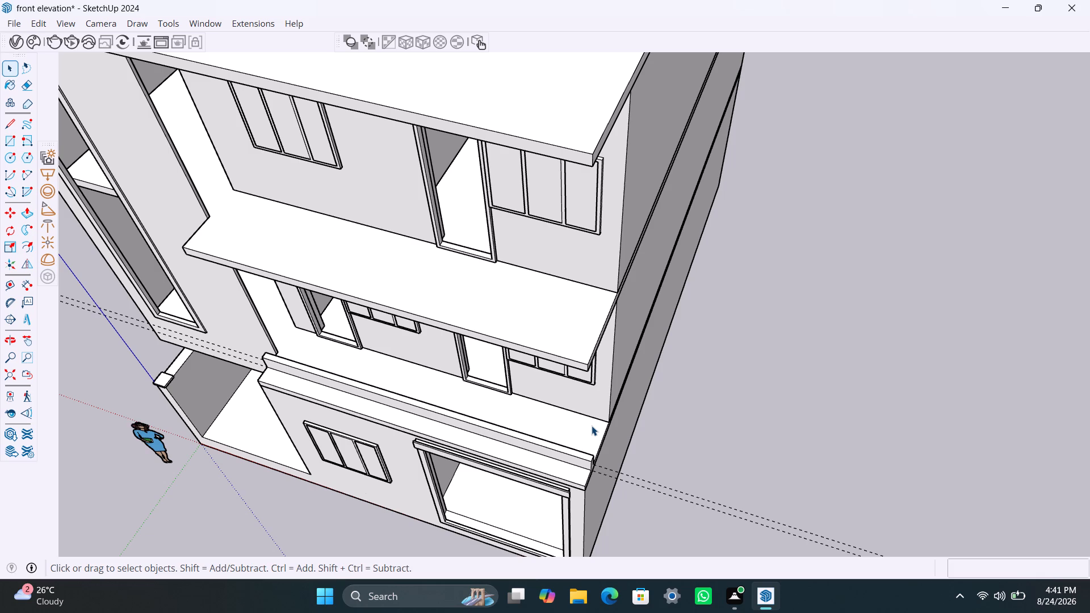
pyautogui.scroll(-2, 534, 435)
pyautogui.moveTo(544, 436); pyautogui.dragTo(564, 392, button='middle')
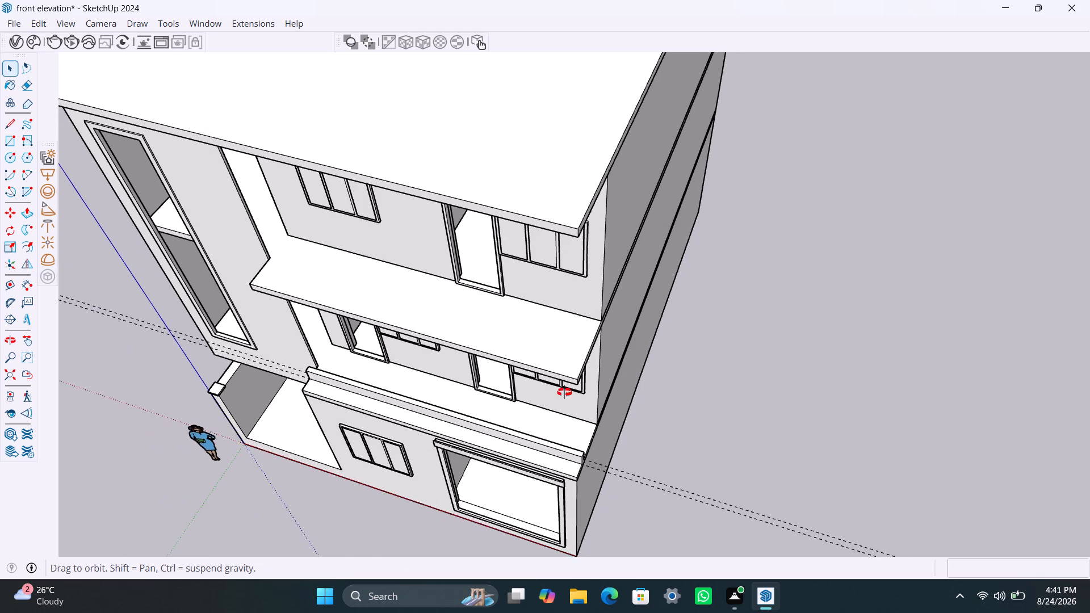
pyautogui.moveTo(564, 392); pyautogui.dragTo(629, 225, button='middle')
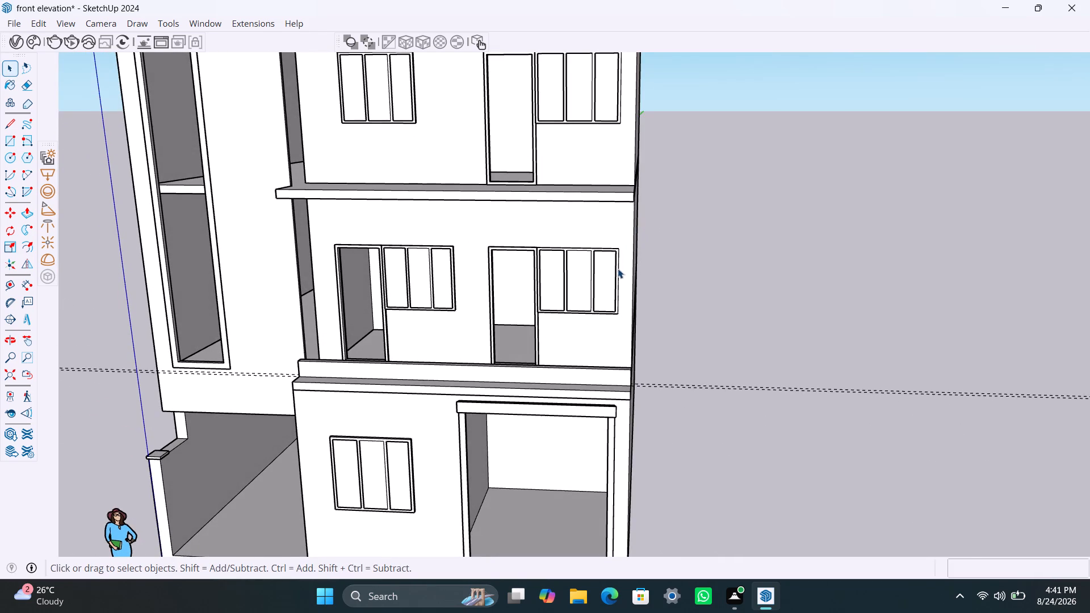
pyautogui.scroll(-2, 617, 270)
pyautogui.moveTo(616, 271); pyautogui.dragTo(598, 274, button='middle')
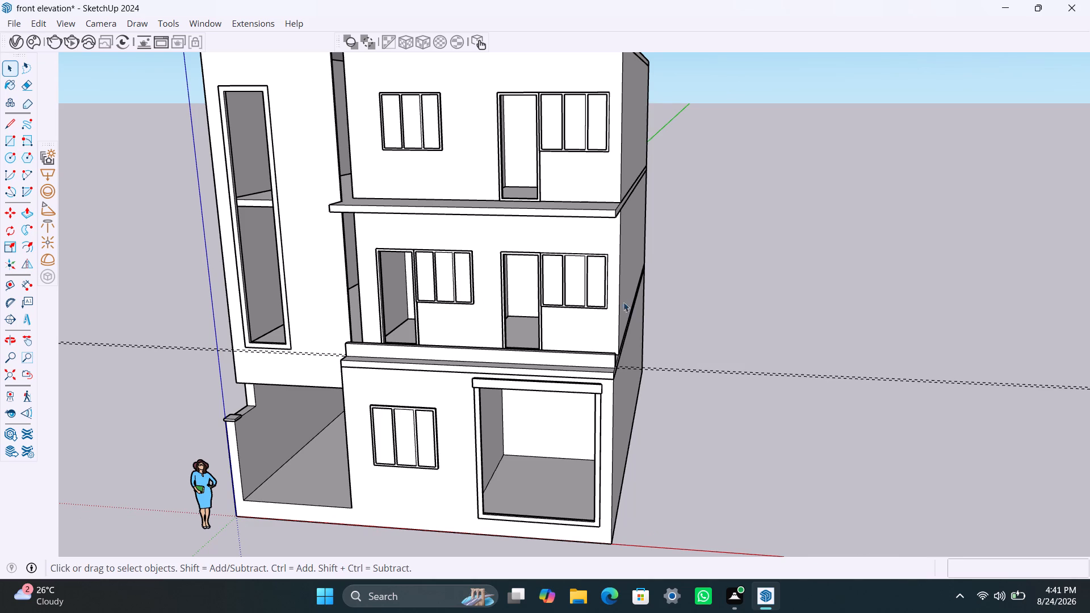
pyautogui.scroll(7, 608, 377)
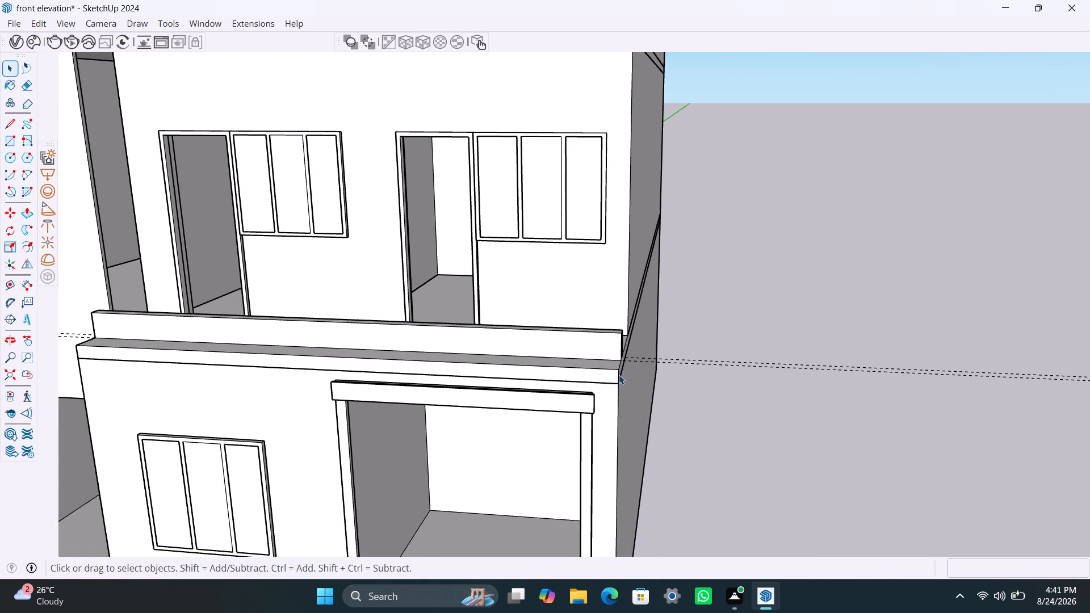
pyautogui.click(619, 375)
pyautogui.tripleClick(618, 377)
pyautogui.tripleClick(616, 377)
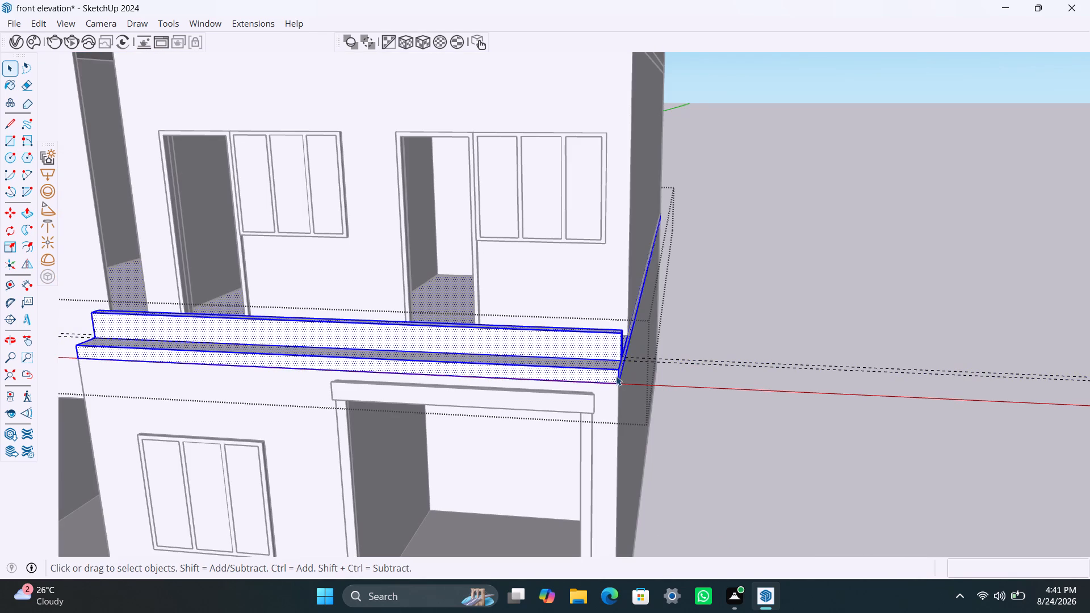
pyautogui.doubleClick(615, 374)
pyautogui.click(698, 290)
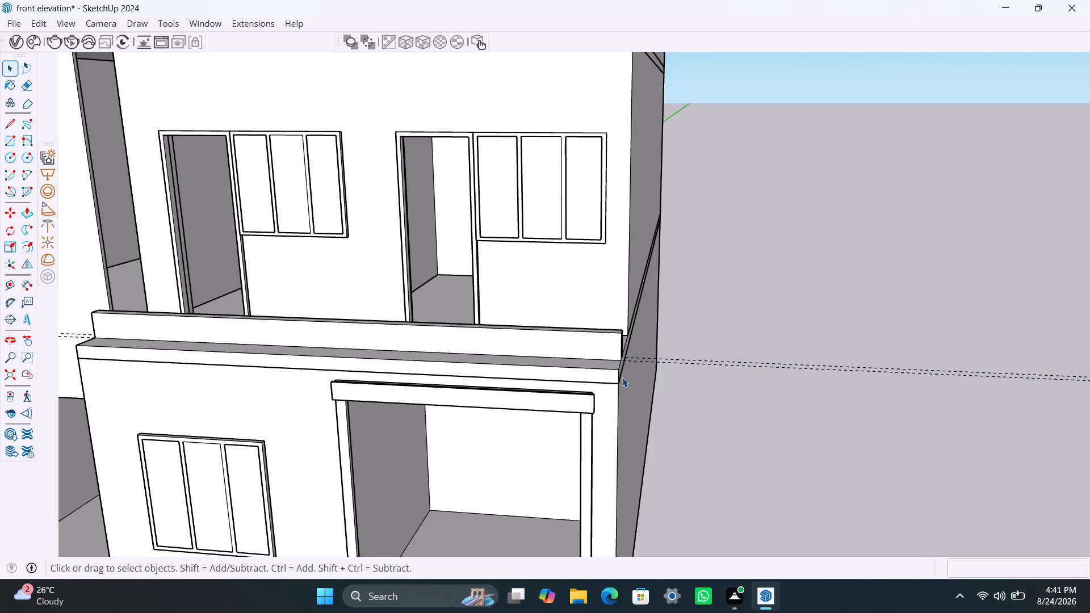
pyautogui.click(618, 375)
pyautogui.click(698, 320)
# Reopen the slab's group and copy the vertical inner edge at the parapet's open end 4.5" along its back face.
pyautogui.scroll(-2, 624, 306)
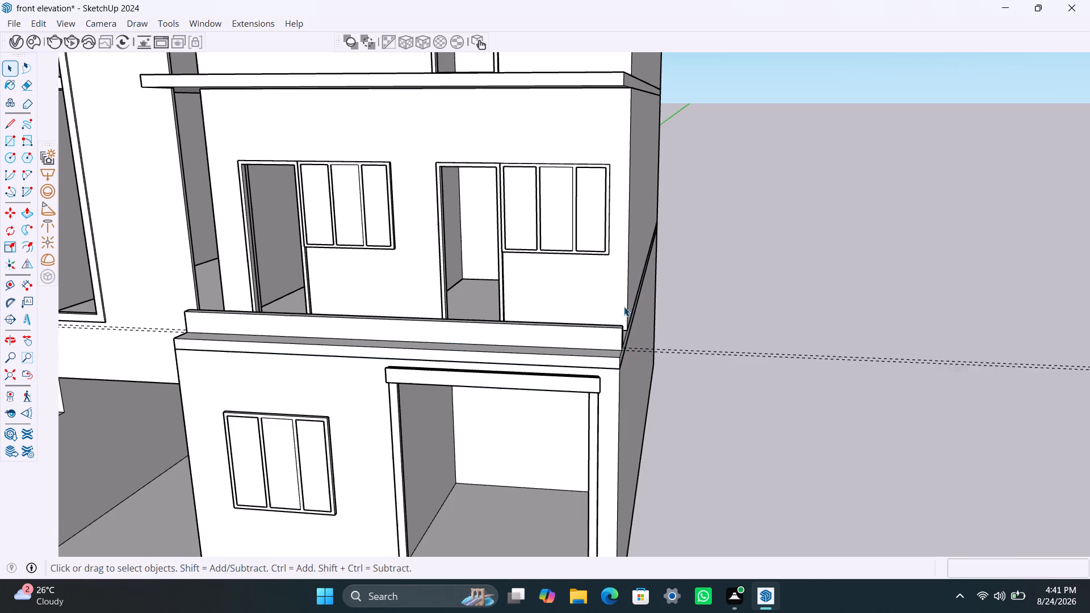
pyautogui.moveTo(623, 307); pyautogui.dragTo(642, 399, button='middle')
pyautogui.scroll(3, 666, 430)
pyautogui.moveTo(643, 457); pyautogui.dragTo(234, 317, button='middle')
pyautogui.scroll(-4, 468, 491)
pyautogui.moveTo(576, 522); pyautogui.dragTo(379, 452, button='middle')
pyautogui.scroll(4, 229, 405)
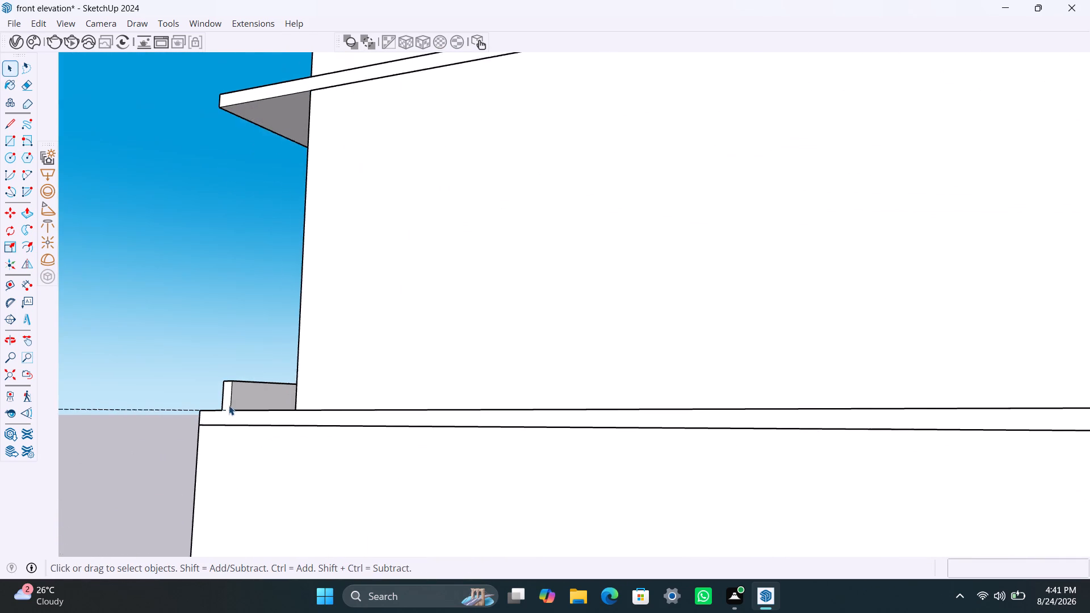
pyautogui.click(233, 391)
pyautogui.tripleClick(233, 391)
pyautogui.click(232, 391)
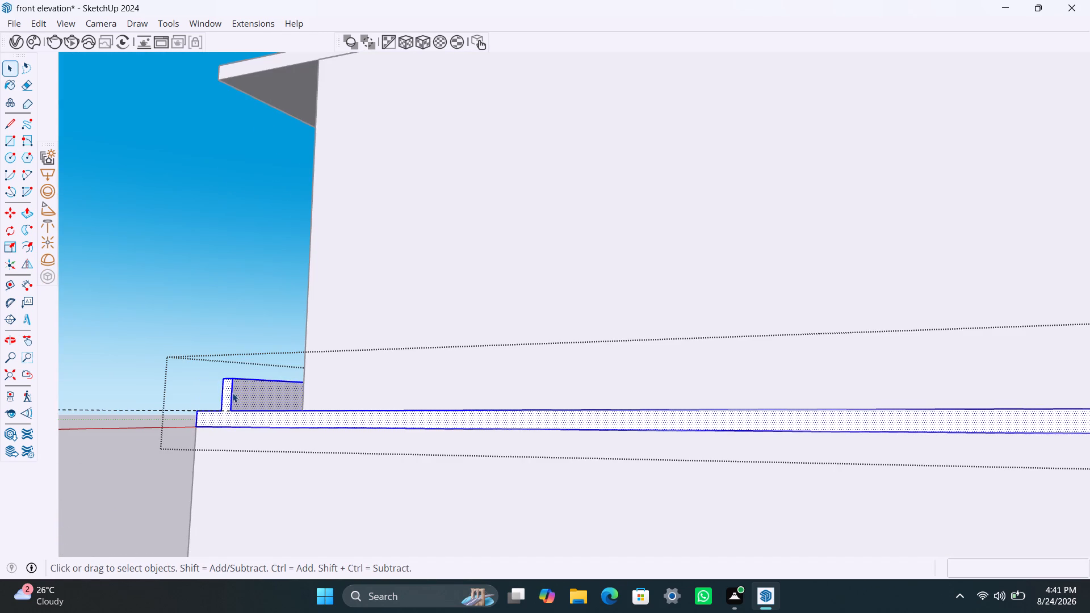
pyautogui.click(235, 393)
pyautogui.click(231, 396)
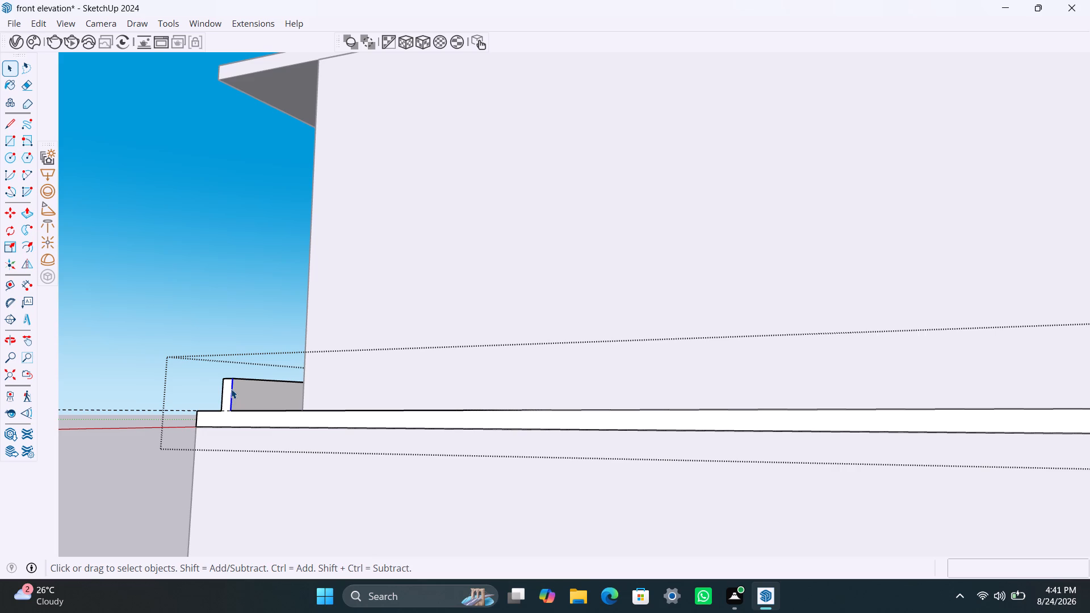
pyautogui.press('m')
pyautogui.click(231, 380)
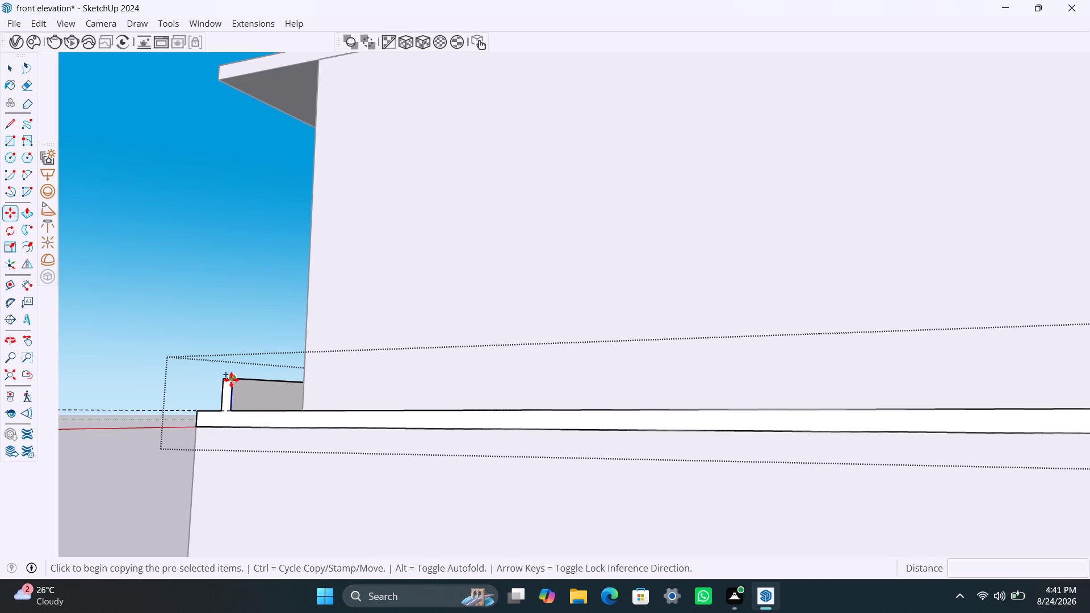
pyautogui.write('4.5"')
pyautogui.press('Return')
pyautogui.press('space')
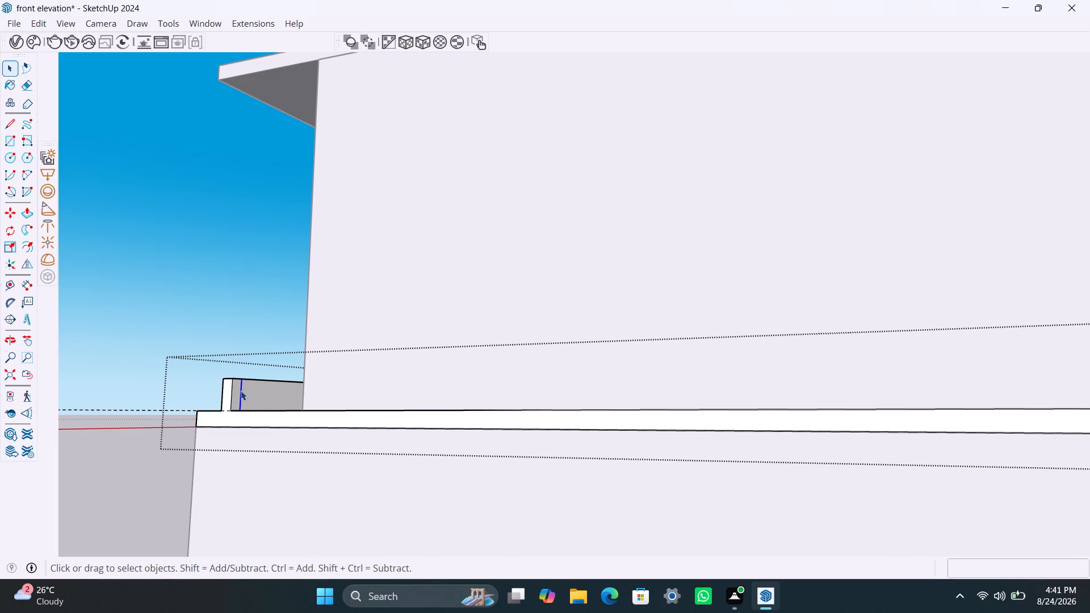
# Pull the 4.5" end strip of the parapet's back face to the house wall as a side parapet, and close the group.
pyautogui.click(236, 394)
pyautogui.press('p')
pyautogui.click(234, 394)
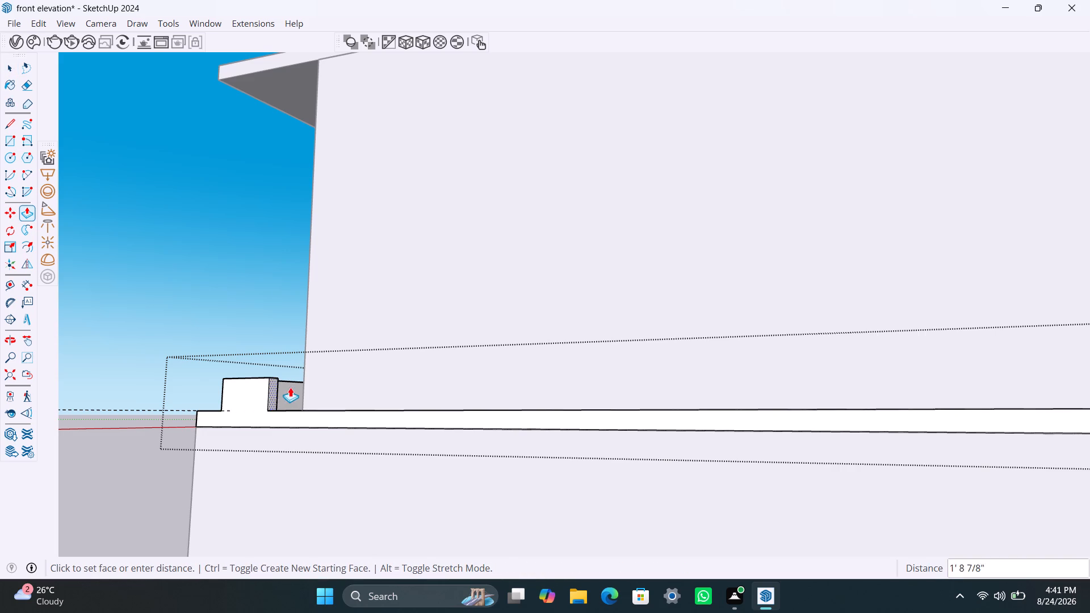
pyautogui.click(307, 385)
pyautogui.press('space')
pyautogui.click(137, 269)
# Reopen the slab's group and draw a 4.5" line across the parapet's top at the corner, continuing the front parapet's inner edge outward.
pyautogui.scroll(-5, 198, 403)
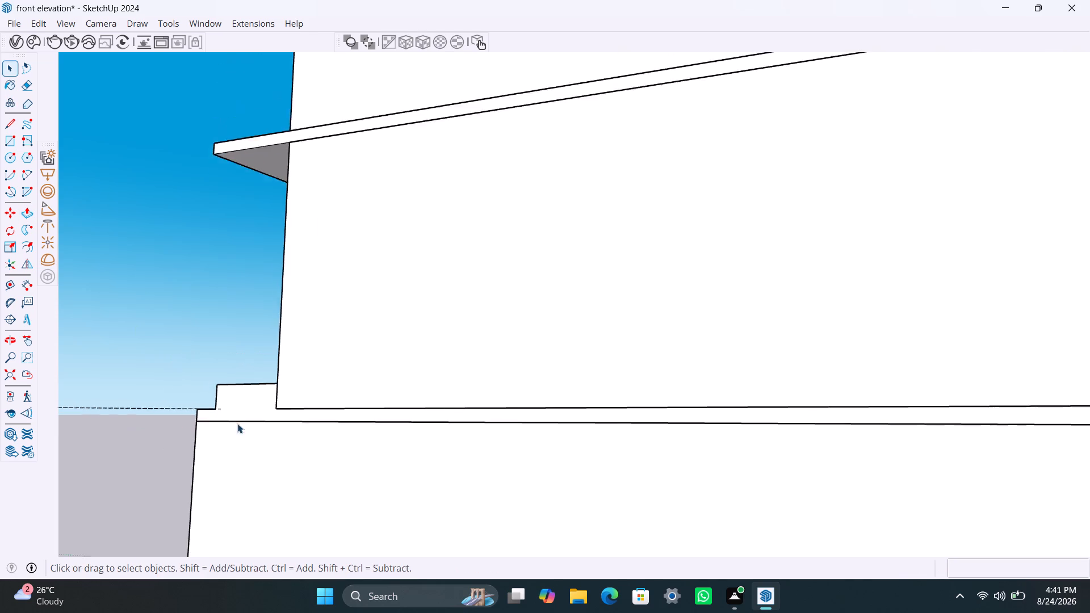
pyautogui.moveTo(248, 424); pyautogui.dragTo(705, 514, button='middle')
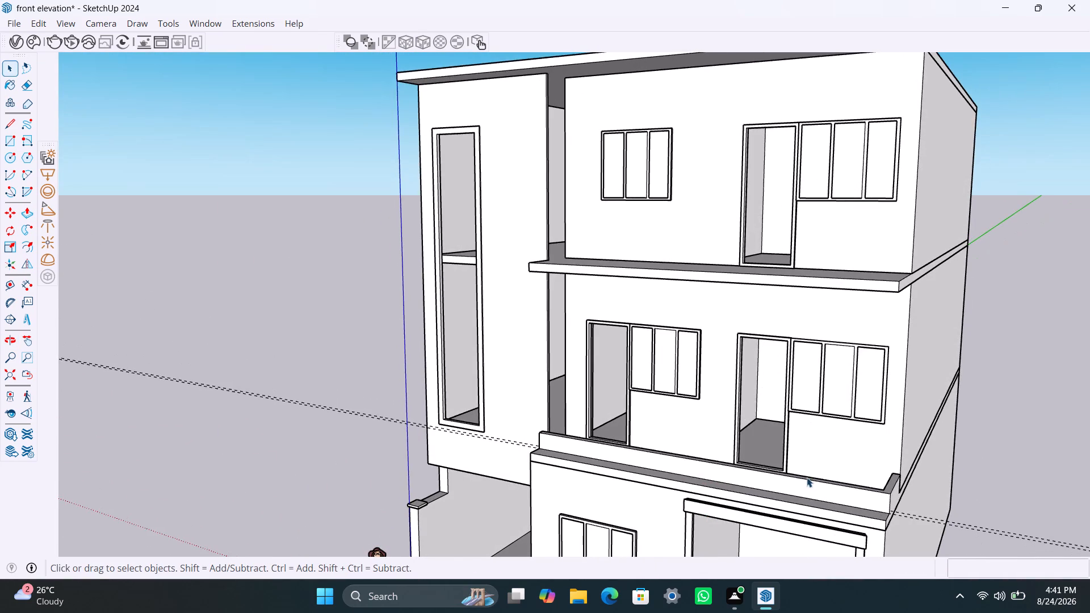
pyautogui.scroll(-3, 805, 479)
pyautogui.moveTo(805, 493); pyautogui.dragTo(904, 513, button='middle')
pyautogui.scroll(-3, 821, 475)
pyautogui.keyDown('shift'); pyautogui.moveTo(800, 465); pyautogui.dragTo(745, 459, button='middle'); pyautogui.keyUp('shift')
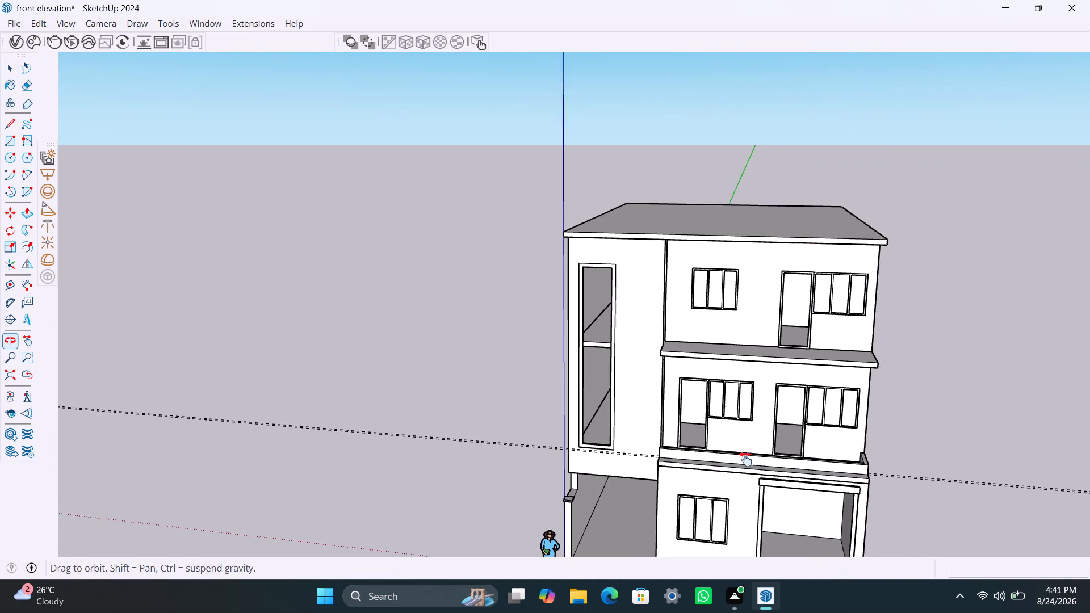
pyautogui.keyDown('shift'); pyautogui.moveTo(745, 459); pyautogui.dragTo(723, 458, button='middle'); pyautogui.keyUp('shift')
pyautogui.scroll(2, 841, 458)
pyautogui.moveTo(836, 469); pyautogui.dragTo(754, 494, button='middle')
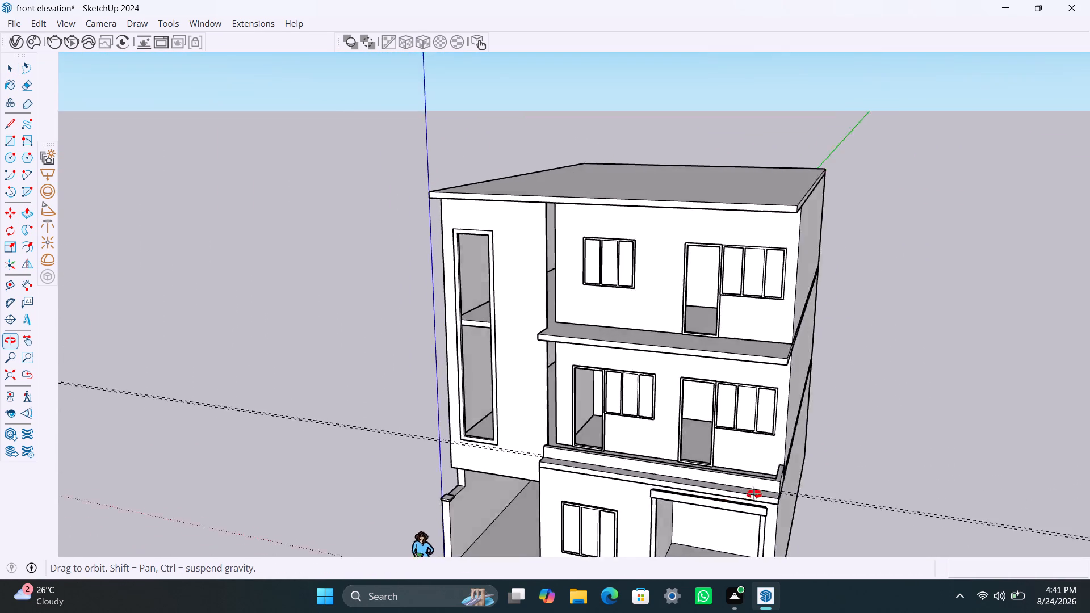
pyautogui.moveTo(754, 494); pyautogui.dragTo(556, 477, button='middle')
pyautogui.scroll(-3, 594, 467)
pyautogui.moveTo(596, 471); pyautogui.dragTo(436, 523, button='middle')
pyautogui.scroll(4, 435, 508)
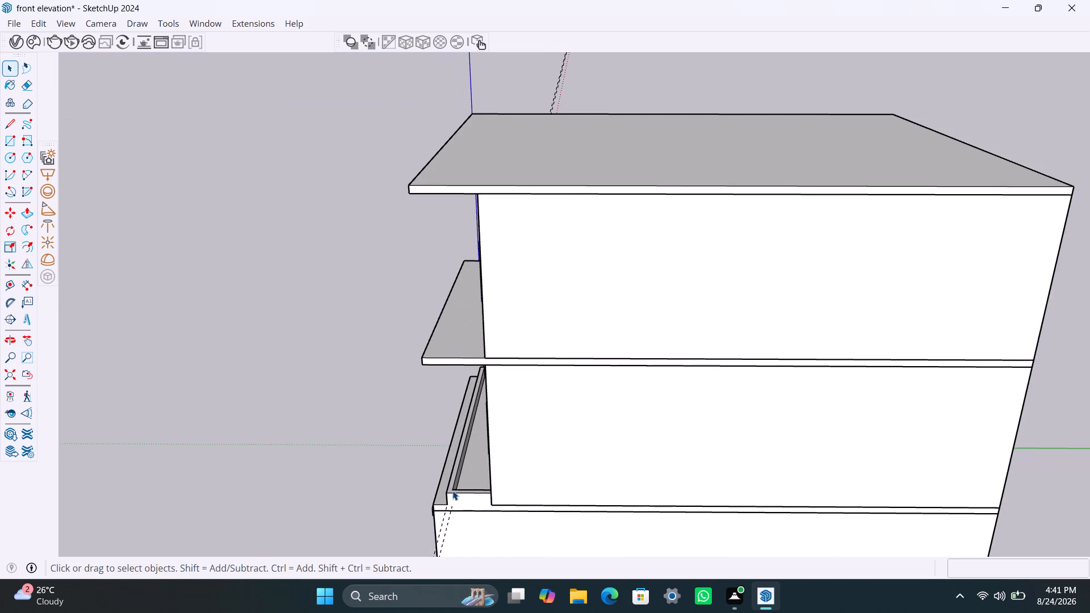
pyautogui.moveTo(454, 490); pyautogui.dragTo(457, 518, button='middle')
pyautogui.scroll(13, 460, 518)
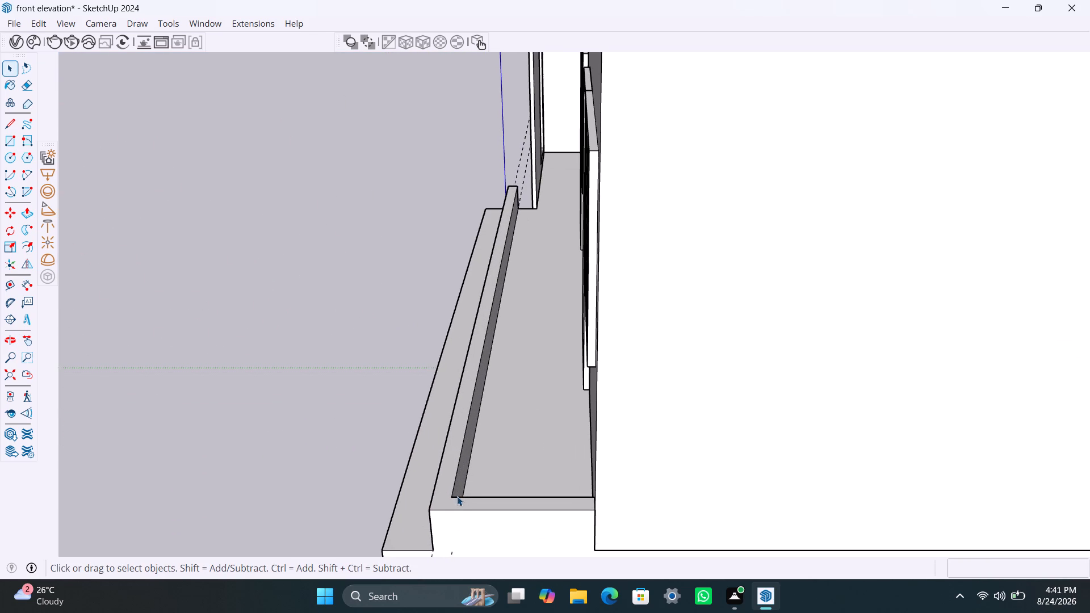
pyautogui.click(458, 502)
pyautogui.doubleClick(459, 503)
pyautogui.click(454, 505)
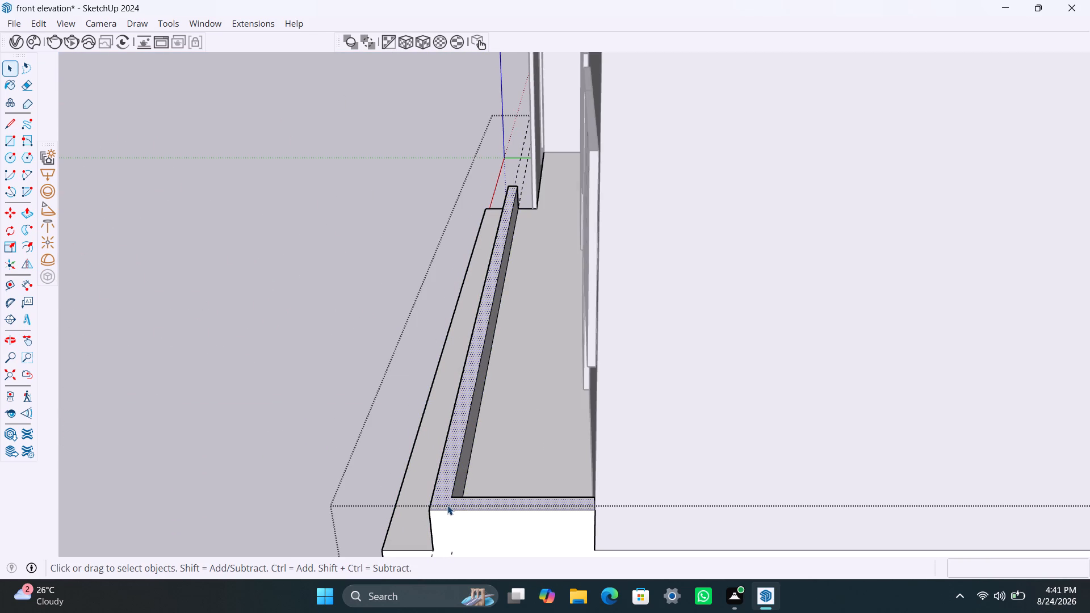
pyautogui.press('l')
pyautogui.click(450, 501)
pyautogui.click(449, 511)
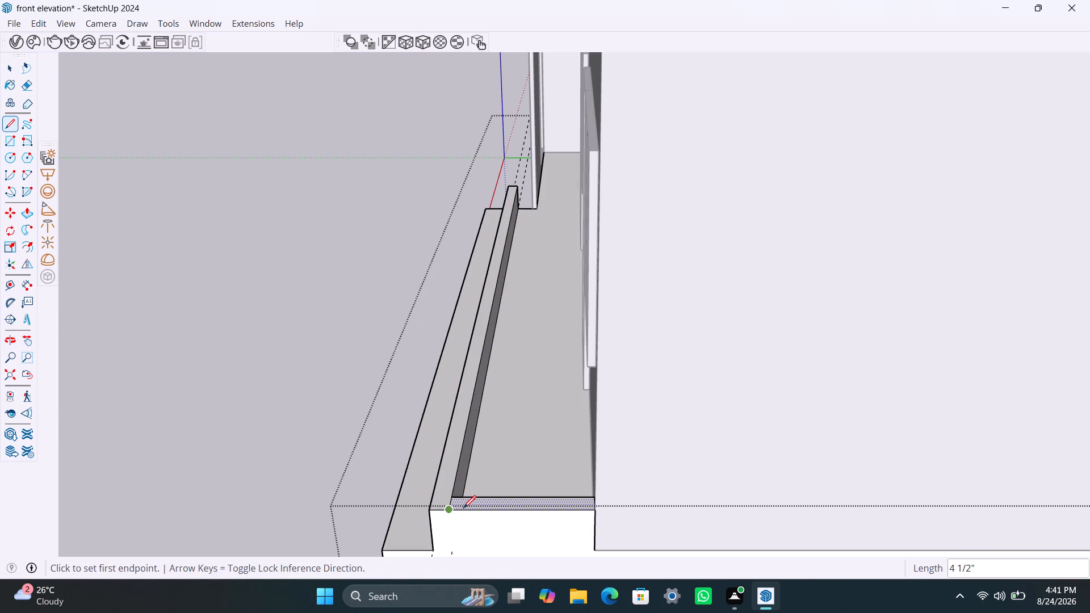
pyautogui.press('space')
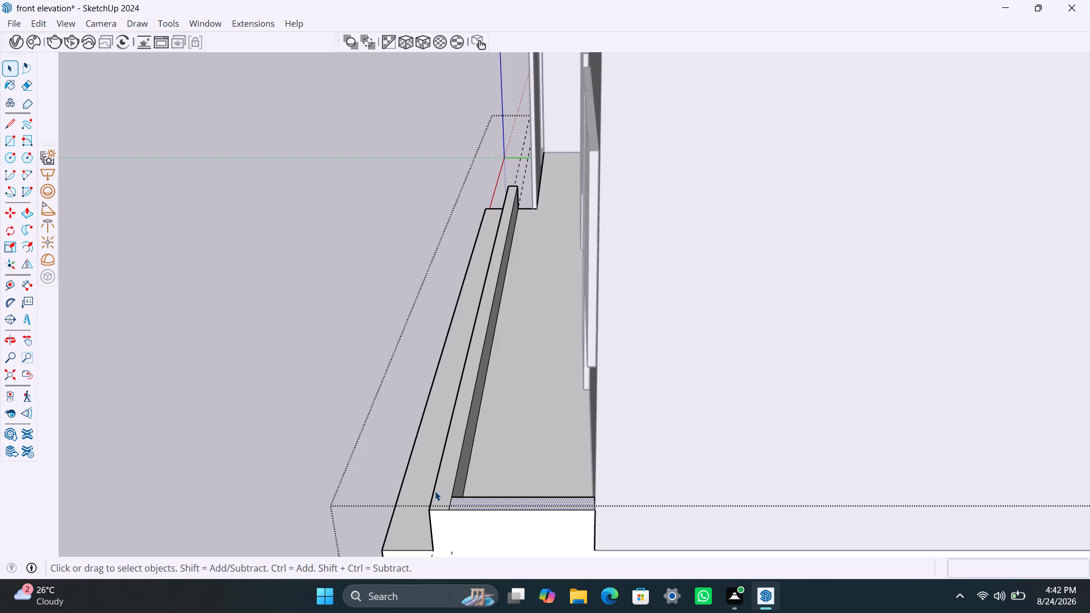
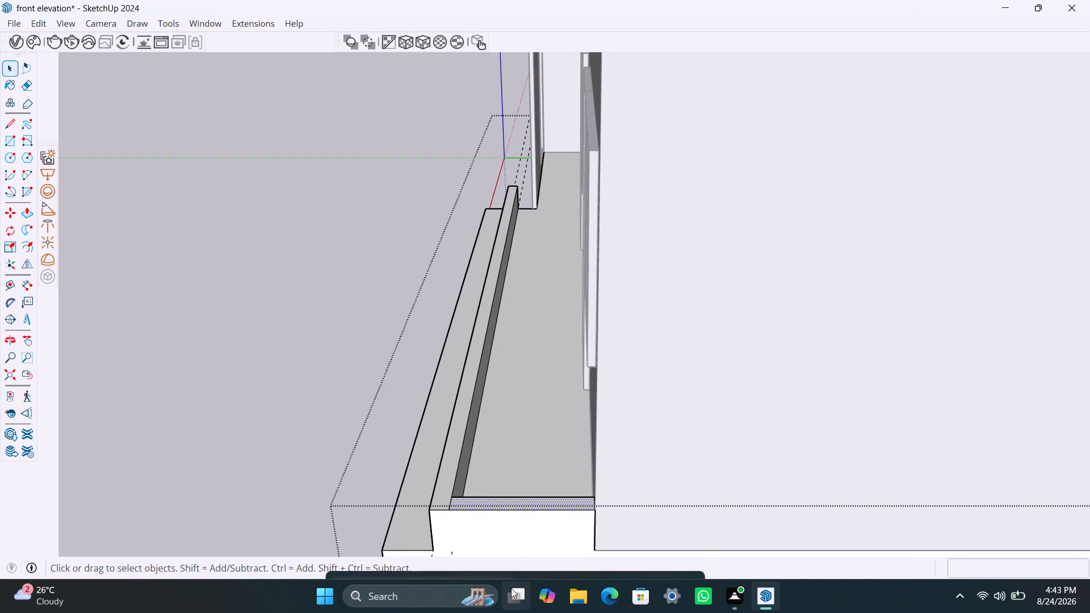
# Push/Pull the narrow strip along the side end of the first-floor balcony slab up 2'.
pyautogui.scroll(-1, 516, 215)
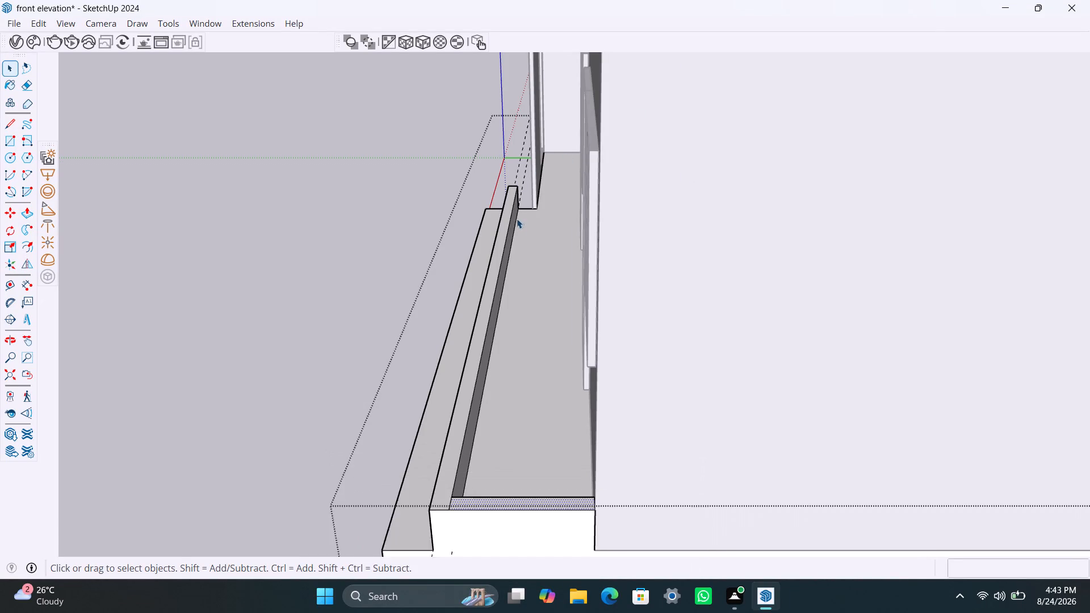
pyautogui.scroll(-1, 517, 219)
pyautogui.scroll(4, 483, 428)
pyautogui.press('p')
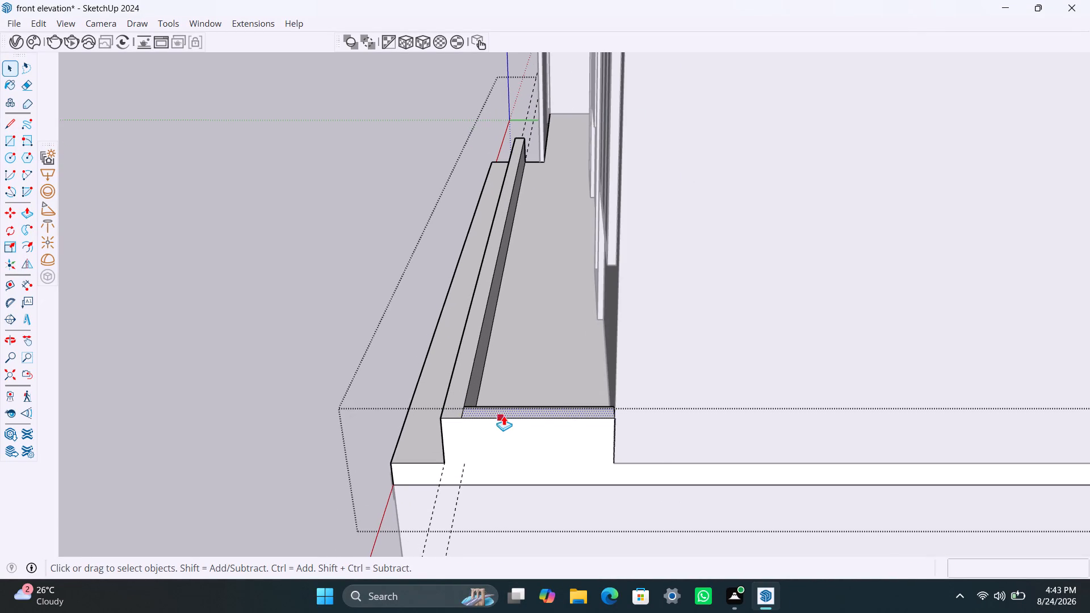
pyautogui.click(506, 409)
pyautogui.write("2'")
pyautogui.press('Return')
pyautogui.press('space')
pyautogui.scroll(-1, 509, 325)
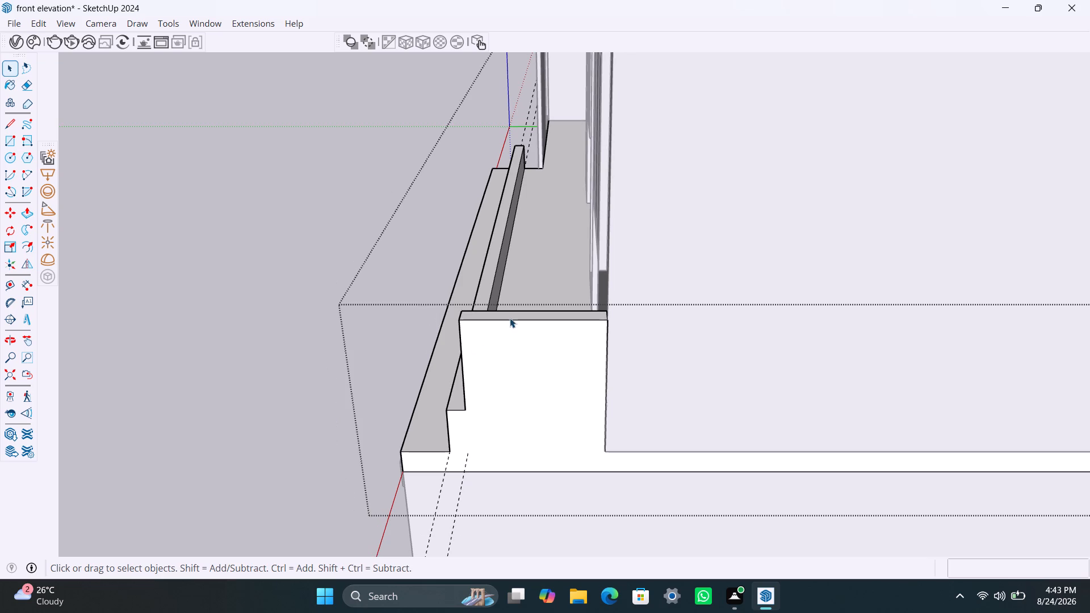
# Raise the top face of the balcony's side parapet wall by a further 6".
pyautogui.click(510, 317)
pyautogui.press('p')
pyautogui.click(521, 313)
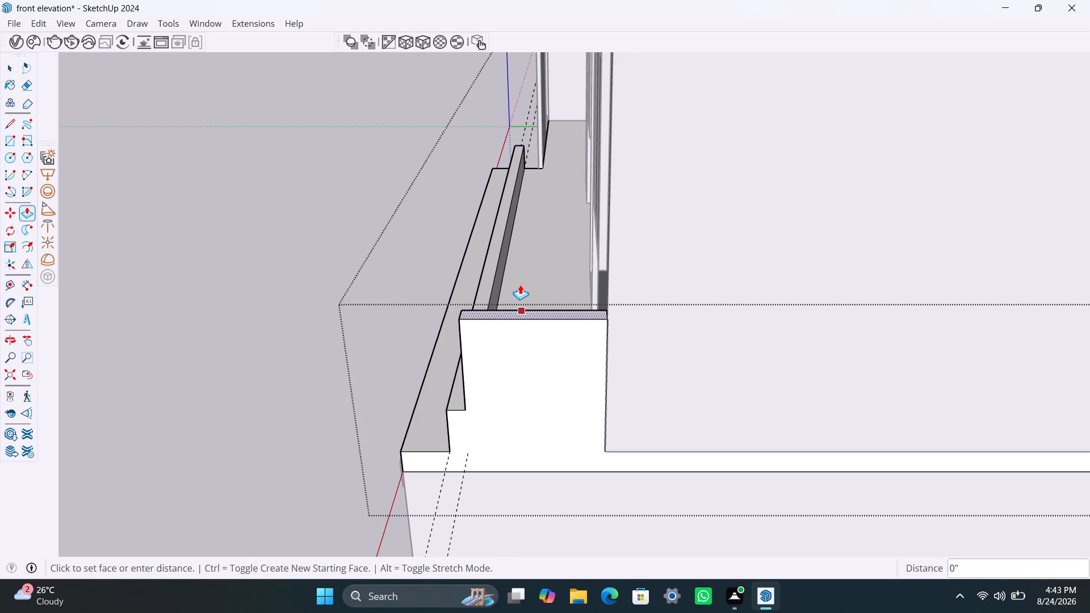
pyautogui.press('Escape')
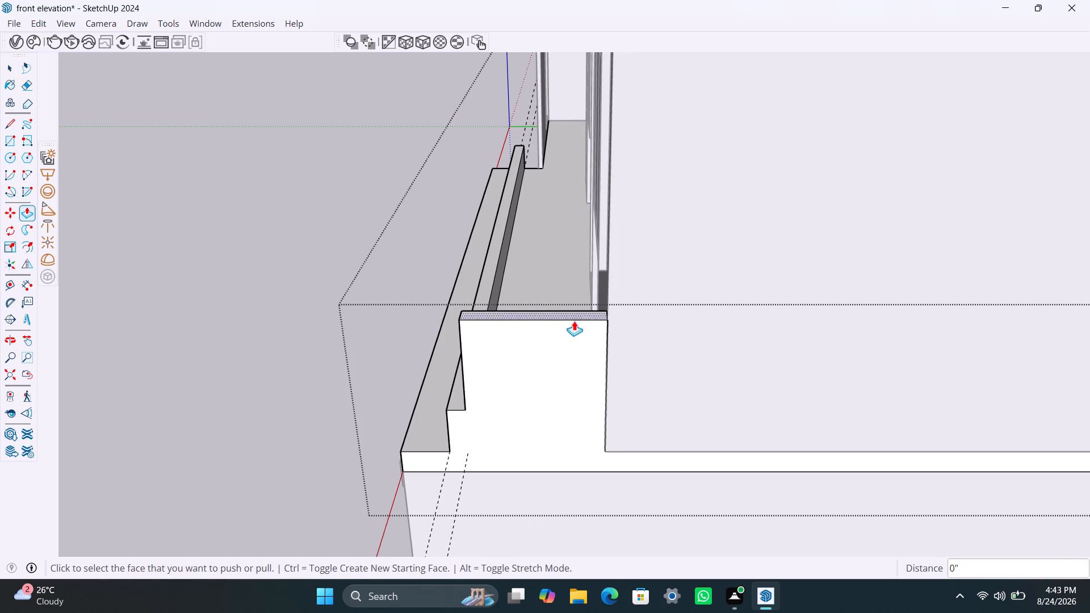
pyautogui.click(565, 310)
pyautogui.press('Escape')
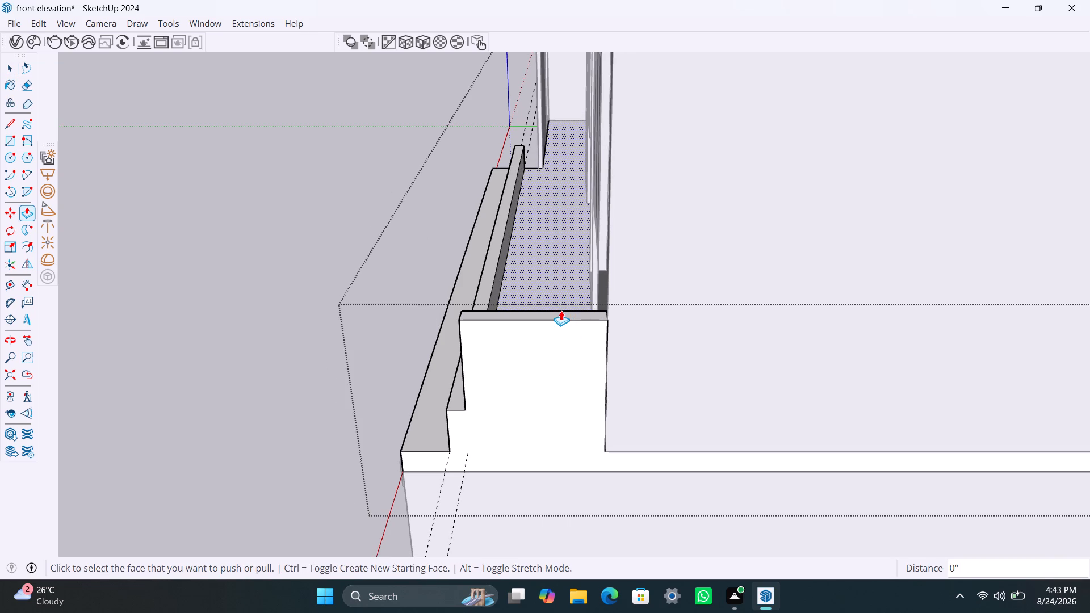
pyautogui.click(560, 313)
pyautogui.write('6"')
pyautogui.press('Return')
pyautogui.moveTo(409, 329); pyautogui.dragTo(346, 282, button='right')
pyautogui.press('space')
pyautogui.click(259, 216)
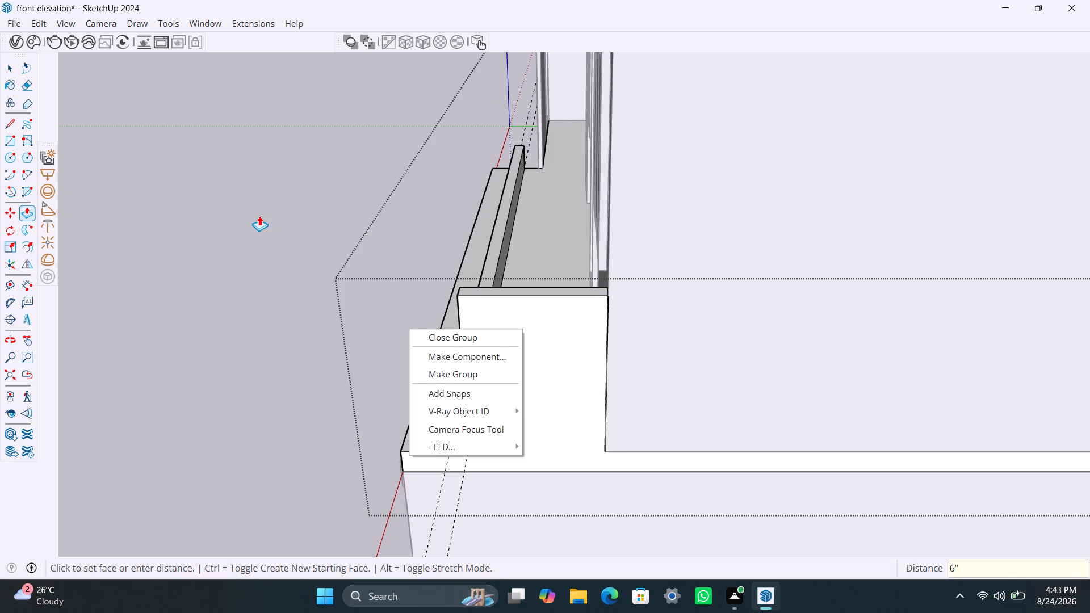
# Close the balcony slab group and return to the whole building model.
pyautogui.scroll(-6, 256, 262)
pyautogui.moveTo(261, 271); pyautogui.dragTo(486, 308, button='middle')
pyautogui.scroll(-5, 439, 328)
pyautogui.moveTo(424, 368); pyautogui.dragTo(552, 393, button='middle')
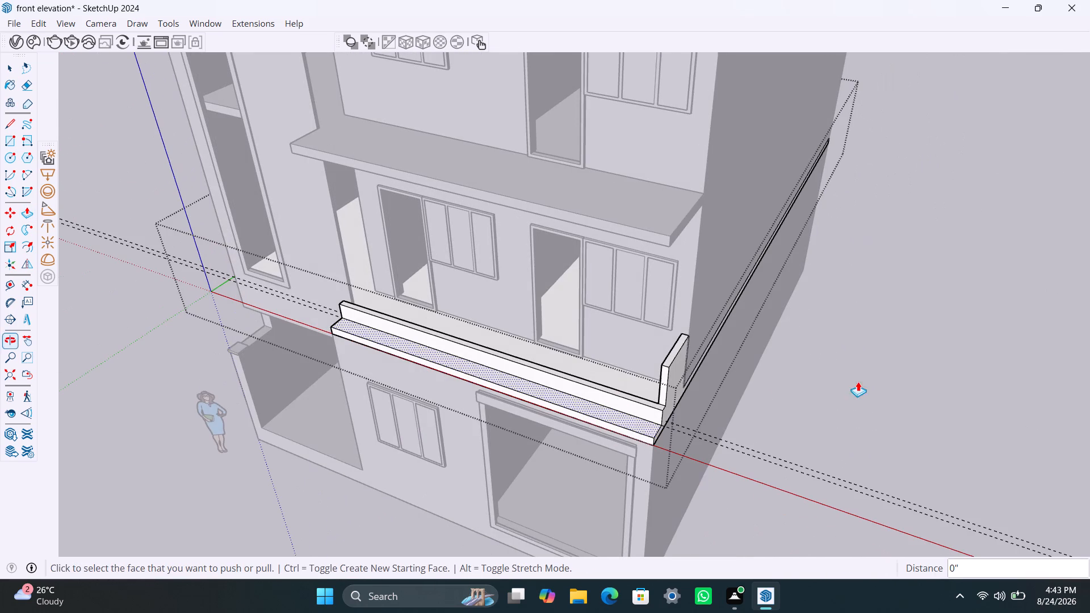
pyautogui.click(940, 373)
pyautogui.tripleClick(932, 373)
pyautogui.click(930, 374)
pyautogui.scroll(-3, 488, 376)
pyautogui.moveTo(466, 391); pyautogui.dragTo(559, 401, button='middle')
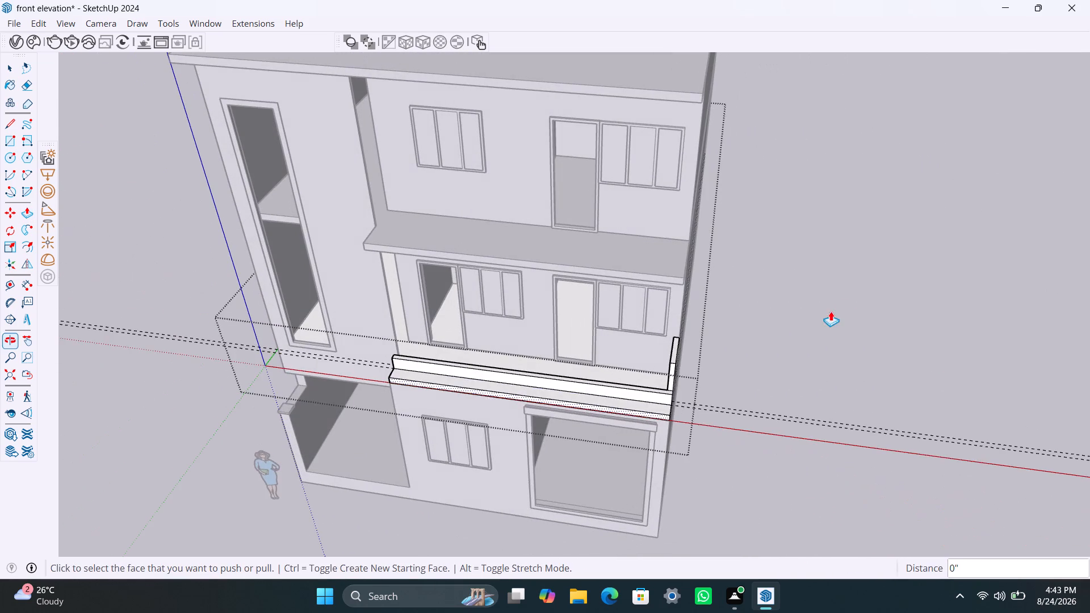
pyautogui.press('space')
pyautogui.press('space')
pyautogui.doubleClick(849, 299)
# Examine the junction where the balcony slab and front parapet meet the projecting tower wall.
pyautogui.scroll(-2, 420, 355)
pyautogui.moveTo(422, 367); pyautogui.dragTo(496, 385, button='middle')
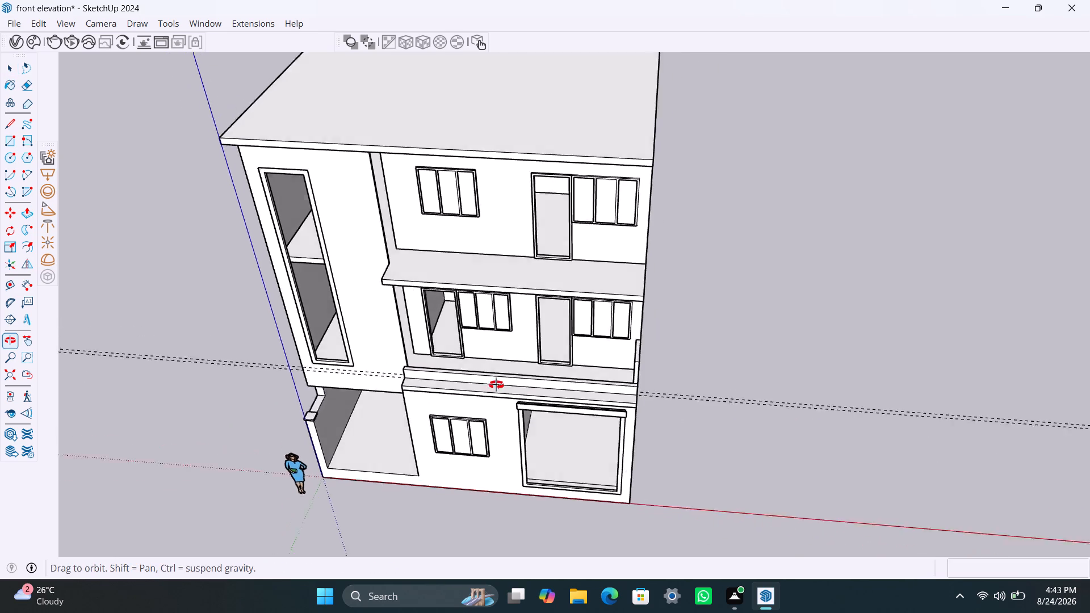
pyautogui.moveTo(496, 385); pyautogui.dragTo(526, 389, button='middle')
pyautogui.scroll(6, 438, 400)
pyautogui.moveTo(388, 421); pyautogui.dragTo(526, 427, button='middle')
pyautogui.scroll(5, 481, 452)
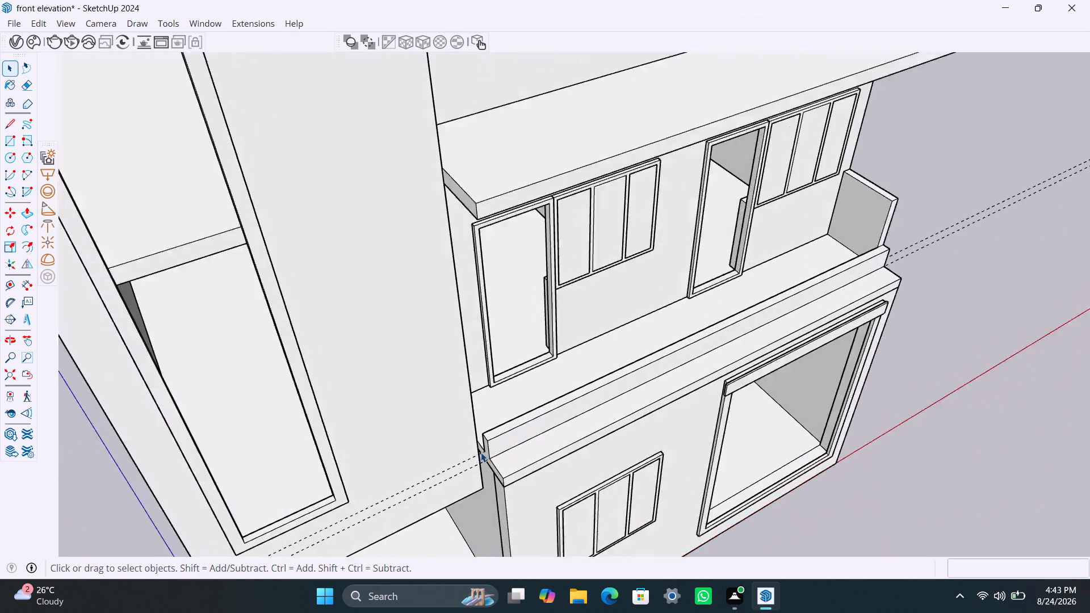
pyautogui.scroll(4, 488, 463)
pyautogui.moveTo(487, 461); pyautogui.dragTo(418, 465, button='middle')
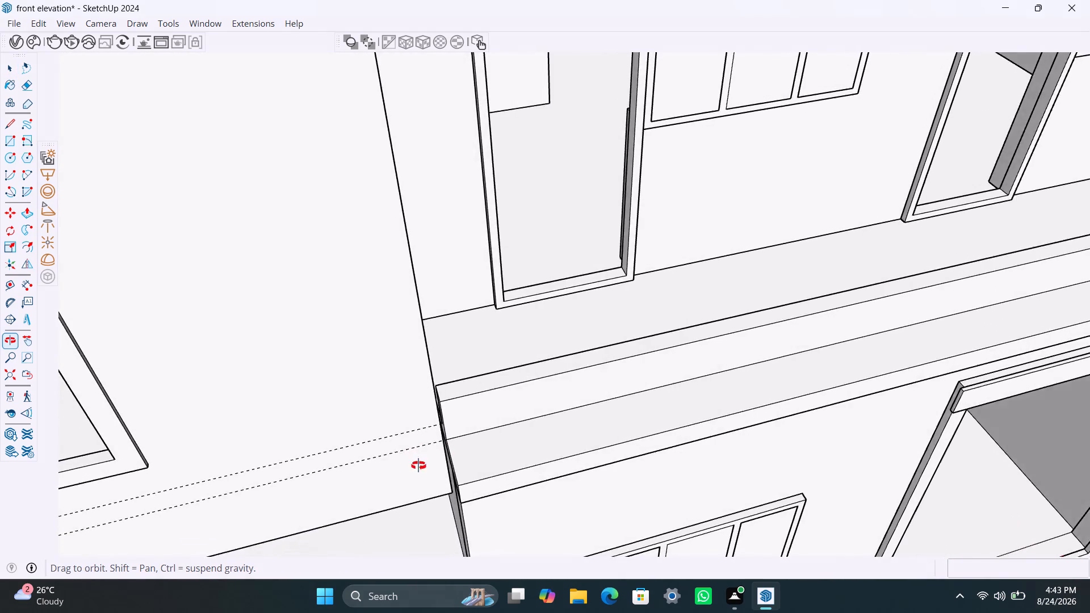
pyautogui.moveTo(418, 465); pyautogui.dragTo(647, 455, button='middle')
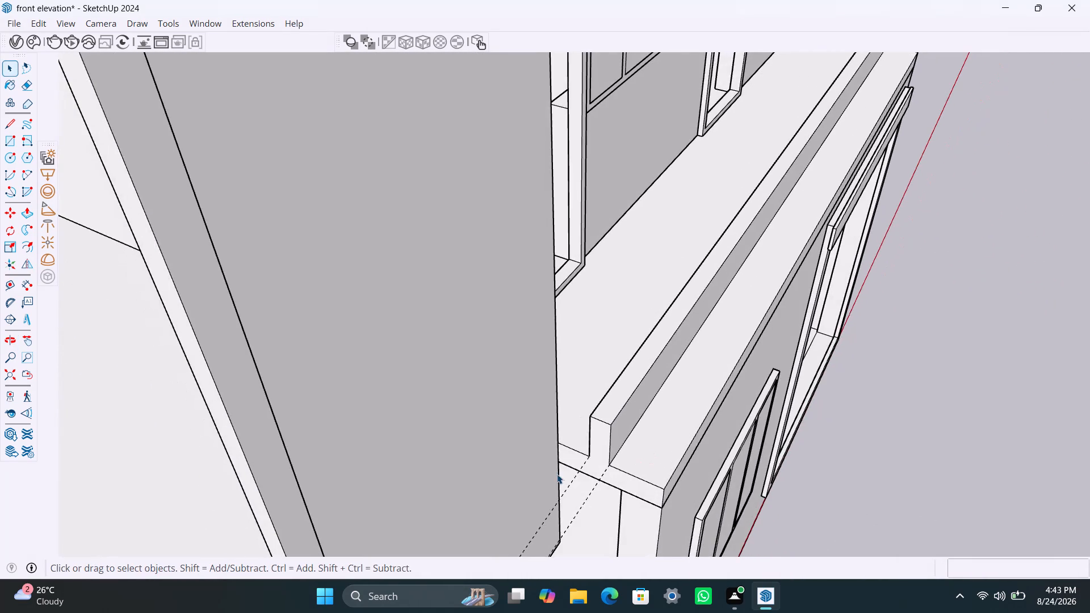
pyautogui.scroll(5, 577, 456)
pyautogui.moveTo(581, 458); pyautogui.dragTo(668, 476, button='middle')
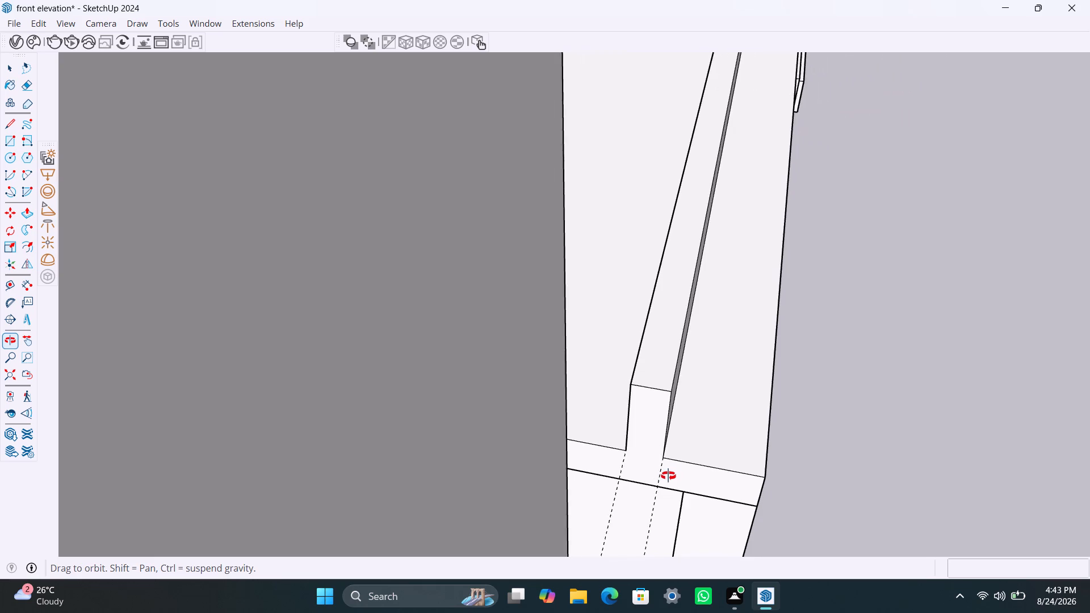
pyautogui.moveTo(668, 476); pyautogui.dragTo(645, 481, button='middle')
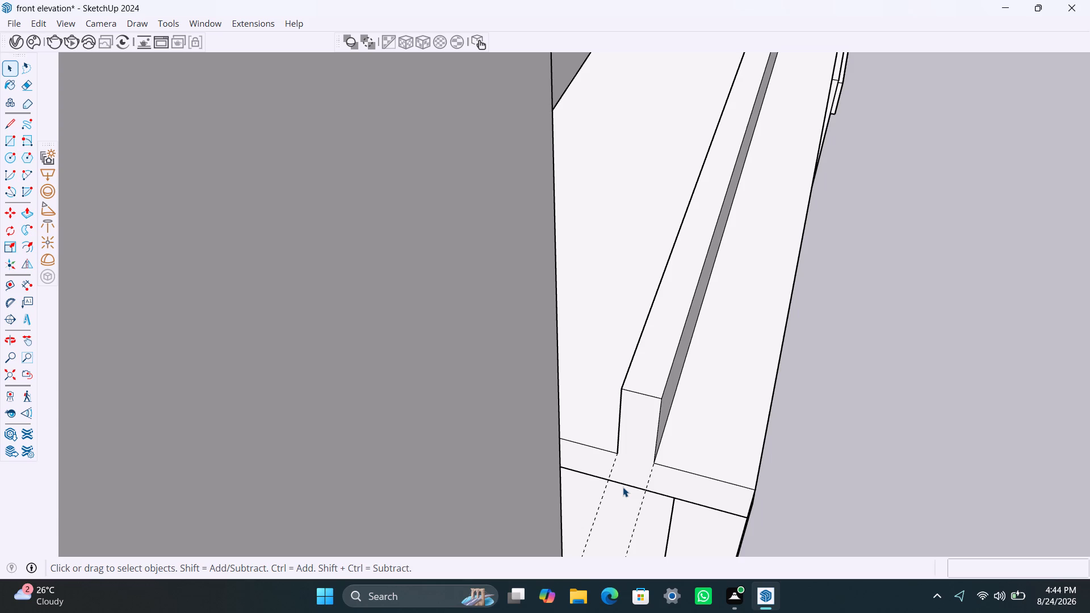
pyautogui.scroll(-3, 601, 468)
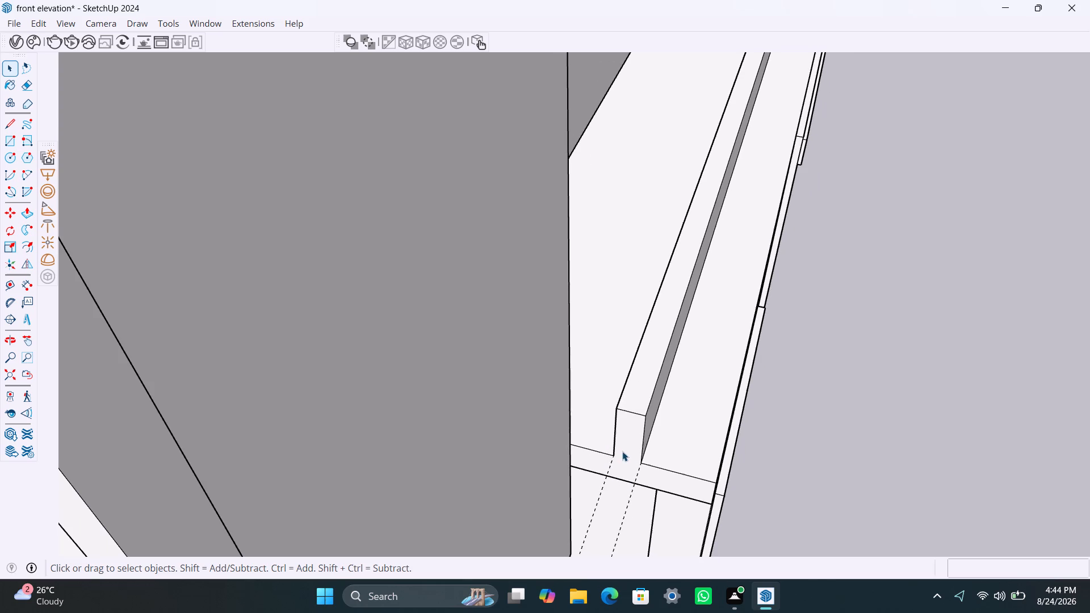
pyautogui.scroll(-3, 657, 448)
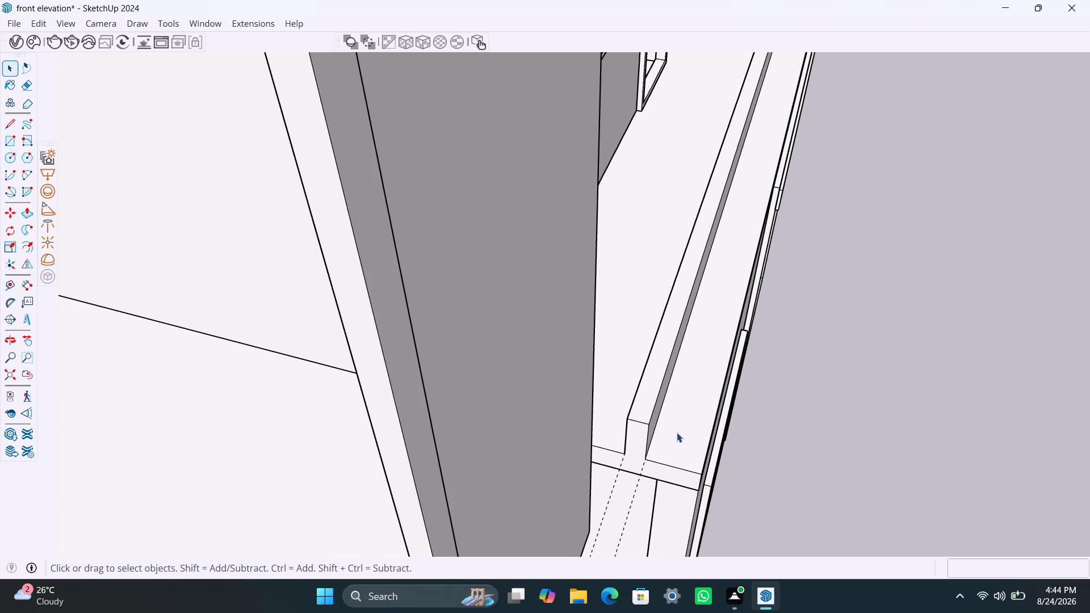
pyautogui.scroll(-3, 661, 461)
pyautogui.moveTo(617, 461); pyautogui.dragTo(446, 461, button='middle')
pyautogui.scroll(-5, 441, 463)
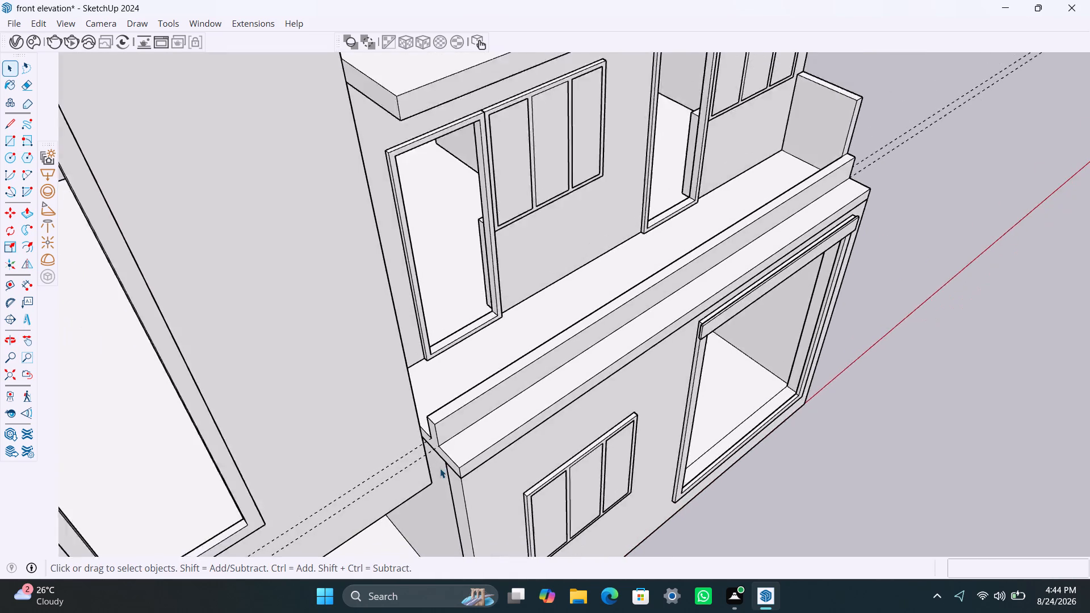
pyautogui.scroll(-5, 437, 468)
pyautogui.moveTo(410, 463); pyautogui.dragTo(216, 472, button='middle')
pyautogui.scroll(5, 376, 374)
pyautogui.moveTo(401, 318); pyautogui.dragTo(245, 384, button='middle')
pyautogui.scroll(9, 395, 294)
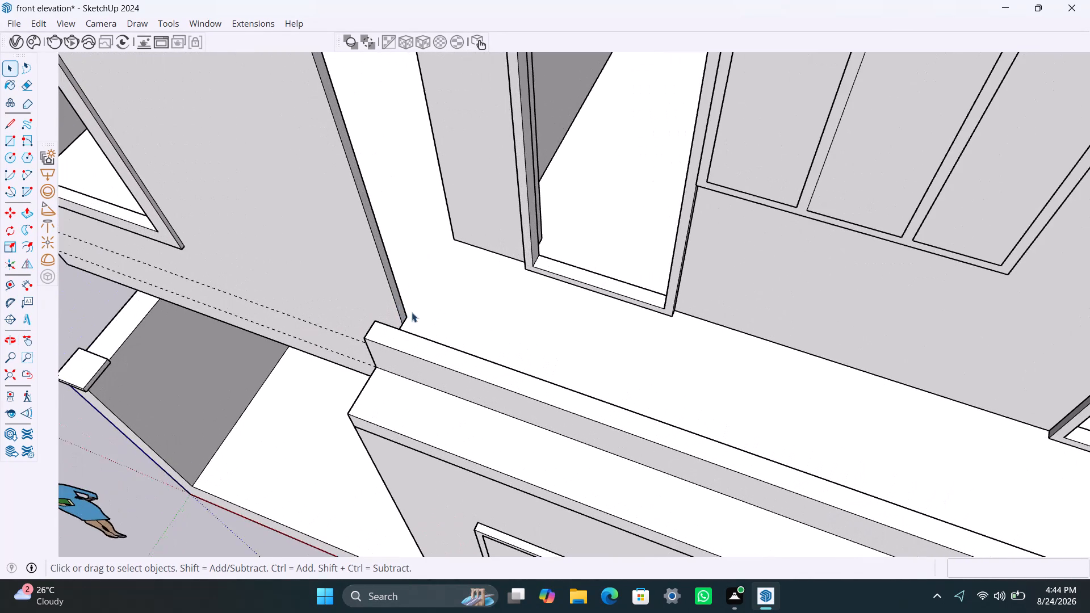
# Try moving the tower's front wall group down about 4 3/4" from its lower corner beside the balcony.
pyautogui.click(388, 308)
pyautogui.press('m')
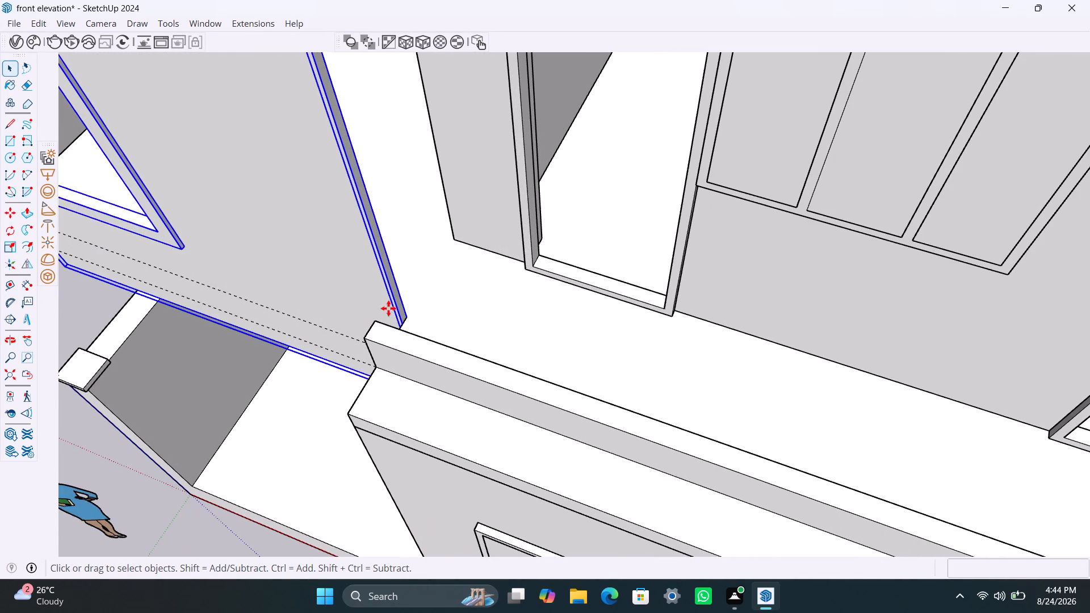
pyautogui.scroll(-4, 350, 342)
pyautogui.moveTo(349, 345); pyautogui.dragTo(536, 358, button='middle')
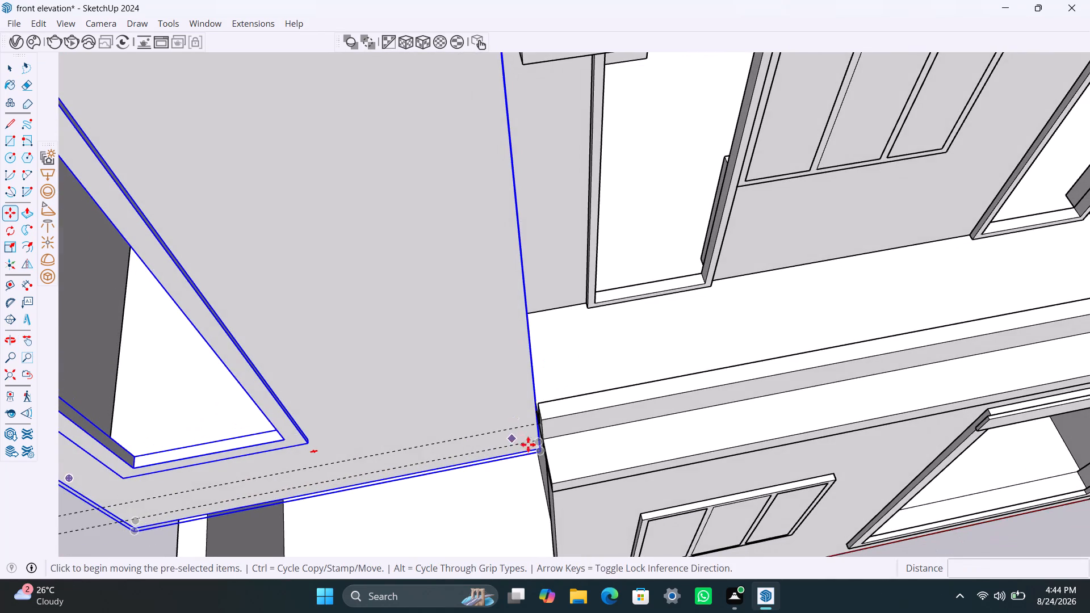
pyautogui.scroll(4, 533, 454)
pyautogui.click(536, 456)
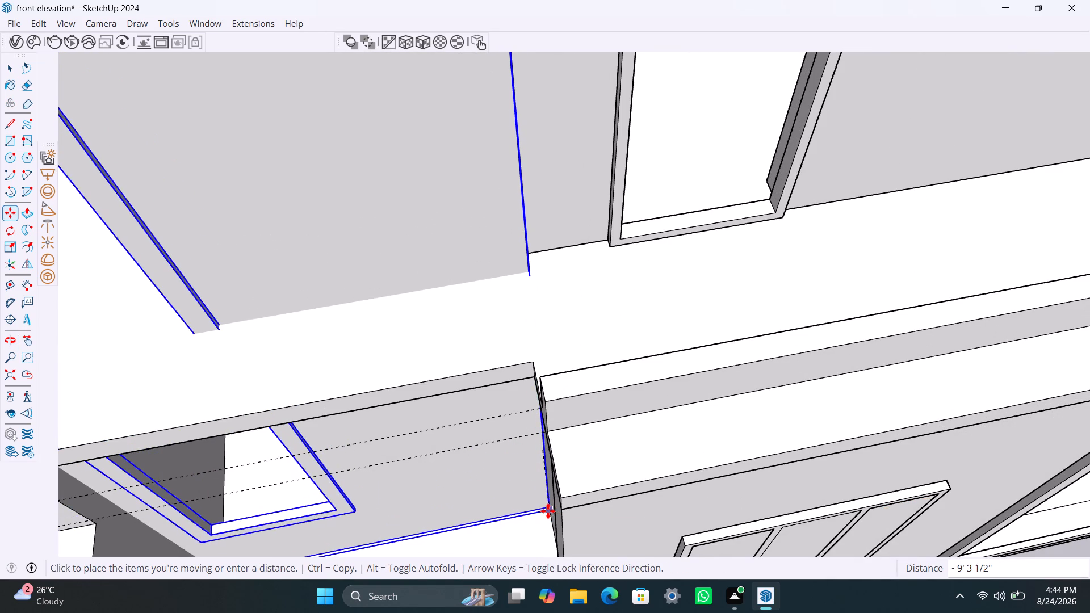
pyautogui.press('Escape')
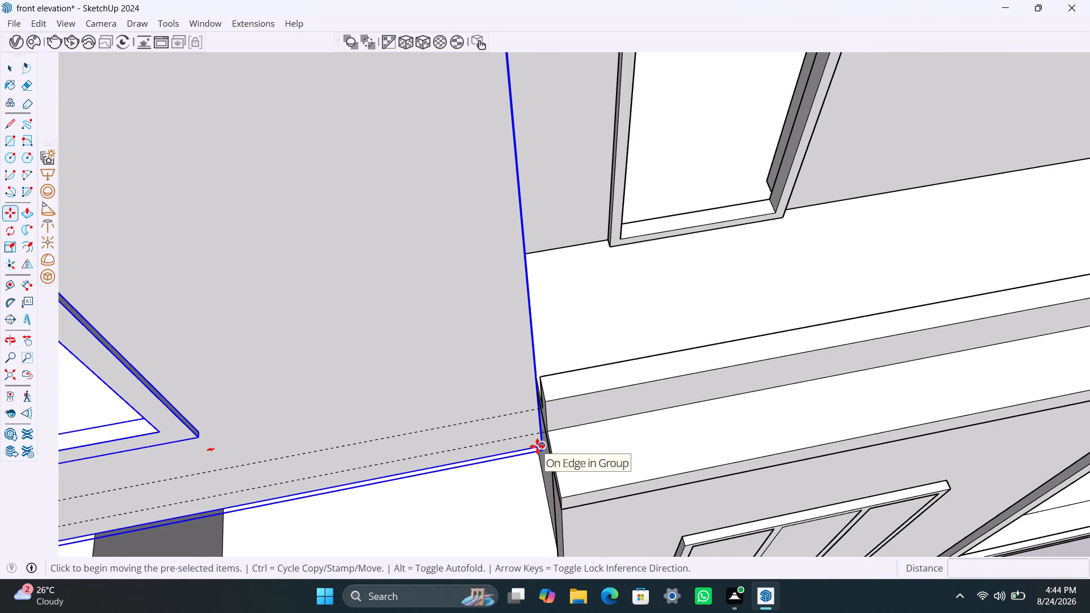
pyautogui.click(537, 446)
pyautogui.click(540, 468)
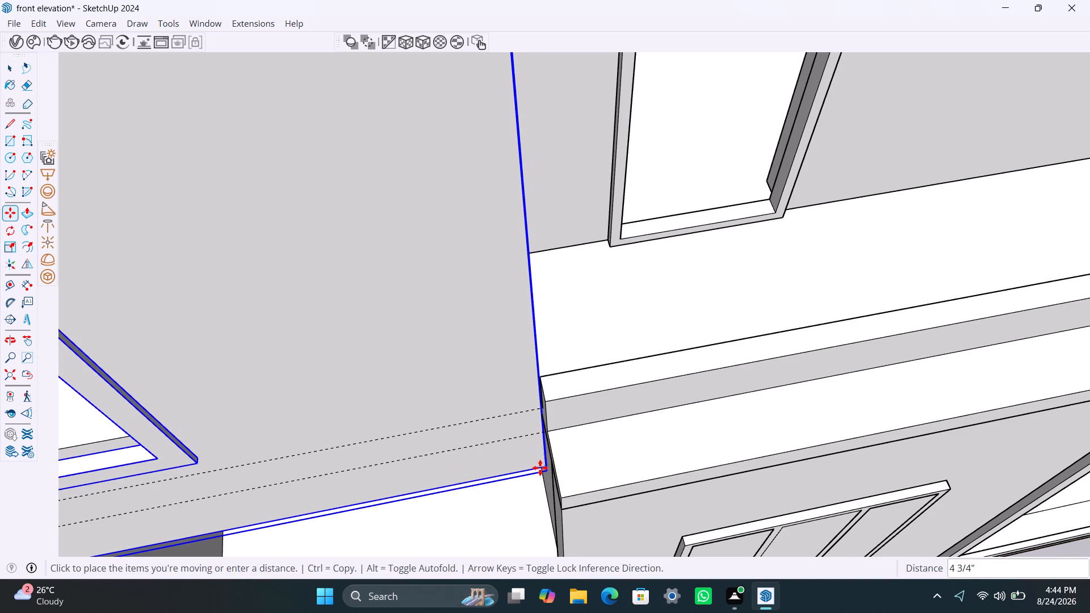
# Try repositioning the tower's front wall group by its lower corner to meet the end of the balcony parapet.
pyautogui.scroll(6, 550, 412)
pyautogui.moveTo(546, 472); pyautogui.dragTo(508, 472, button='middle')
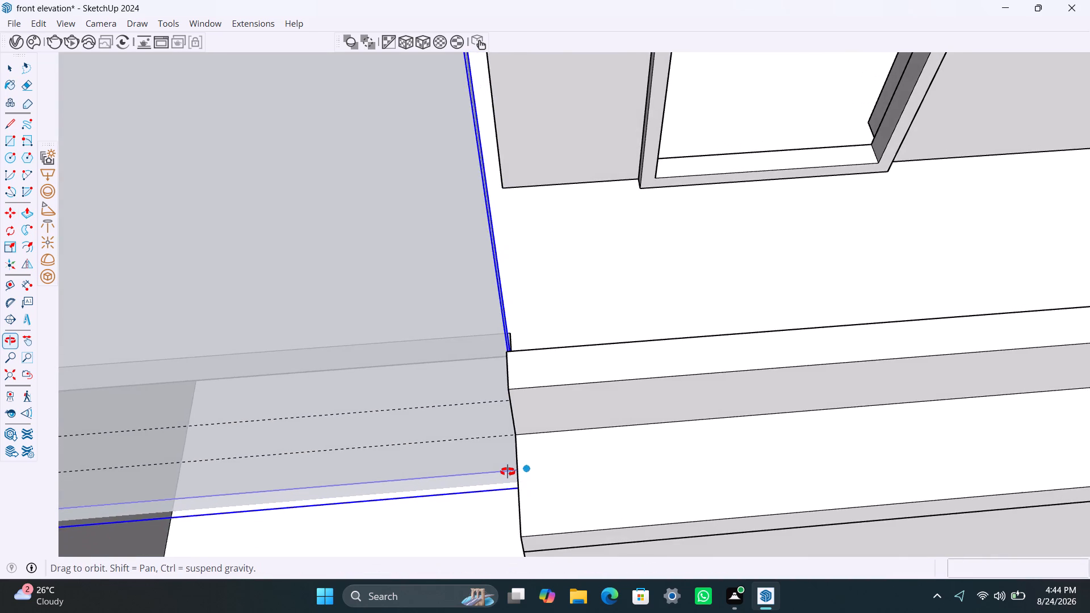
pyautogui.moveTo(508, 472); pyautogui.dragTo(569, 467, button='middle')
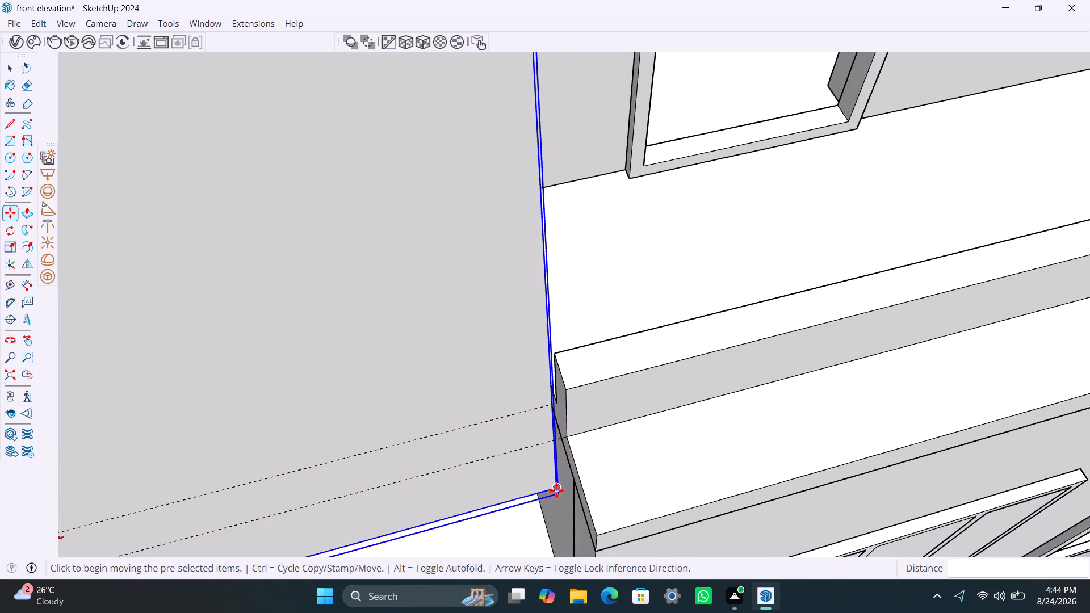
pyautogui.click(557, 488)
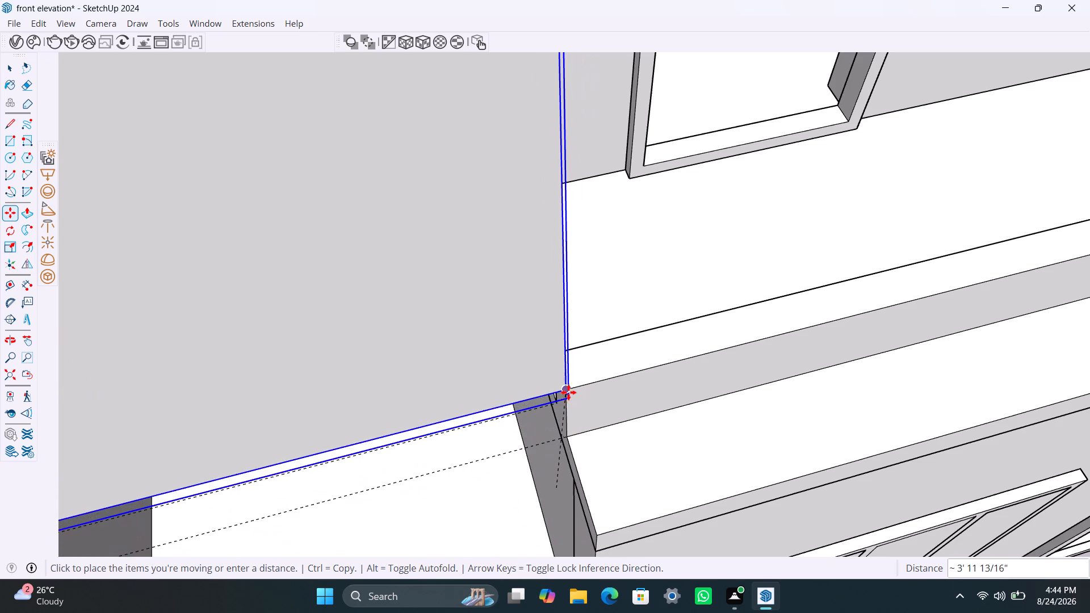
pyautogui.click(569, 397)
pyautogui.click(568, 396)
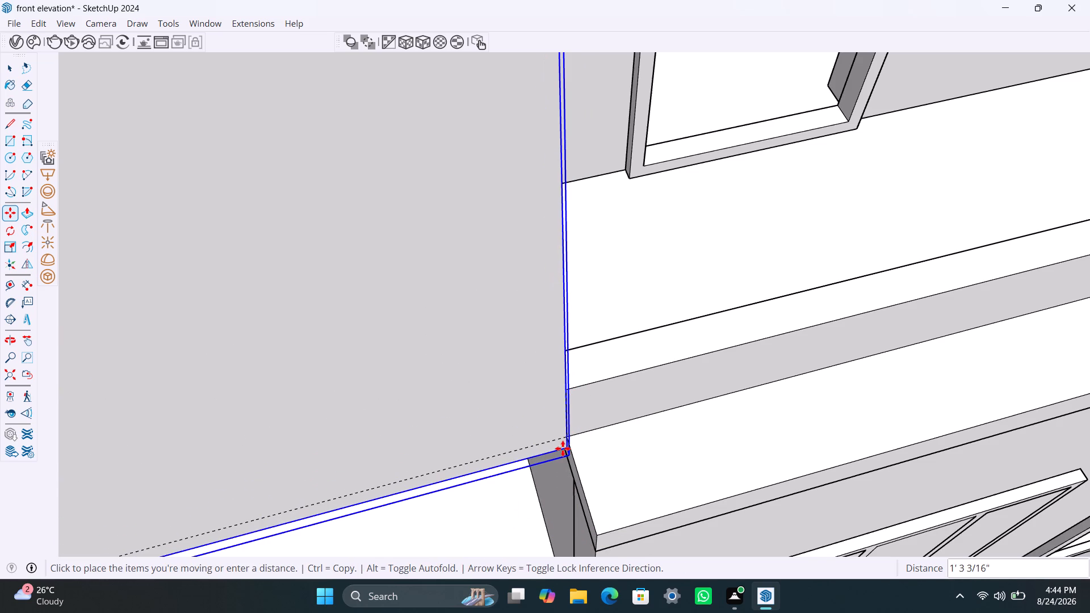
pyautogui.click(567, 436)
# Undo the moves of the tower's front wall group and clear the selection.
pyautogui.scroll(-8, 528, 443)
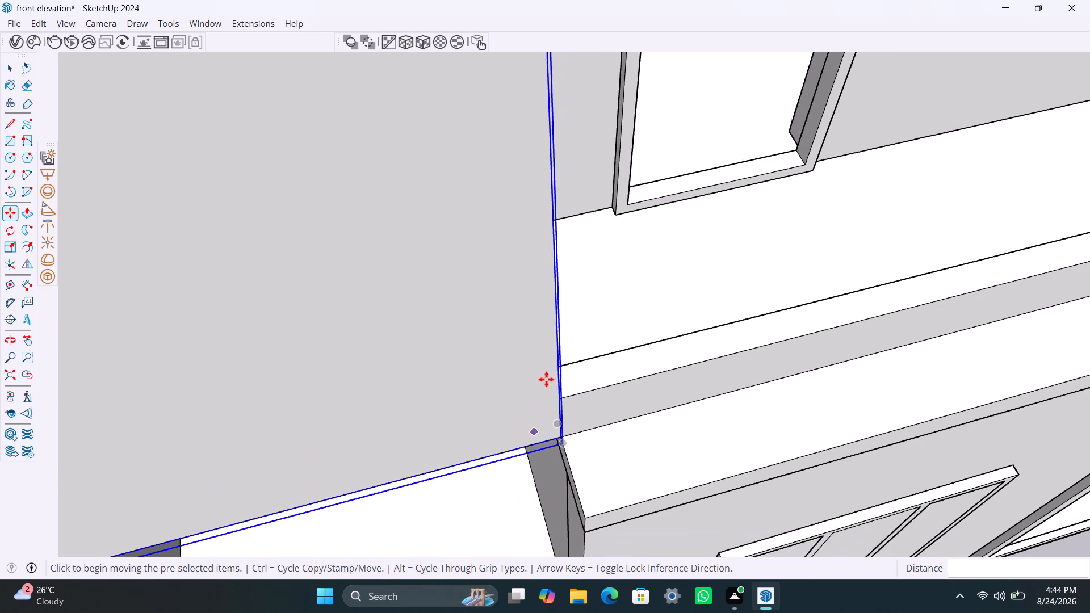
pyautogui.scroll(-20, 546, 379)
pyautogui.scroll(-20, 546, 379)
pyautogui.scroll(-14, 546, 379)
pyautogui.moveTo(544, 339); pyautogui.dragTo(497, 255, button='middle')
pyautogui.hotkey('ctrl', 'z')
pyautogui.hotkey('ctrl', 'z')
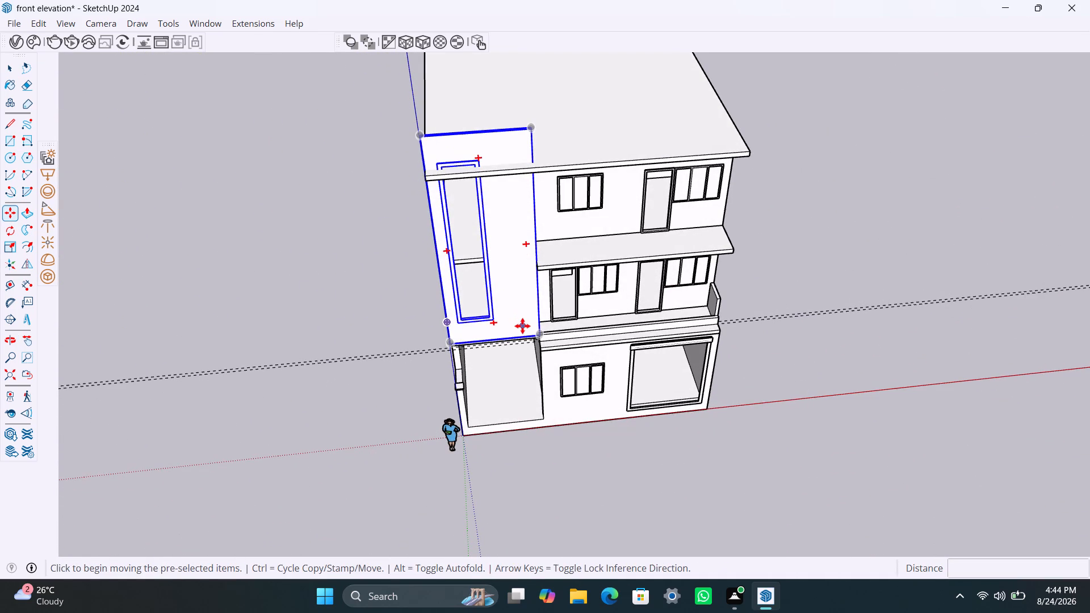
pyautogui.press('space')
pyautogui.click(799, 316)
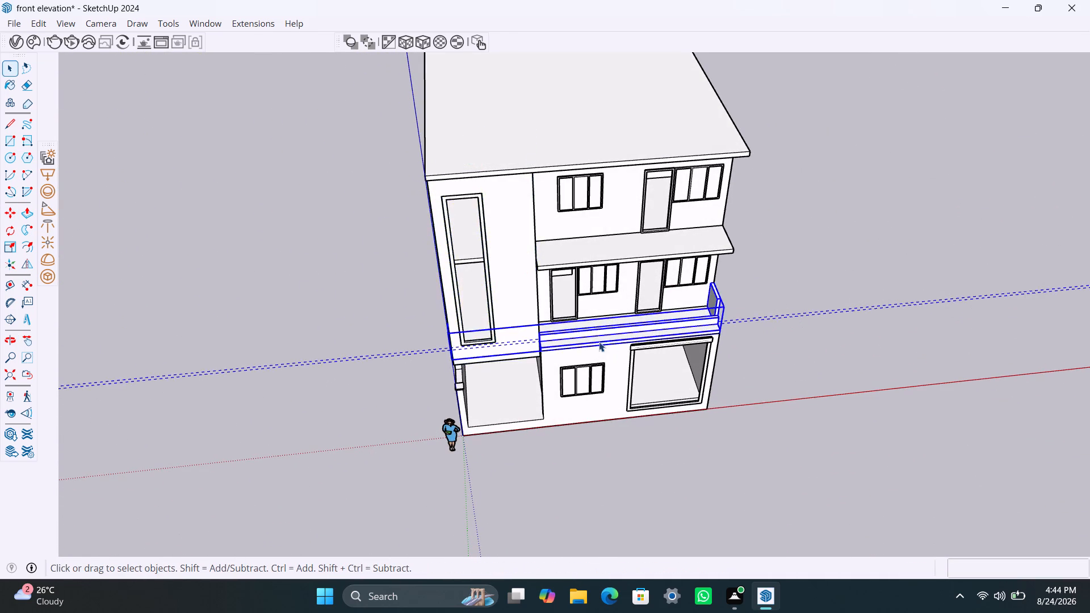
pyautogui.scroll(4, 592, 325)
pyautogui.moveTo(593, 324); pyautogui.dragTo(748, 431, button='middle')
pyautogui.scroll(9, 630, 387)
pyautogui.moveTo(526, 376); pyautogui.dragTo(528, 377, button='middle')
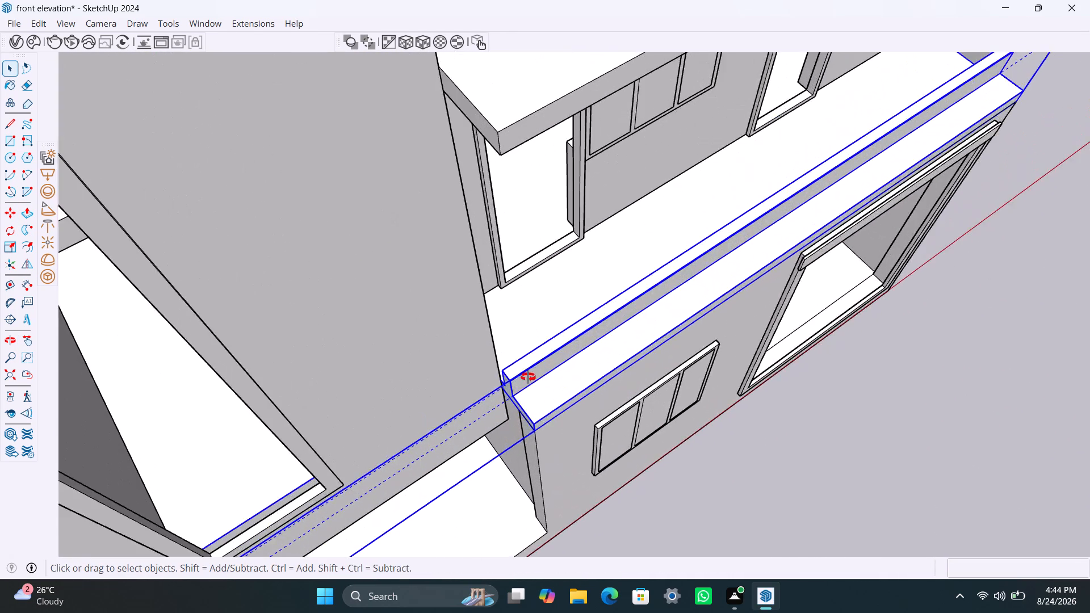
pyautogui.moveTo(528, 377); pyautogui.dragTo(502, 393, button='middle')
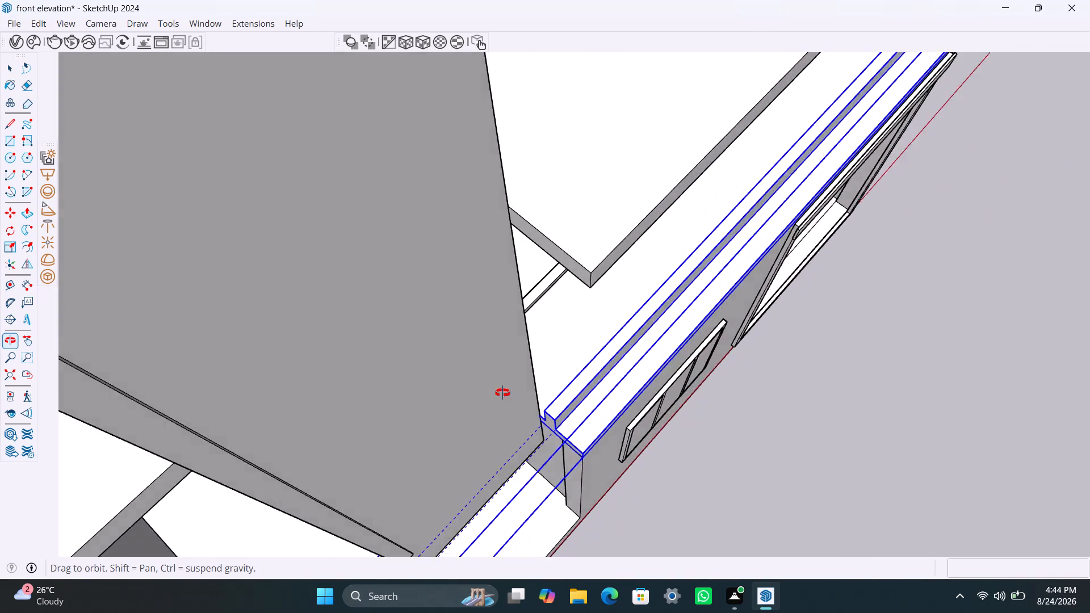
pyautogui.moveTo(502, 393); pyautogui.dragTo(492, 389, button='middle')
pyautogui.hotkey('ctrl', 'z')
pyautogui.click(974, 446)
# Inside the balcony parapet group, copy the inner face's short end edge beside the tower 4.5" along the front parapet.
pyautogui.scroll(-3, 707, 429)
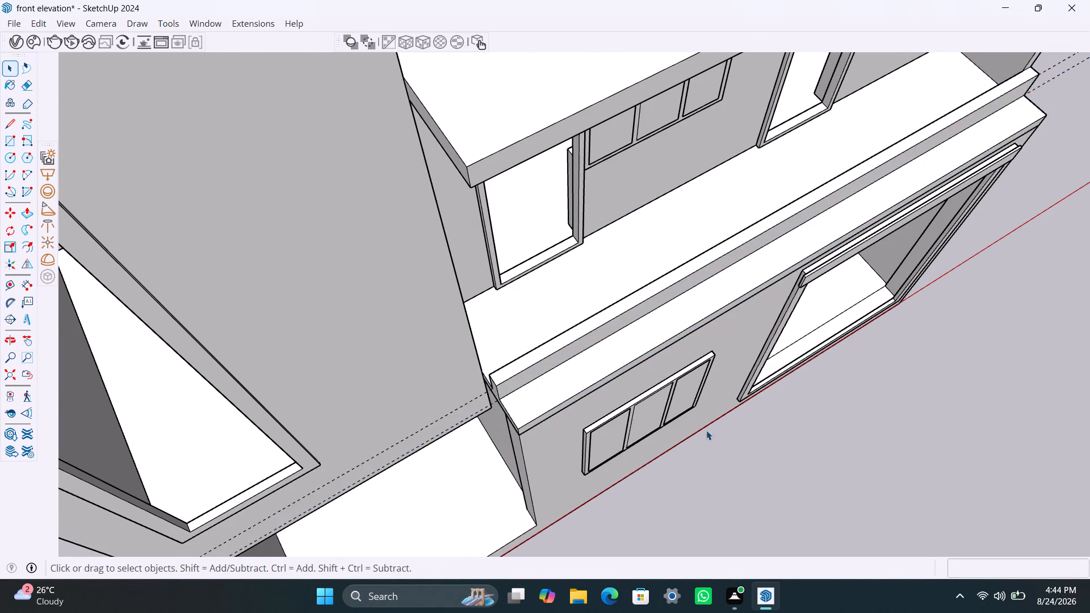
pyautogui.scroll(-3, 706, 430)
pyautogui.moveTo(583, 396); pyautogui.dragTo(711, 402, button='middle')
pyautogui.scroll(10, 584, 397)
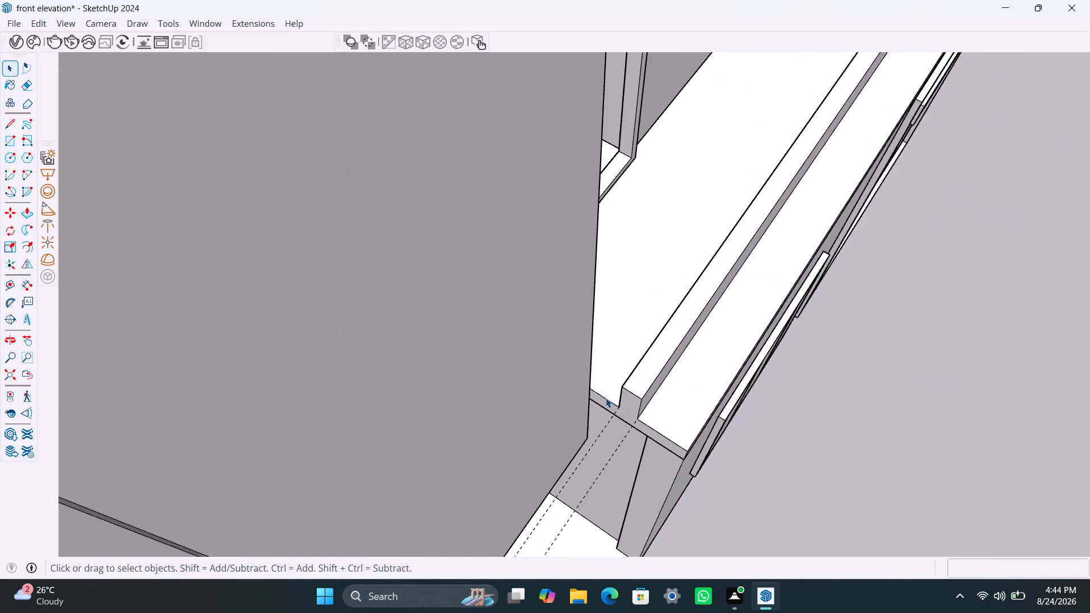
pyautogui.moveTo(606, 398); pyautogui.dragTo(656, 427, button='middle')
pyautogui.scroll(4, 653, 410)
pyautogui.moveTo(674, 389); pyautogui.dragTo(665, 397, button='middle')
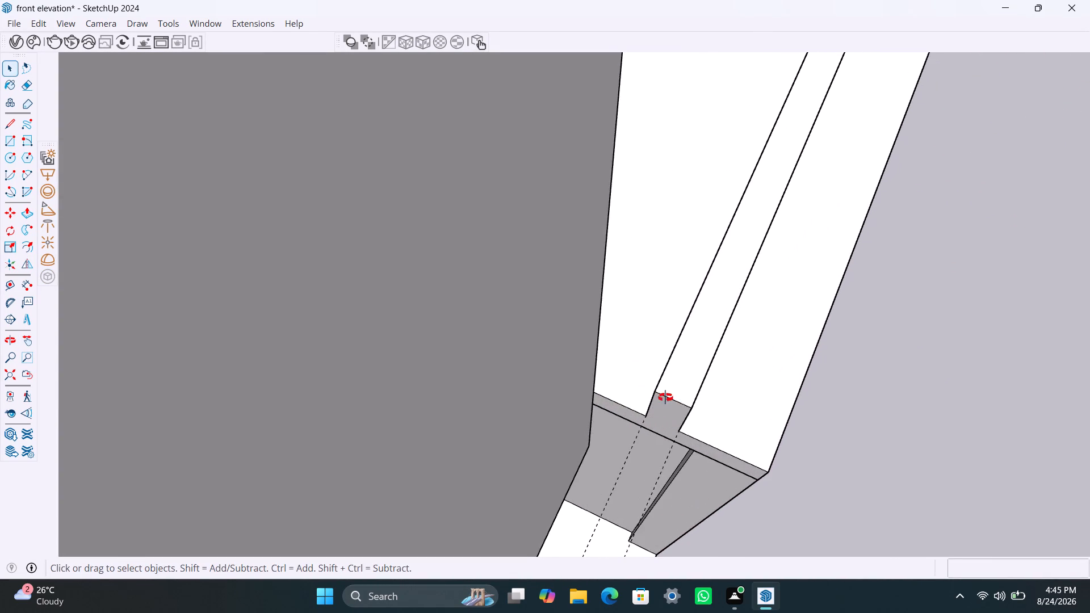
pyautogui.moveTo(665, 397); pyautogui.dragTo(642, 472, button='middle')
pyautogui.scroll(3, 632, 484)
pyautogui.click(623, 488)
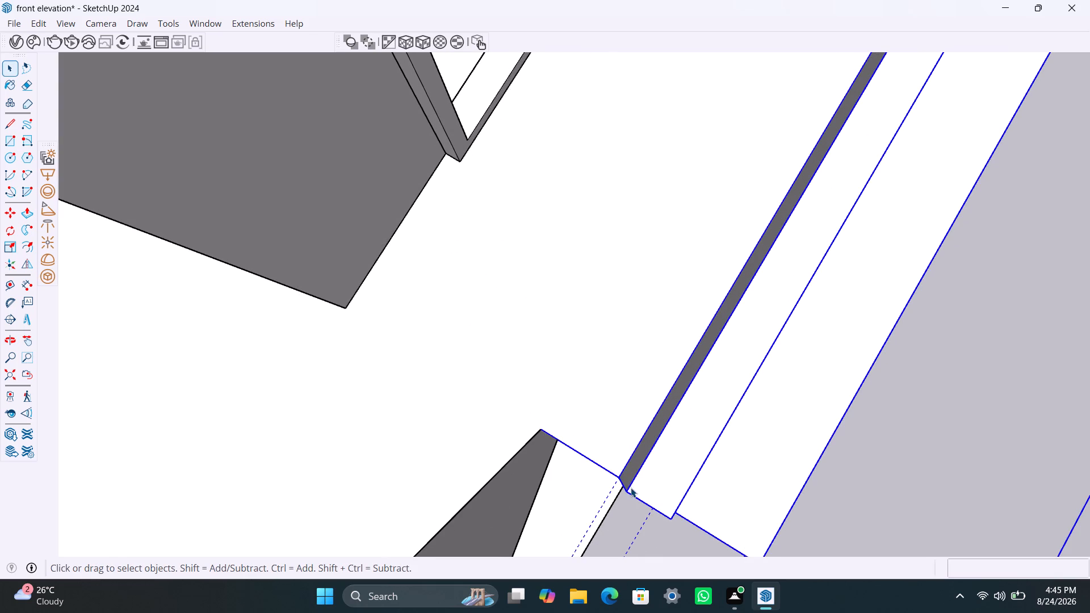
pyautogui.tripleClick(624, 488)
pyautogui.doubleClick(624, 486)
pyautogui.doubleClick(624, 486)
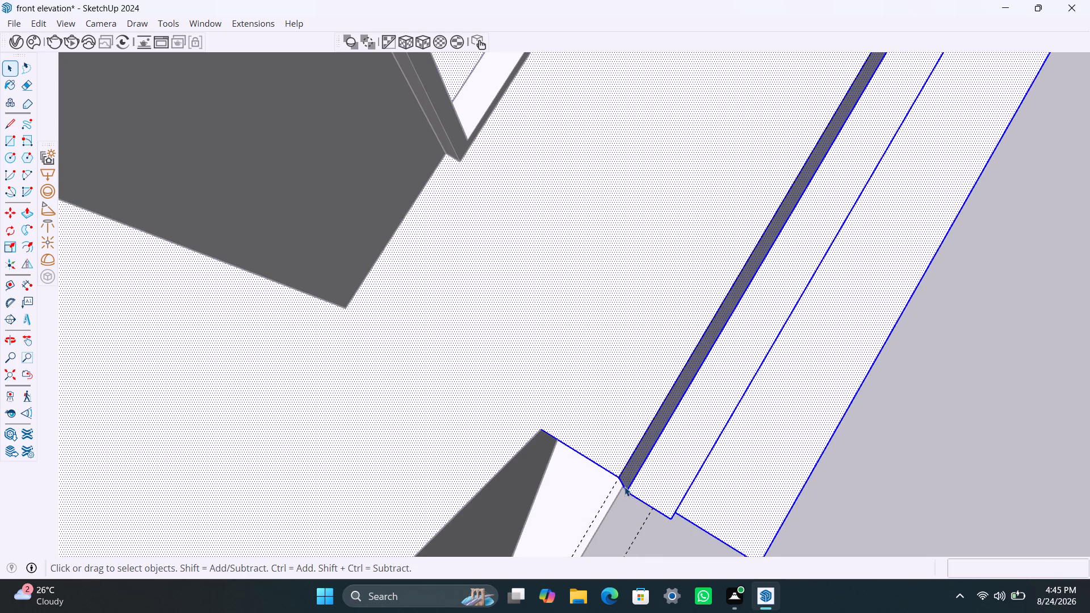
pyautogui.click(624, 489)
pyautogui.click(621, 482)
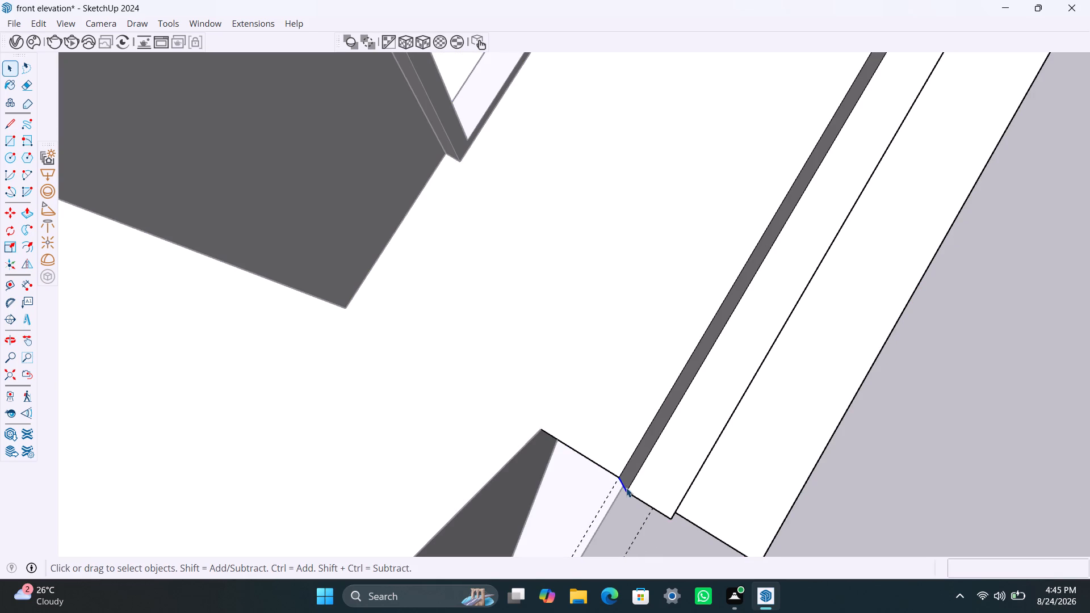
pyautogui.press('m')
pyautogui.click(628, 490)
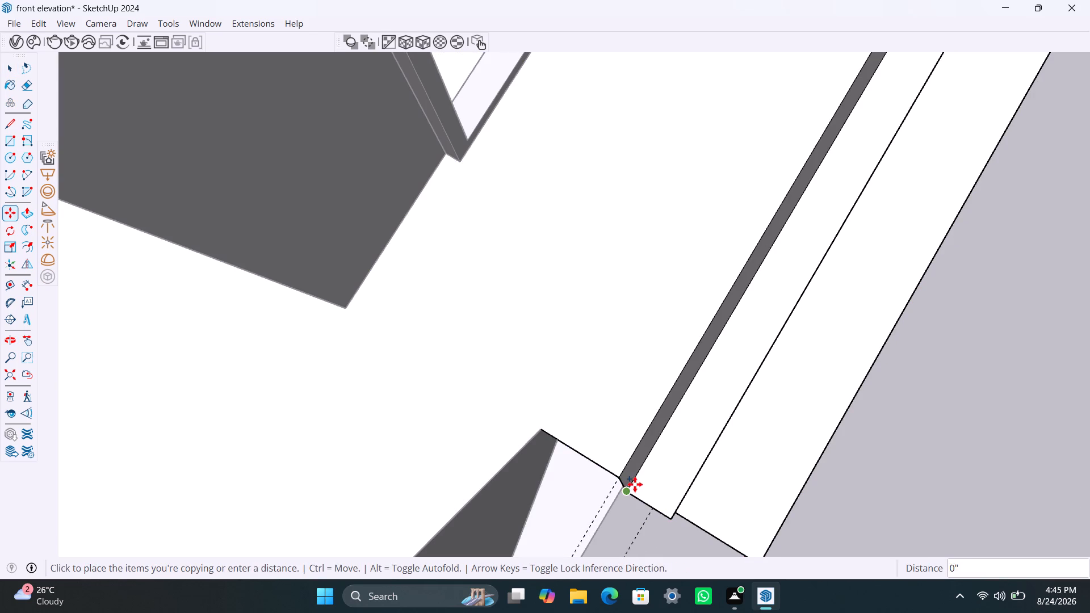
pyautogui.write('4.5"')
pyautogui.press('Return')
# Push/Pull the narrow strip at the parapet's tower end inward to the slab corner as a return wall, and close the group.
pyautogui.press('space')
pyautogui.click(634, 464)
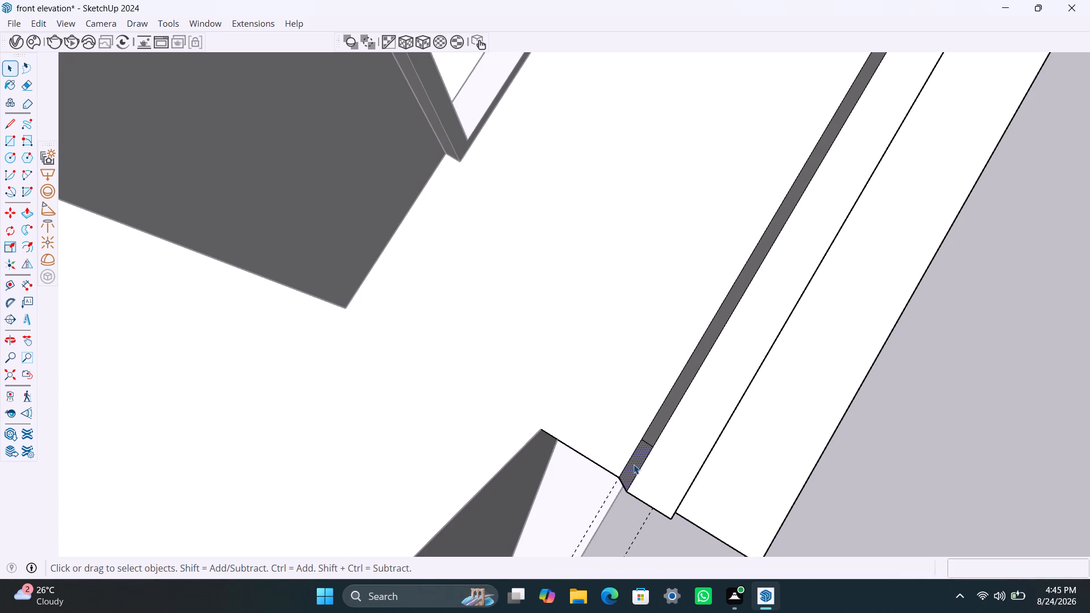
pyautogui.press('p')
pyautogui.click(634, 464)
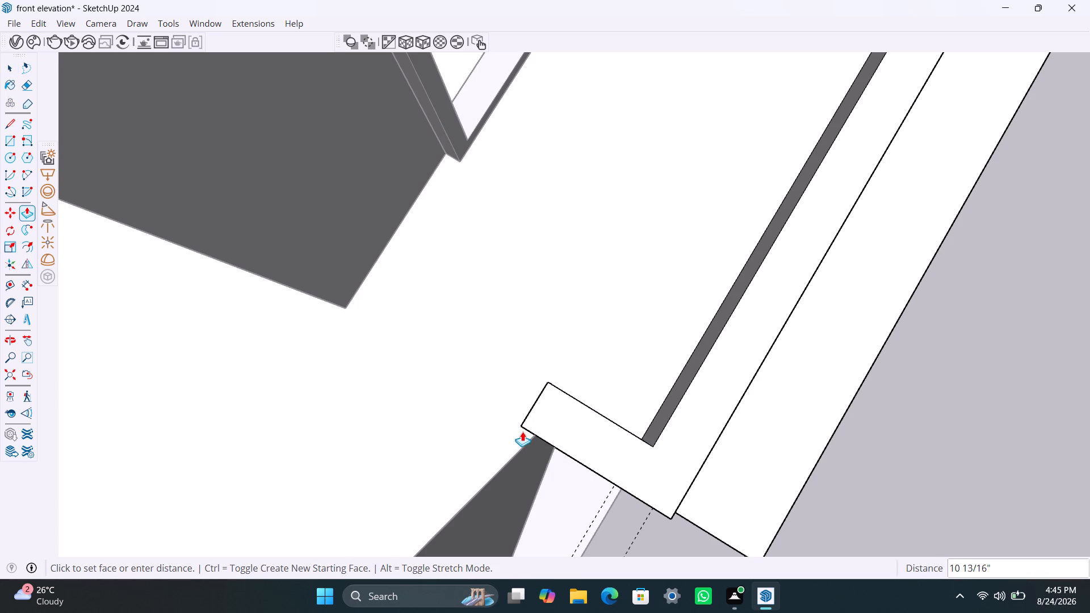
pyautogui.click(528, 438)
pyautogui.press('space')
pyautogui.click(1005, 528)
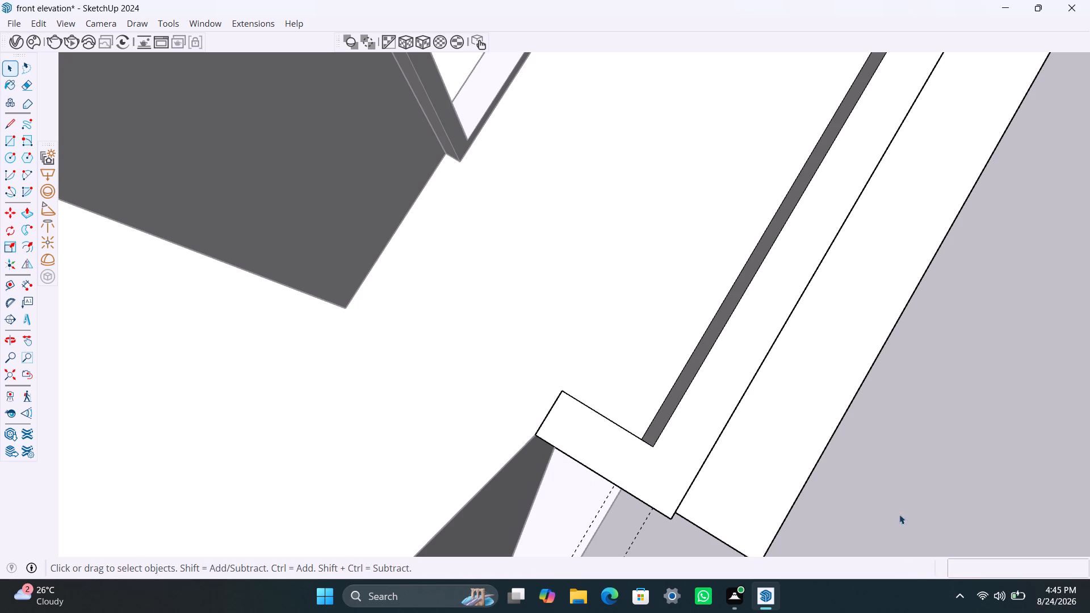
pyautogui.scroll(-6, 857, 471)
pyautogui.moveTo(896, 461); pyautogui.dragTo(535, 330, button='middle')
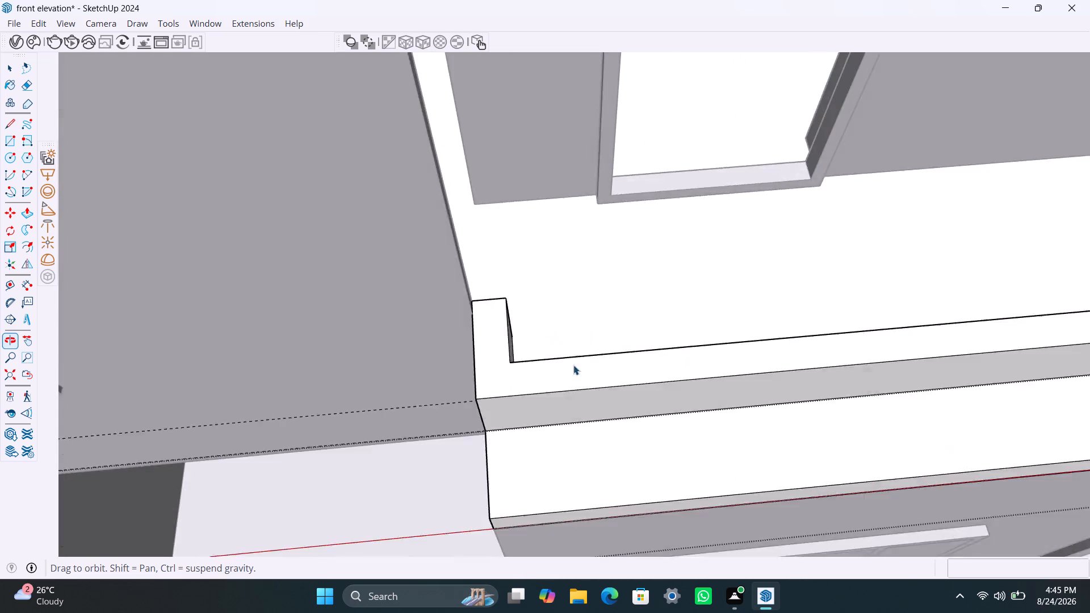
pyautogui.scroll(-20, 765, 463)
pyautogui.scroll(-15, 765, 463)
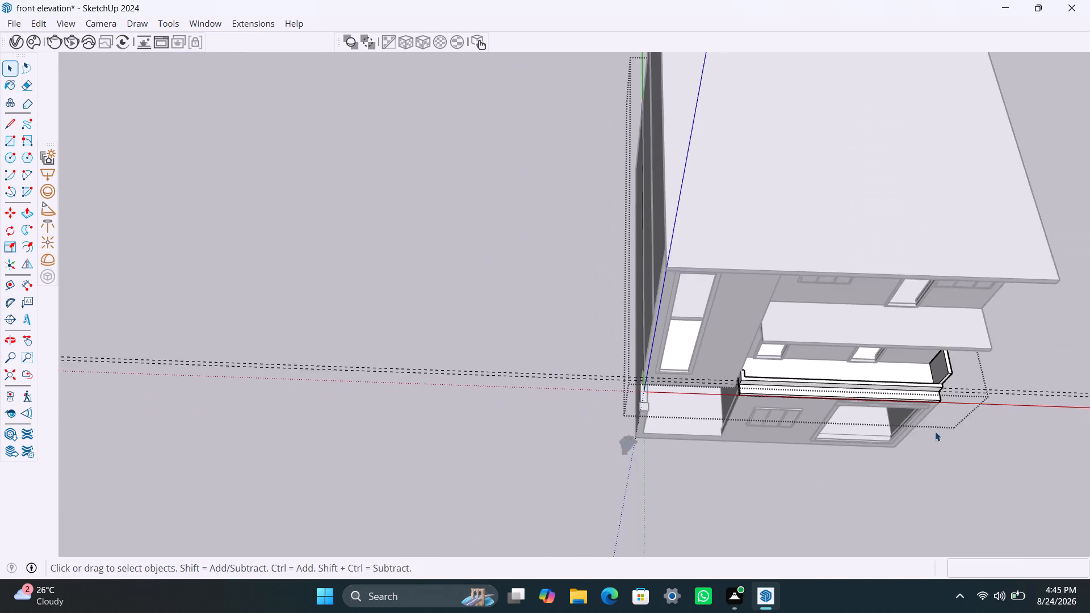
pyautogui.tripleClick(908, 457)
# Examine the whole front elevation, checking the first-floor balcony parapet and its return wall against the tower.
pyautogui.scroll(-4, 777, 408)
pyautogui.moveTo(779, 408); pyautogui.dragTo(745, 352, button='middle')
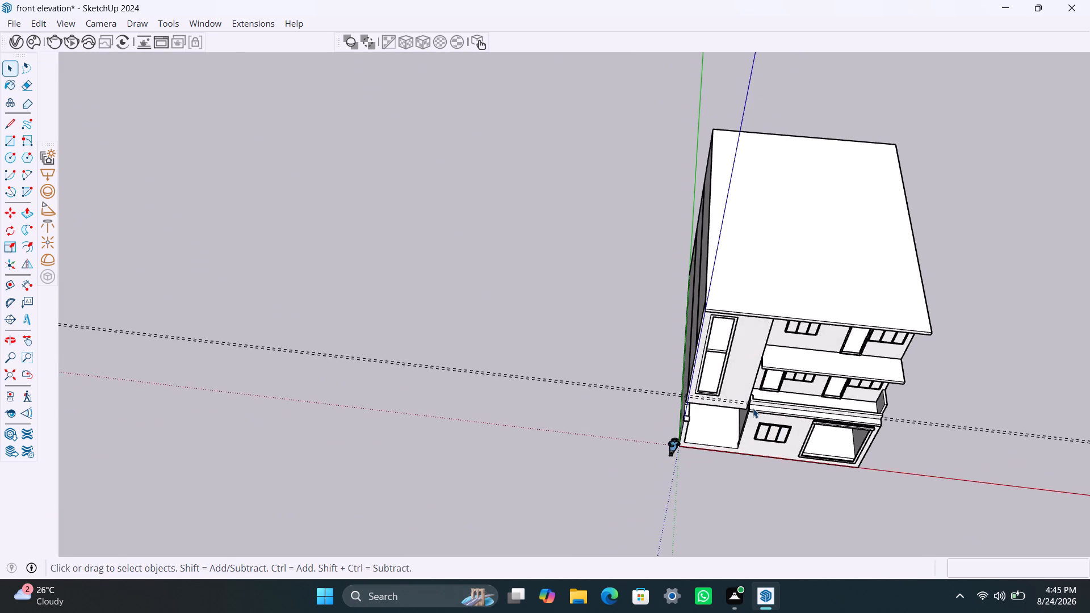
pyautogui.scroll(5, 753, 408)
pyautogui.moveTo(754, 406); pyautogui.dragTo(841, 428, button='middle')
pyautogui.scroll(4, 786, 364)
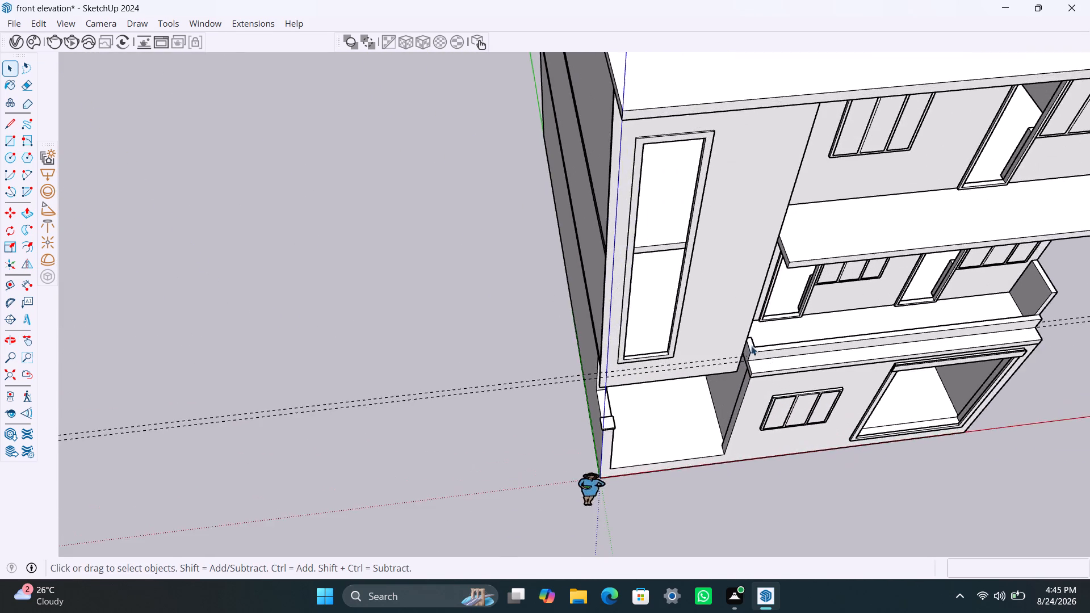
pyautogui.scroll(5, 748, 345)
pyautogui.scroll(-9, 754, 340)
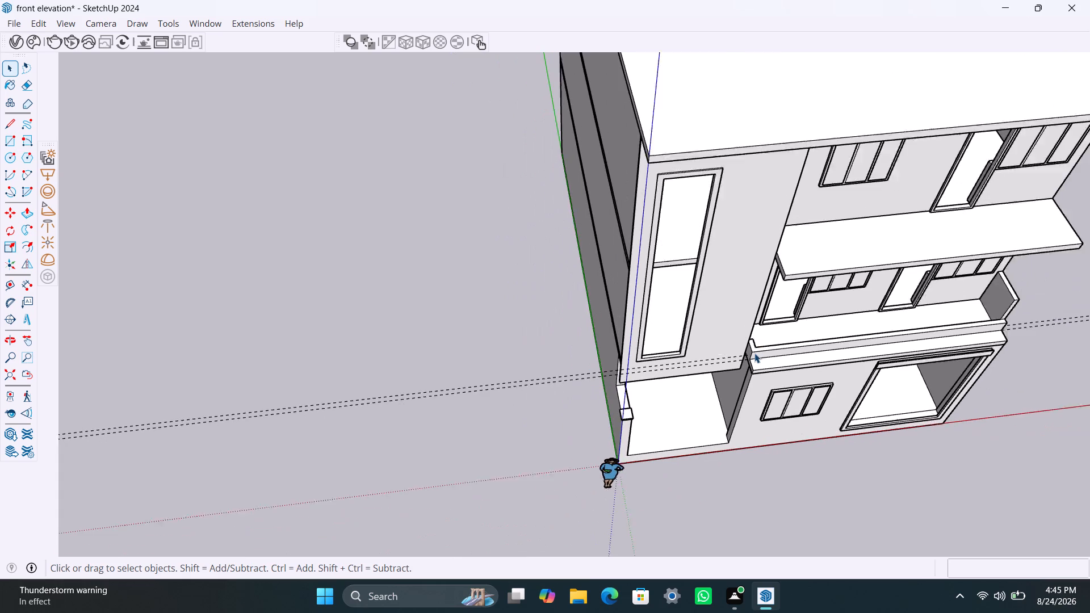
pyautogui.scroll(-2, 754, 353)
pyautogui.moveTo(777, 394); pyautogui.dragTo(739, 373, button='middle')
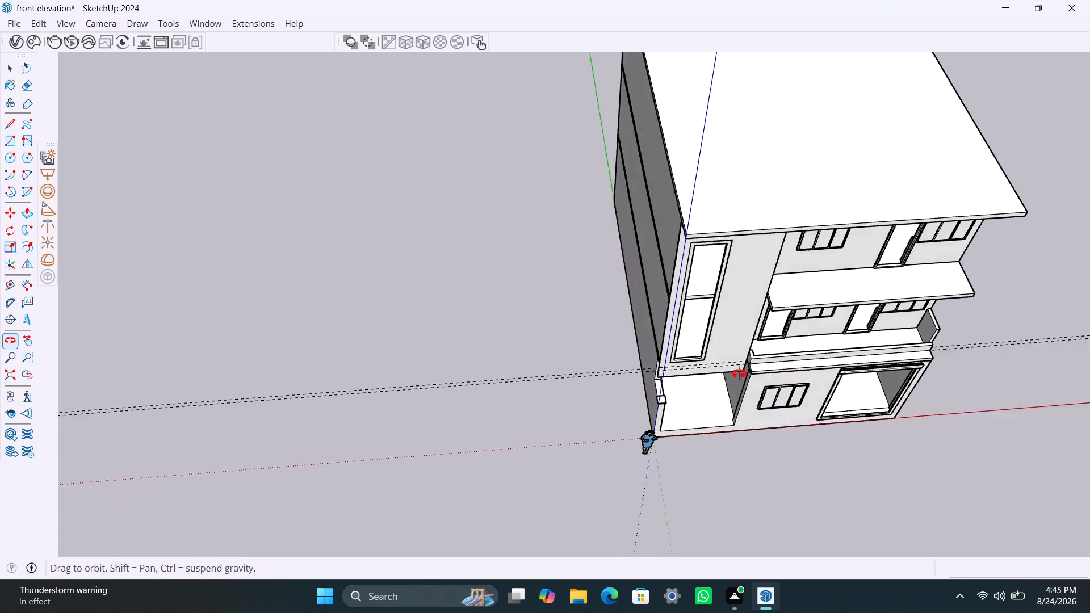
pyautogui.moveTo(739, 373); pyautogui.dragTo(727, 365, button='middle')
pyautogui.scroll(-3, 845, 480)
pyautogui.keyDown('shift'); pyautogui.moveTo(840, 473); pyautogui.dragTo(800, 448, button='middle'); pyautogui.keyUp('shift')
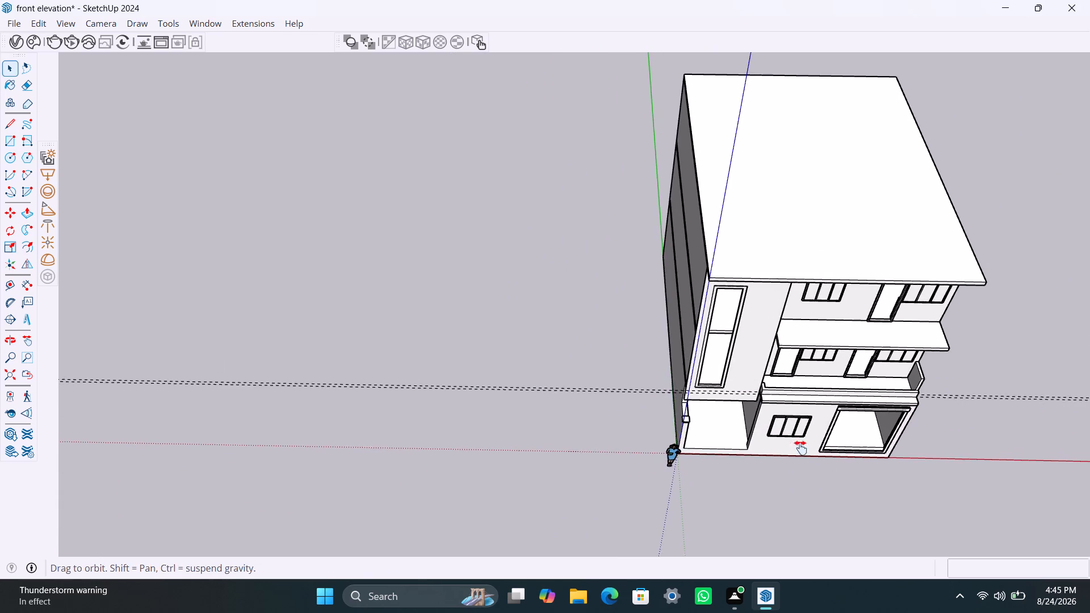
pyautogui.keyDown('shift'); pyautogui.moveTo(800, 448); pyautogui.dragTo(795, 447, button='middle'); pyautogui.keyUp('shift')
pyautogui.scroll(2, 836, 423)
pyautogui.moveTo(829, 422); pyautogui.dragTo(743, 364, button='middle')
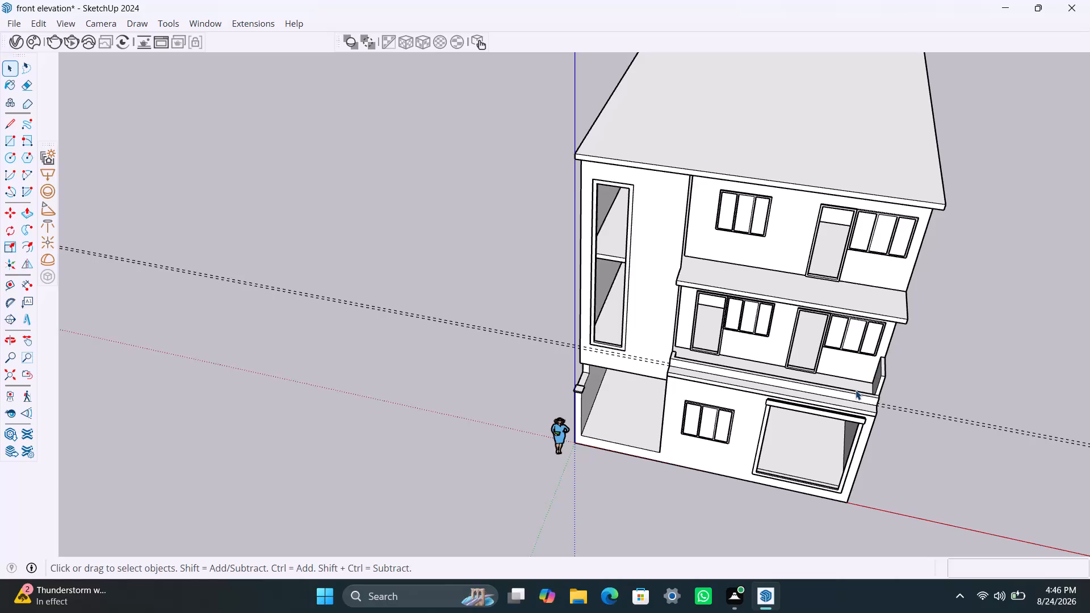
pyautogui.scroll(-2, 708, 329)
pyautogui.moveTo(715, 358); pyautogui.dragTo(779, 338, button='middle')
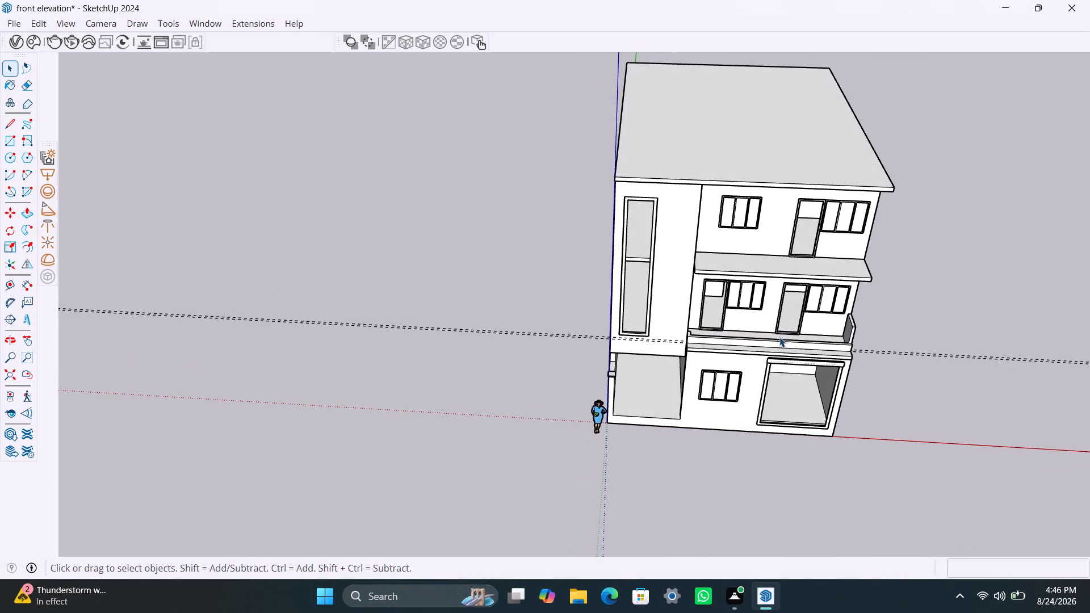
pyautogui.scroll(-1, 723, 330)
pyautogui.scroll(1, 723, 330)
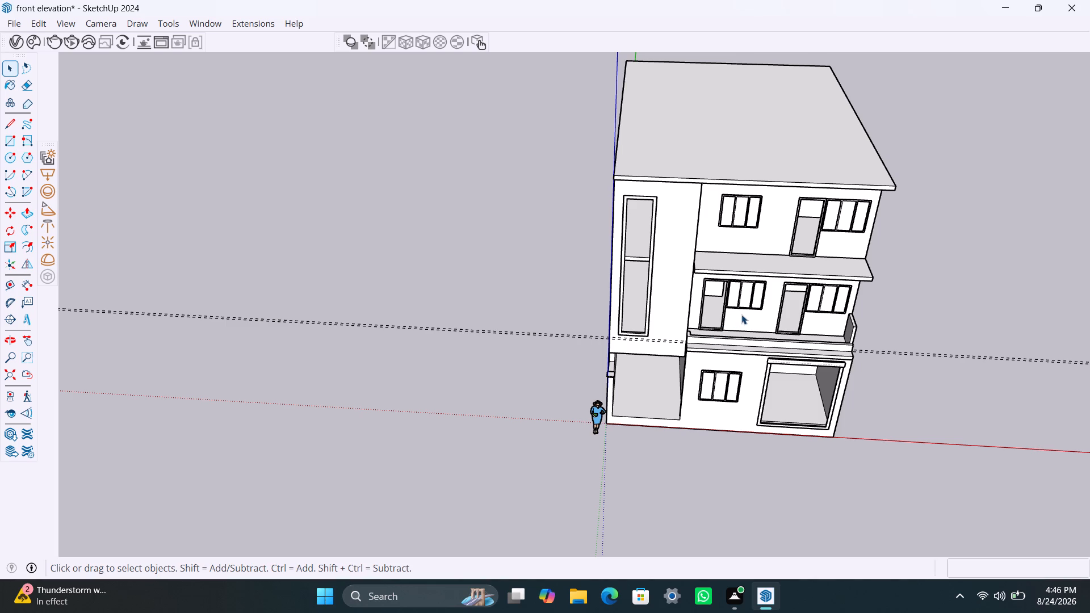
pyautogui.scroll(-1, 742, 329)
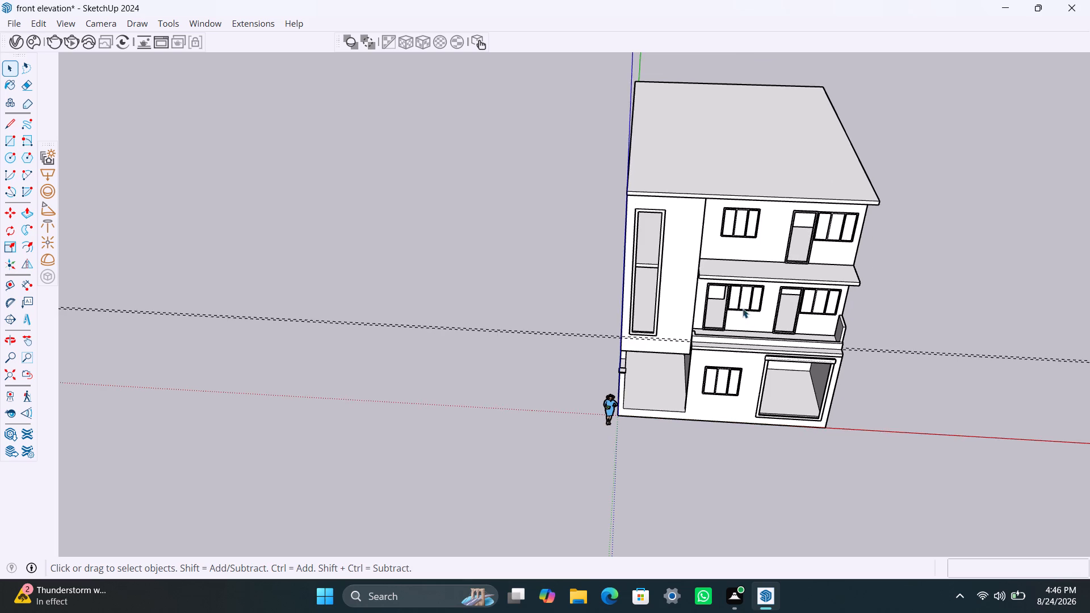
# Inside the balcony parapet group, raise the top face of the front parapet and its tower-side return by 1".
pyautogui.moveTo(743, 315); pyautogui.dragTo(727, 391, button='middle')
pyautogui.scroll(10, 739, 357)
pyautogui.moveTo(724, 362); pyautogui.dragTo(724, 395, button='middle')
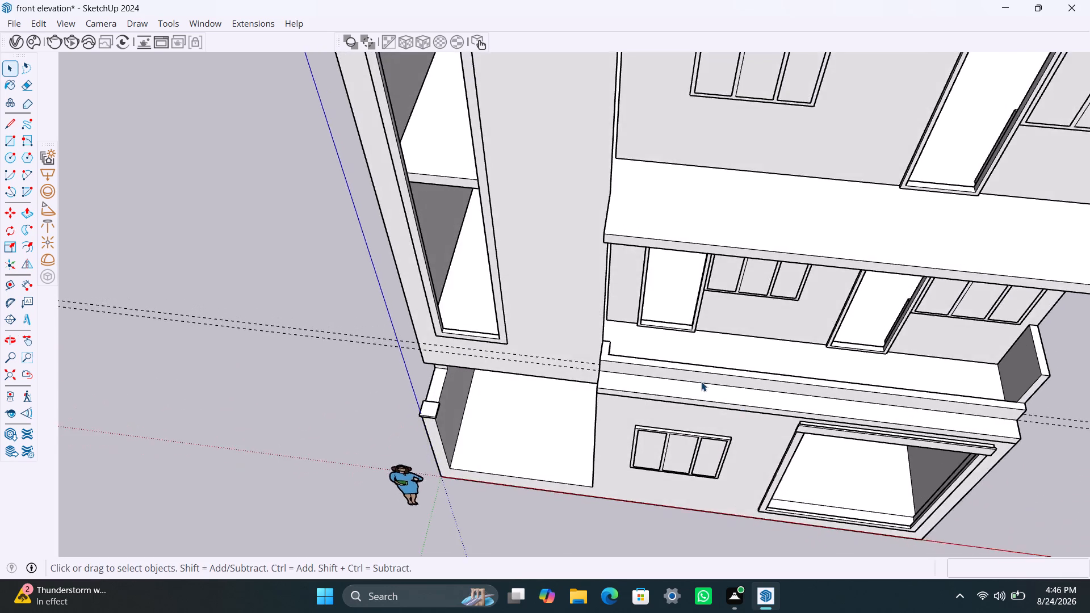
pyautogui.scroll(8, 701, 381)
pyautogui.tripleClick(686, 362)
pyautogui.doubleClick(686, 362)
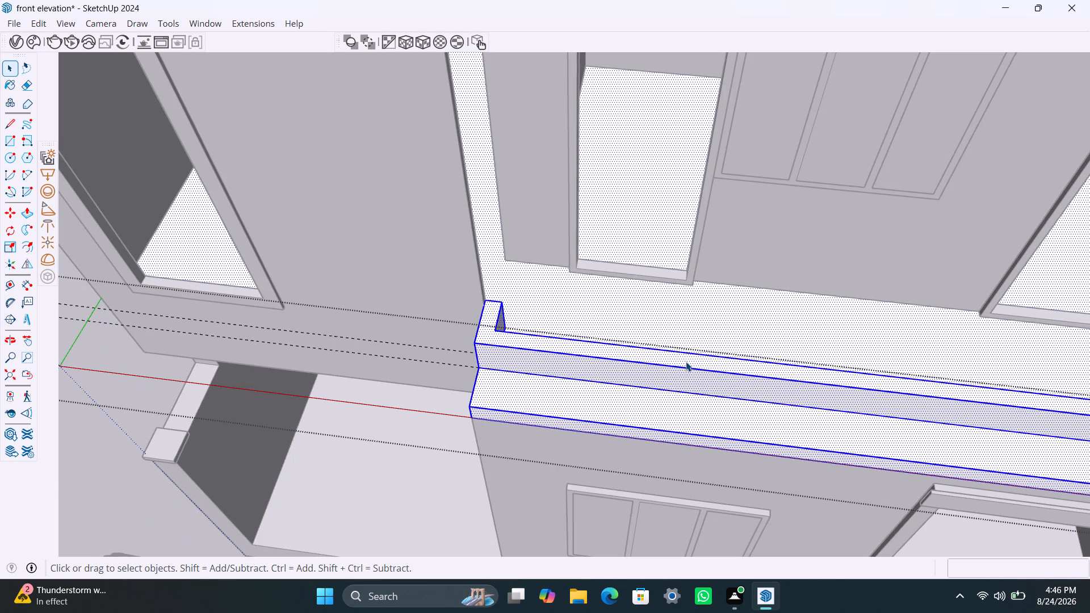
pyautogui.click(680, 360)
pyautogui.press('p')
pyautogui.click(662, 358)
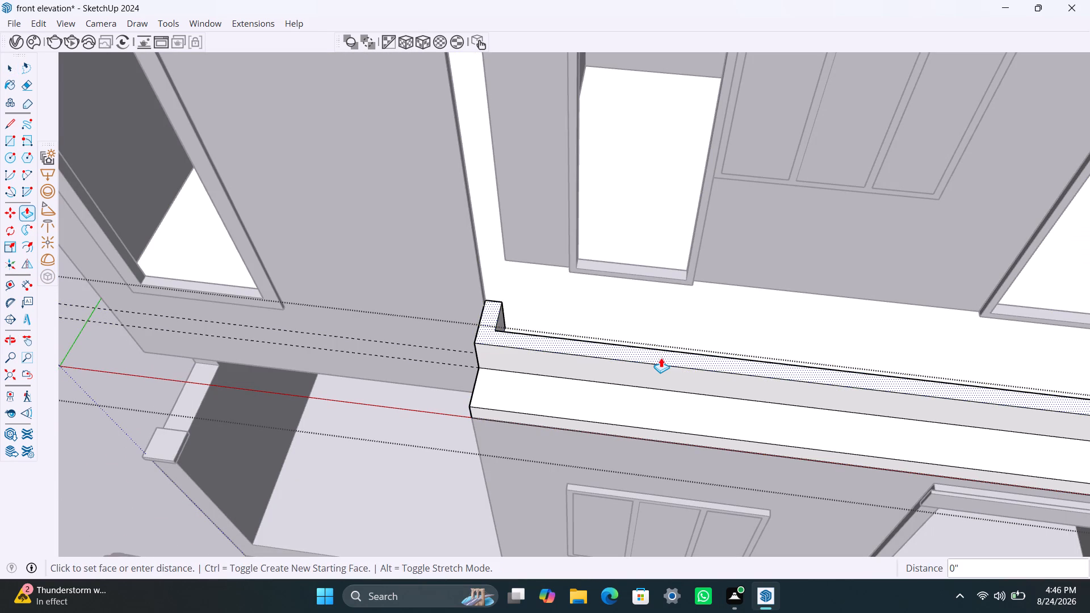
pyautogui.write('1"')
pyautogui.press('Return')
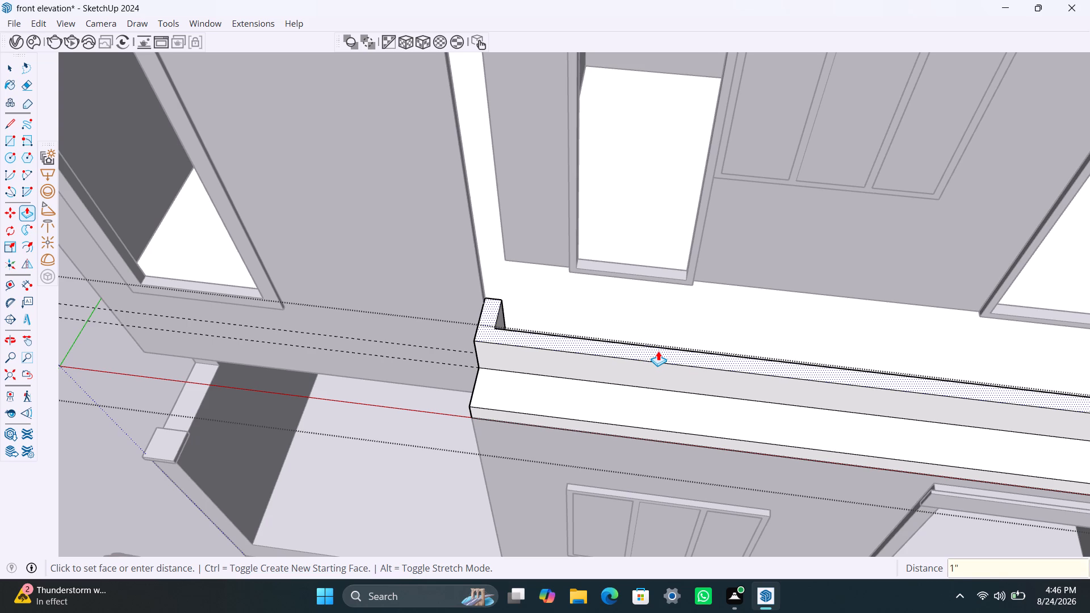
pyautogui.press('space')
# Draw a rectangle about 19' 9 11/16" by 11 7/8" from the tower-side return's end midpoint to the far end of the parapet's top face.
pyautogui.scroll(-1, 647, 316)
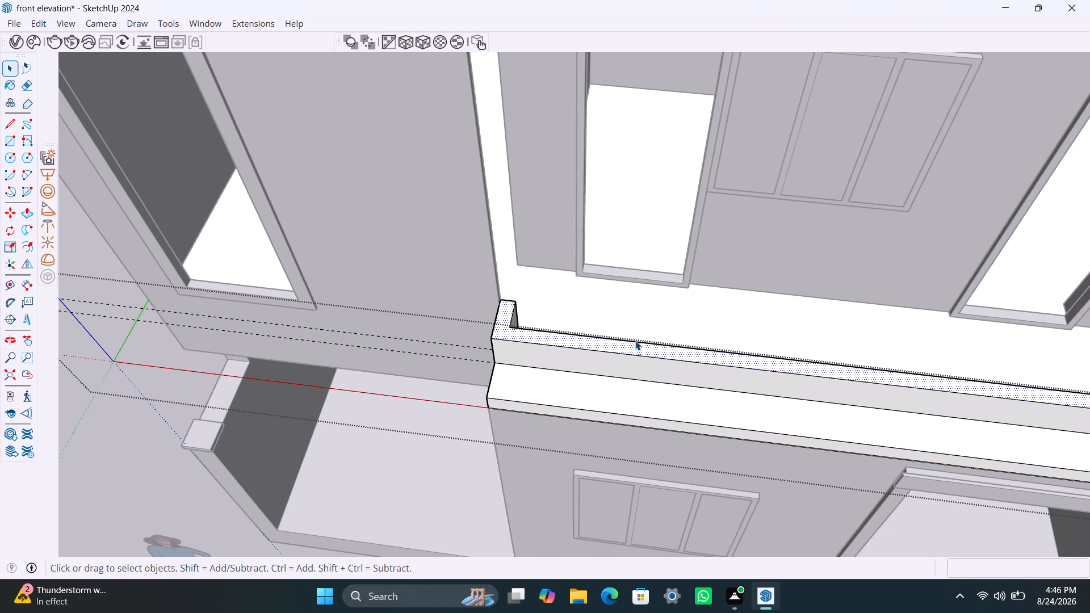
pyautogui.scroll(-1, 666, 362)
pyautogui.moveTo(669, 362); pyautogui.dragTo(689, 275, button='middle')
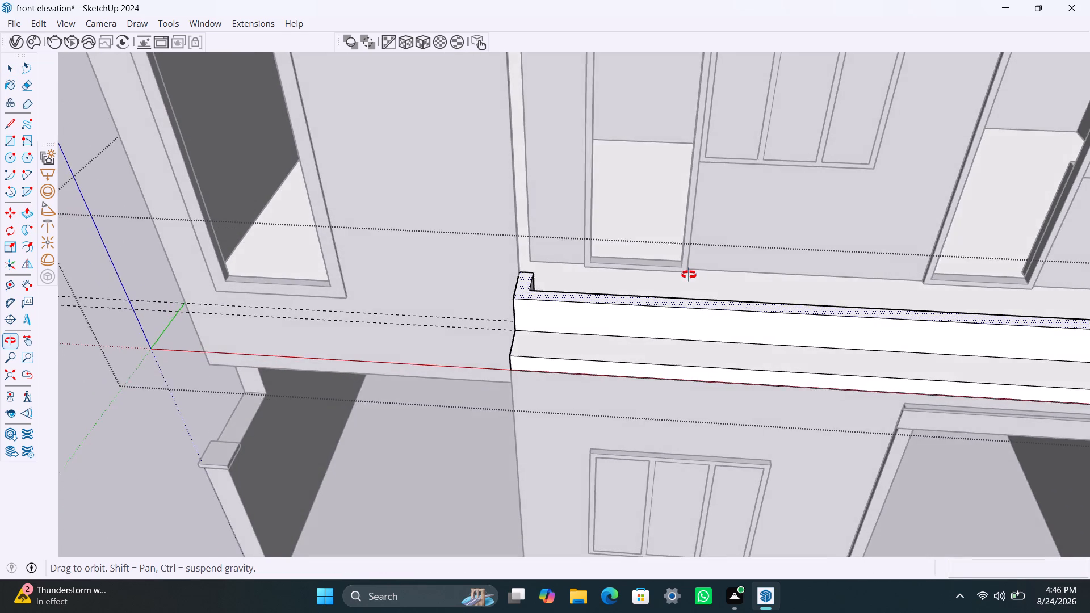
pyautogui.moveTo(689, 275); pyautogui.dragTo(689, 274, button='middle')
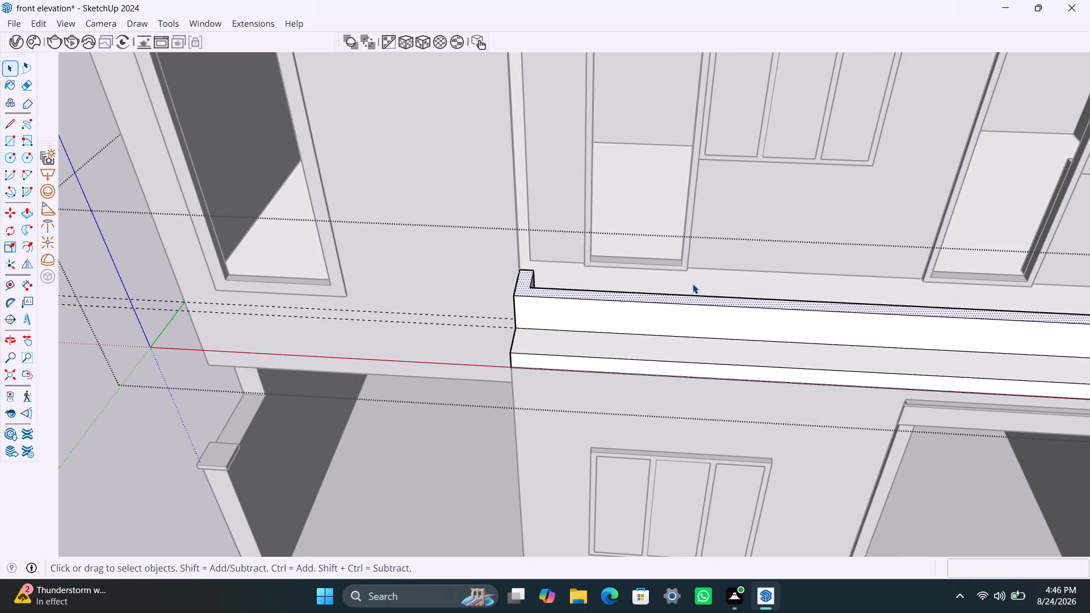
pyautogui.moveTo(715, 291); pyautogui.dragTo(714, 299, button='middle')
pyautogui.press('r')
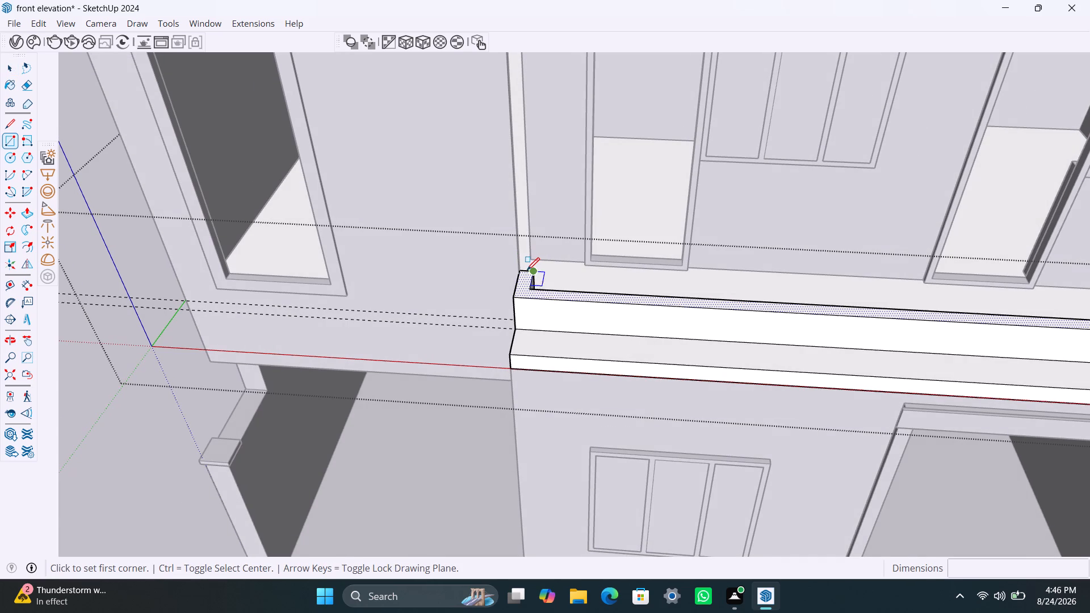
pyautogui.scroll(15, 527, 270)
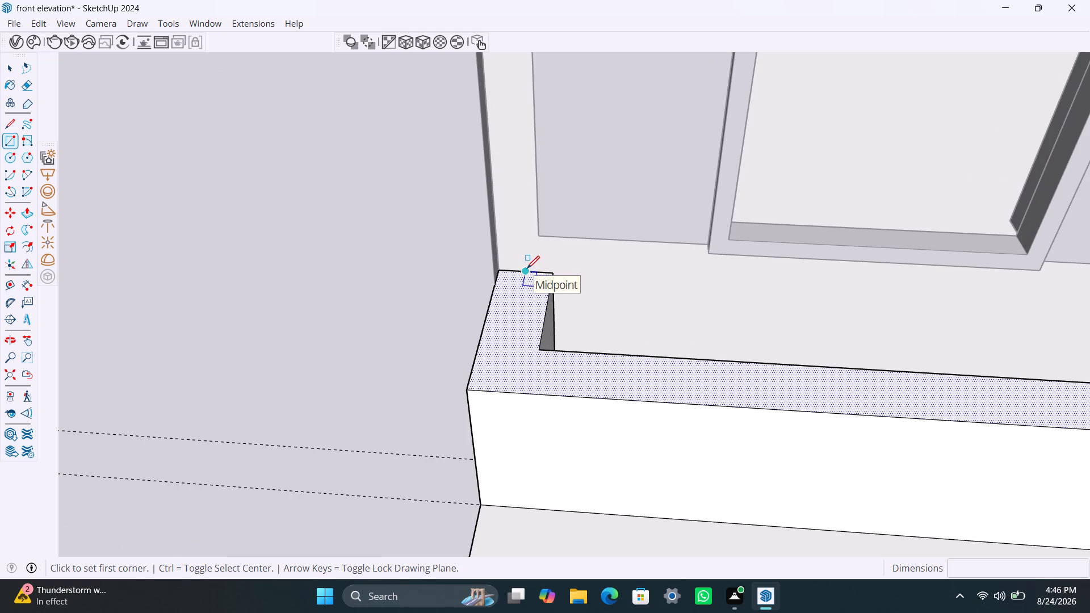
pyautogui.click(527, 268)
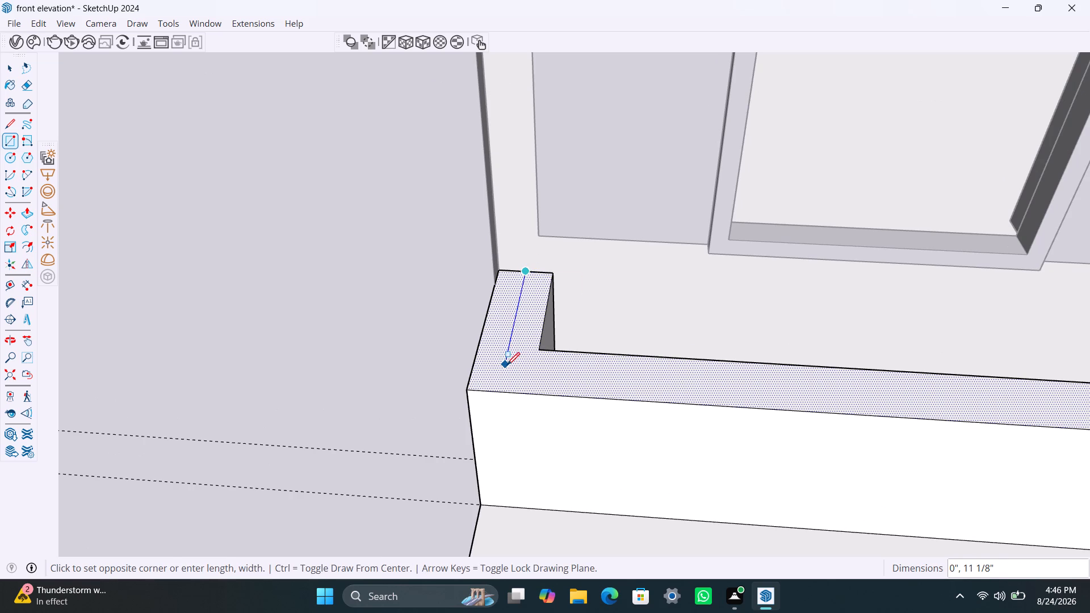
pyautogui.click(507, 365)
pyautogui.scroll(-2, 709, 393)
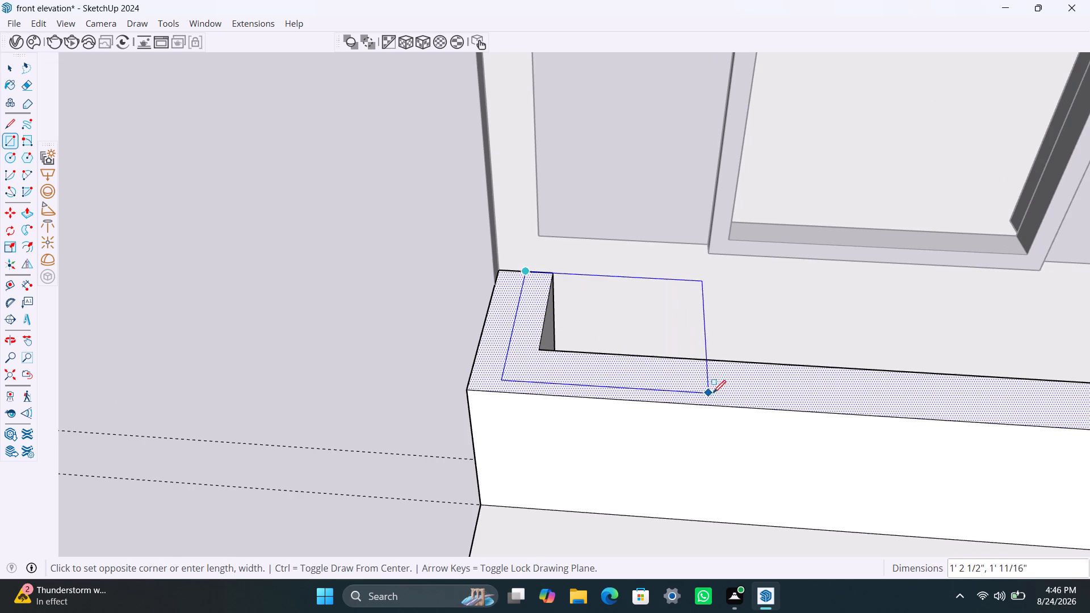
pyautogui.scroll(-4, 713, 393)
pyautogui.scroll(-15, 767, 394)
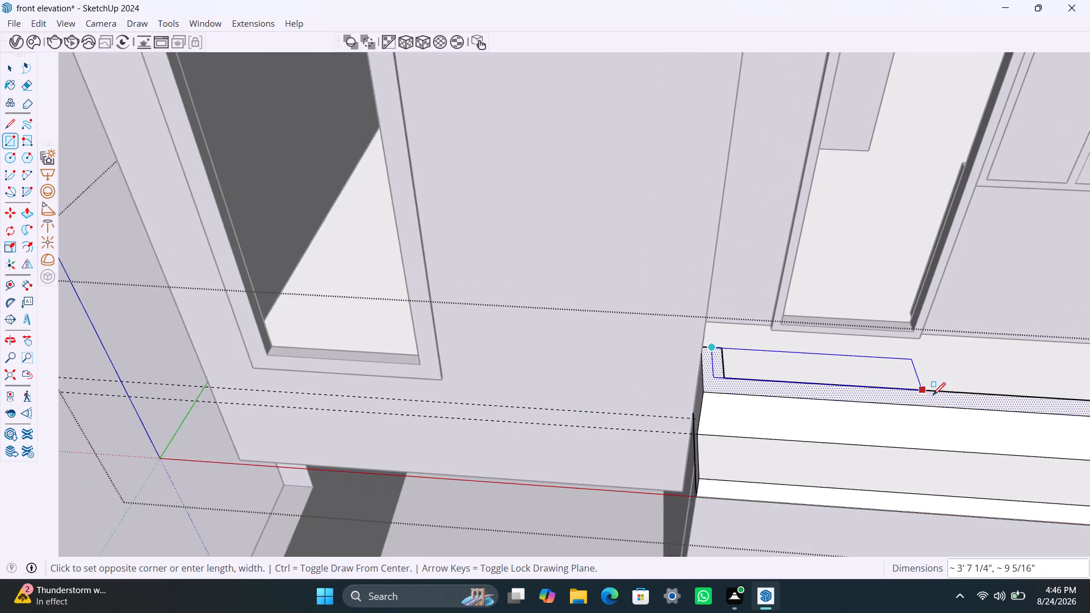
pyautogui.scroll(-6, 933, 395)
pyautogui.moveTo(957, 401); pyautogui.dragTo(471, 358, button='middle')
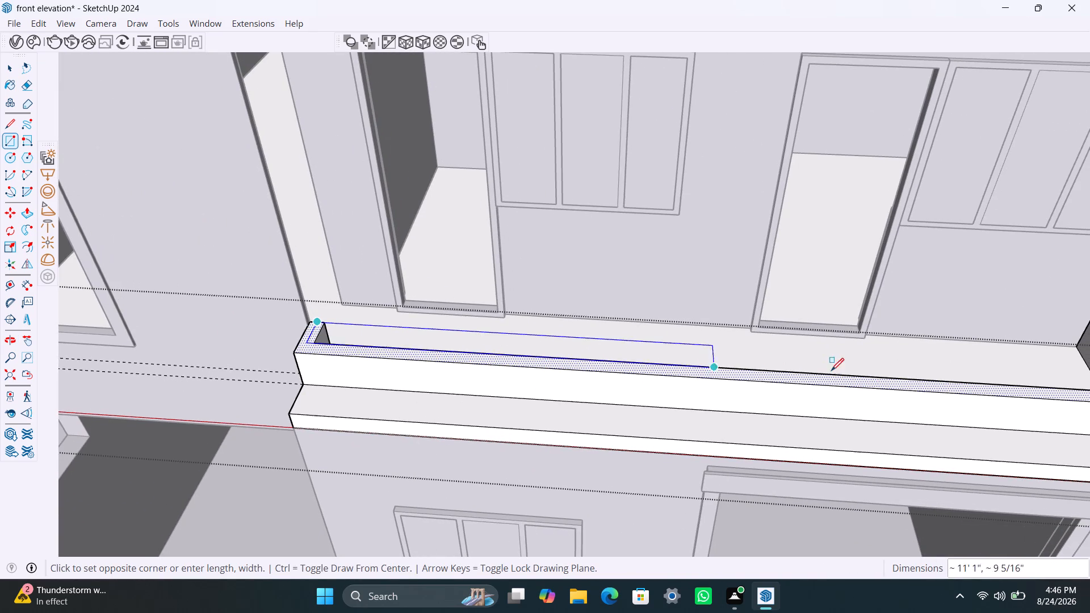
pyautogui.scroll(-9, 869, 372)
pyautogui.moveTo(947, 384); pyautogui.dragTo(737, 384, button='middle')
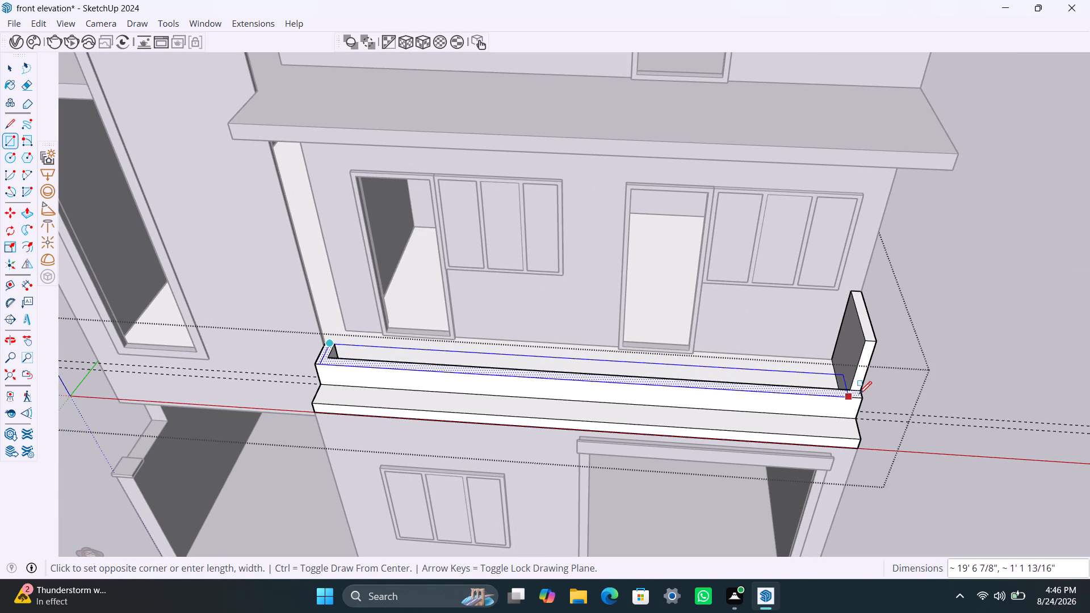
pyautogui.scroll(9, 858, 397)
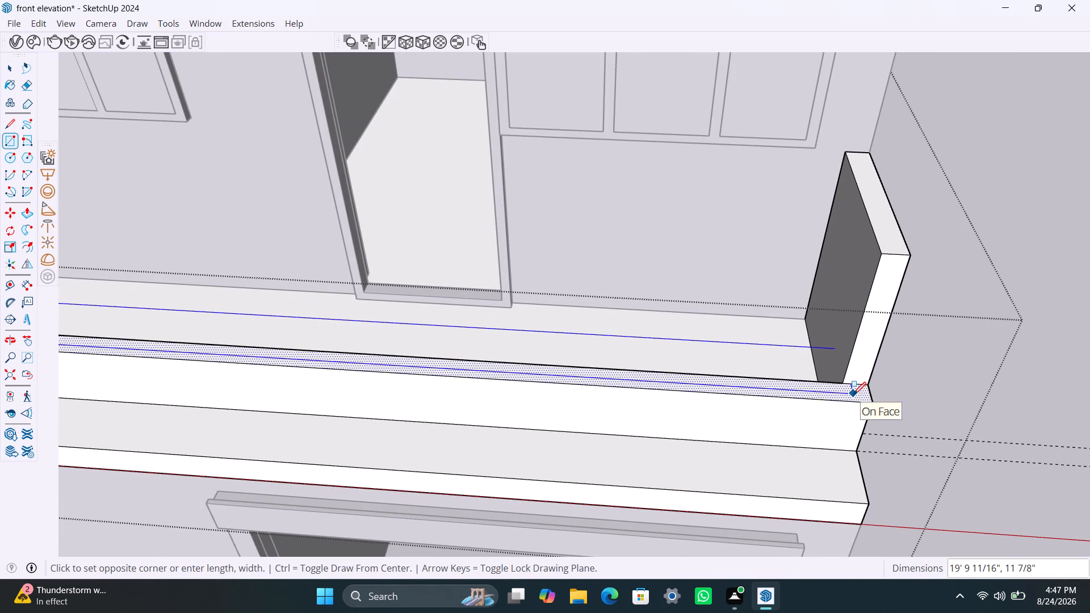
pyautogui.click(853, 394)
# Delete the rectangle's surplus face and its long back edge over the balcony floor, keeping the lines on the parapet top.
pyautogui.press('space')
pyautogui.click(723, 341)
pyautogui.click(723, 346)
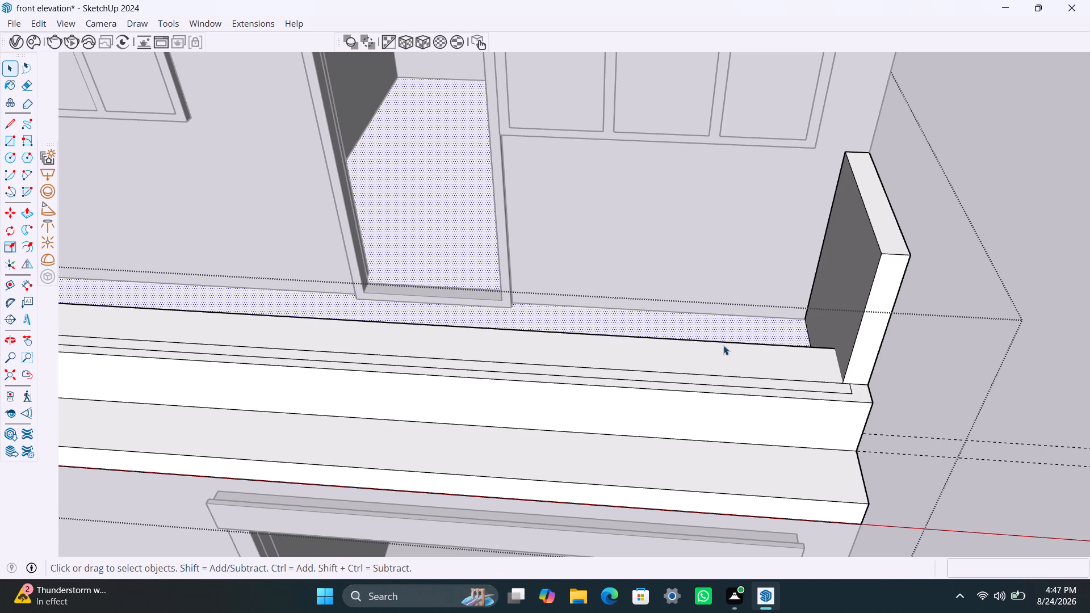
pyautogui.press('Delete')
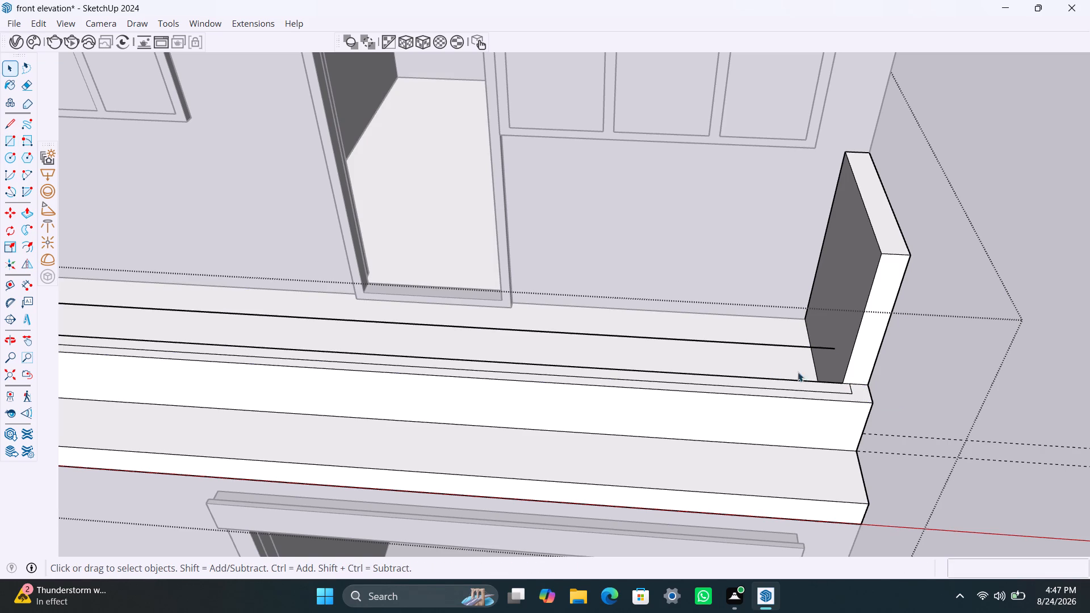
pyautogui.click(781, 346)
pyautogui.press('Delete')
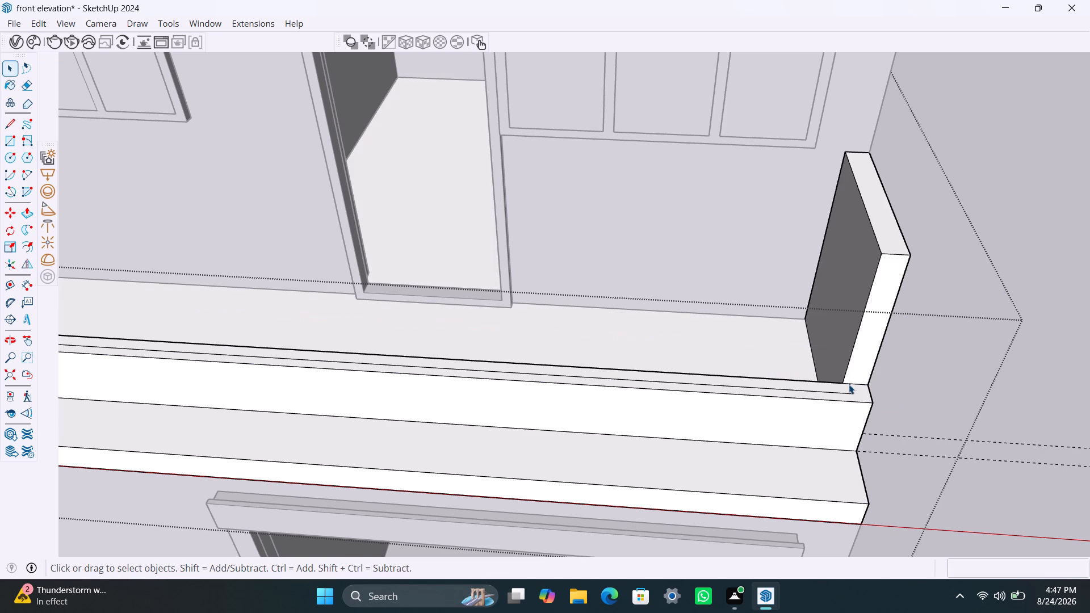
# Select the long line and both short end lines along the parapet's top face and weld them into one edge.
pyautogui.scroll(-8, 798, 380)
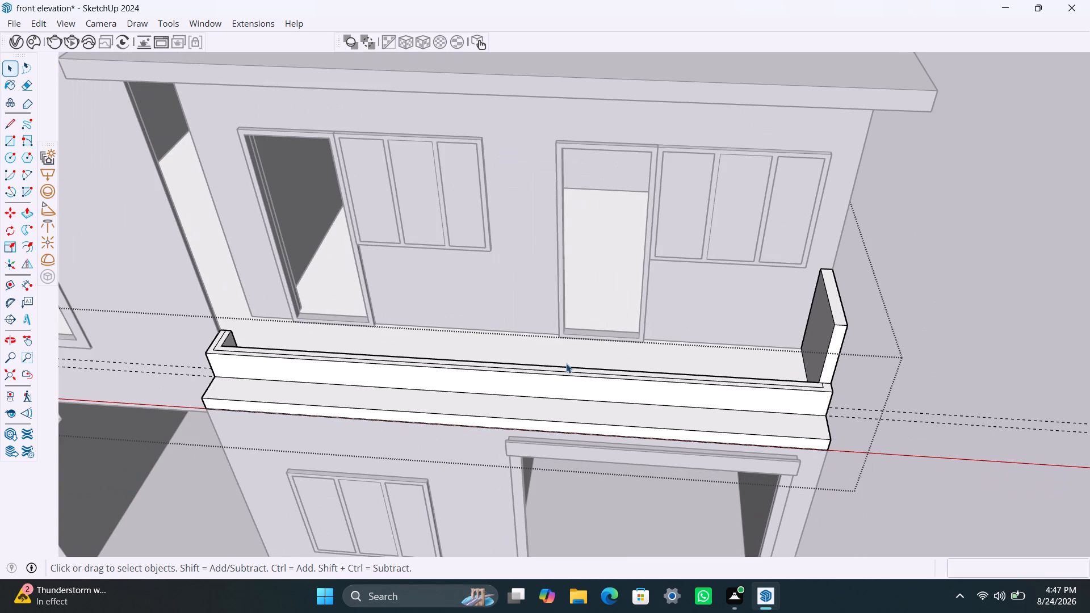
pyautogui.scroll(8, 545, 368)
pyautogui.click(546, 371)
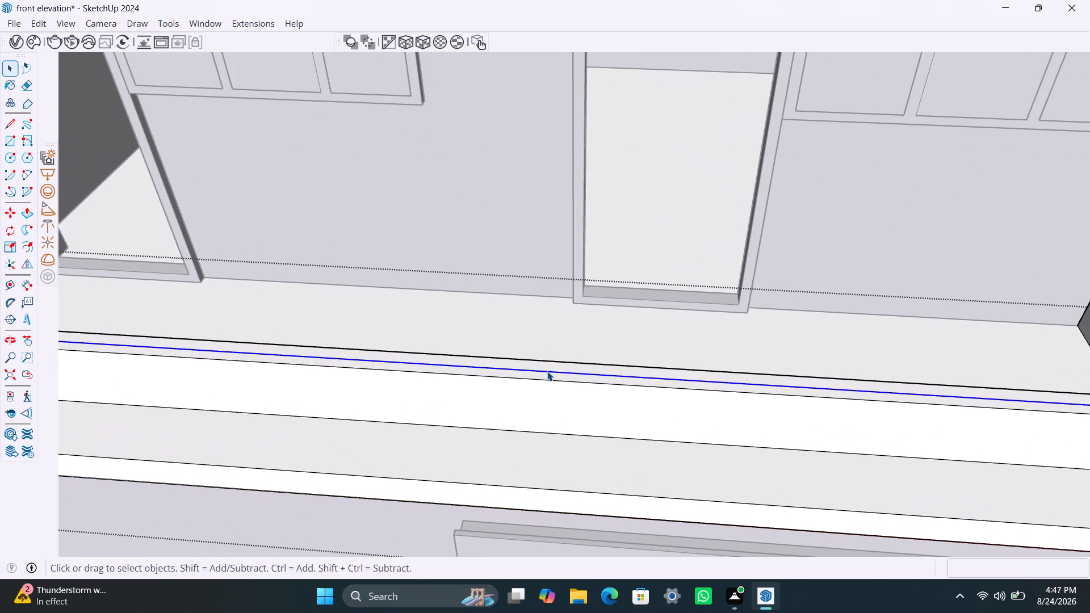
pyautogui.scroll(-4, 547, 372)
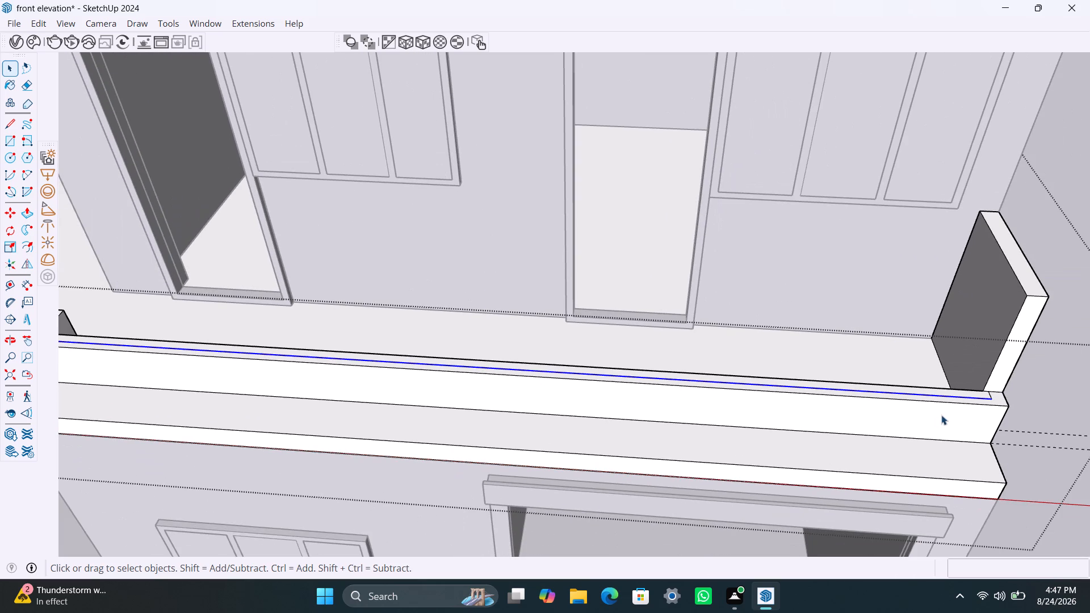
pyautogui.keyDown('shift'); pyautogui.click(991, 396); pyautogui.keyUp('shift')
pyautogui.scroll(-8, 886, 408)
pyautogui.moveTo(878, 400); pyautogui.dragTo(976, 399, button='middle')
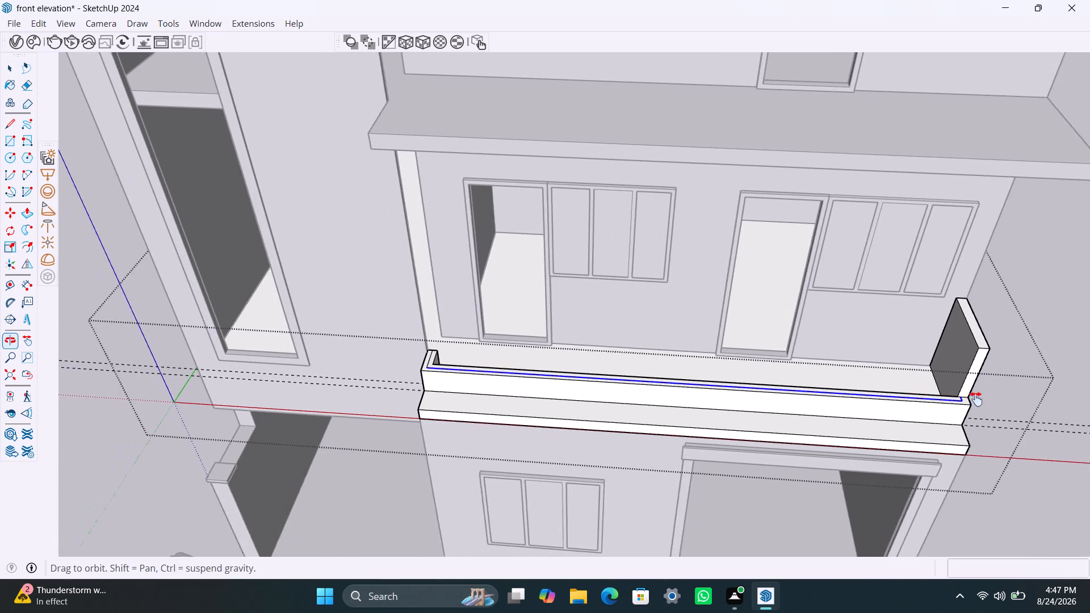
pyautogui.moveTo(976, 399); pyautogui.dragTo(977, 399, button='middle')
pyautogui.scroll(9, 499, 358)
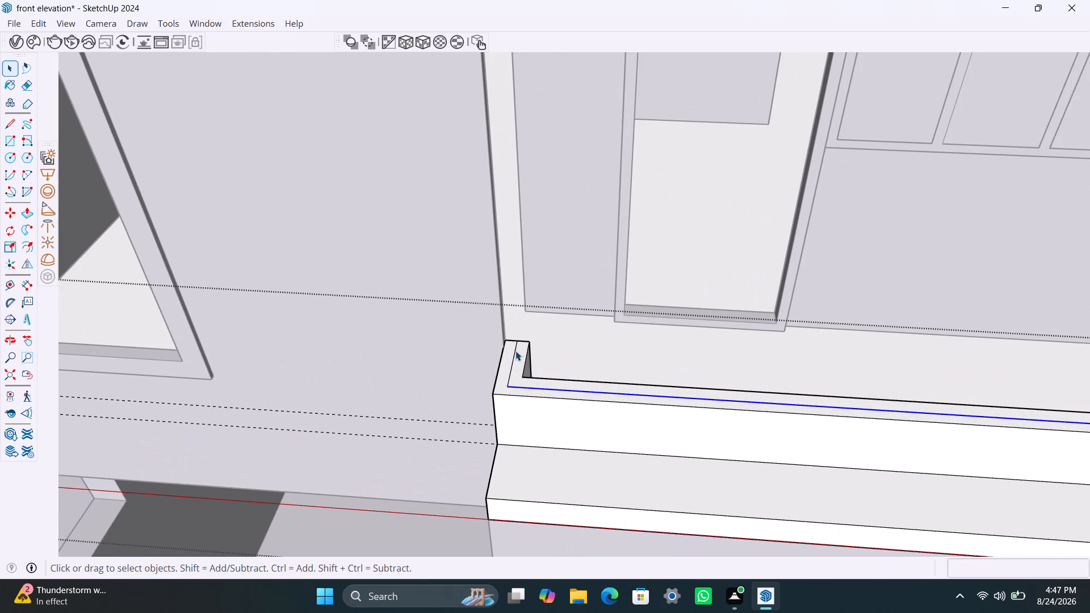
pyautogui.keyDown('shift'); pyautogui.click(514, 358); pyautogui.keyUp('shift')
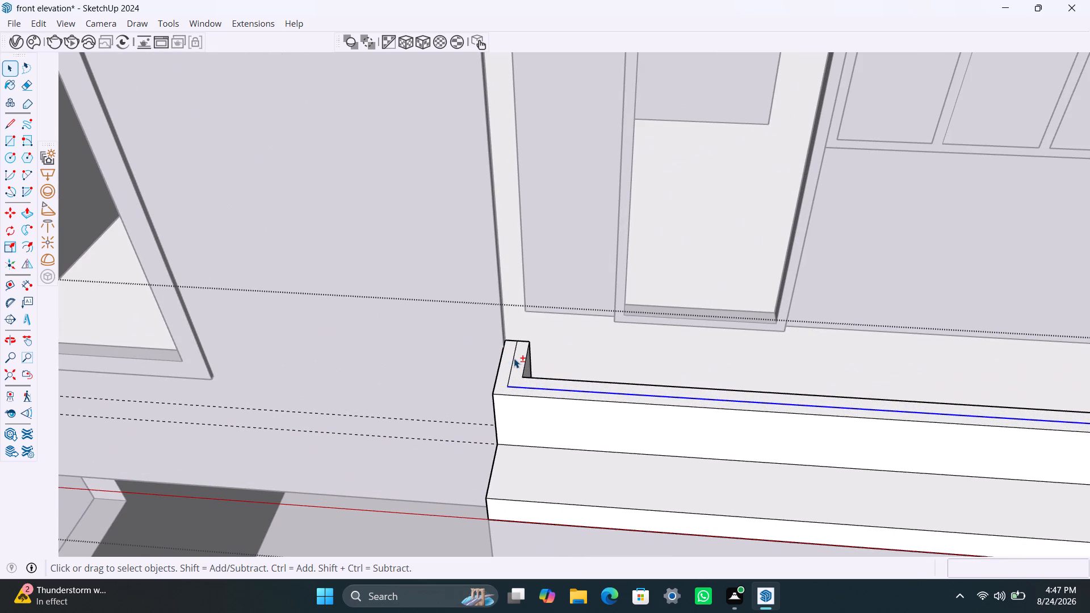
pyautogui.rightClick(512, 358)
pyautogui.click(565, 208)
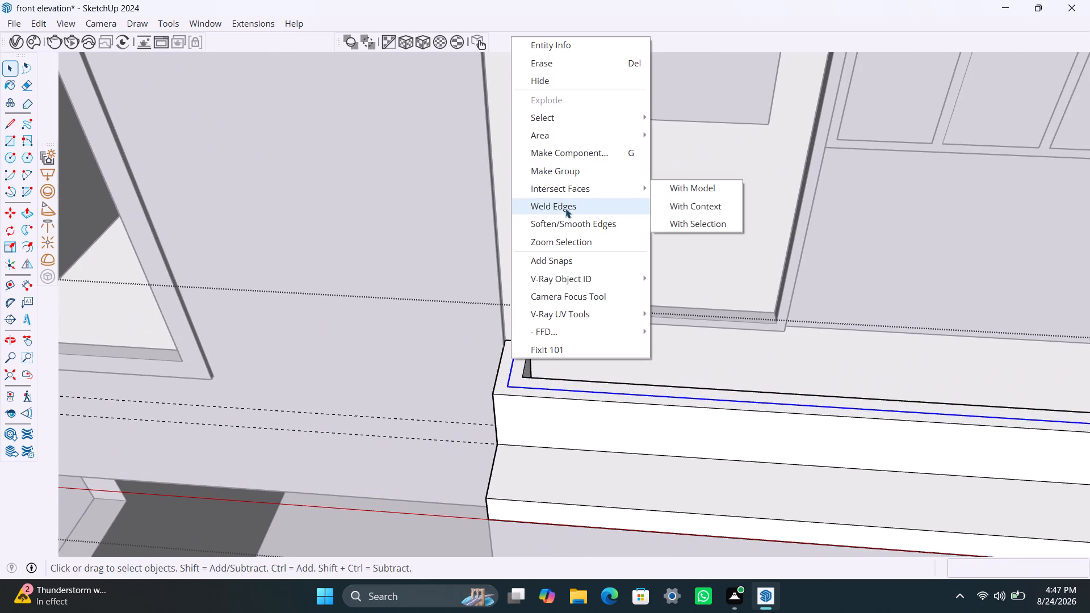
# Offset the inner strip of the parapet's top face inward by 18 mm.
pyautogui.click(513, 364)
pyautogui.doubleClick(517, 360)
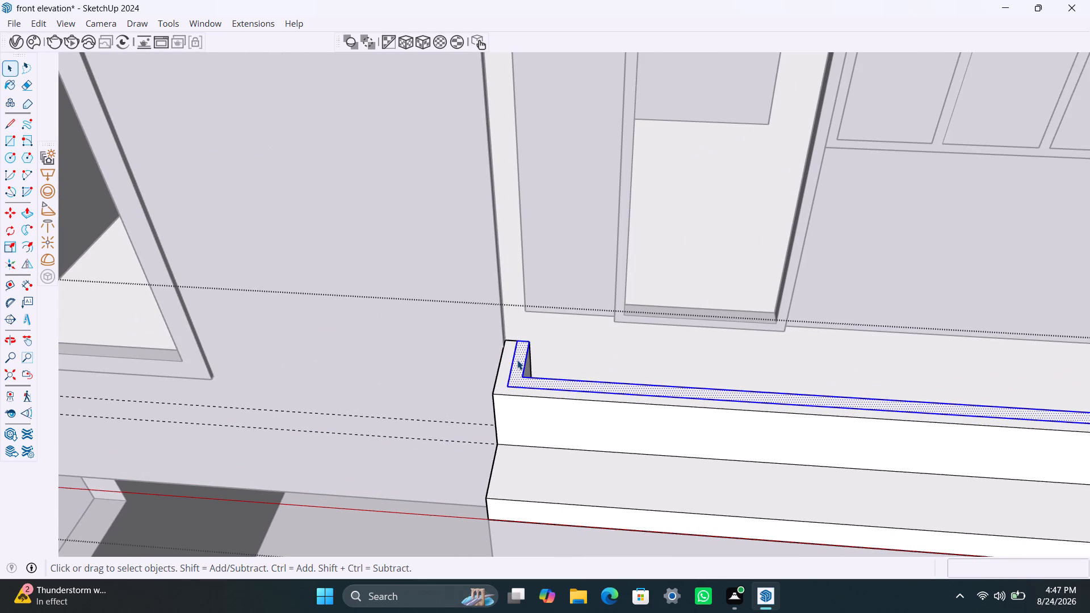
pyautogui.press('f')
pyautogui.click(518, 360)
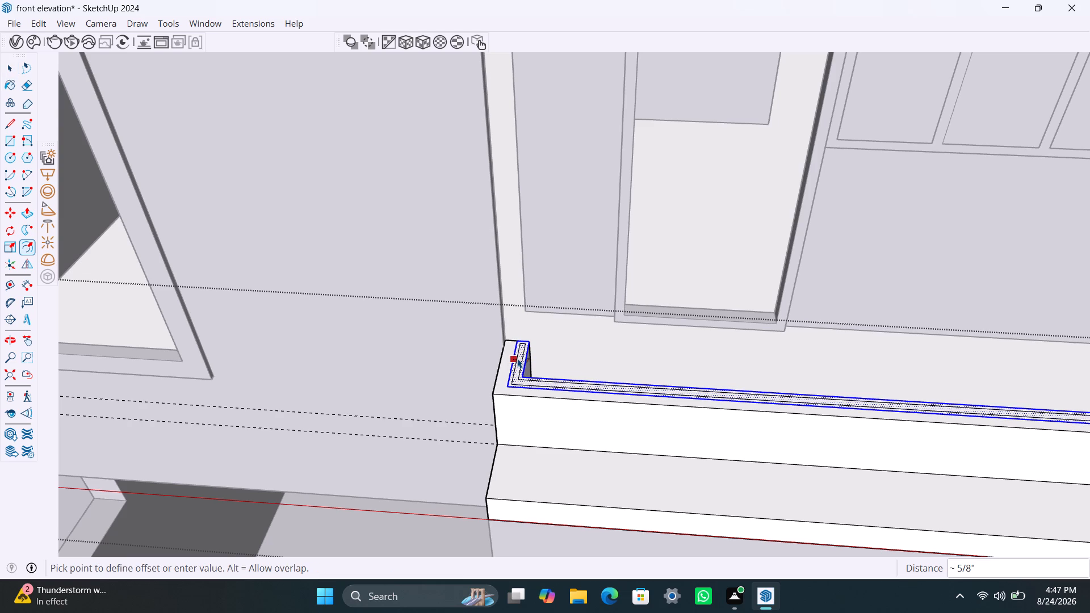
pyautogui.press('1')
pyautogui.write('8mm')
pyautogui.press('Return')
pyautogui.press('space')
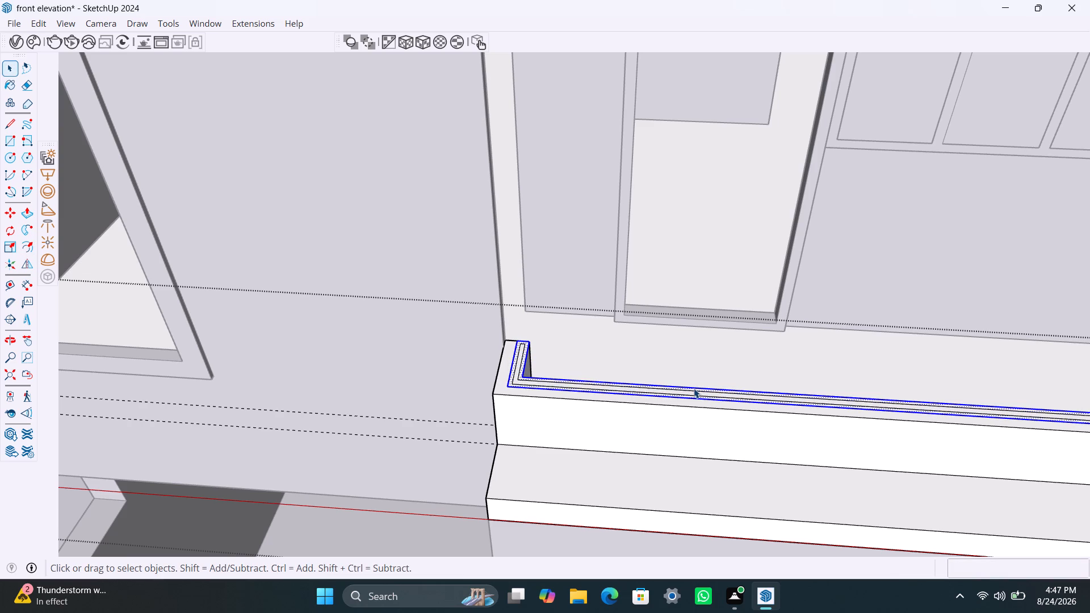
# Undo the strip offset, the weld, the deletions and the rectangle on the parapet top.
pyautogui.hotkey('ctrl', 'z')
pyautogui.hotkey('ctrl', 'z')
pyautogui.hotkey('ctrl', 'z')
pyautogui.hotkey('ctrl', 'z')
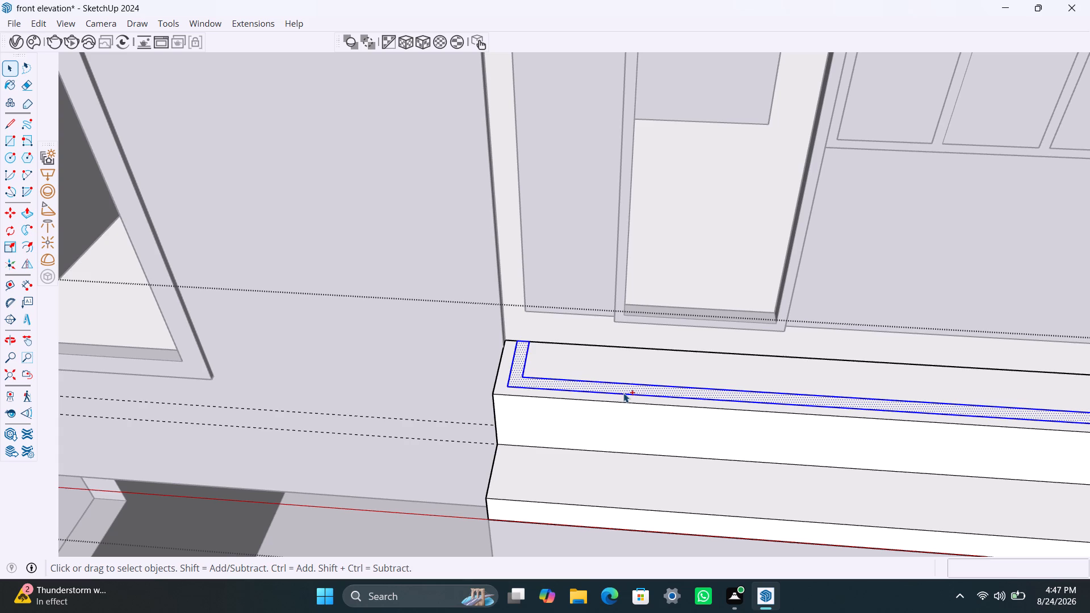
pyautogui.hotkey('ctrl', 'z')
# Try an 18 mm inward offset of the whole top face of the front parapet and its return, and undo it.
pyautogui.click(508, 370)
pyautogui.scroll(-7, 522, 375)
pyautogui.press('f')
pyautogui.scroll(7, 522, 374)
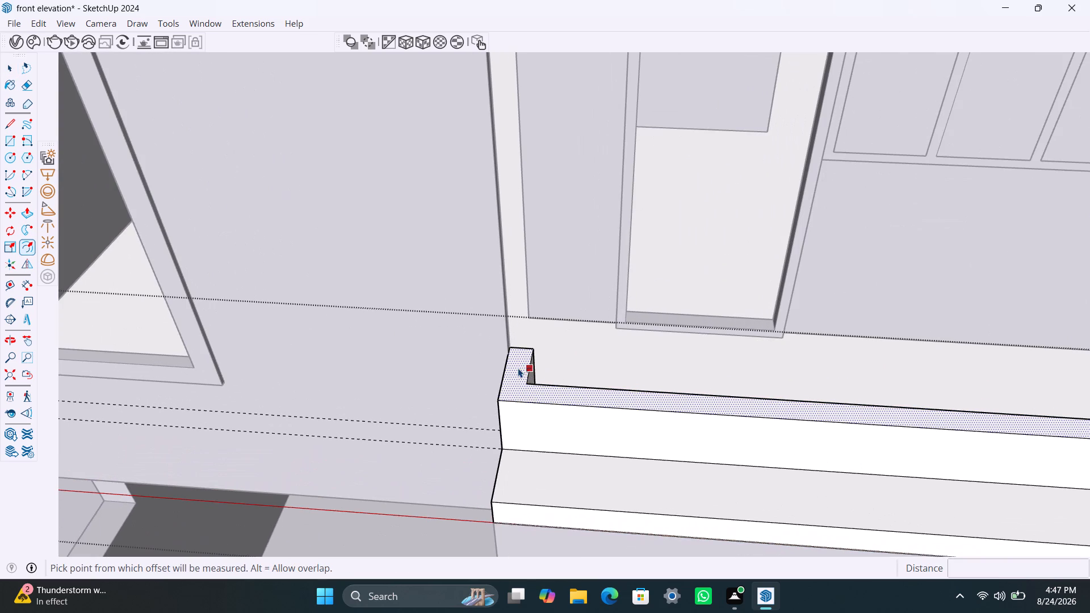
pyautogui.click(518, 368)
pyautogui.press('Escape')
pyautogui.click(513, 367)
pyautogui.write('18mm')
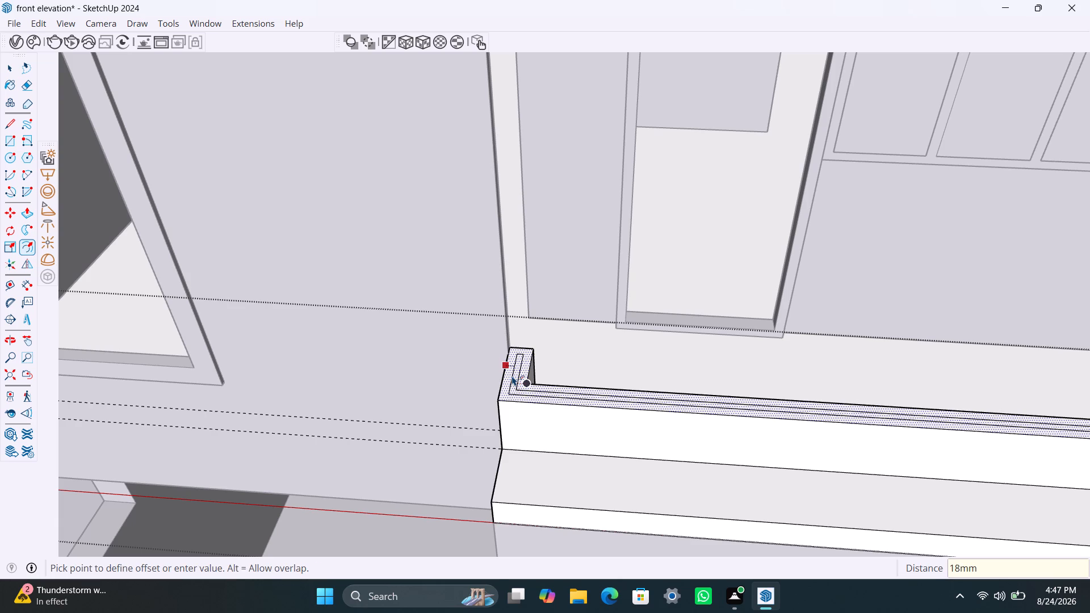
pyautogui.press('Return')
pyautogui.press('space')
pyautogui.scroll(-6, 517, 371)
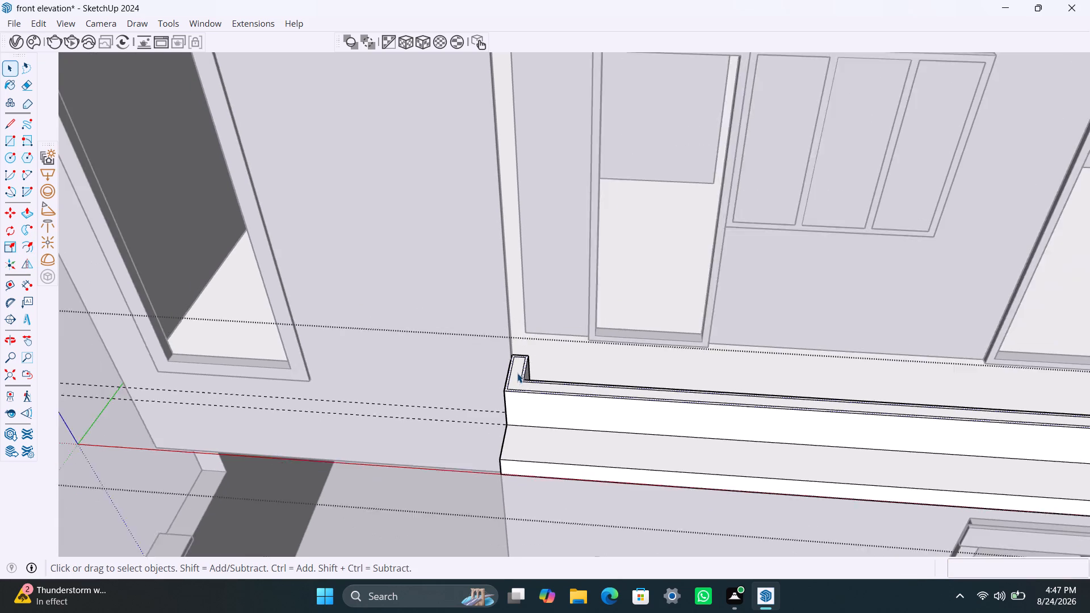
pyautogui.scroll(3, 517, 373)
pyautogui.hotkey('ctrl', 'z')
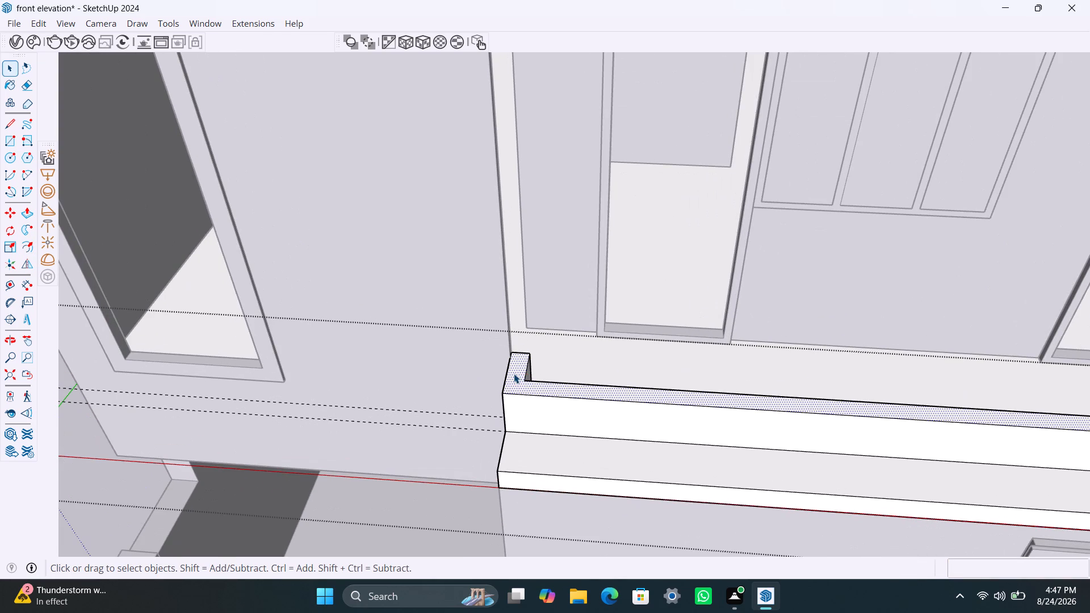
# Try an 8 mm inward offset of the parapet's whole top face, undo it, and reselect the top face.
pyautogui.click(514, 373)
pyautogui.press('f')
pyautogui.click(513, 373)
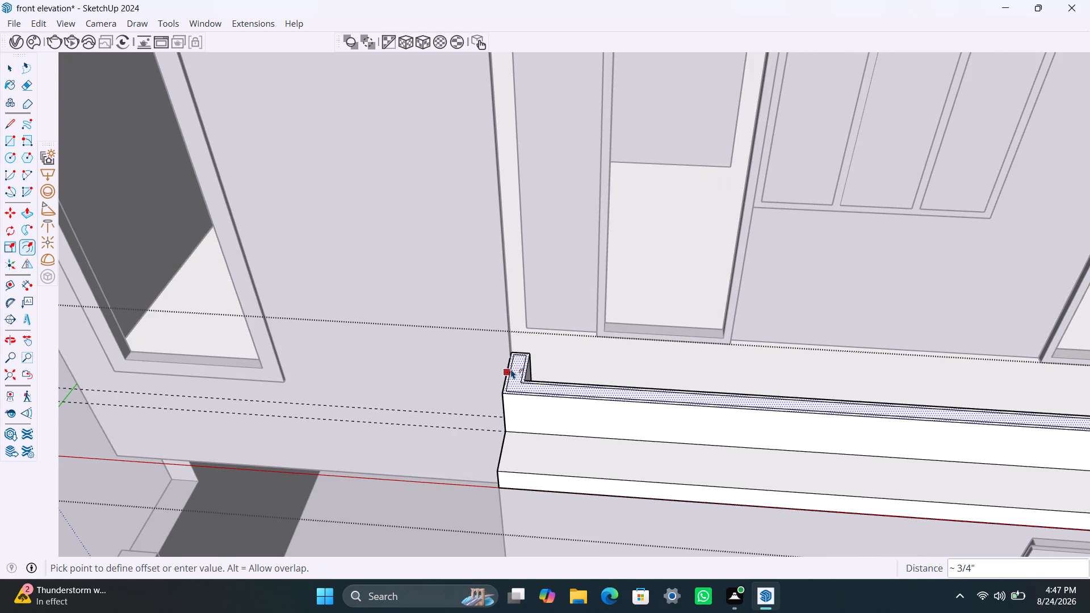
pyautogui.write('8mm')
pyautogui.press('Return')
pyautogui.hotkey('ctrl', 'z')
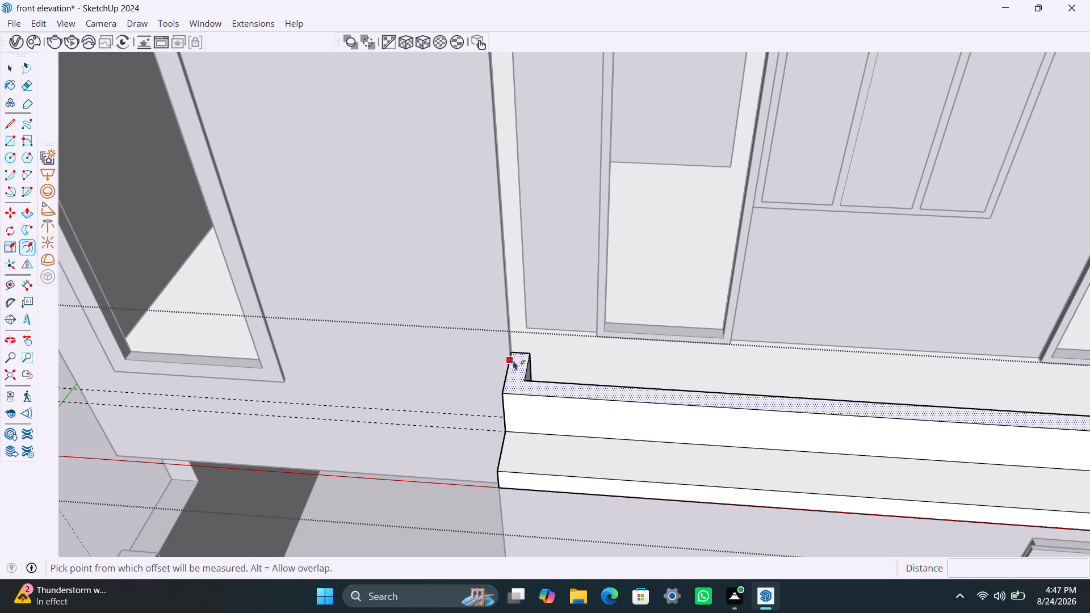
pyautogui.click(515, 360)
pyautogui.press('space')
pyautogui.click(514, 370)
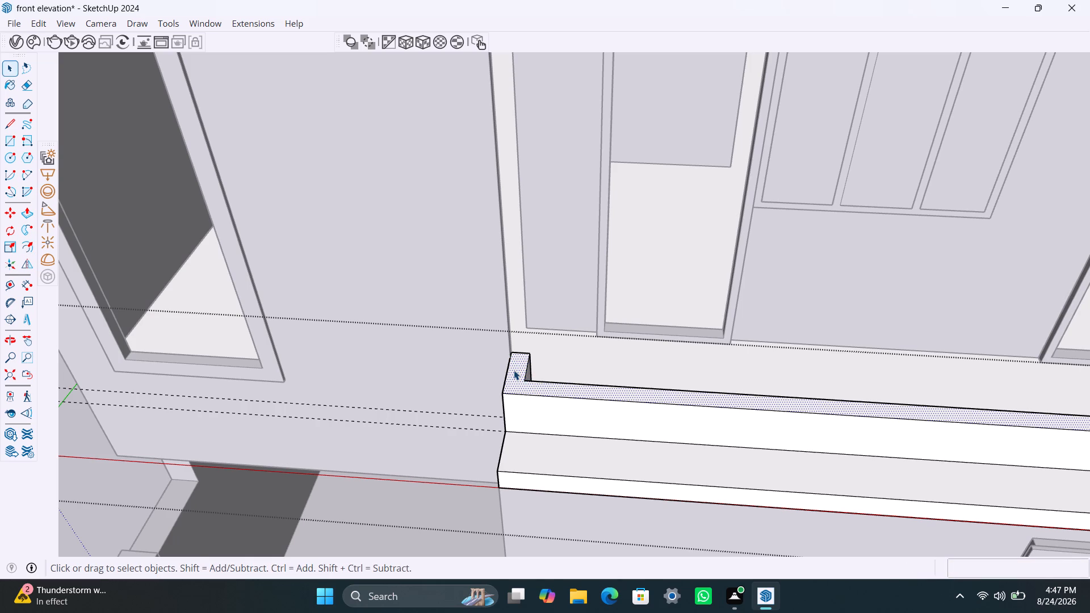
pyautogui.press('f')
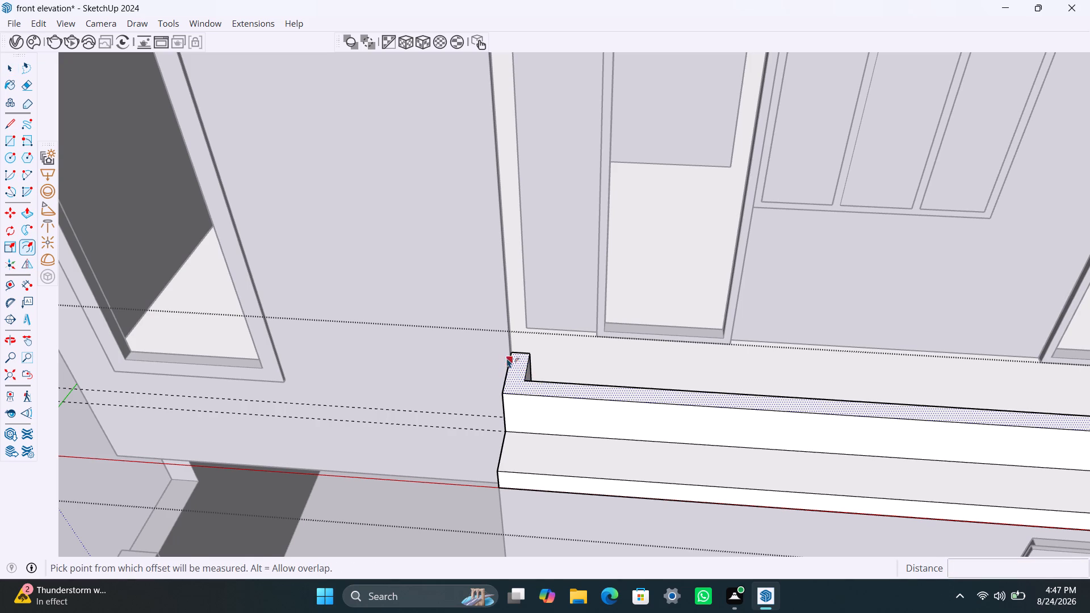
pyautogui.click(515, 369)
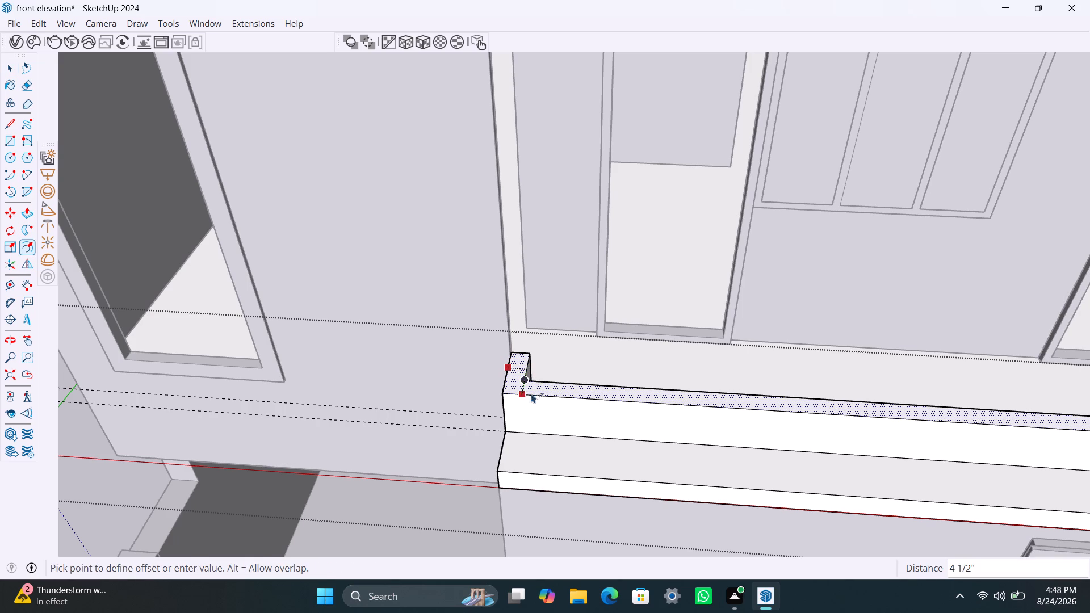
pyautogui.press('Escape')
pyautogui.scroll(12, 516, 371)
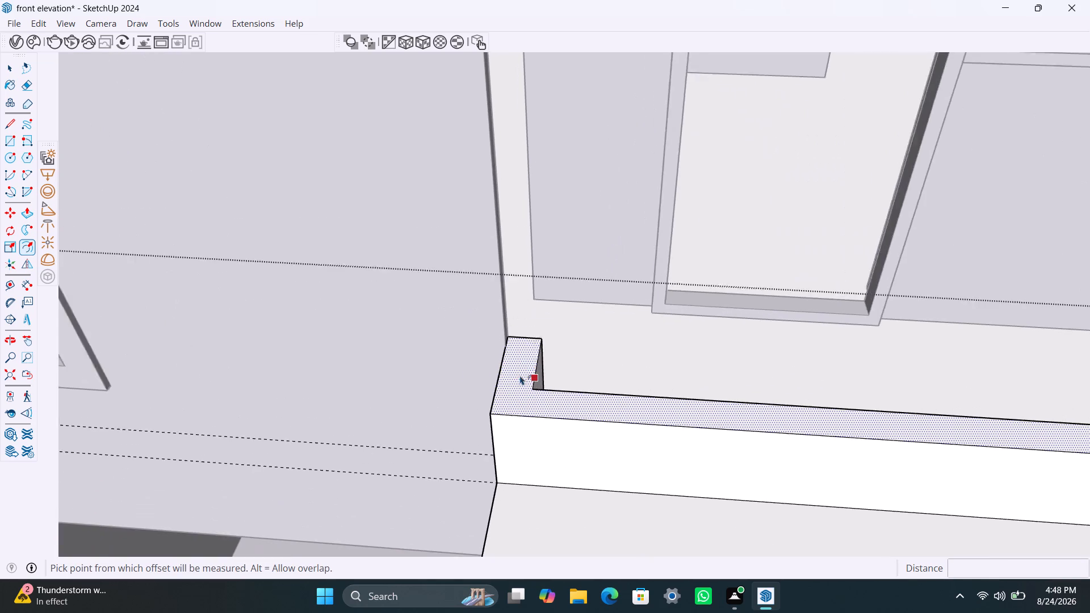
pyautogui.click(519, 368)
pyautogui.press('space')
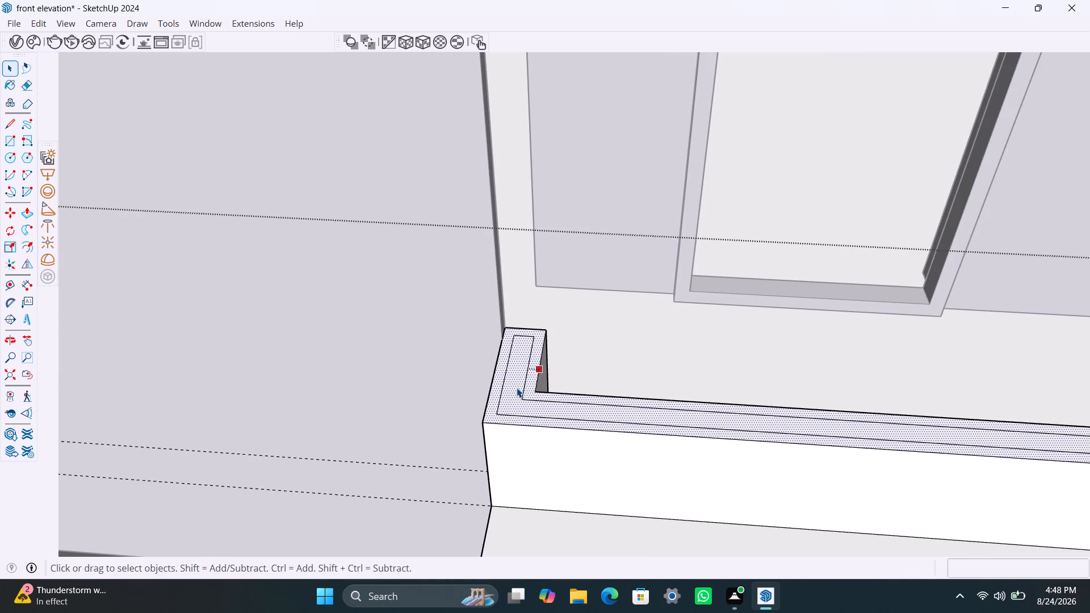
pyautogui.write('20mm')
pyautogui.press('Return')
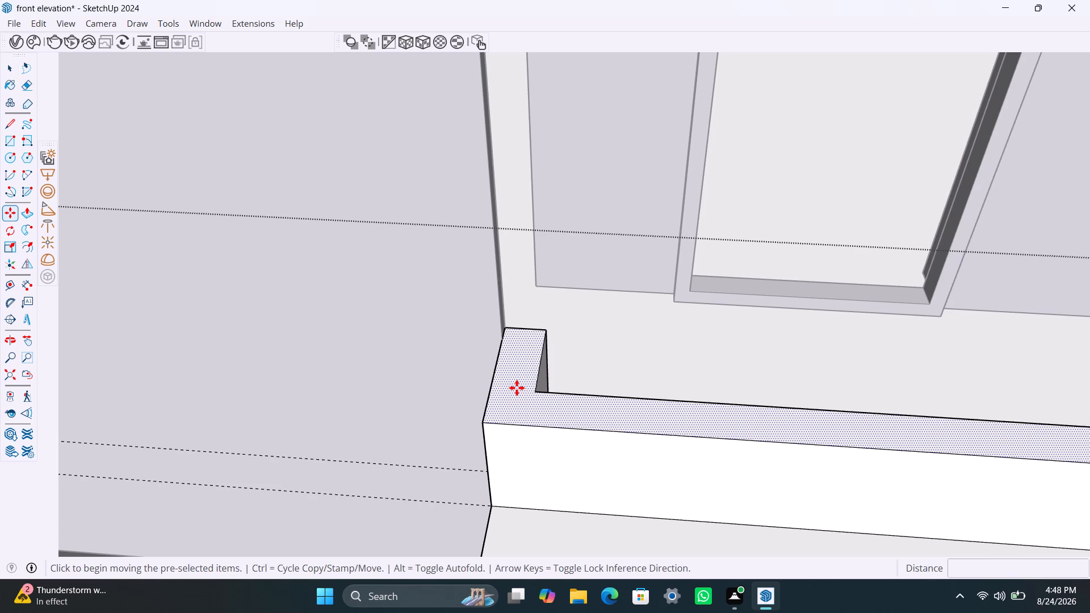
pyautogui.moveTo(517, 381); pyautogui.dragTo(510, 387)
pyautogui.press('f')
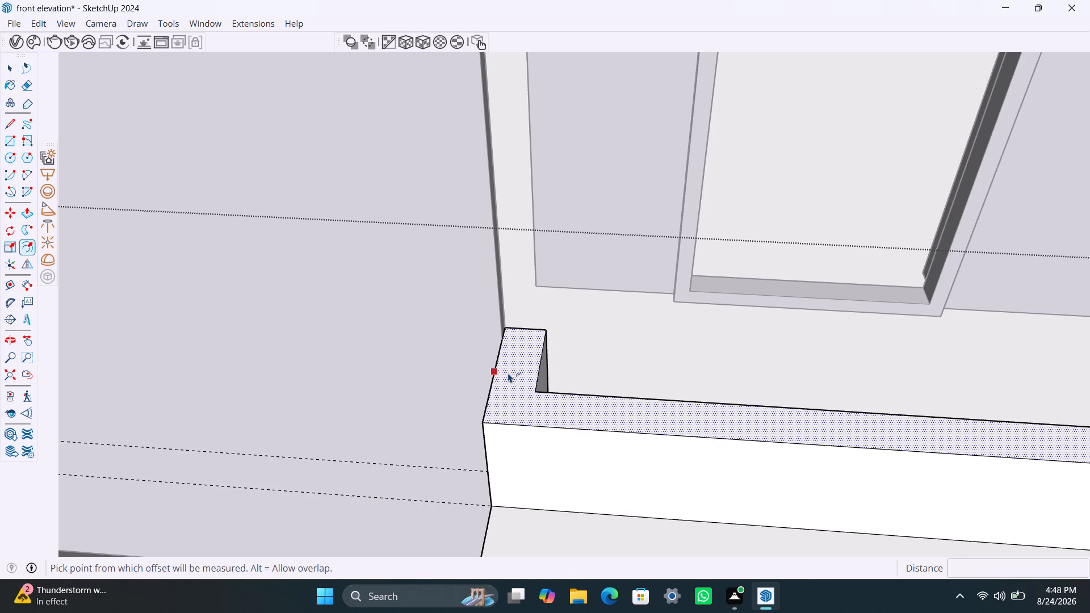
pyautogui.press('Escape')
# Offset the whole top face of the front parapet and its return inward by about 1 11/16".
pyautogui.press('space')
pyautogui.press('f')
pyautogui.click(512, 370)
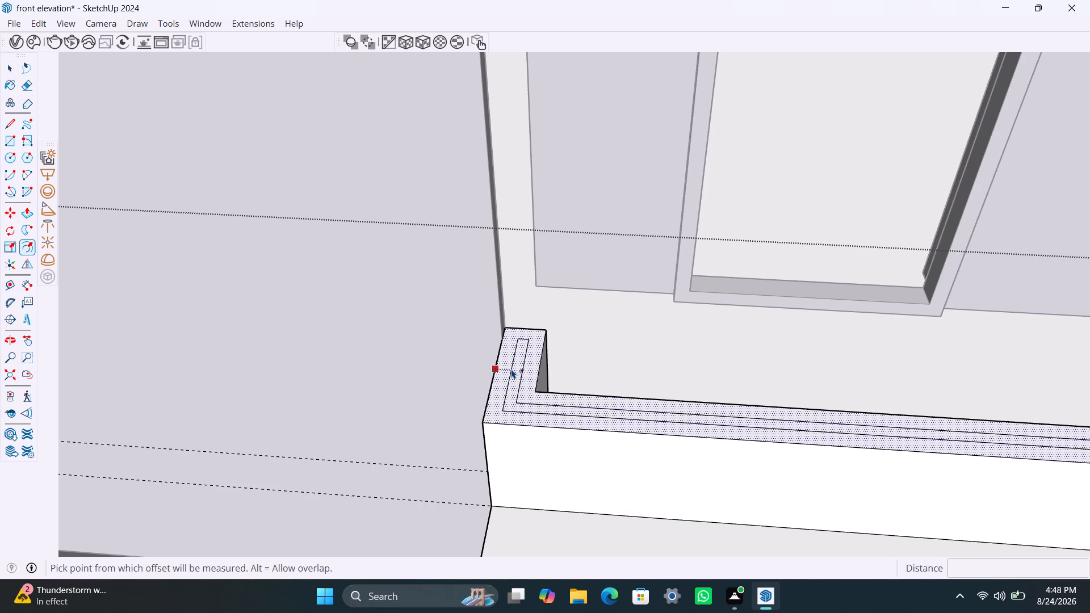
pyautogui.click(512, 371)
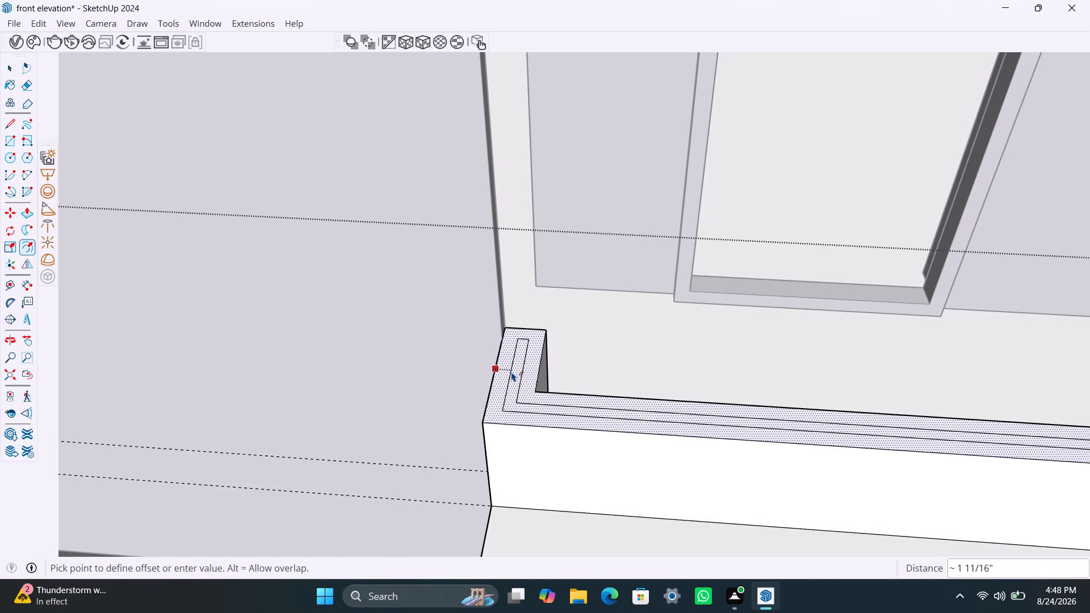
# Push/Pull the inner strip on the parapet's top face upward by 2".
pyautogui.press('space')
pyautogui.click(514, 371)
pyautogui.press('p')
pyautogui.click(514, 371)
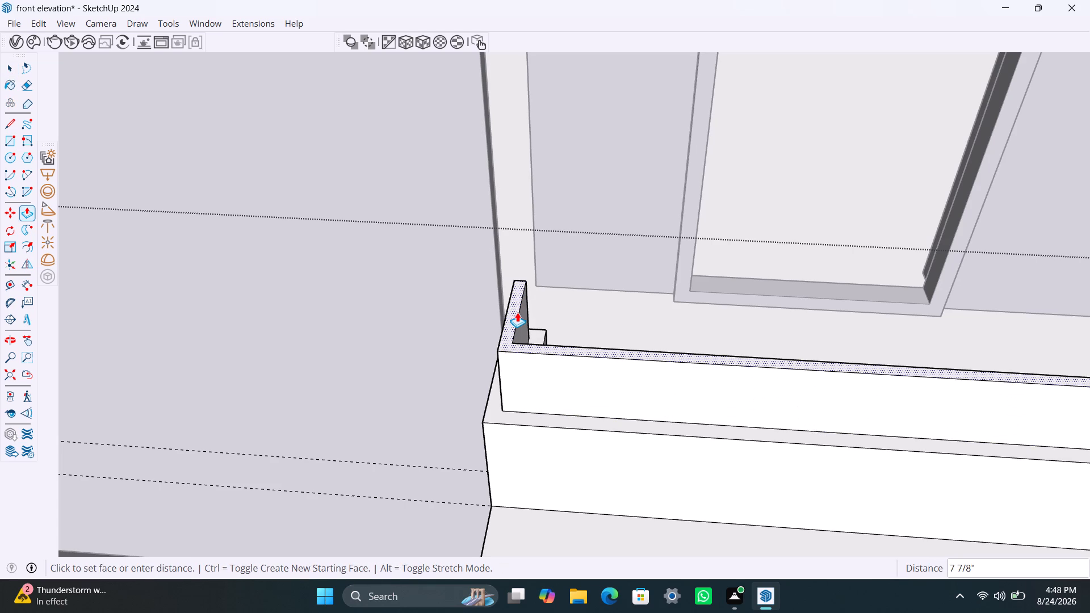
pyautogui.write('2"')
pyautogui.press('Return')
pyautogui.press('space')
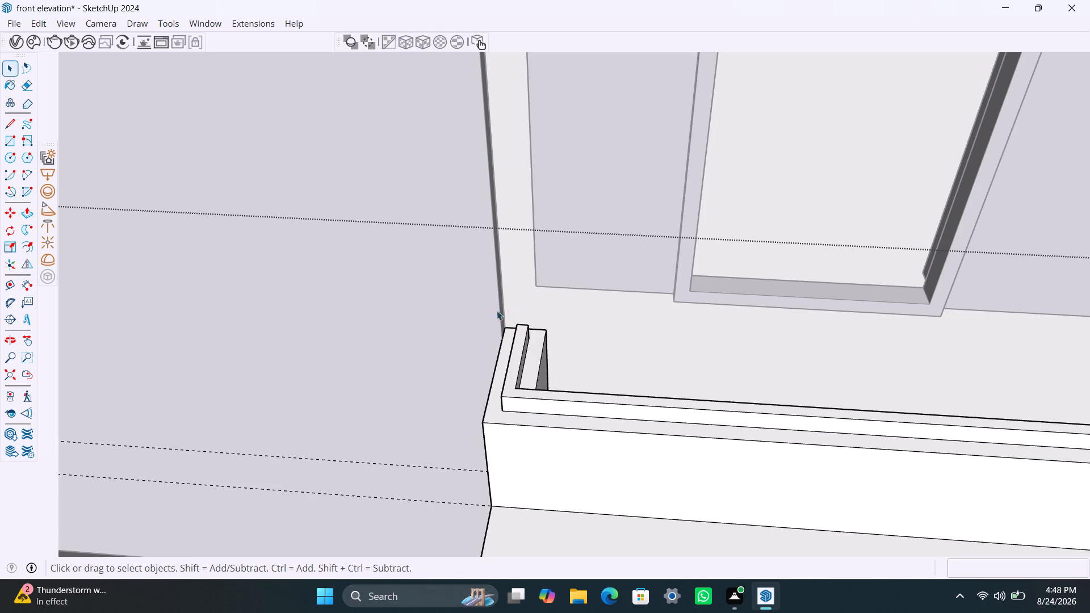
# Leave the group being edited and save the front elevation model.
pyautogui.click(621, 330)
pyautogui.scroll(-8, 594, 381)
pyautogui.scroll(-5, 686, 387)
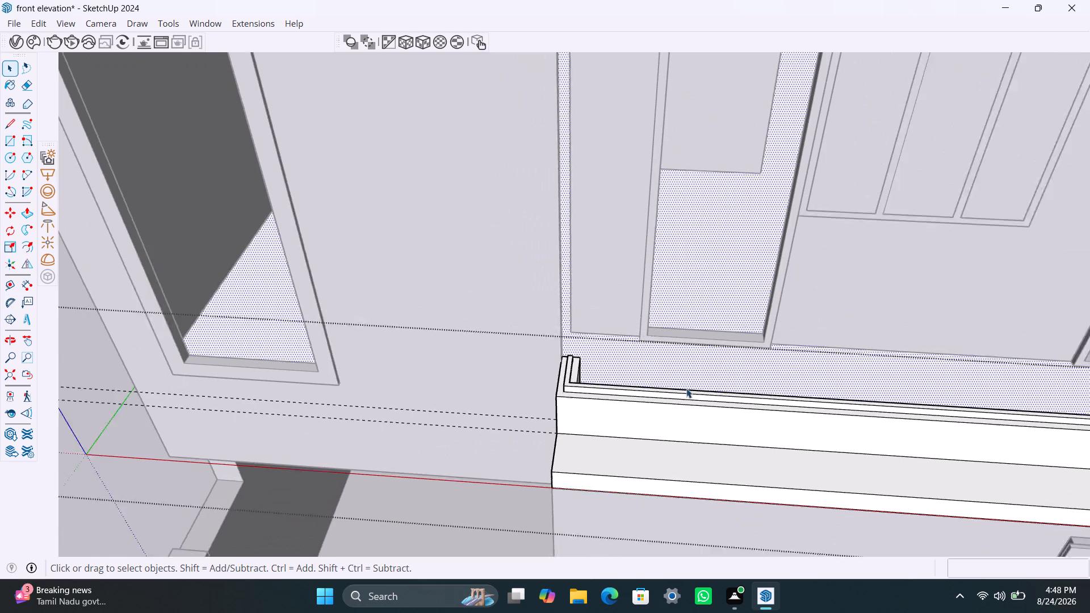
pyautogui.scroll(-5, 687, 393)
pyautogui.scroll(-4, 735, 387)
pyautogui.click(1045, 342)
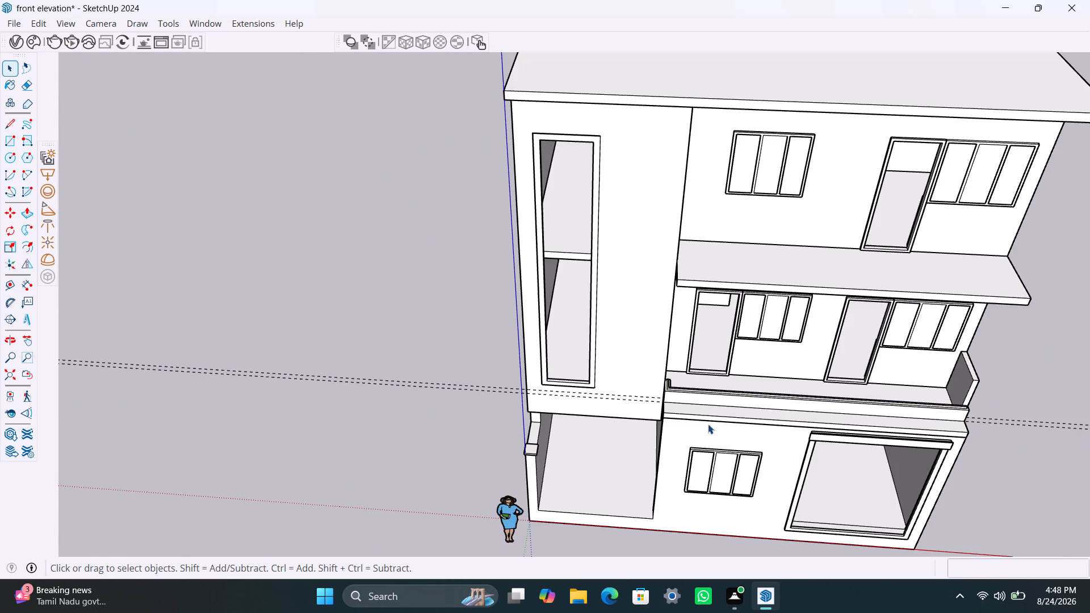
pyautogui.scroll(1, 673, 418)
pyautogui.keyDown('shift'); pyautogui.moveTo(713, 398); pyautogui.dragTo(547, 389, button='middle'); pyautogui.keyUp('shift')
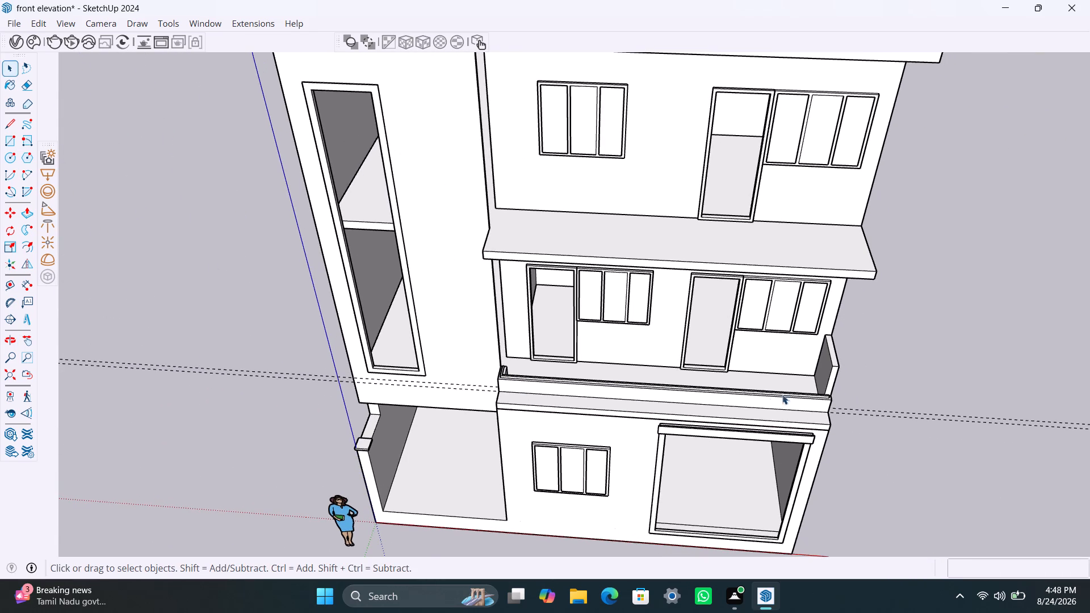
pyautogui.press('space')
pyautogui.click(889, 378)
pyautogui.hotkey('ctrl', 's')
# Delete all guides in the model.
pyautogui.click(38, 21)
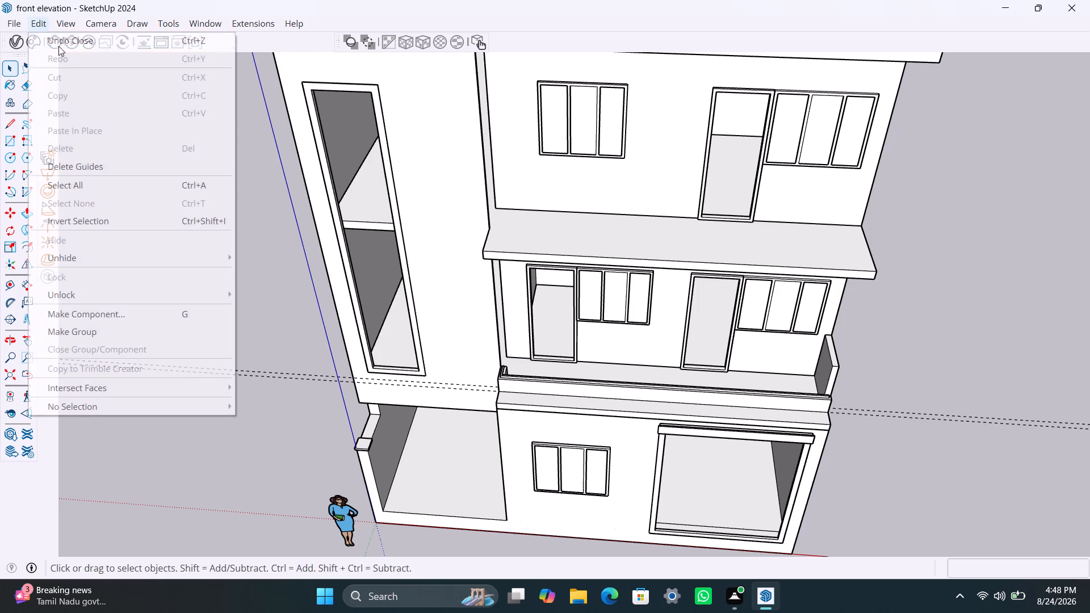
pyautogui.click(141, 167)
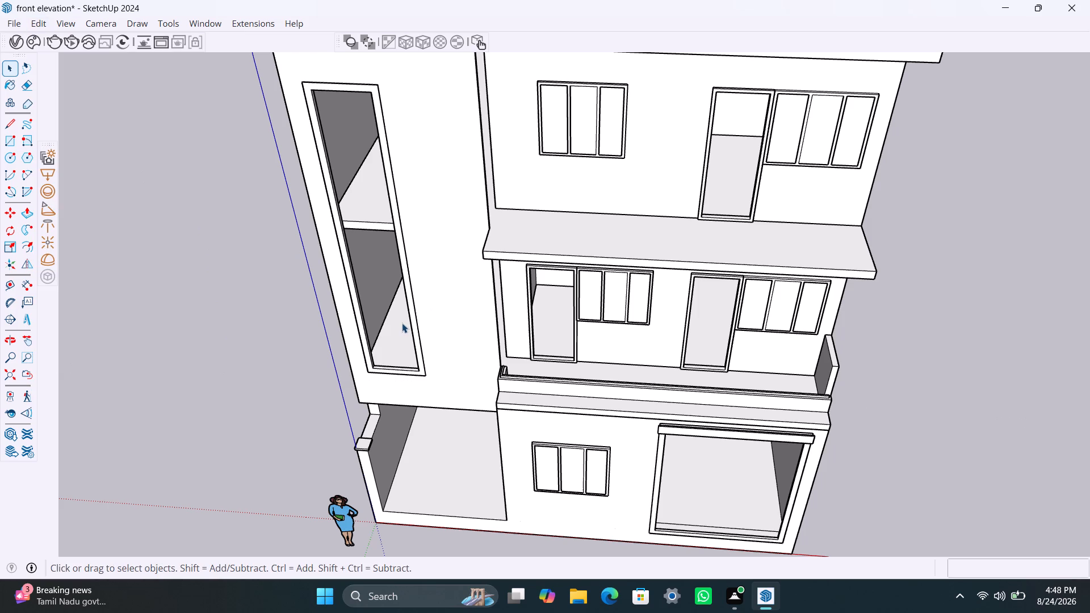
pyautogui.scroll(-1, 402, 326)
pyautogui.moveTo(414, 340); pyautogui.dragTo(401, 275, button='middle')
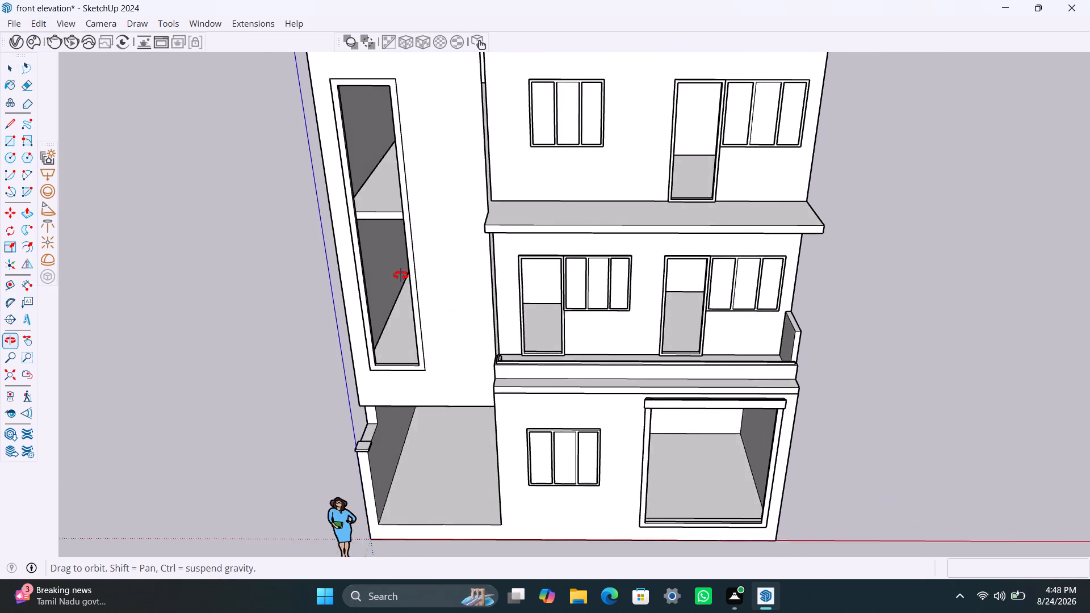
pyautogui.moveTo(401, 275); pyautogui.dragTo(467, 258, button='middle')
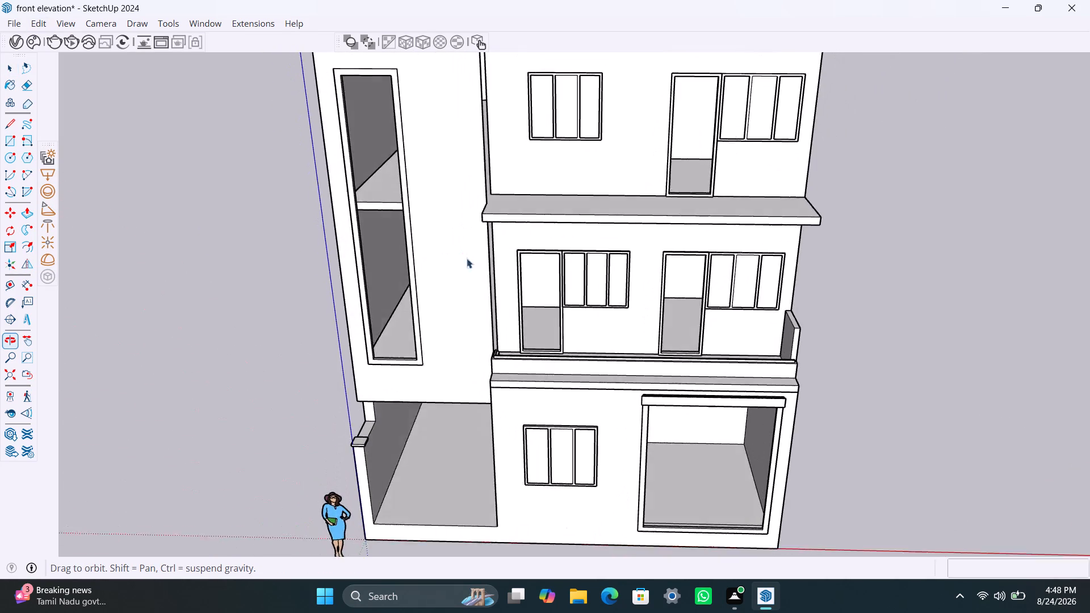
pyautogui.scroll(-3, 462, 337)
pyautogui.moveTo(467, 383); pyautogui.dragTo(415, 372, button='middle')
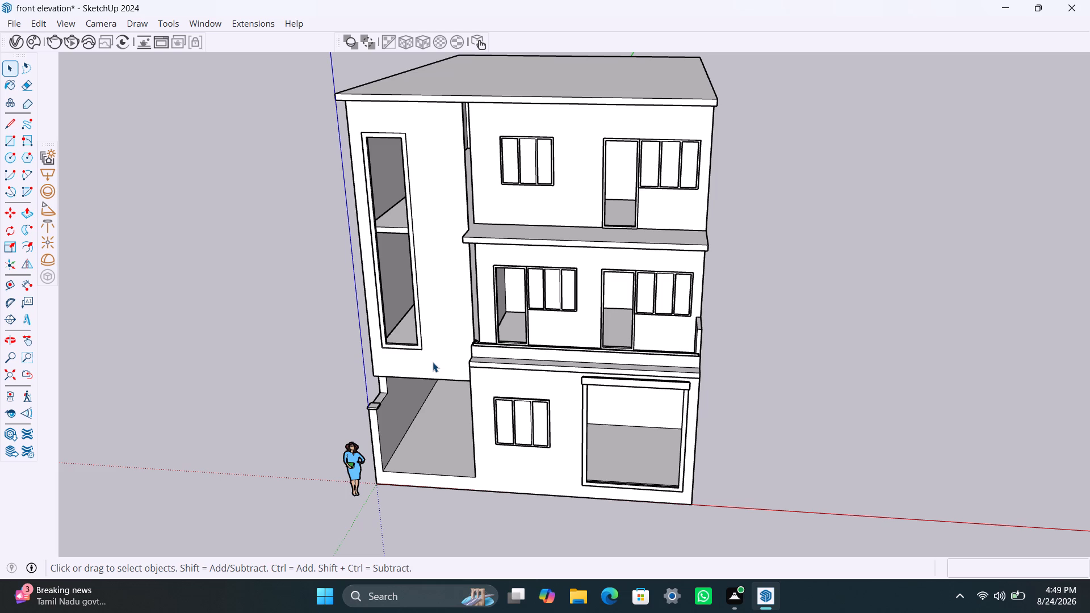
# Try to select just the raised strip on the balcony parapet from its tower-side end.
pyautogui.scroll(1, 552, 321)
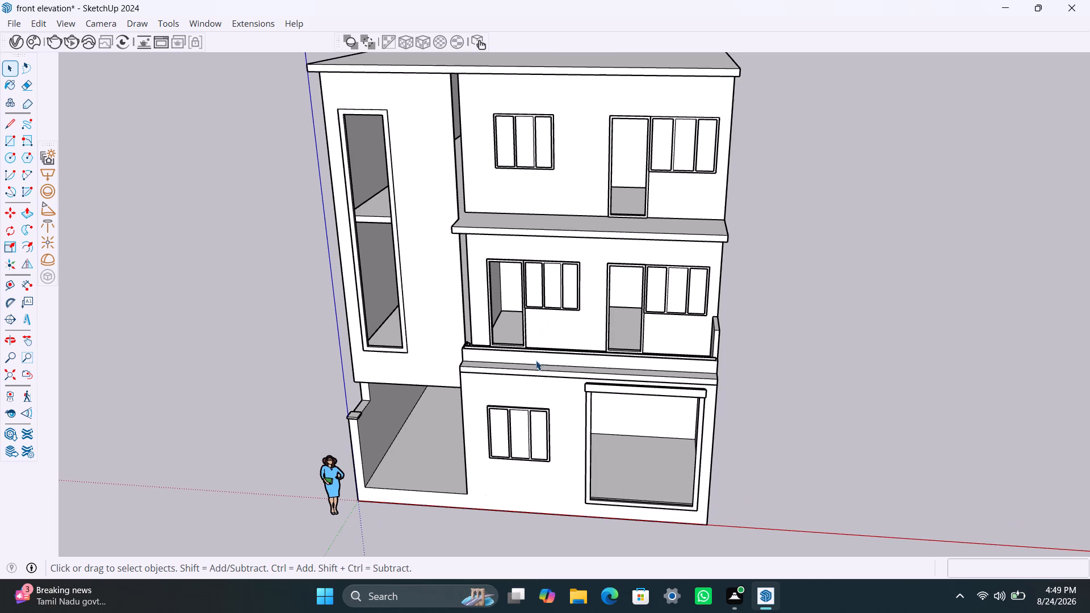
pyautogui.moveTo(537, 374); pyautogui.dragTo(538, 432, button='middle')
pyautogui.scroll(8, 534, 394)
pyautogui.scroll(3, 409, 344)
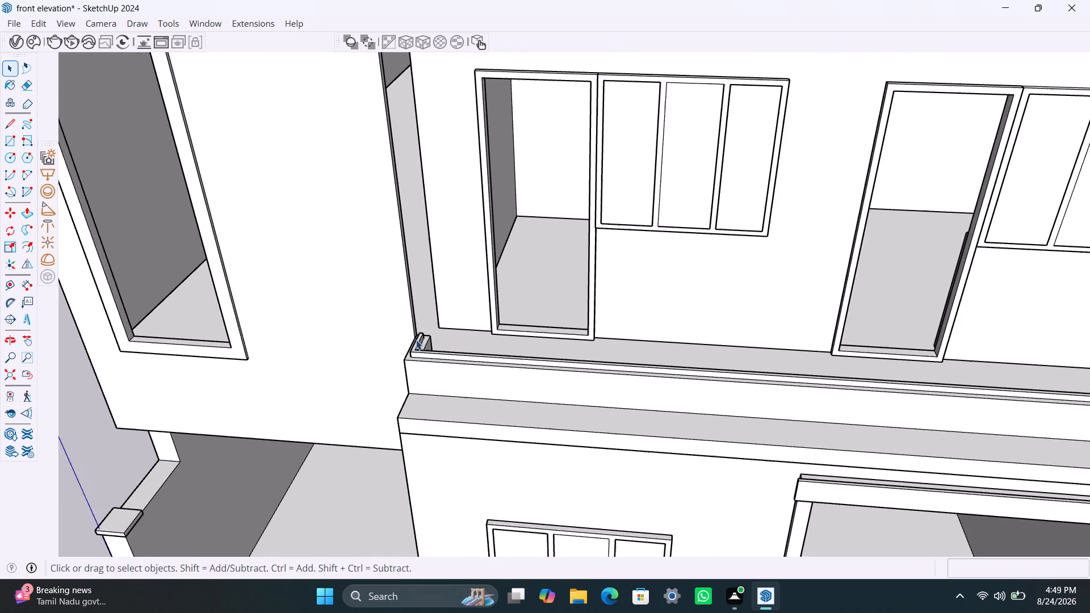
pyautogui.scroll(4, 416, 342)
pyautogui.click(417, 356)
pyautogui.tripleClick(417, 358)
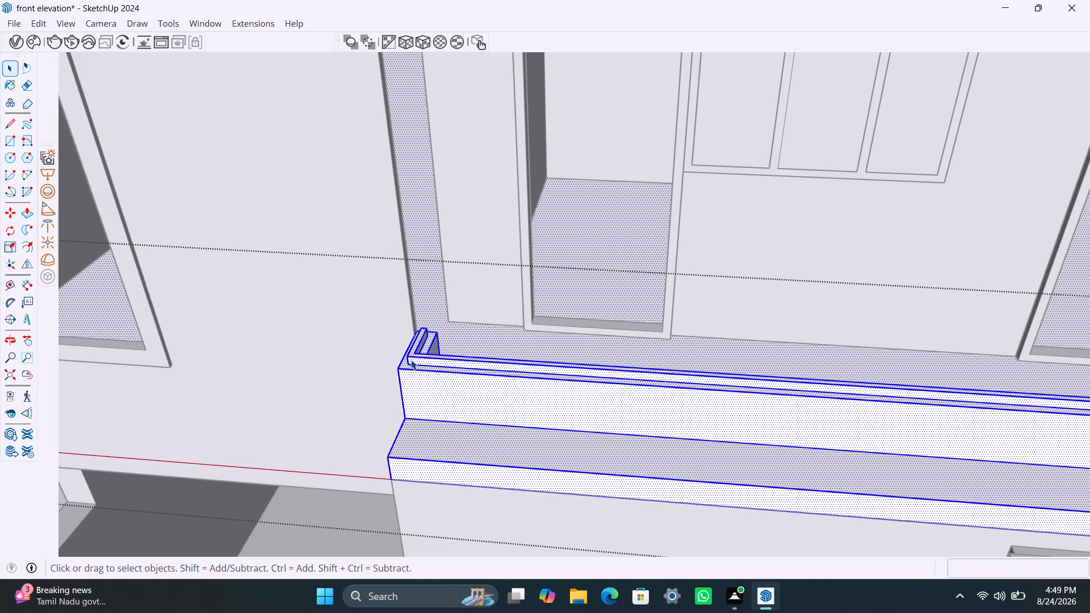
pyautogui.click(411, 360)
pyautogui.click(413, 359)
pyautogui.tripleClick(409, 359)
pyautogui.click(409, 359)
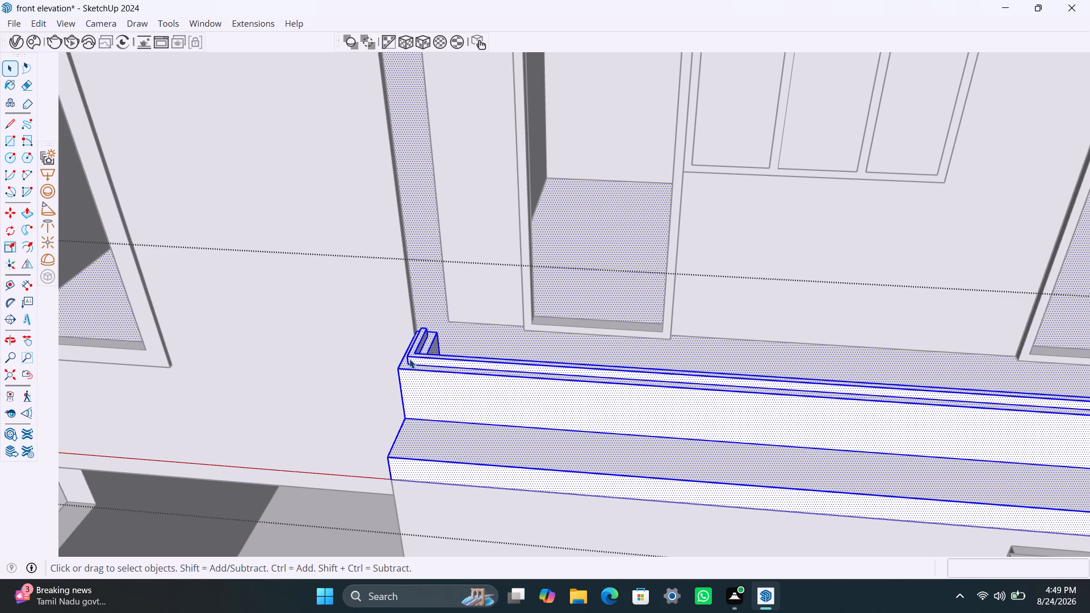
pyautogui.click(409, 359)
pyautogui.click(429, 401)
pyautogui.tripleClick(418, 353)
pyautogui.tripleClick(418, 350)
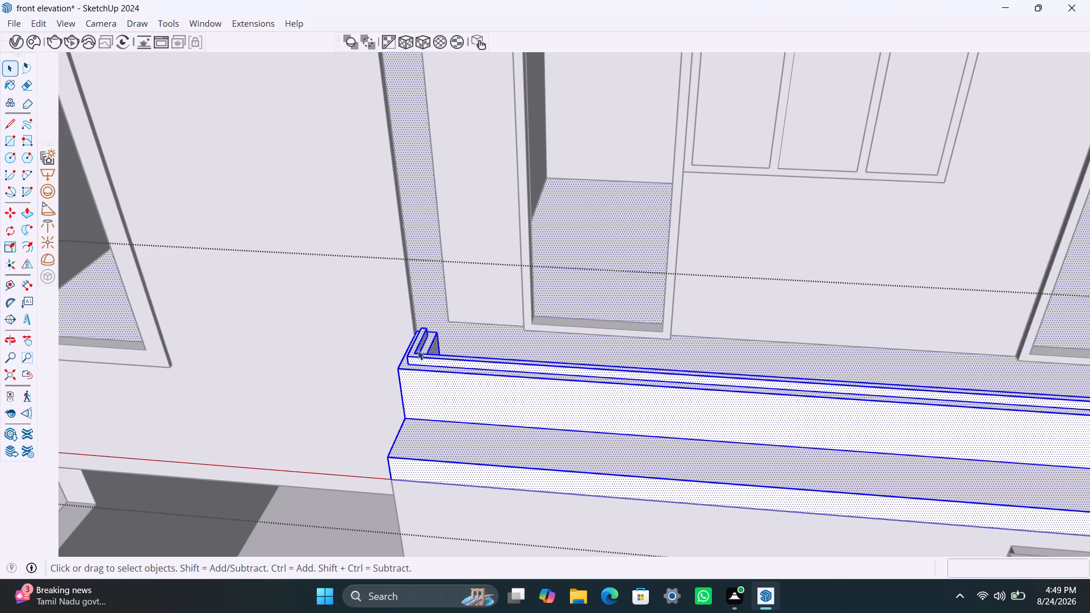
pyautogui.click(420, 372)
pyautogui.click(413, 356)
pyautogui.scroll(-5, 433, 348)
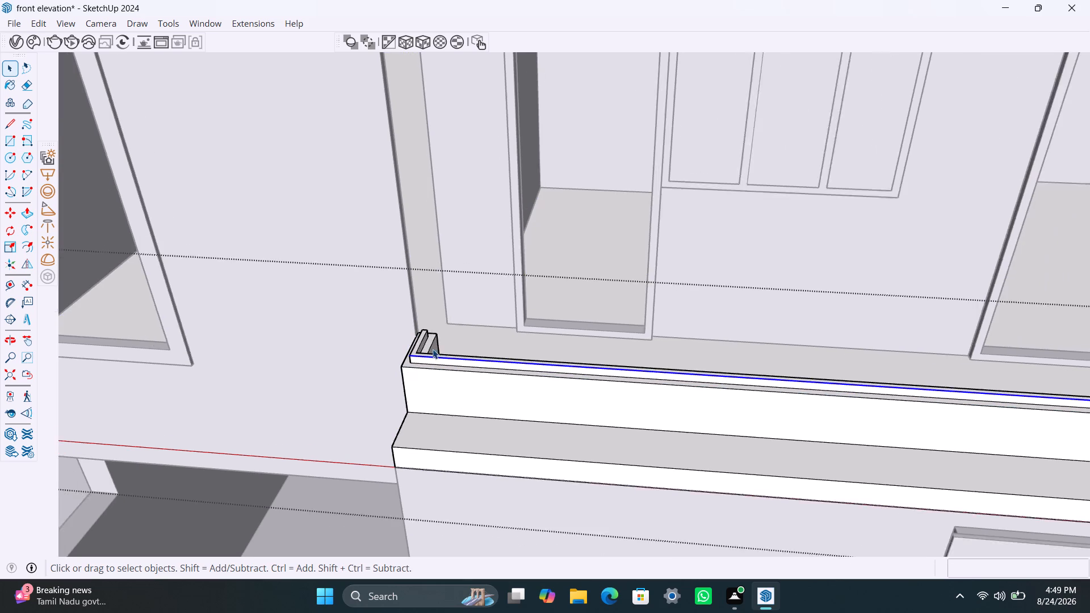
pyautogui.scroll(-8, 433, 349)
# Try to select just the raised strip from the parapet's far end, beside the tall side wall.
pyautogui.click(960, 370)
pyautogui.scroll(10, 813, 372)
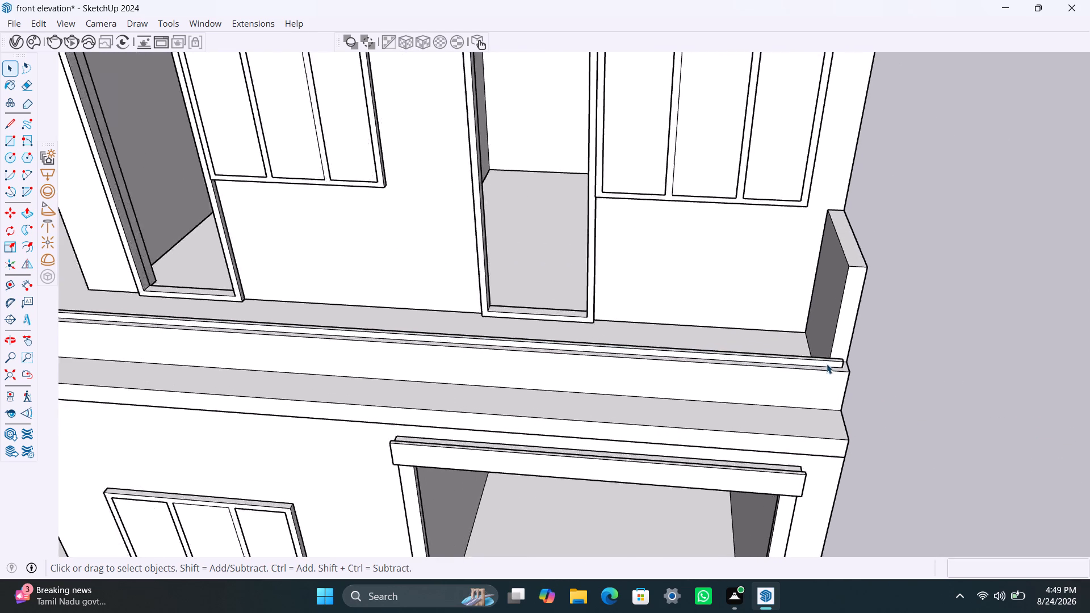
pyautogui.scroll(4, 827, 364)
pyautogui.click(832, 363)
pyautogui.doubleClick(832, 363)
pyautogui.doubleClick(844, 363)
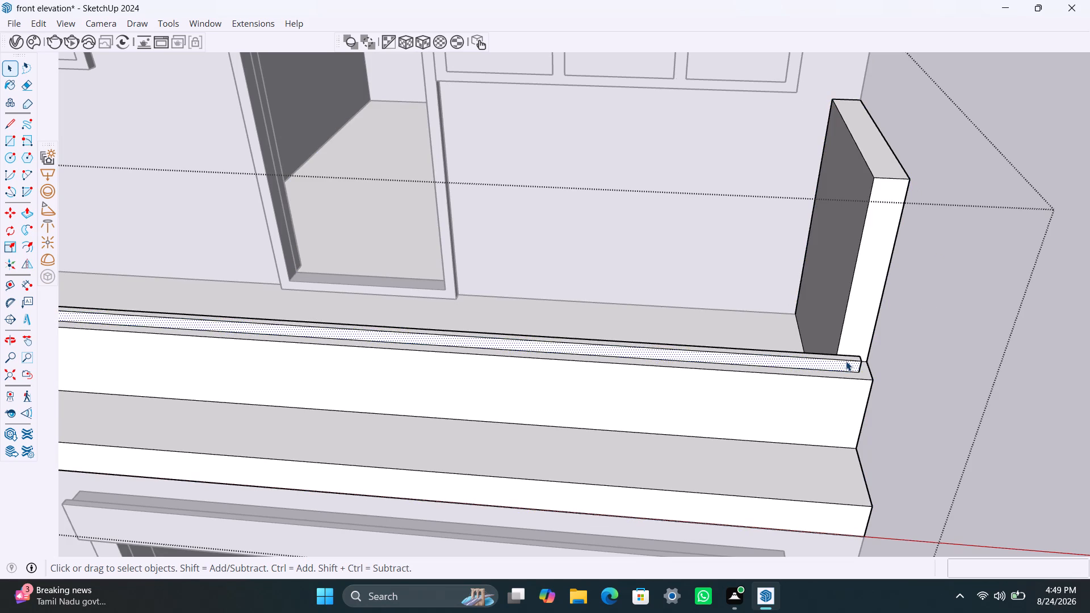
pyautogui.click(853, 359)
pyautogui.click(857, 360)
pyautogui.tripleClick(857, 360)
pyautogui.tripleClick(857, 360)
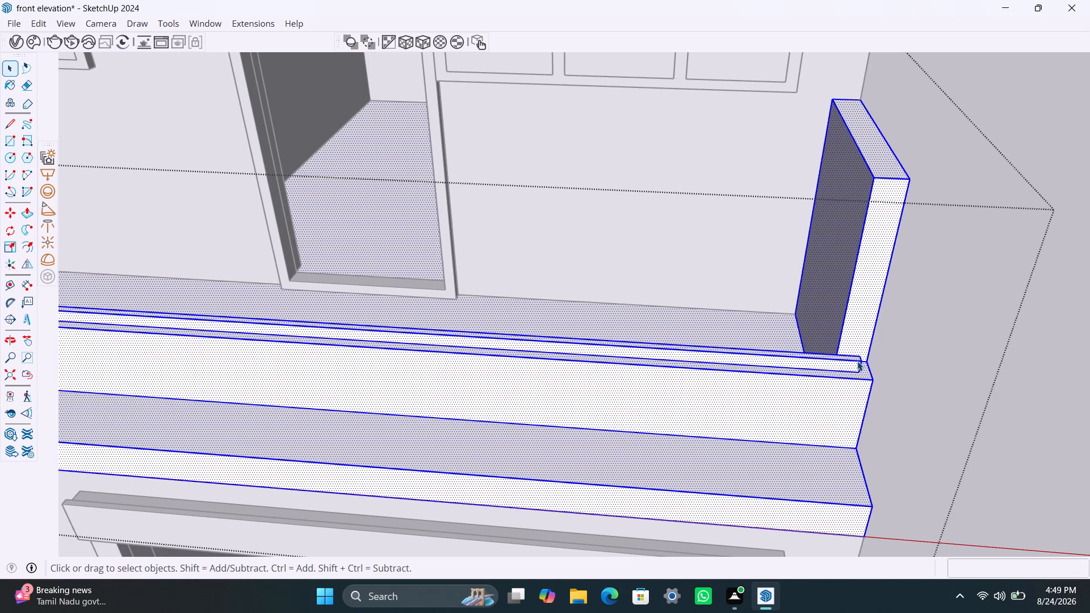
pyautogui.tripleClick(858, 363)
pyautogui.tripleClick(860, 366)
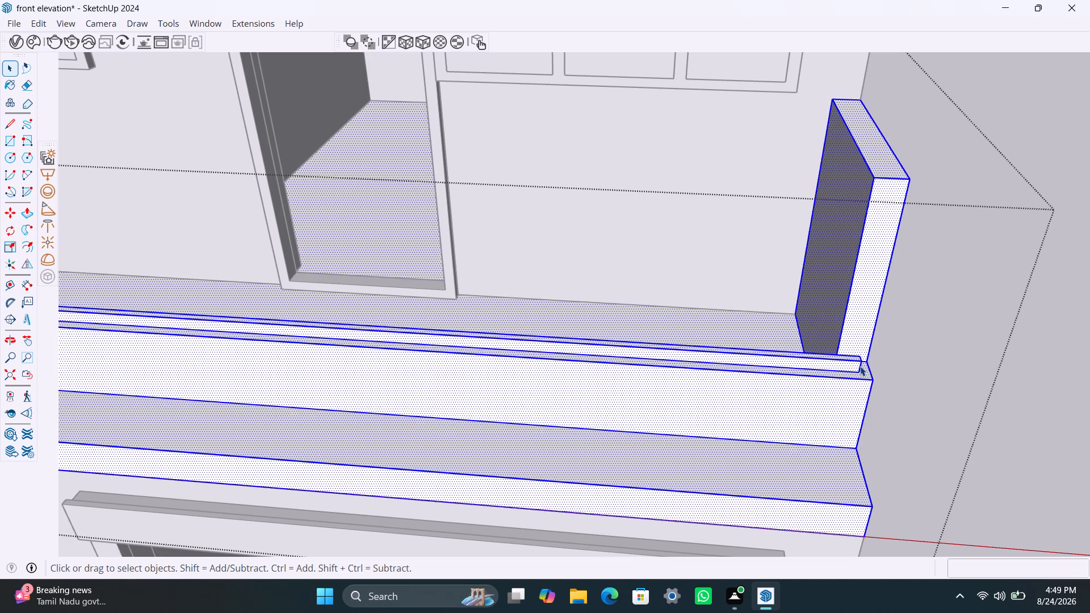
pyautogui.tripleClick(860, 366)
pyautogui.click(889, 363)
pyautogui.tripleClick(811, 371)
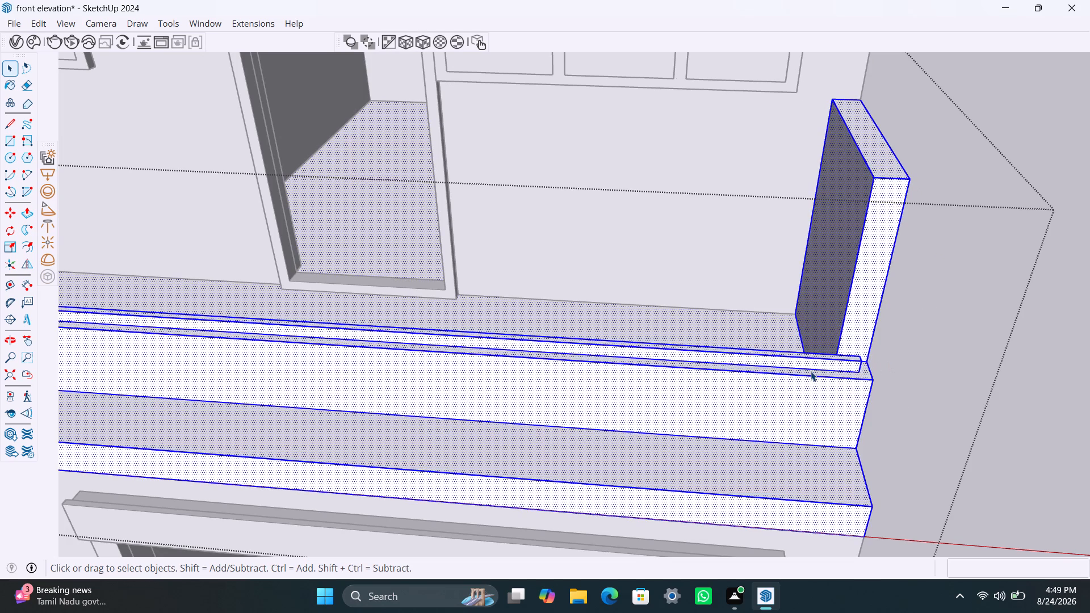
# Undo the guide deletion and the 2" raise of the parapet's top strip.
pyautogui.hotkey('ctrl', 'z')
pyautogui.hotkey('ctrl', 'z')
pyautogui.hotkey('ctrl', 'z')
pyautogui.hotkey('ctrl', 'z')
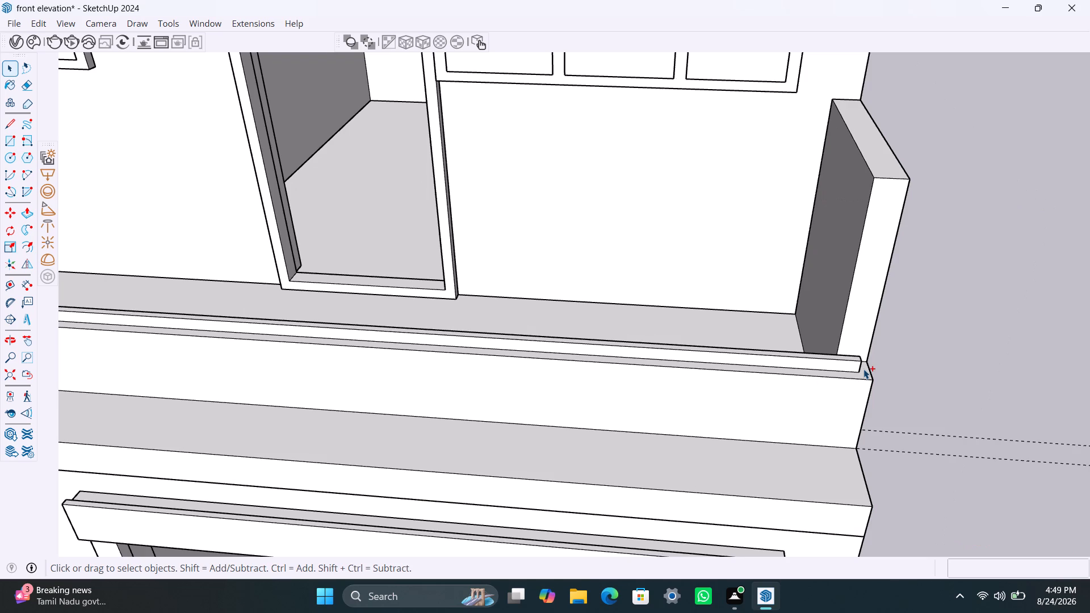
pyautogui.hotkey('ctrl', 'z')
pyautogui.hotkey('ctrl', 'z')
# Make a group of the flat inset strip's face and edges on the parapet top.
pyautogui.doubleClick(833, 367)
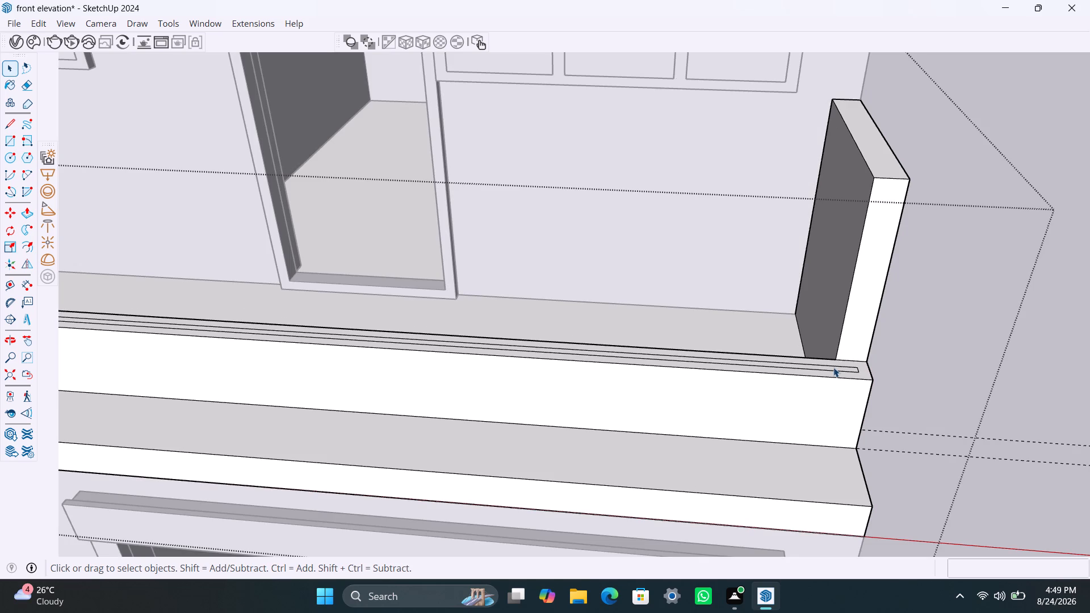
pyautogui.doubleClick(833, 368)
pyautogui.rightClick(831, 367)
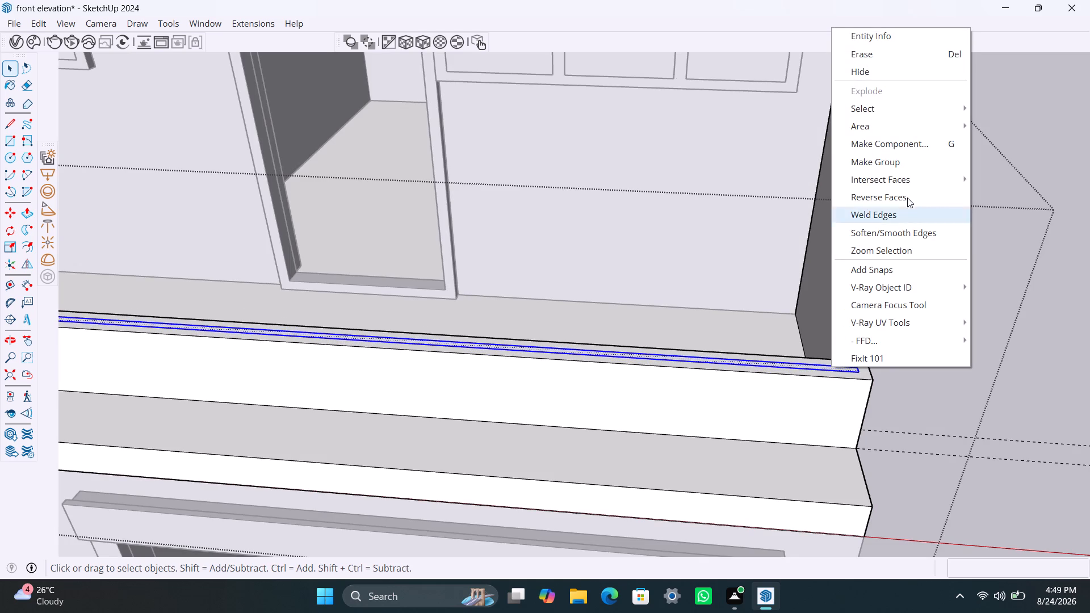
pyautogui.click(896, 163)
# Raise the grouped inset strip on the parapet top by 2" with Push/Pull.
pyautogui.scroll(6, 829, 367)
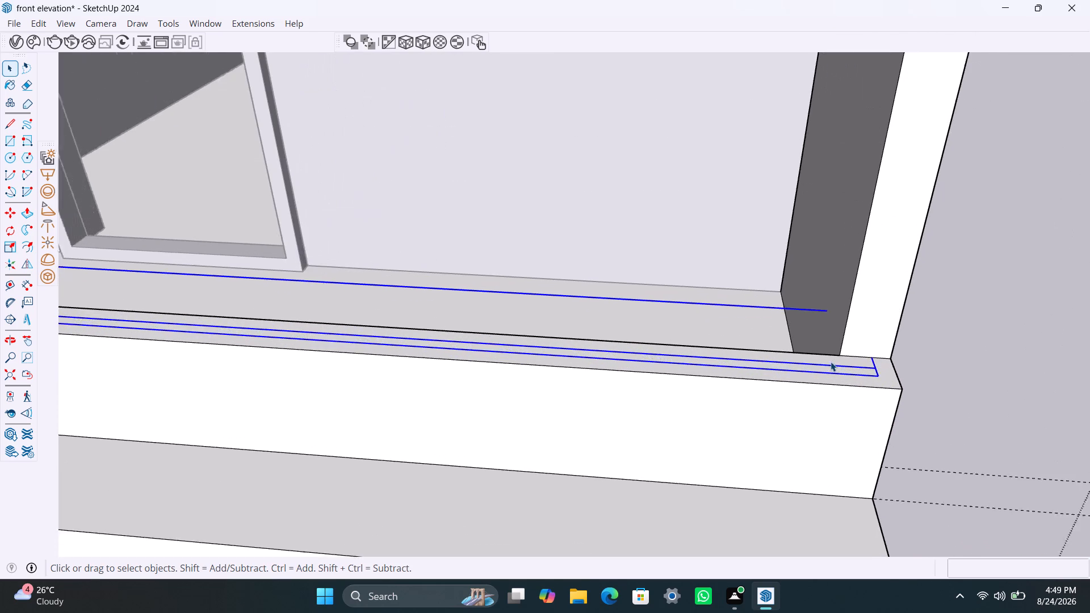
pyautogui.scroll(1, 831, 362)
pyautogui.tripleClick(833, 369)
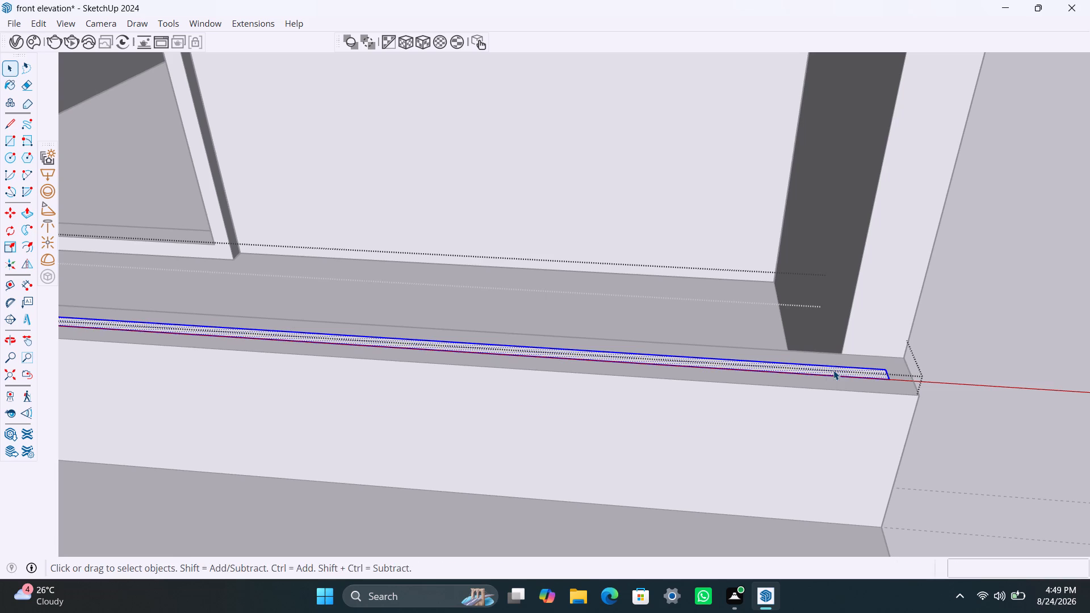
pyautogui.press('p')
pyautogui.click(833, 370)
pyautogui.press('1')
pyautogui.press('BackSpace')
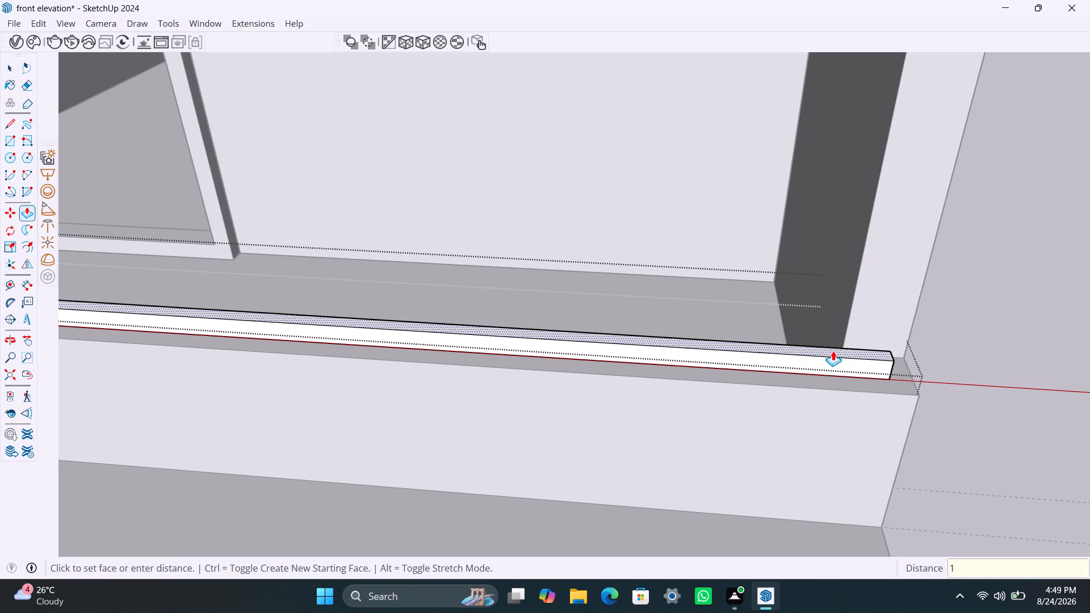
pyautogui.write('2"')
pyautogui.press('Return')
pyautogui.press('space')
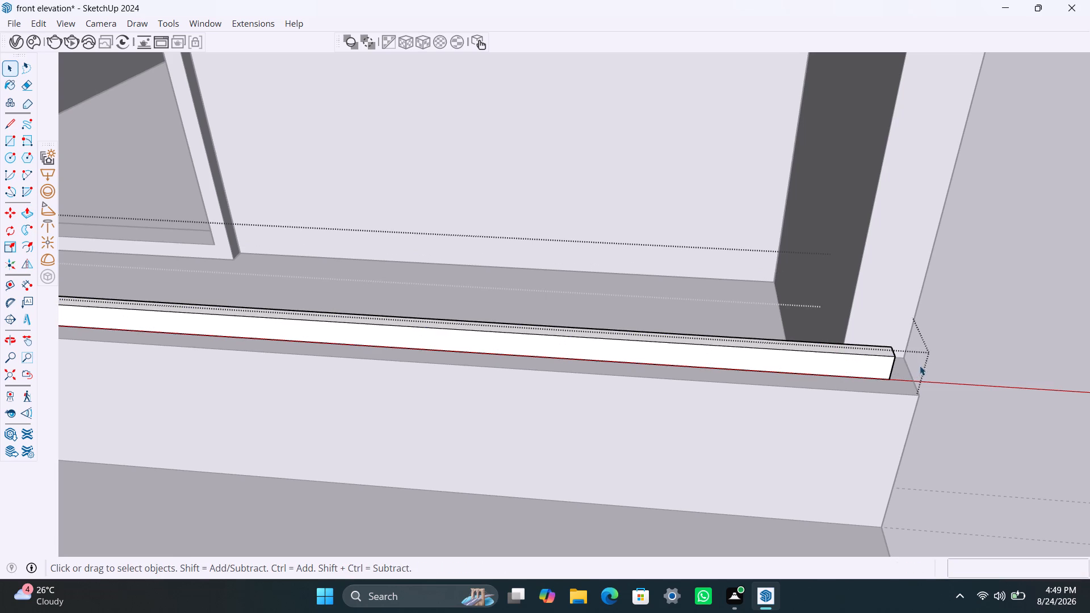
pyautogui.scroll(-5, 936, 334)
pyautogui.click(1005, 321)
# Copy the raised strip group 2" straight up so the copy sits on top of the original strip.
pyautogui.click(880, 350)
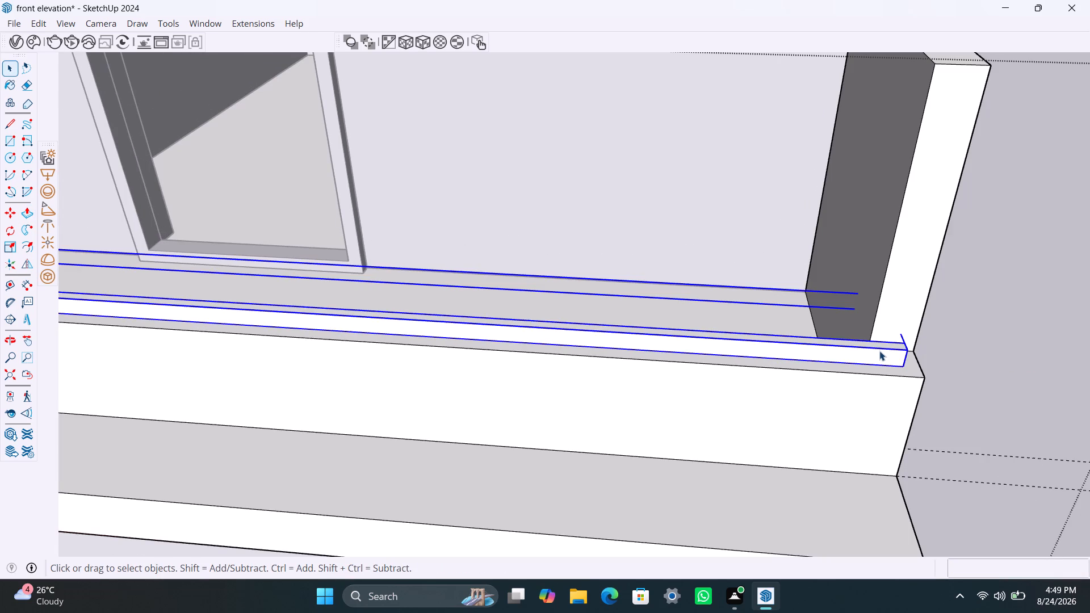
pyautogui.press('m')
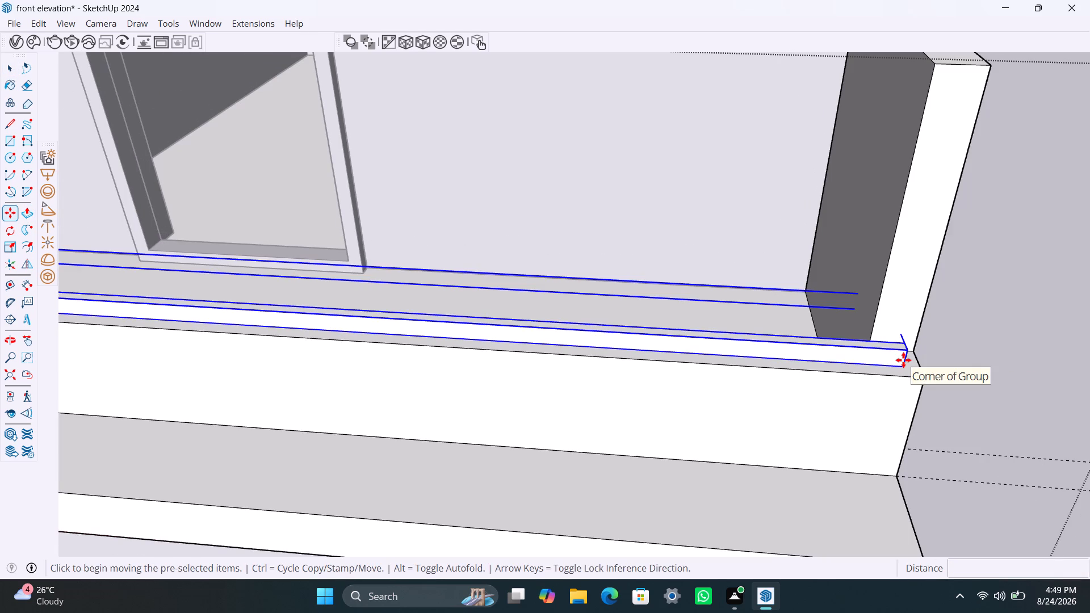
pyautogui.click(904, 366)
pyautogui.click(907, 343)
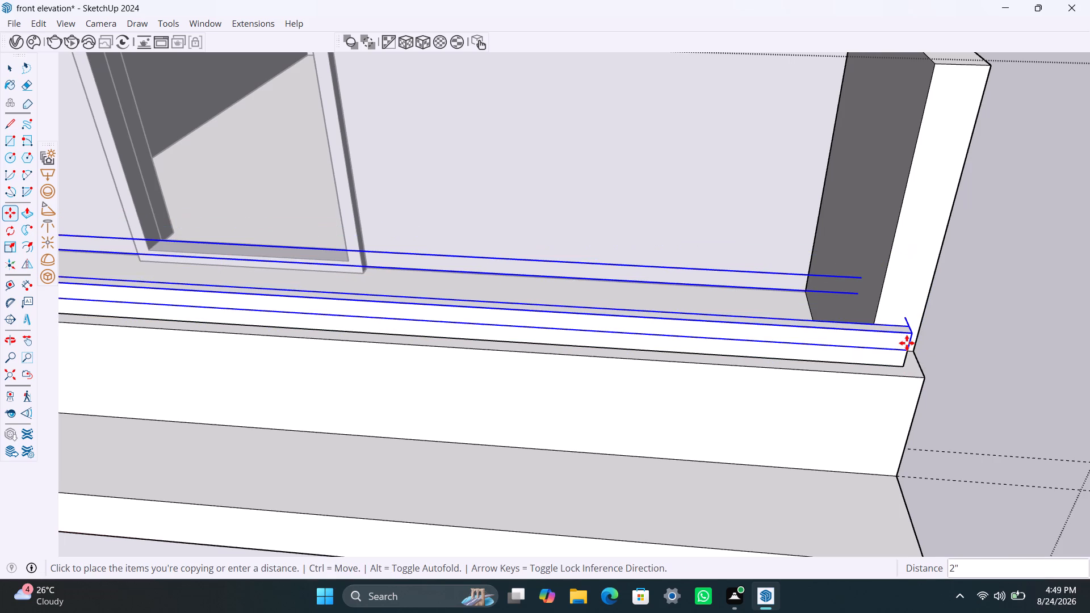
pyautogui.press('space')
# Extrude the top face of the copied strip upward by 1'10" to form a tall balcony panel.
pyautogui.tripleClick(804, 324)
pyautogui.click(803, 323)
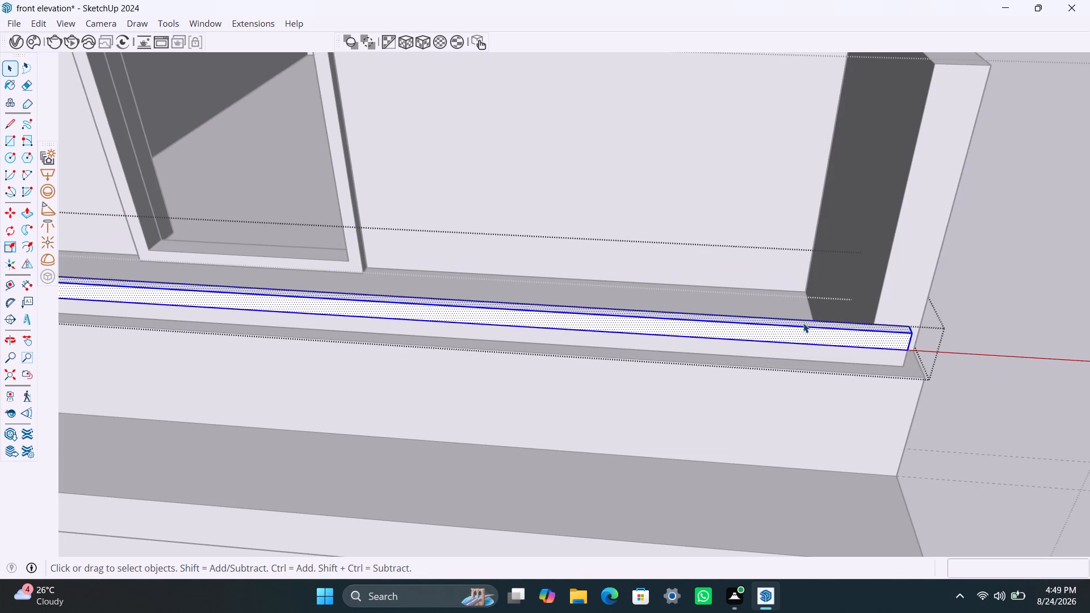
pyautogui.click(797, 323)
pyautogui.press('p')
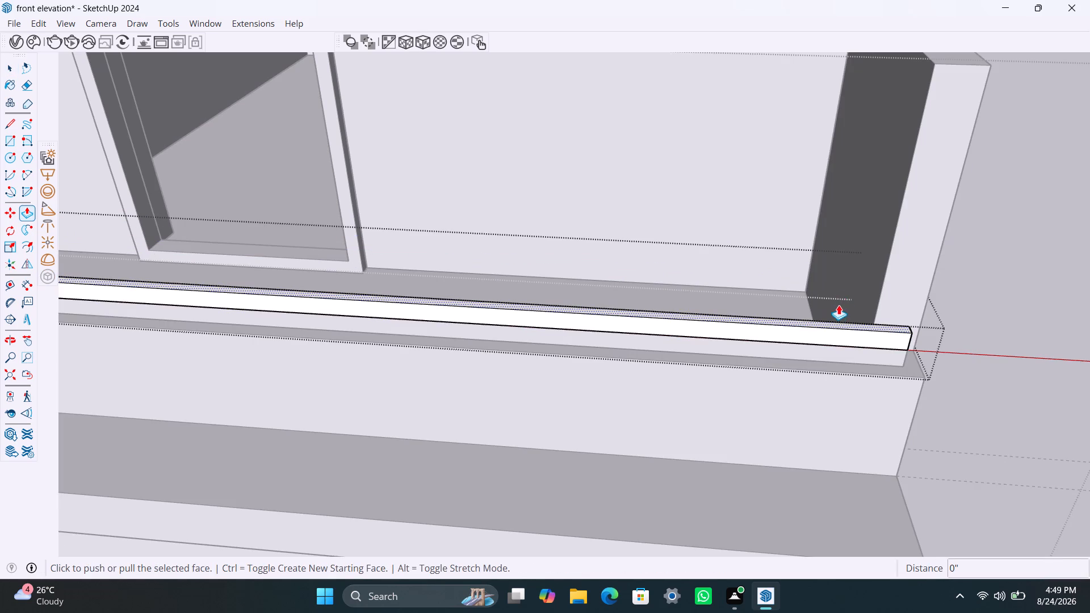
pyautogui.click(836, 317)
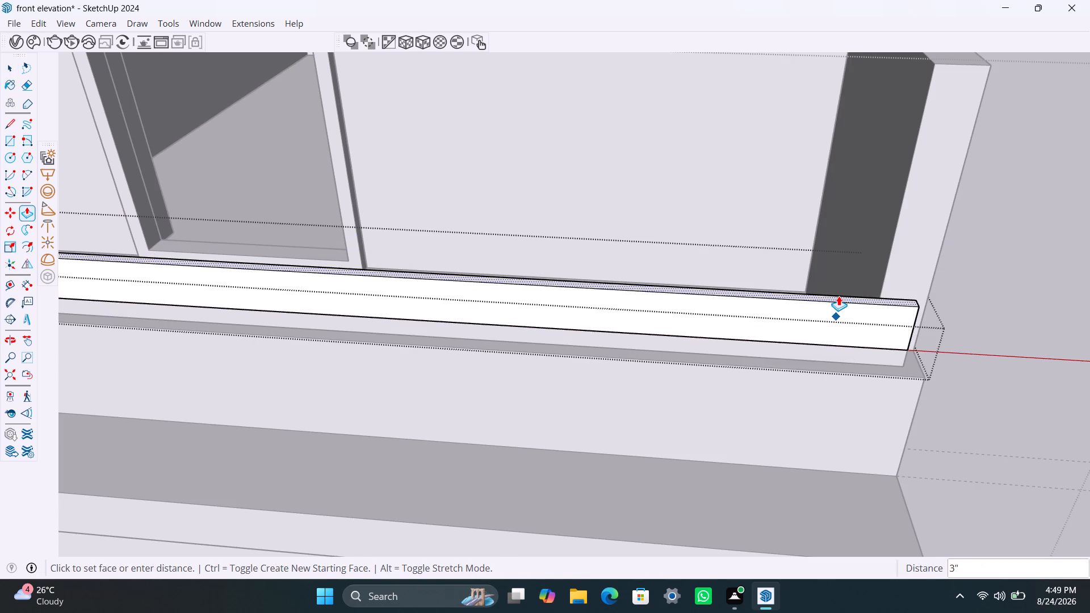
pyautogui.write('1\'10"')
pyautogui.press('Return')
pyautogui.press('space')
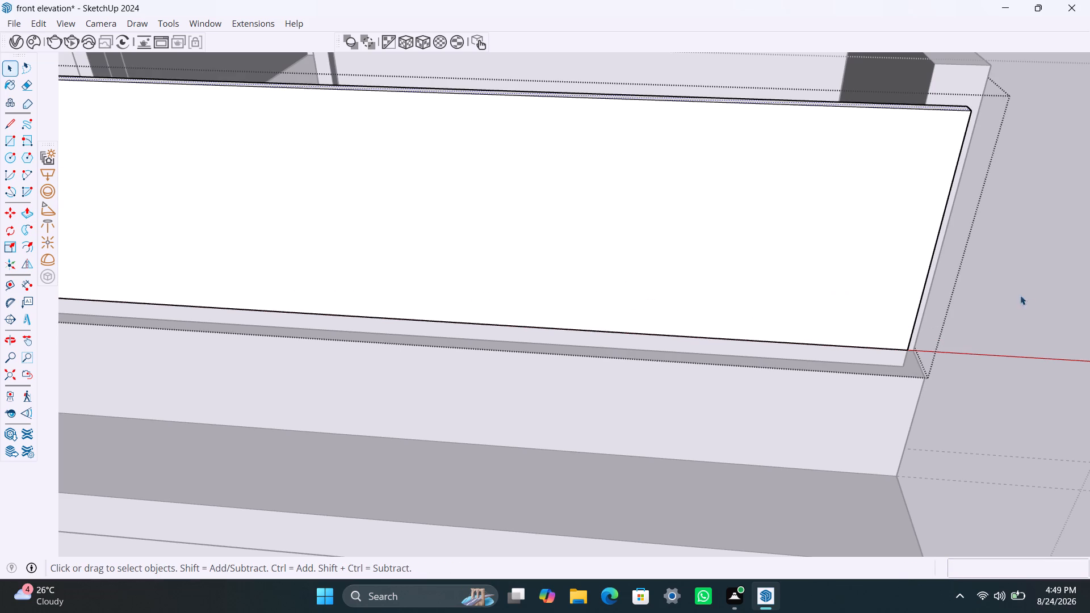
pyautogui.click(1018, 275)
# Pull the front end face of the far side wall forward about 1 7/16" behind the tall panel.
pyautogui.scroll(-3, 1005, 238)
pyautogui.moveTo(983, 247); pyautogui.dragTo(866, 224, button='middle')
pyautogui.scroll(3, 1008, 404)
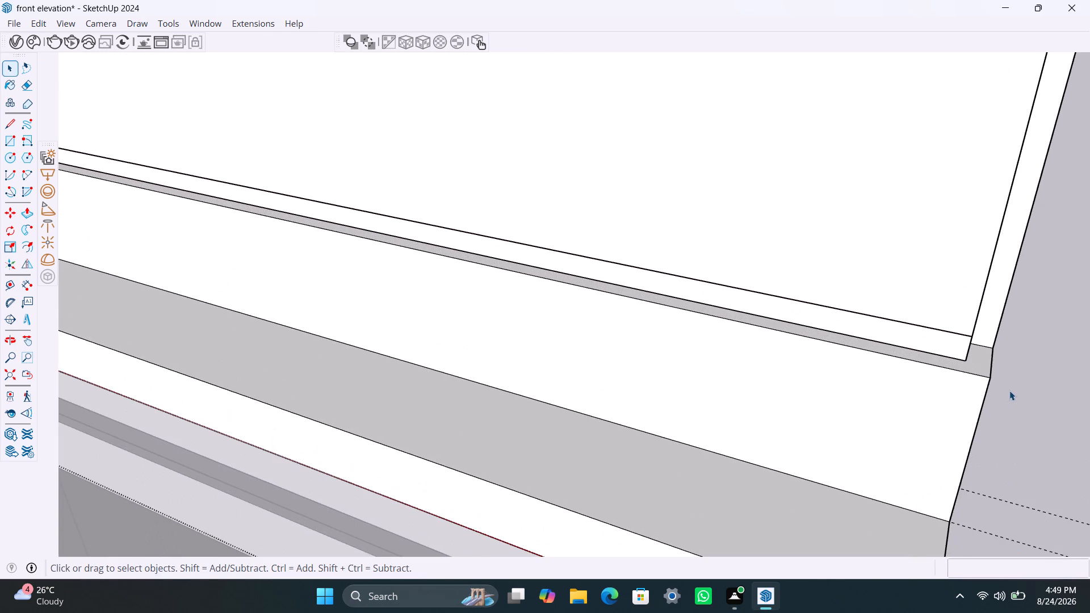
pyautogui.keyDown('shift'); pyautogui.moveTo(1010, 390); pyautogui.dragTo(802, 354, button='middle'); pyautogui.keyUp('shift')
pyautogui.scroll(4, 882, 342)
pyautogui.moveTo(889, 350); pyautogui.dragTo(889, 350, button='middle')
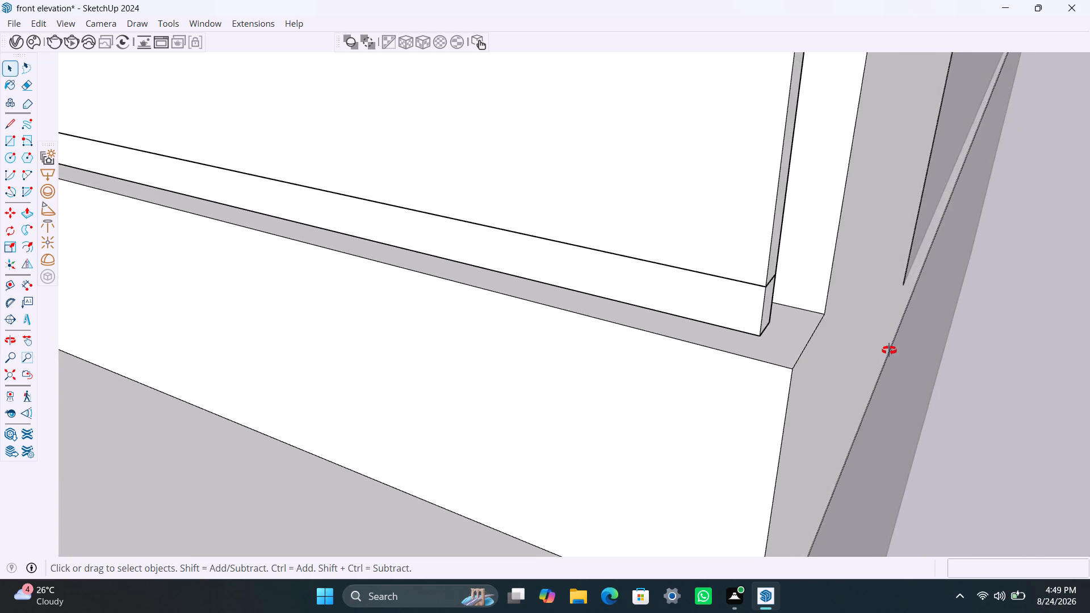
pyautogui.moveTo(889, 350); pyautogui.dragTo(751, 405, button='middle')
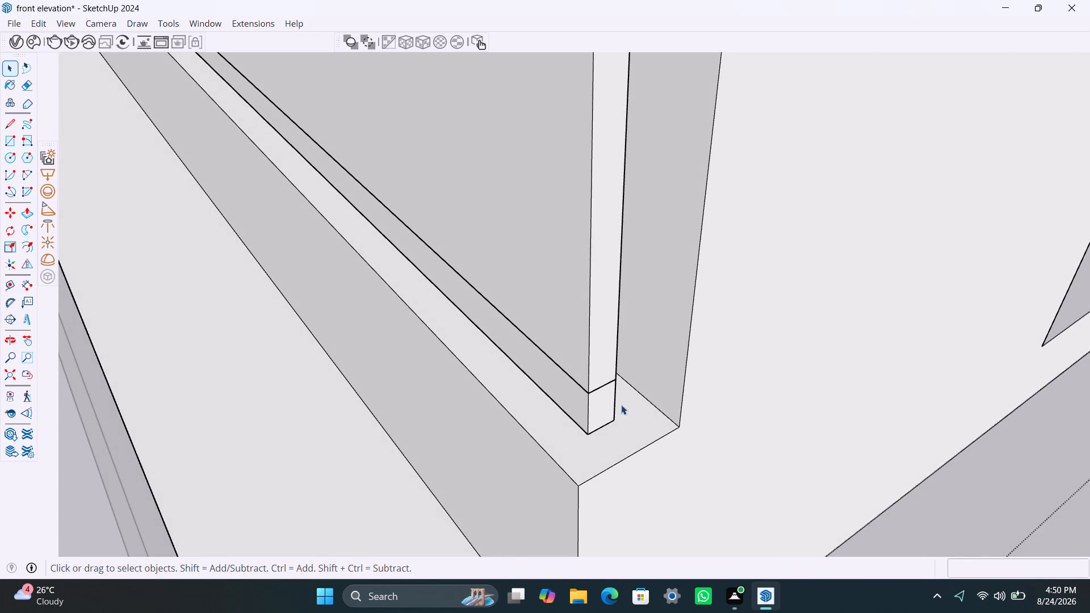
pyautogui.scroll(-2, 629, 394)
pyautogui.moveTo(641, 407); pyautogui.dragTo(501, 419, button='middle')
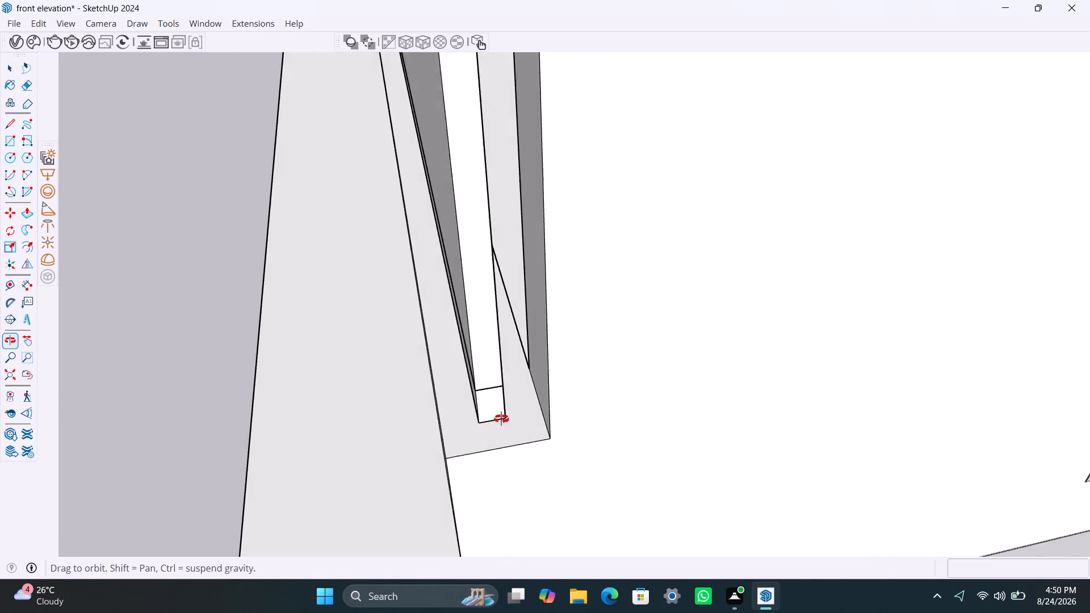
pyautogui.moveTo(501, 419); pyautogui.dragTo(548, 423, button='middle')
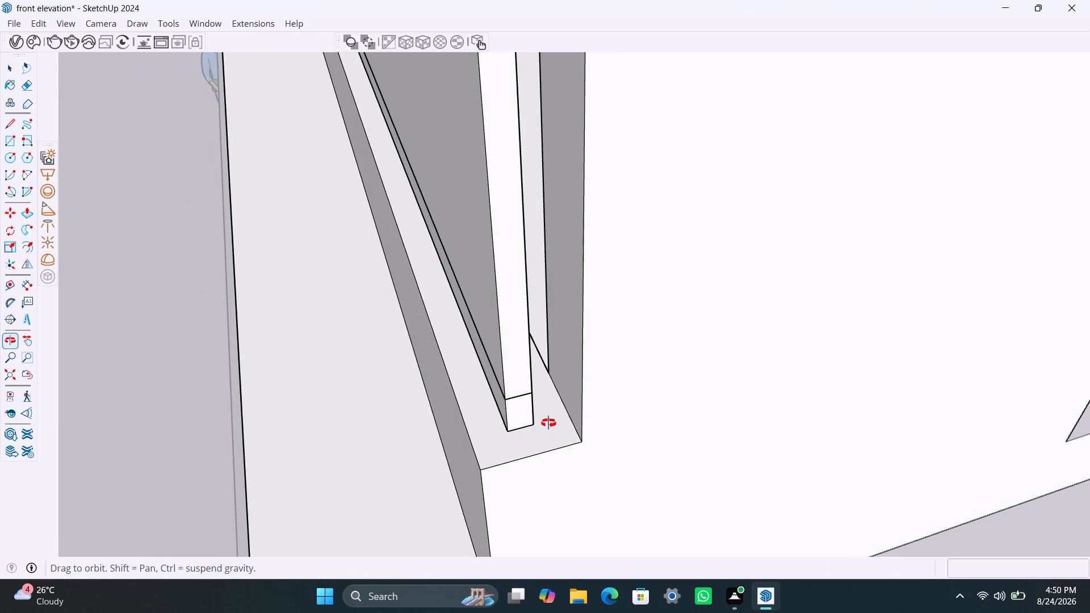
pyautogui.moveTo(548, 423); pyautogui.dragTo(842, 399, button='middle')
pyautogui.scroll(-11, 803, 391)
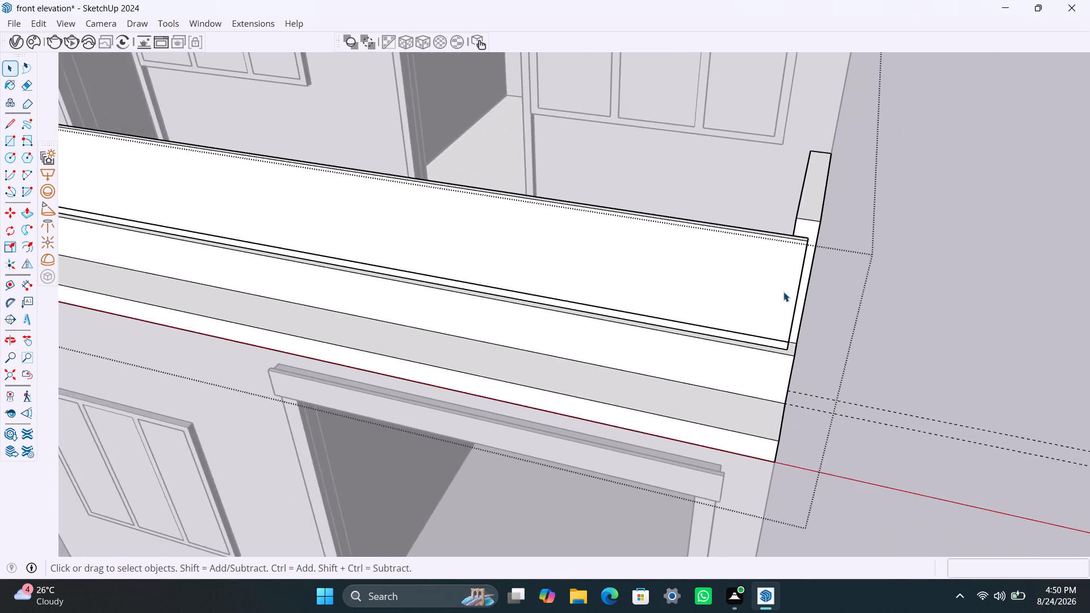
pyautogui.scroll(-3, 770, 267)
pyautogui.scroll(5, 800, 239)
pyautogui.click(796, 236)
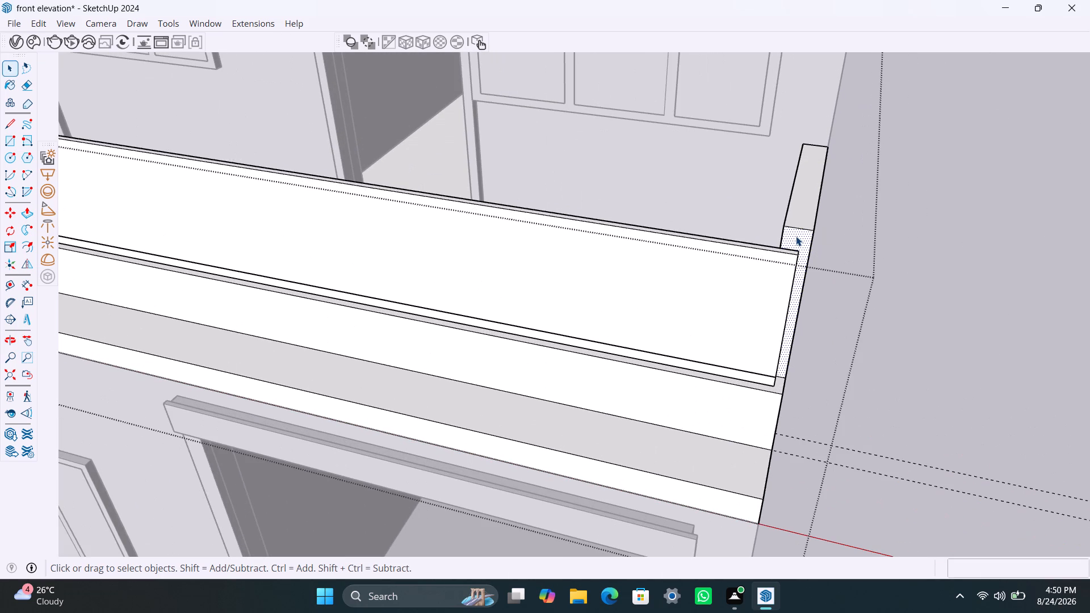
pyautogui.press('p')
pyautogui.click(796, 236)
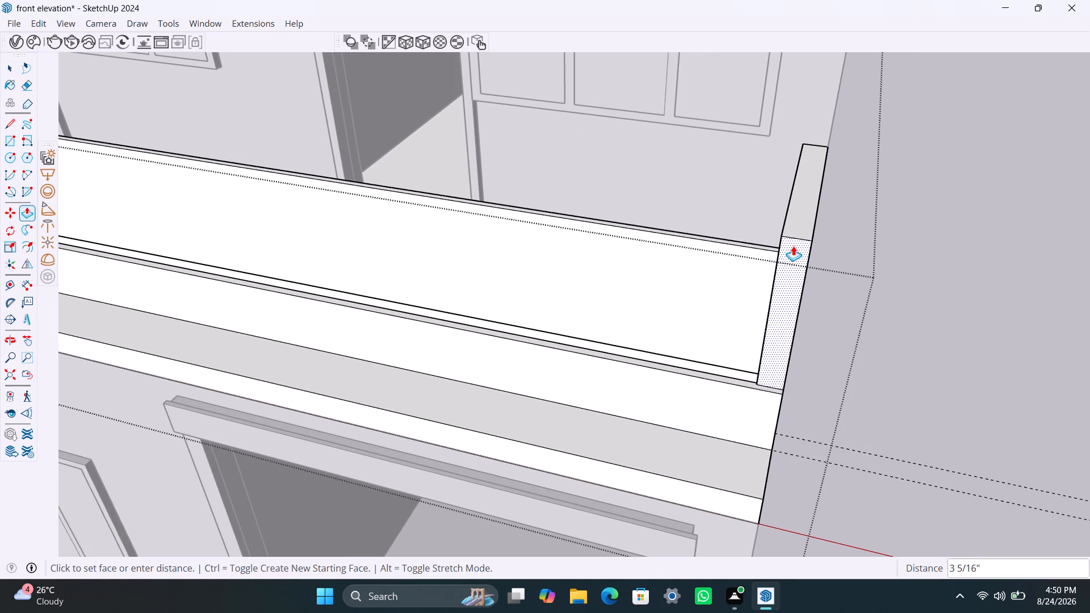
pyautogui.click(799, 241)
pyautogui.press('space')
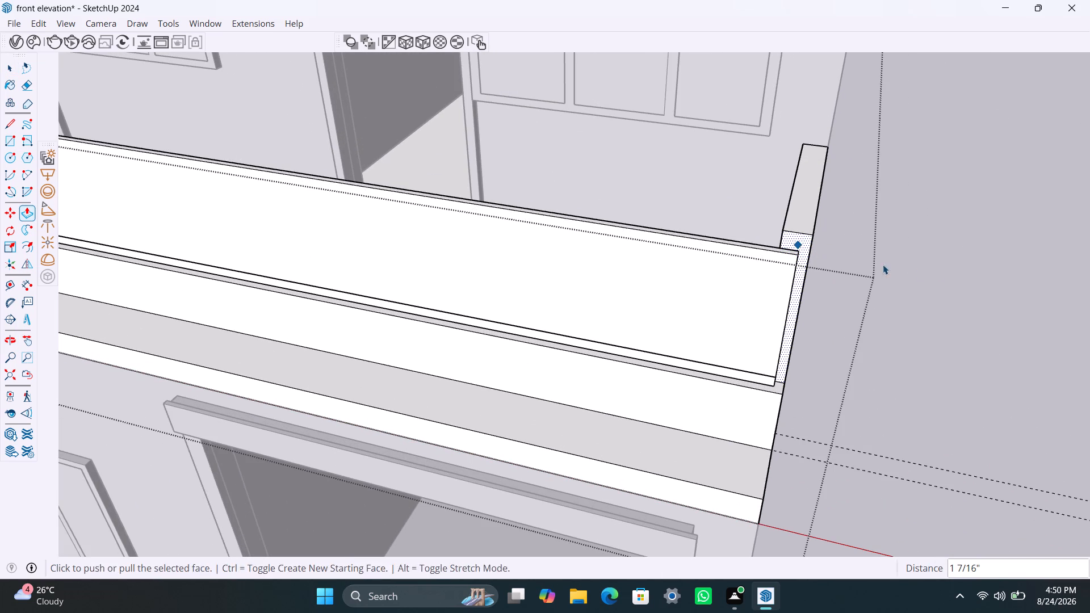
pyautogui.click(940, 270)
# Pull the far side wall's front end face forward about another 1/4" towards the tall panel.
pyautogui.scroll(2, 809, 306)
pyautogui.moveTo(808, 306); pyautogui.dragTo(581, 303, button='middle')
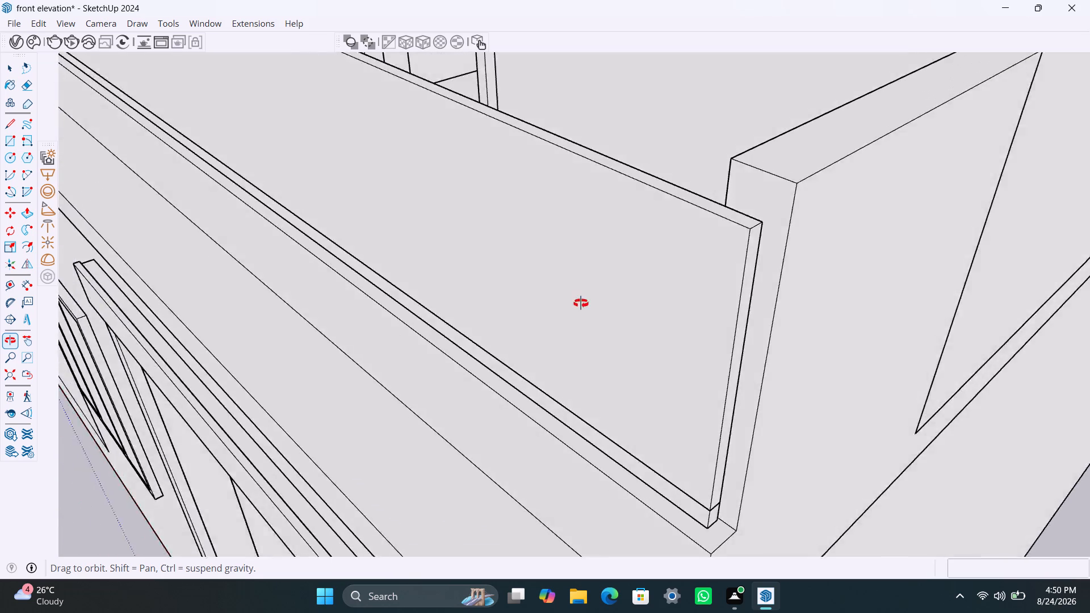
pyautogui.moveTo(581, 303); pyautogui.dragTo(488, 300, button='middle')
pyautogui.scroll(5, 676, 296)
pyautogui.moveTo(684, 261); pyautogui.dragTo(641, 263, button='middle')
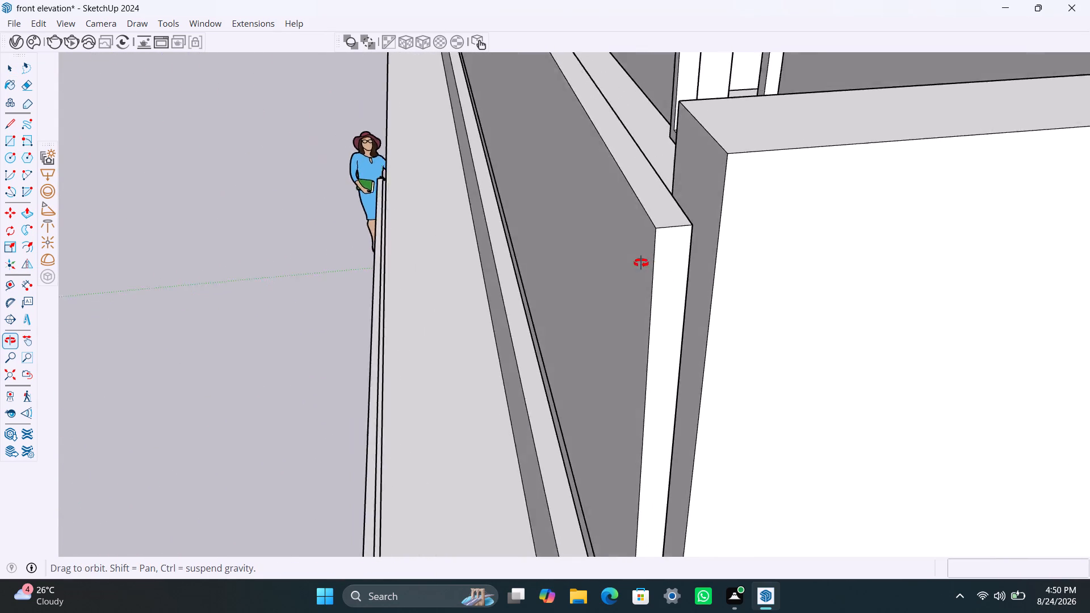
pyautogui.moveTo(641, 263); pyautogui.dragTo(527, 282, button='middle')
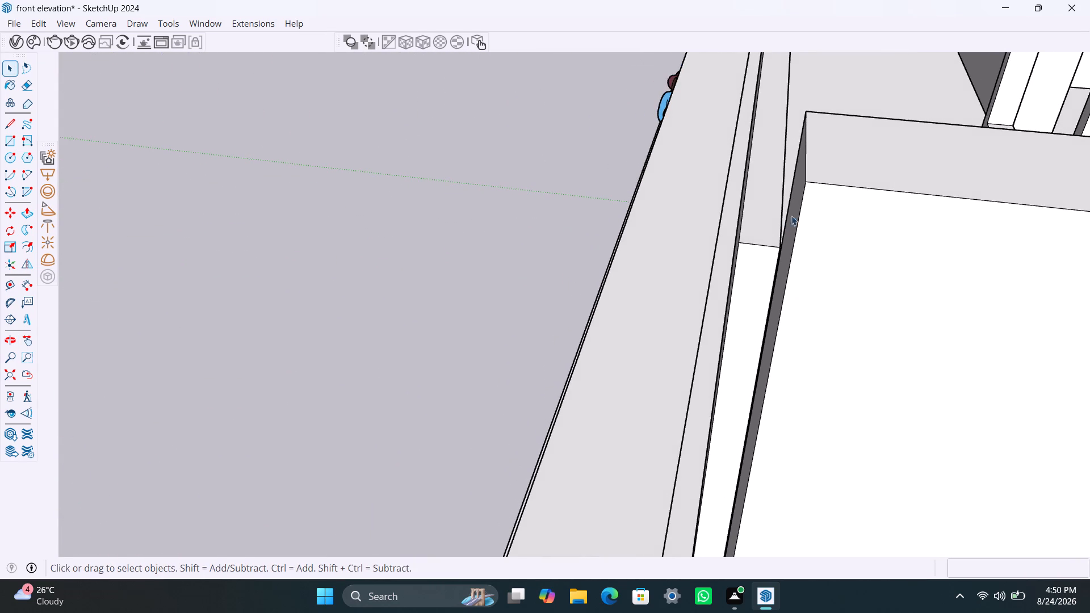
pyautogui.click(795, 215)
pyautogui.doubleClick(804, 210)
pyautogui.doubleClick(796, 209)
pyautogui.click(796, 209)
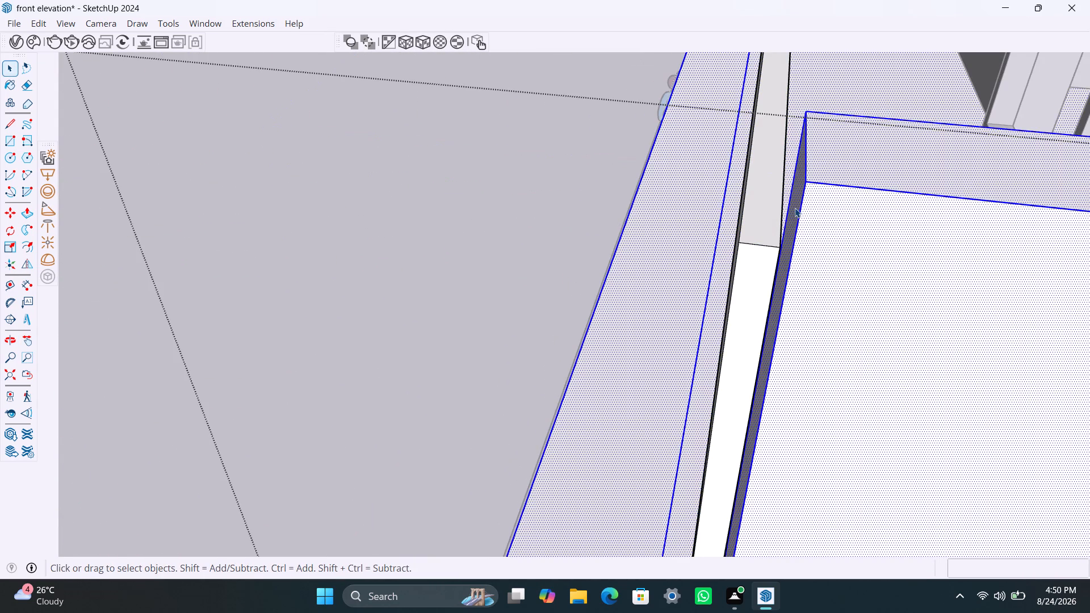
pyautogui.click(795, 208)
pyautogui.click(797, 201)
pyautogui.press('p')
pyautogui.click(799, 203)
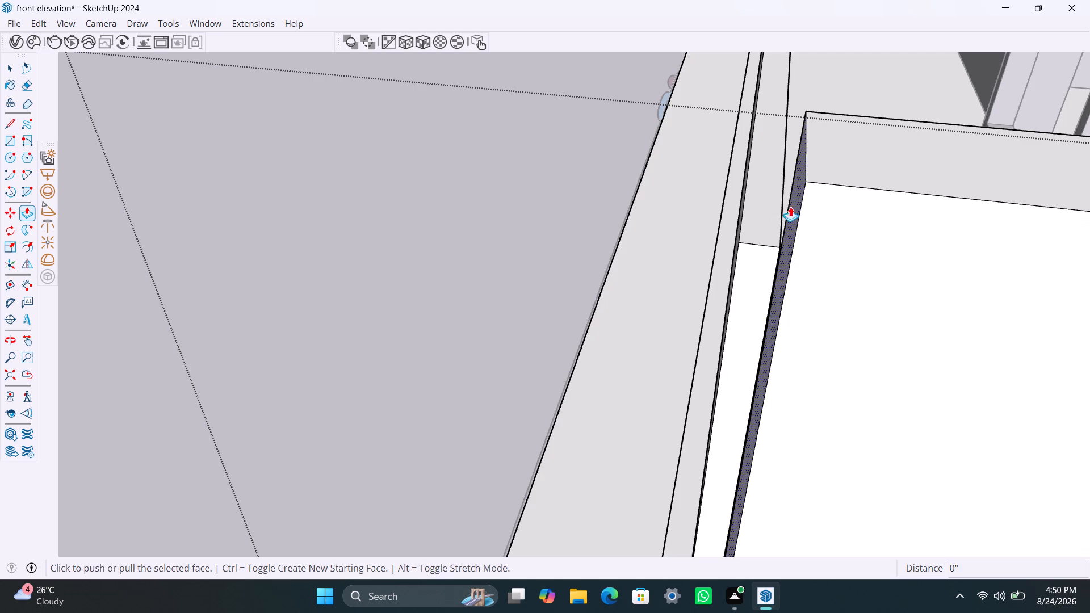
pyautogui.click(774, 245)
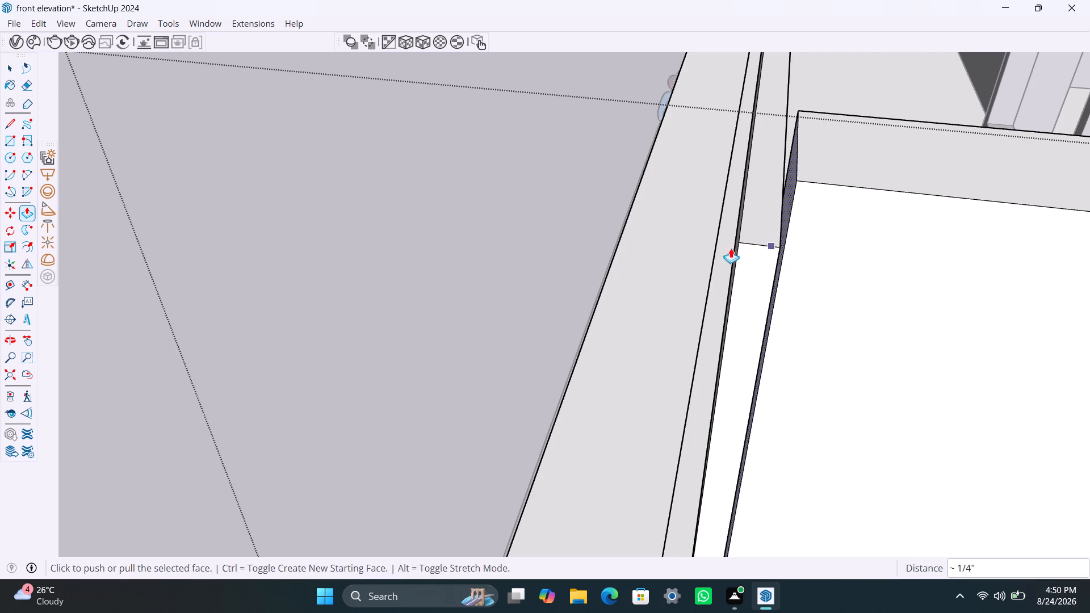
pyautogui.press('space')
pyautogui.click(571, 177)
# Examine both ends of the balcony panel, at the far side wall and the tower side, and the overall facade.
pyautogui.scroll(4, 781, 287)
pyautogui.moveTo(803, 299); pyautogui.dragTo(905, 306, button='middle')
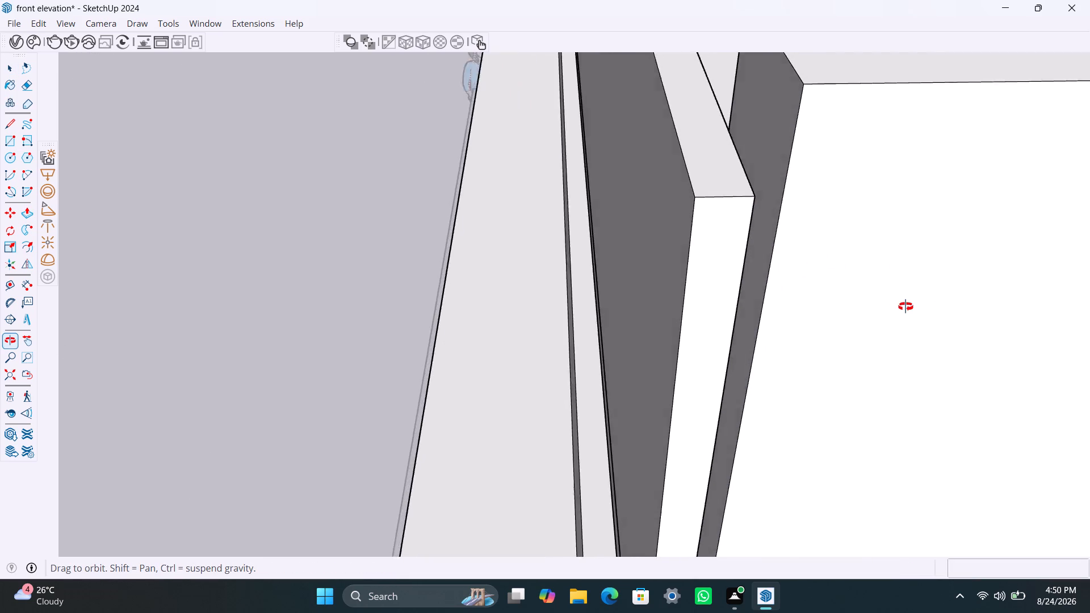
pyautogui.moveTo(905, 306); pyautogui.dragTo(872, 310, button='middle')
pyautogui.scroll(-20, 871, 305)
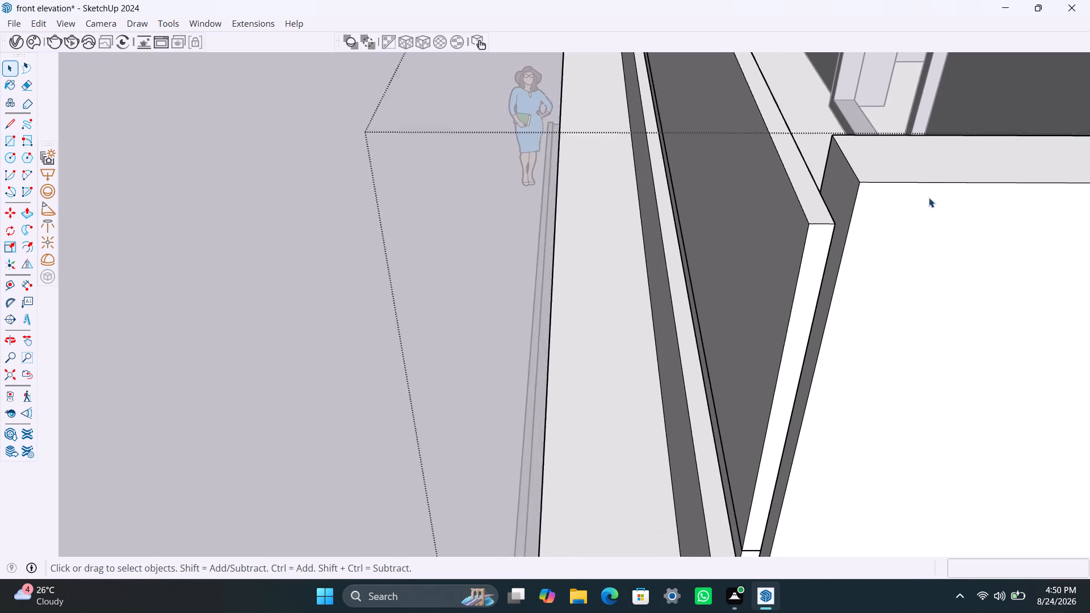
pyautogui.scroll(-7, 929, 198)
pyautogui.scroll(-13, 884, 306)
pyautogui.moveTo(844, 347); pyautogui.dragTo(1087, 377, button='middle')
pyautogui.scroll(1, 1075, 373)
pyautogui.scroll(-5, 840, 308)
pyautogui.moveTo(682, 304); pyautogui.dragTo(795, 331, button='middle')
pyautogui.scroll(-4, 715, 282)
pyautogui.moveTo(680, 177); pyautogui.dragTo(754, 232, button='middle')
pyautogui.scroll(-1, 684, 192)
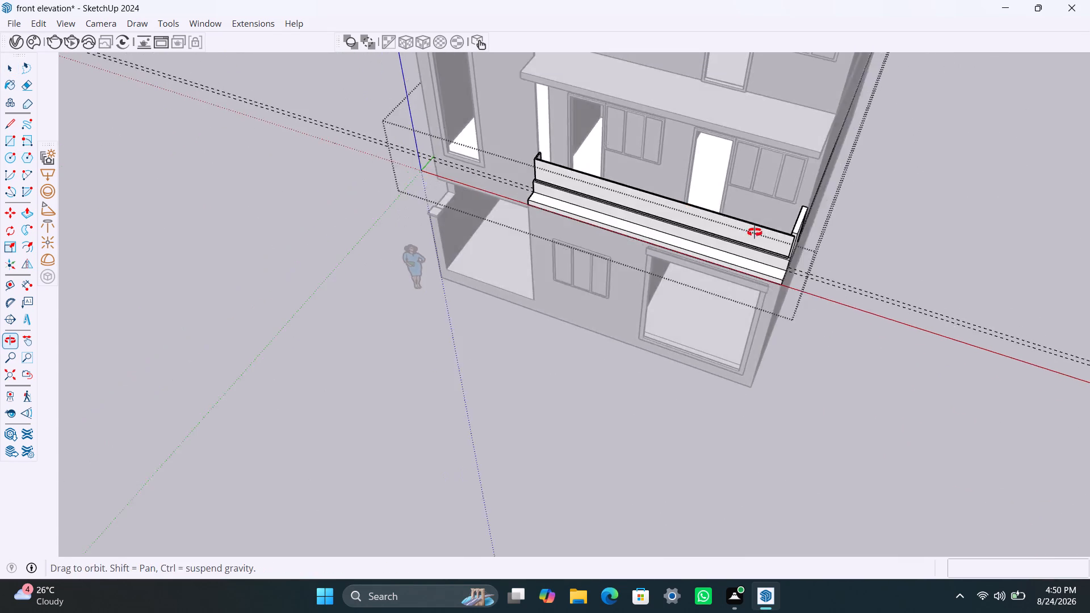
pyautogui.moveTo(754, 232); pyautogui.dragTo(813, 252, button='middle')
pyautogui.scroll(7, 540, 192)
pyautogui.moveTo(528, 191); pyautogui.dragTo(710, 213, button='middle')
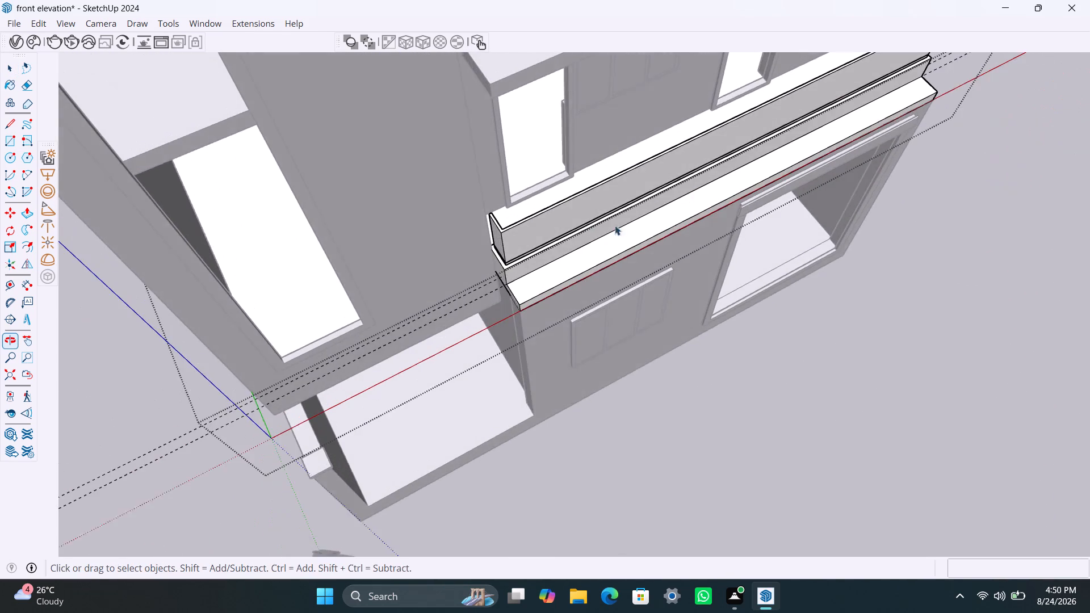
pyautogui.scroll(3, 547, 229)
pyautogui.moveTo(468, 251); pyautogui.dragTo(418, 279, button='middle')
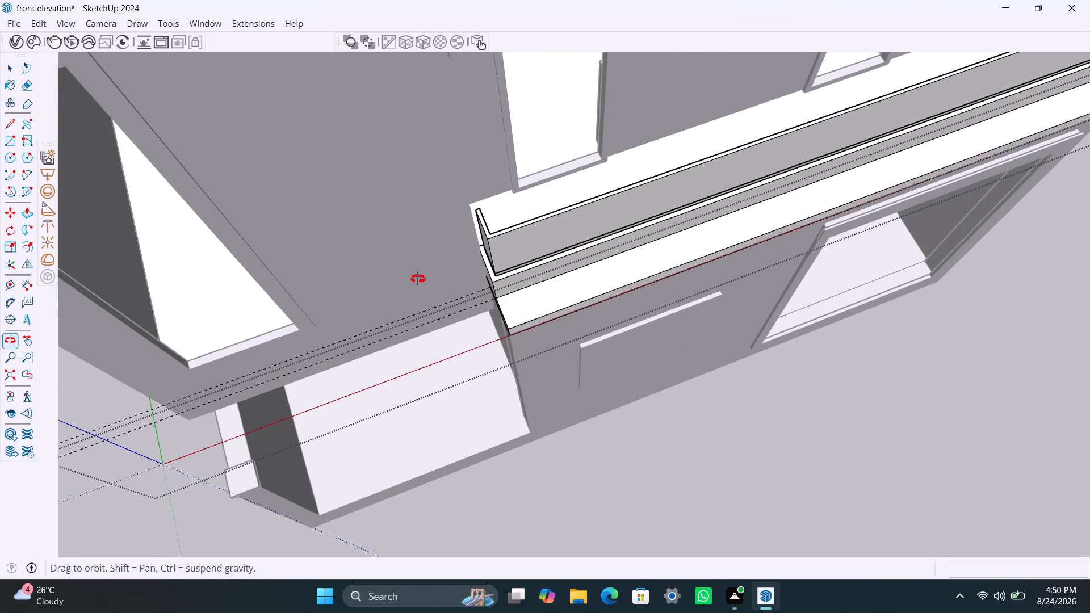
pyautogui.moveTo(418, 279); pyautogui.dragTo(401, 283, button='middle')
pyautogui.scroll(3, 469, 246)
pyautogui.moveTo(485, 247); pyautogui.dragTo(462, 256, button='middle')
pyautogui.scroll(4, 486, 218)
pyautogui.scroll(-3, 554, 227)
pyautogui.moveTo(539, 224); pyautogui.dragTo(509, 223, button='middle')
pyautogui.scroll(-19, 512, 223)
pyautogui.moveTo(683, 255); pyautogui.dragTo(624, 165, button='middle')
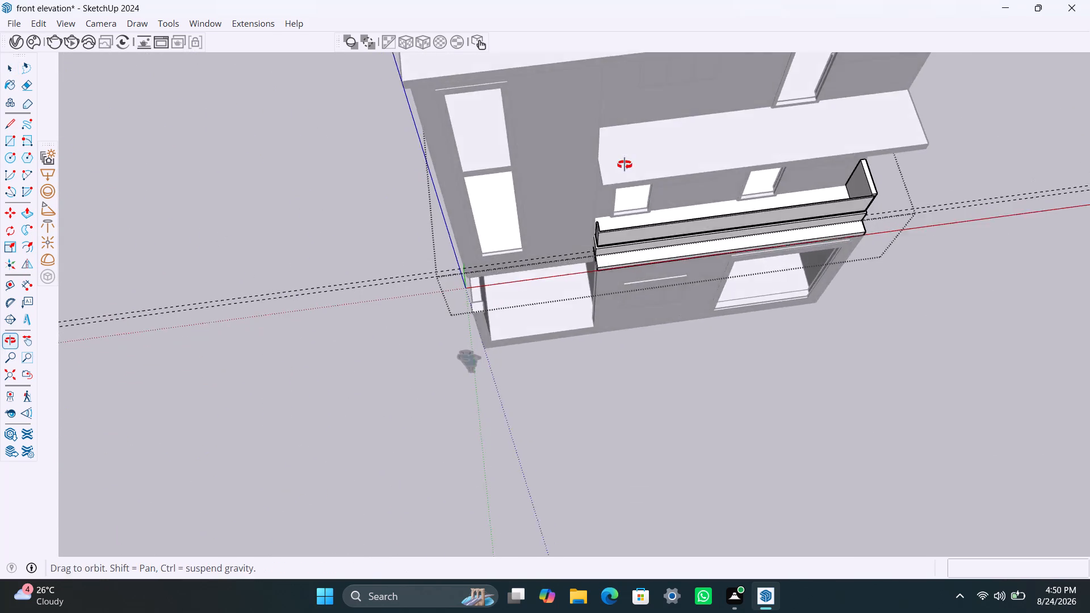
pyautogui.moveTo(624, 165); pyautogui.dragTo(572, 121, button='middle')
pyautogui.scroll(-3, 672, 281)
pyautogui.moveTo(715, 319); pyautogui.dragTo(669, 277, button='middle')
pyautogui.scroll(2, 754, 291)
# Copy the thin strip at the tall balcony panel's base upward about 2'3" to cap the panel's top edge.
pyautogui.click(935, 267)
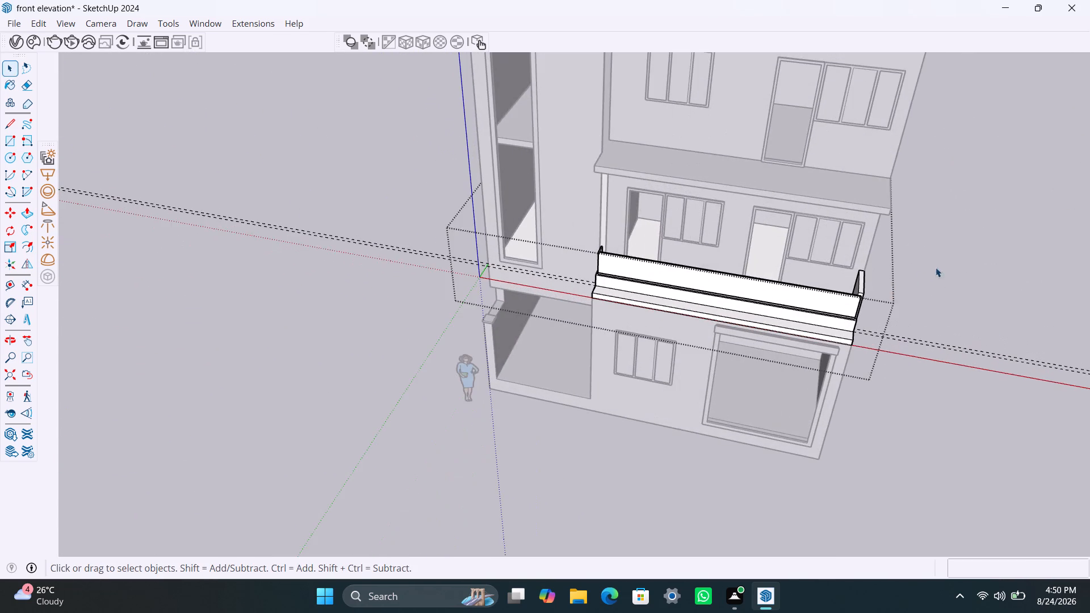
pyautogui.scroll(11, 824, 342)
pyautogui.click(875, 295)
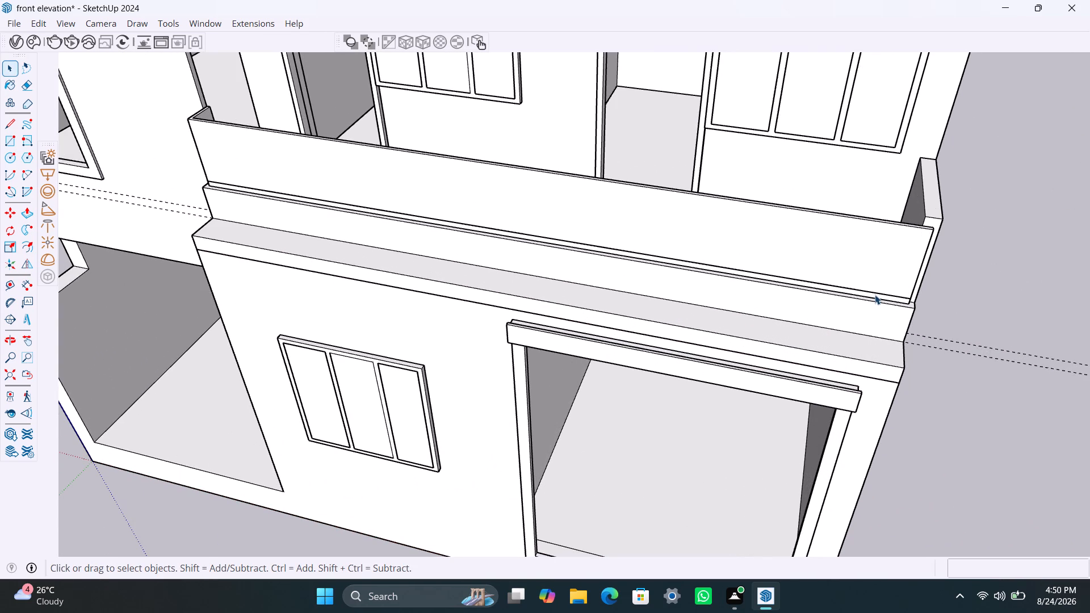
pyautogui.tripleClick(875, 295)
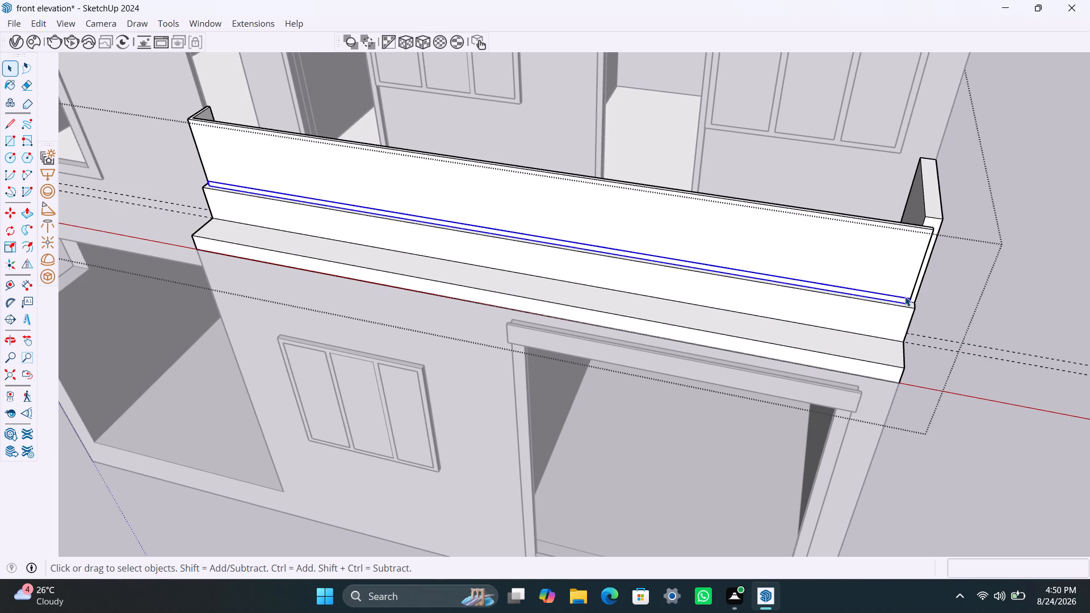
pyautogui.press('m')
pyautogui.click(911, 305)
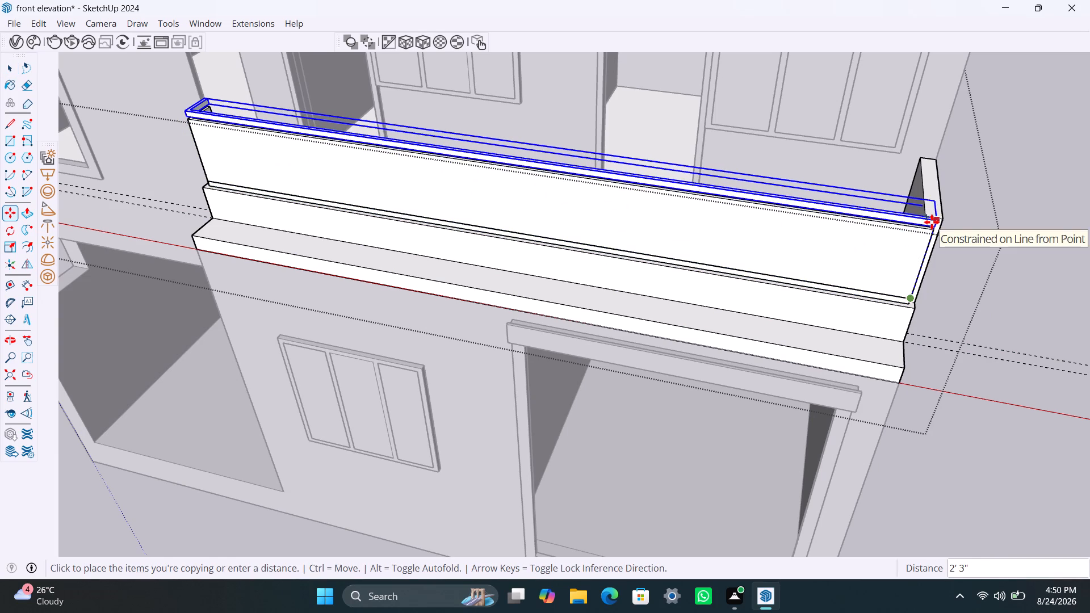
pyautogui.click(932, 222)
pyautogui.press('space')
pyautogui.click(1036, 246)
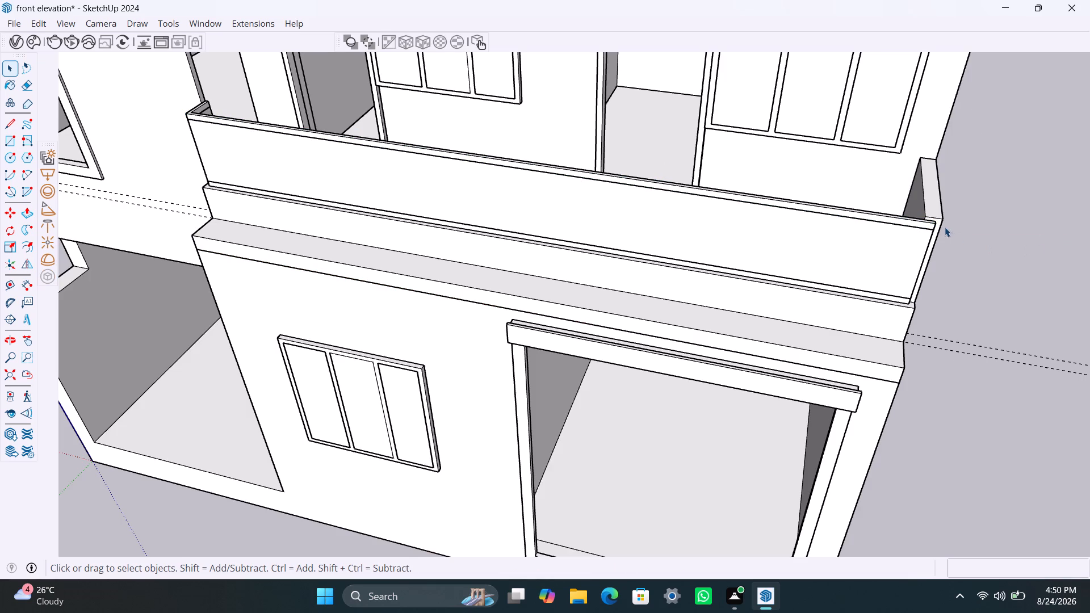
# Examine the panel's top strip at the far side wall, the tower-side end of the parapet, and the overall facade.
pyautogui.scroll(4, 874, 212)
pyautogui.moveTo(960, 263); pyautogui.dragTo(915, 263, button='middle')
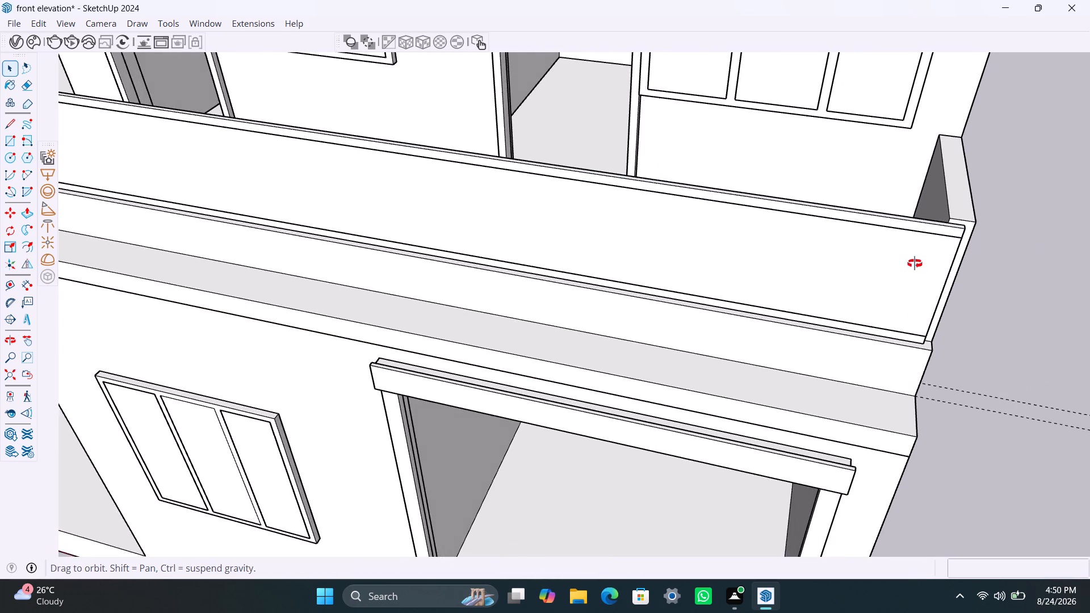
pyautogui.moveTo(915, 263); pyautogui.dragTo(737, 223, button='middle')
pyautogui.scroll(13, 861, 325)
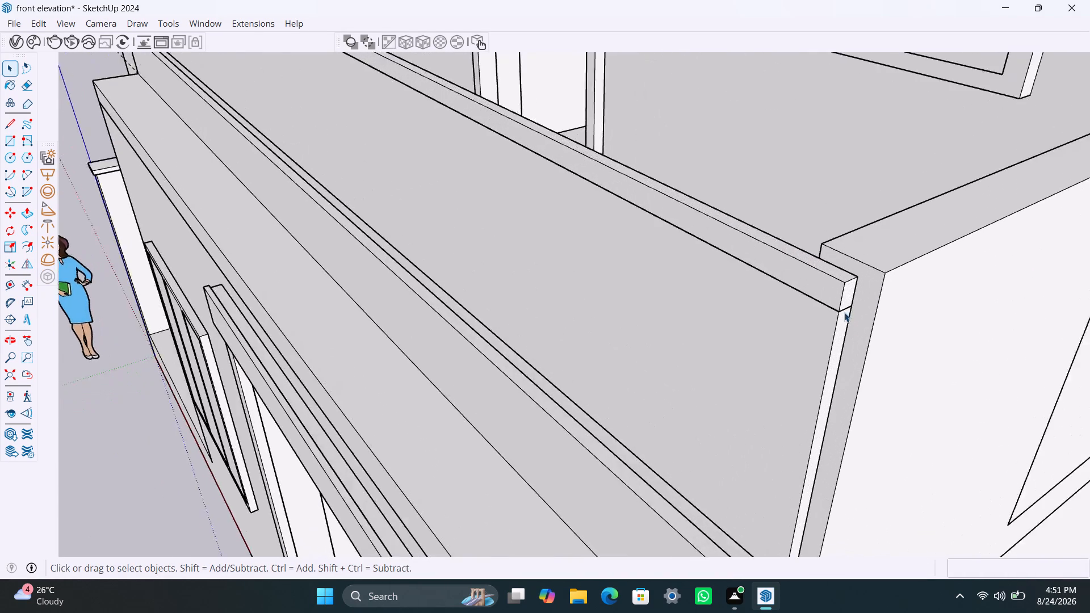
pyautogui.scroll(7, 844, 312)
pyautogui.scroll(-20, 842, 306)
pyautogui.scroll(-12, 842, 306)
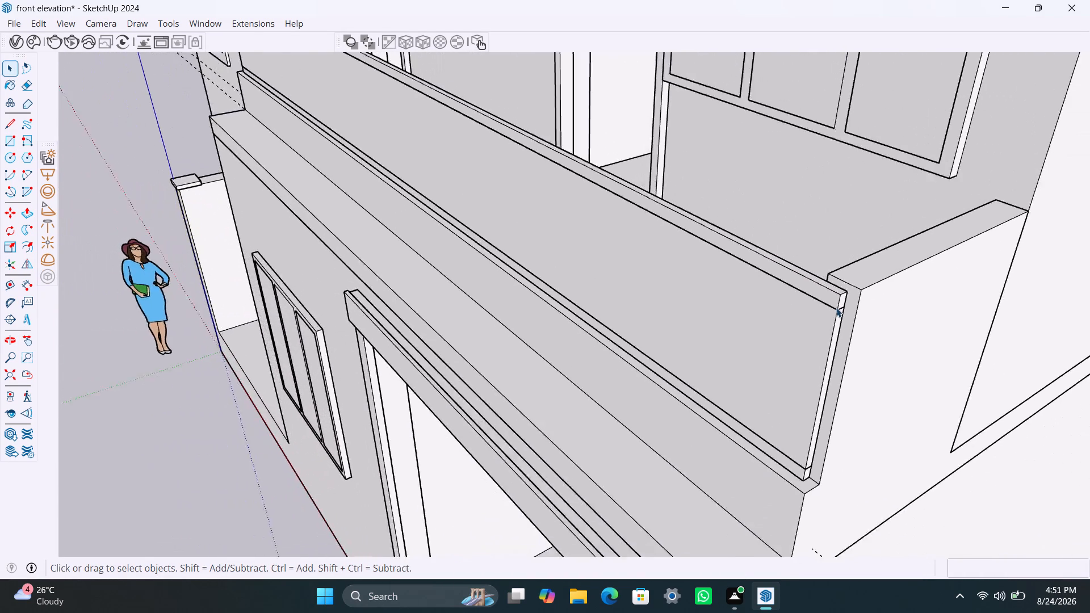
pyautogui.scroll(-13, 836, 308)
pyautogui.moveTo(799, 339); pyautogui.dragTo(1014, 300, button='middle')
pyautogui.scroll(-5, 602, 422)
pyautogui.moveTo(568, 426); pyautogui.dragTo(622, 410, button='middle')
pyautogui.click(896, 256)
pyautogui.scroll(-2, 653, 352)
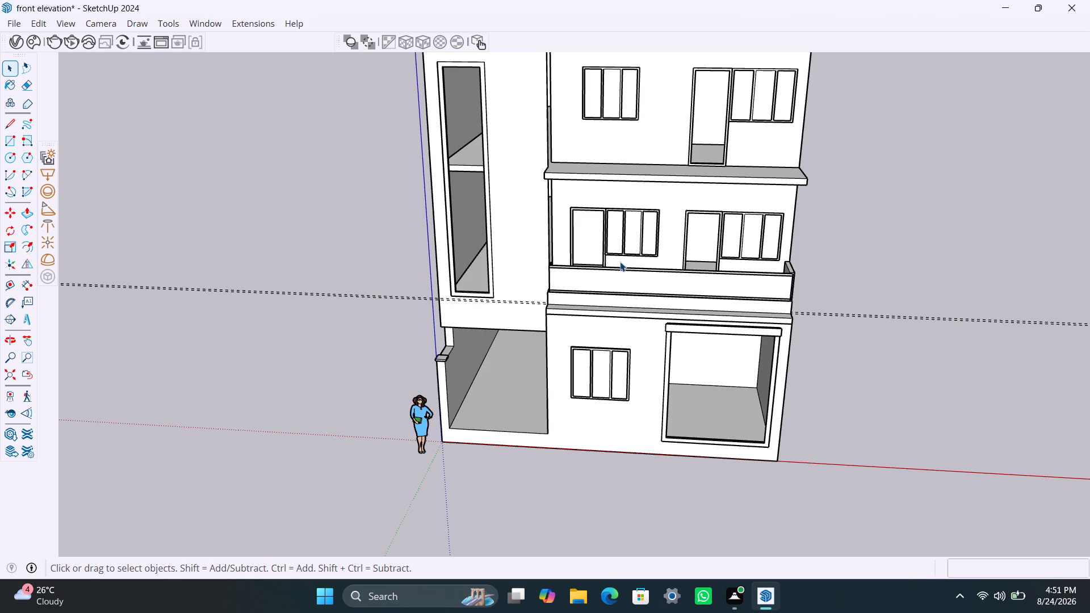
pyautogui.scroll(-5, 574, 282)
pyautogui.moveTo(572, 283); pyautogui.dragTo(683, 291, button='middle')
pyautogui.scroll(4, 554, 237)
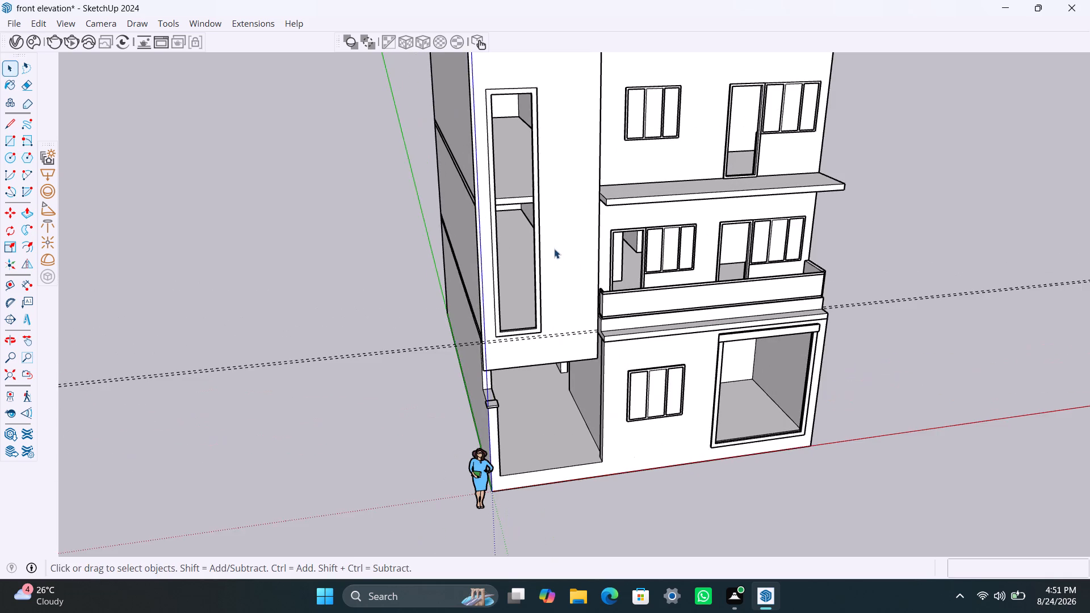
pyautogui.moveTo(554, 249); pyautogui.dragTo(579, 258, button='middle')
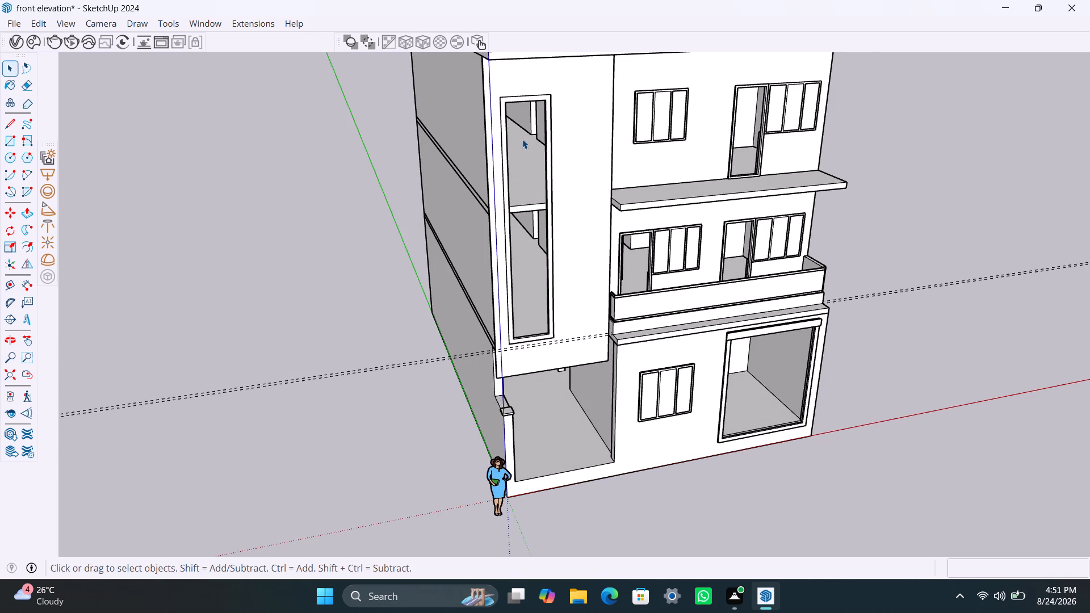
pyautogui.scroll(1, 522, 139)
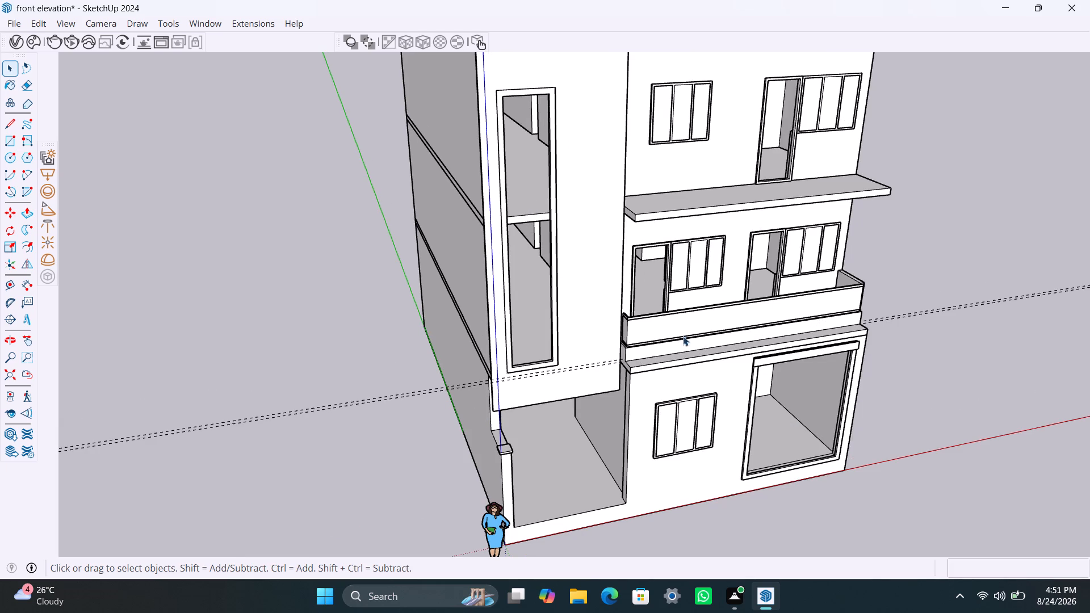
pyautogui.scroll(11, 629, 346)
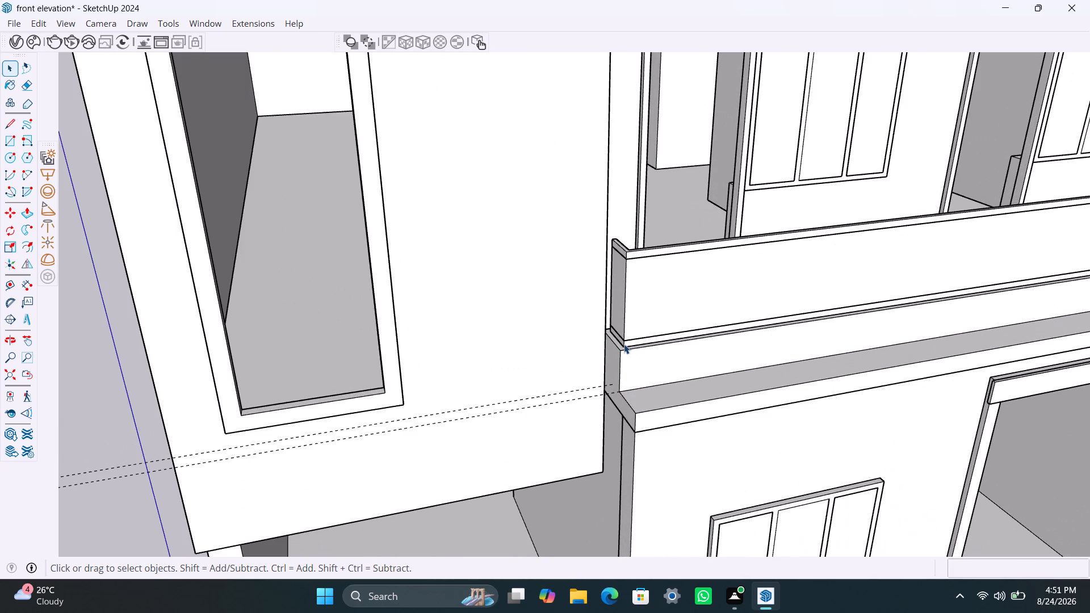
pyautogui.scroll(-11, 635, 356)
pyautogui.moveTo(754, 277); pyautogui.dragTo(572, 306, button='middle')
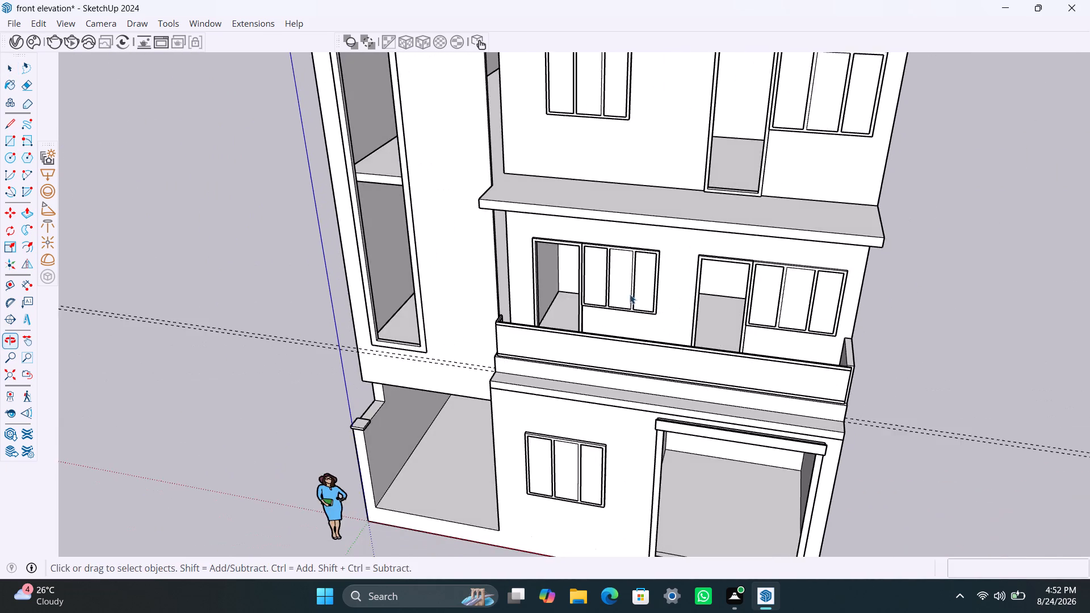
# Open the second-floor balcony slab group and place a guide line 4.5" behind the slab's front edge.
pyautogui.scroll(-3, 633, 294)
pyautogui.moveTo(651, 328); pyautogui.dragTo(716, 328, button='middle')
pyautogui.scroll(1, 624, 197)
pyautogui.moveTo(615, 246); pyautogui.dragTo(630, 321, button='middle')
pyautogui.scroll(2, 627, 309)
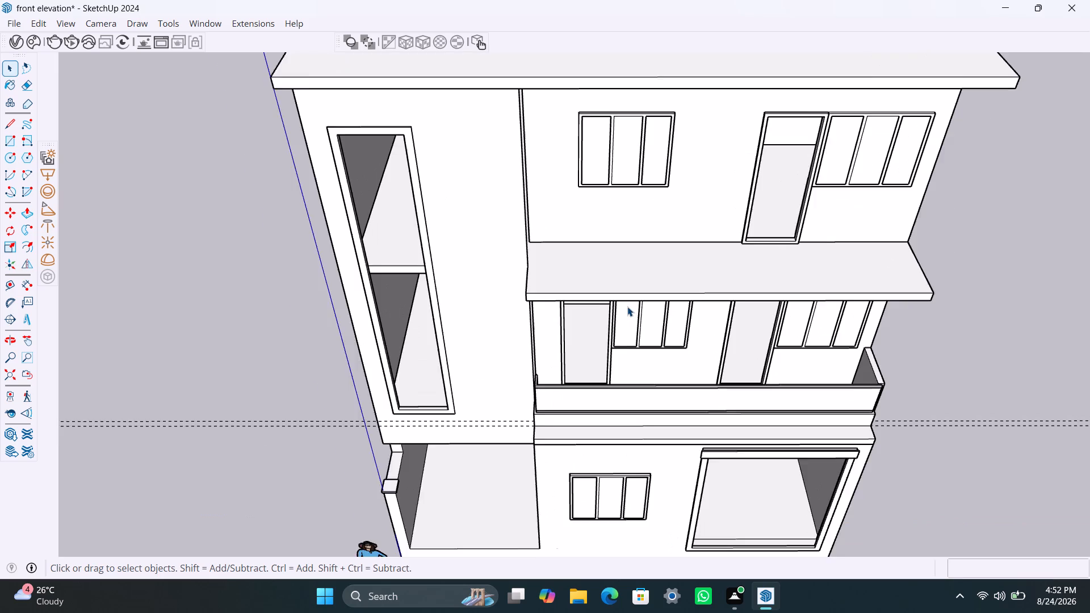
pyautogui.scroll(4, 627, 306)
pyautogui.click(639, 291)
pyautogui.tripleClick(639, 291)
pyautogui.click(636, 291)
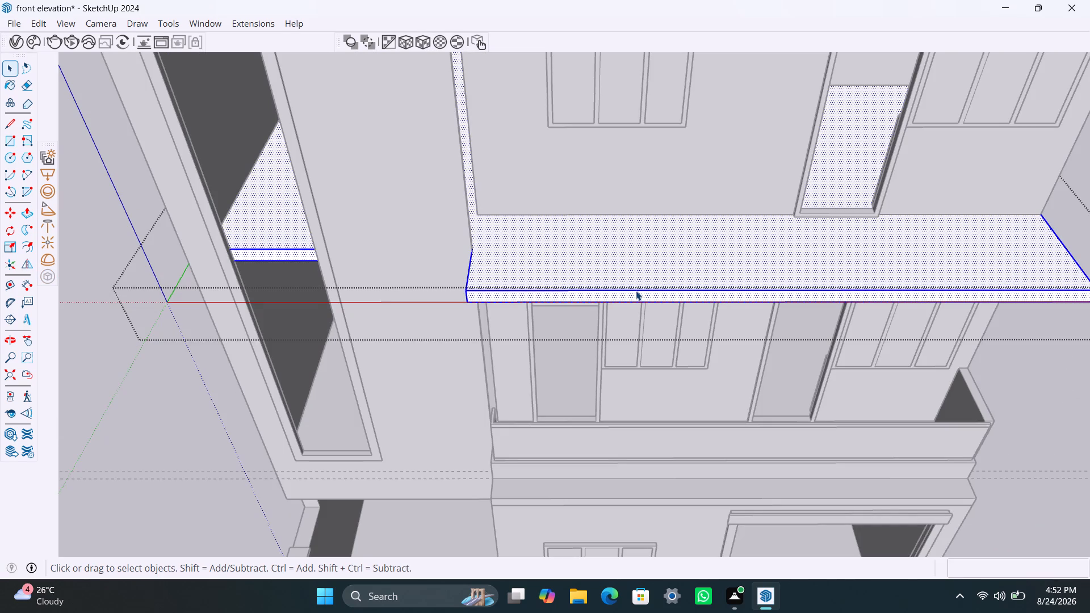
pyautogui.press('t')
pyautogui.click(625, 292)
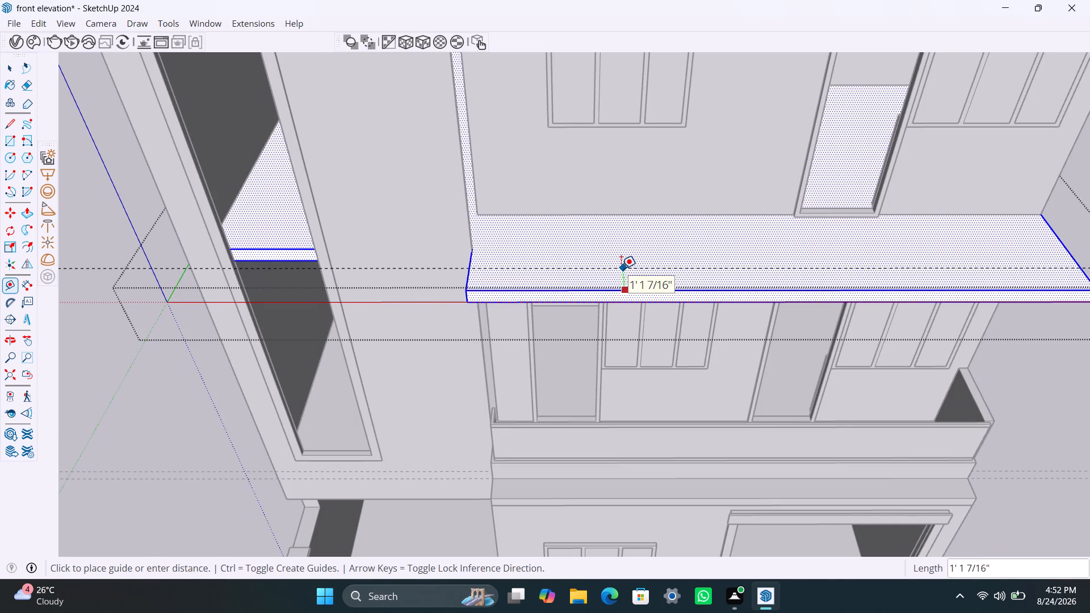
pyautogui.write('4,')
pyautogui.press('BackSpace')
pyautogui.write('.5"')
pyautogui.press('Return')
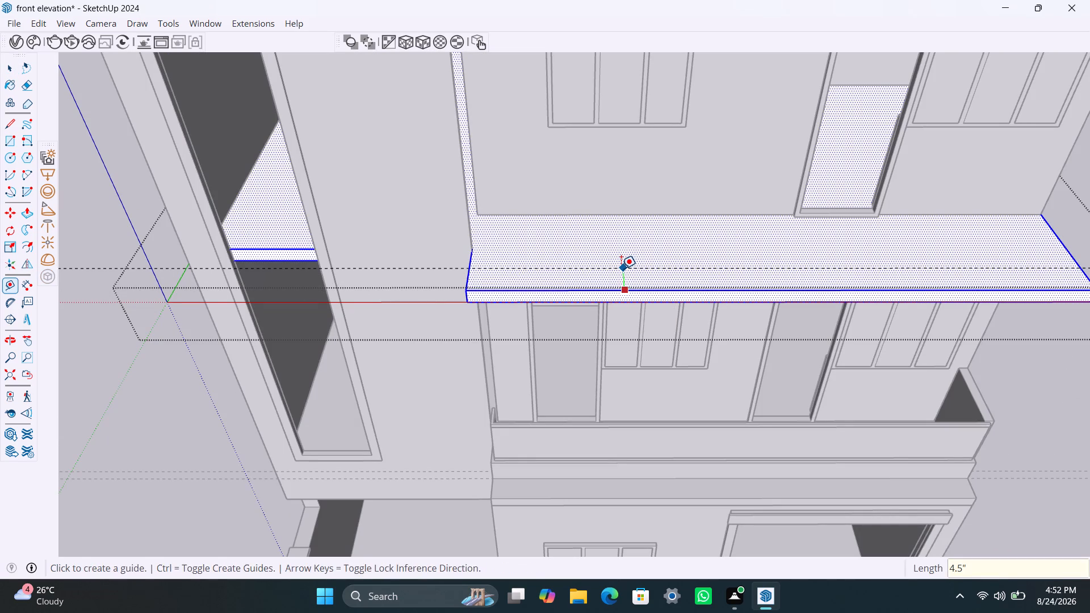
pyautogui.press('space')
# Examine the guide line on the second-floor slab from above, close the slab group, and review the facade below.
pyautogui.moveTo(626, 274); pyautogui.dragTo(602, 352, button='middle')
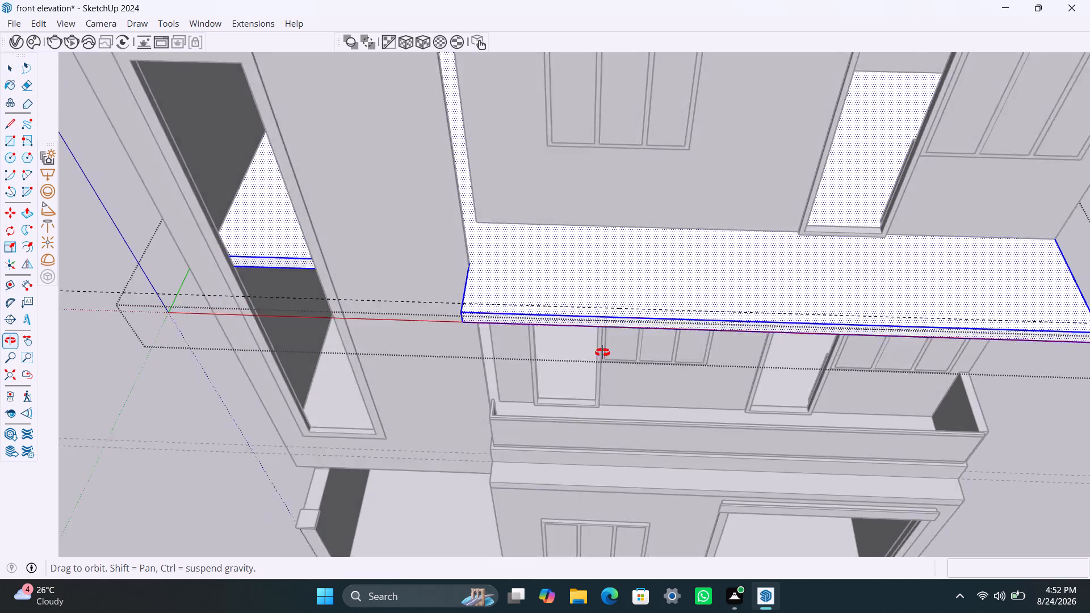
pyautogui.moveTo(602, 352); pyautogui.dragTo(597, 368, button='middle')
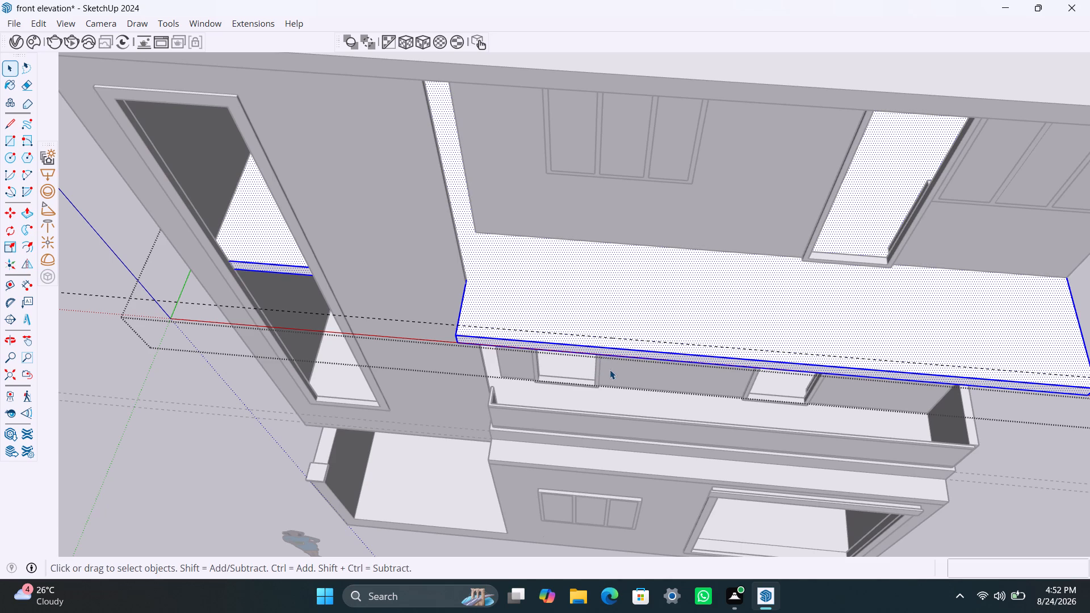
pyautogui.scroll(-2, 635, 421)
pyautogui.moveTo(644, 435); pyautogui.dragTo(654, 351, button='middle')
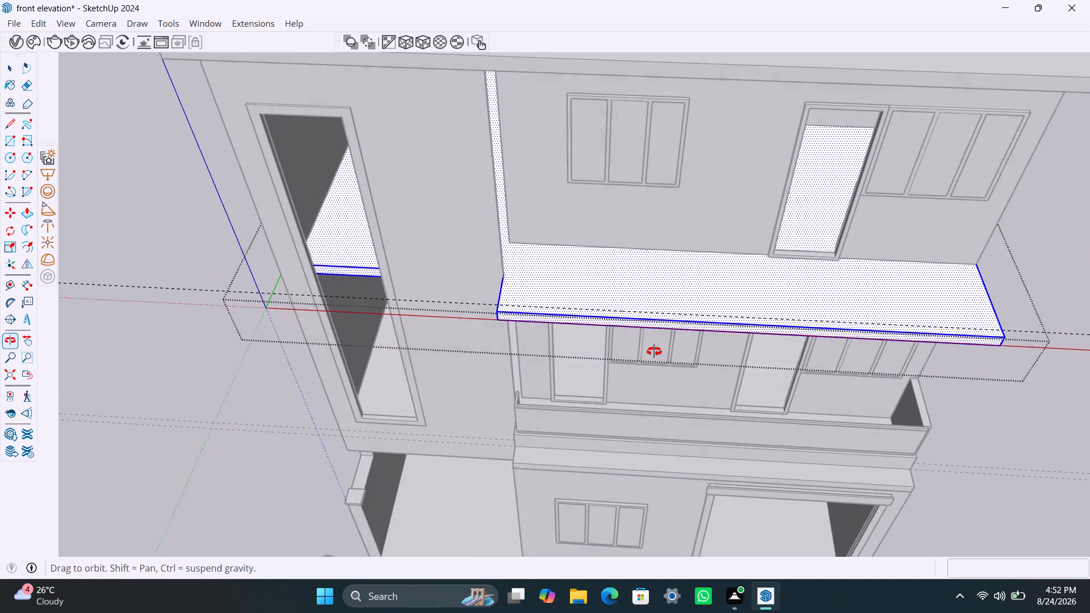
pyautogui.moveTo(654, 351); pyautogui.dragTo(654, 346, button='middle')
pyautogui.scroll(-3, 593, 457)
pyautogui.moveTo(589, 467); pyautogui.dragTo(592, 448, button='middle')
pyautogui.scroll(2, 578, 468)
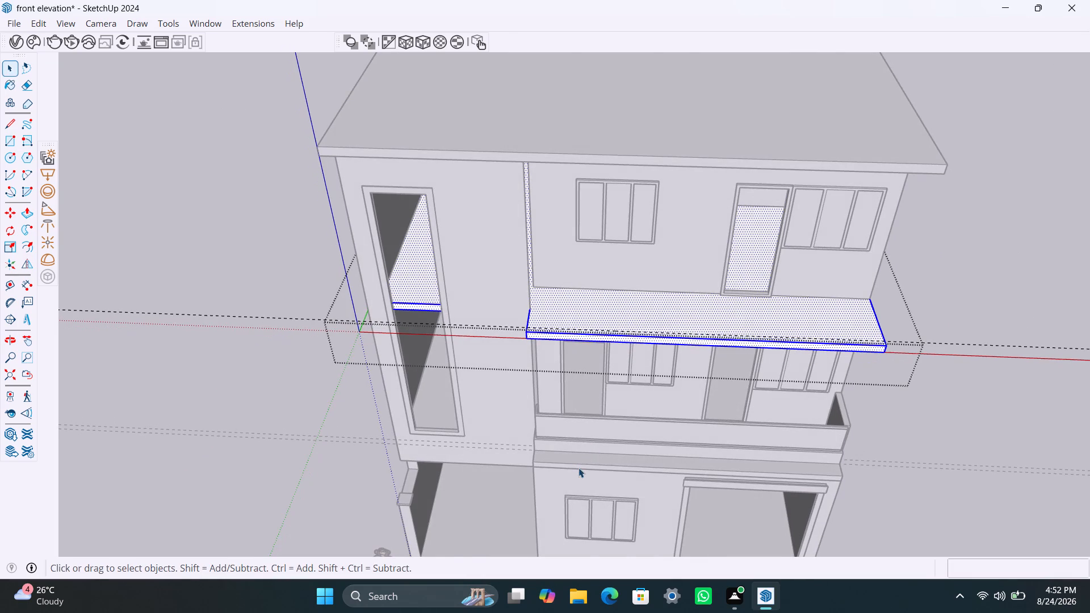
pyautogui.scroll(1, 578, 468)
pyautogui.scroll(-7, 571, 467)
pyautogui.click(942, 281)
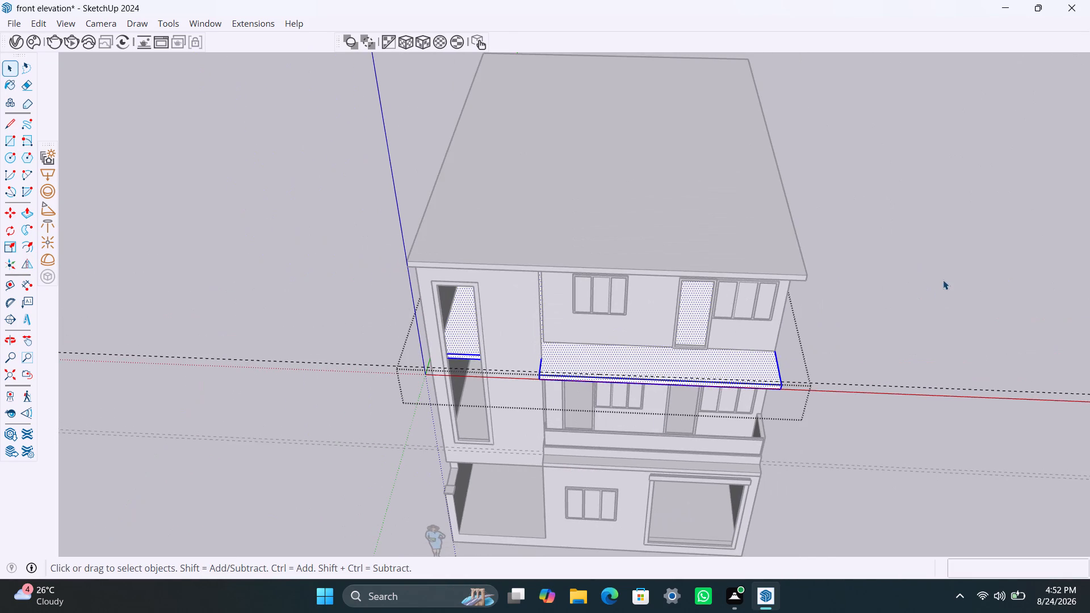
pyautogui.scroll(1, 580, 462)
pyautogui.moveTo(589, 481); pyautogui.dragTo(596, 461, button='middle')
pyautogui.scroll(1, 595, 488)
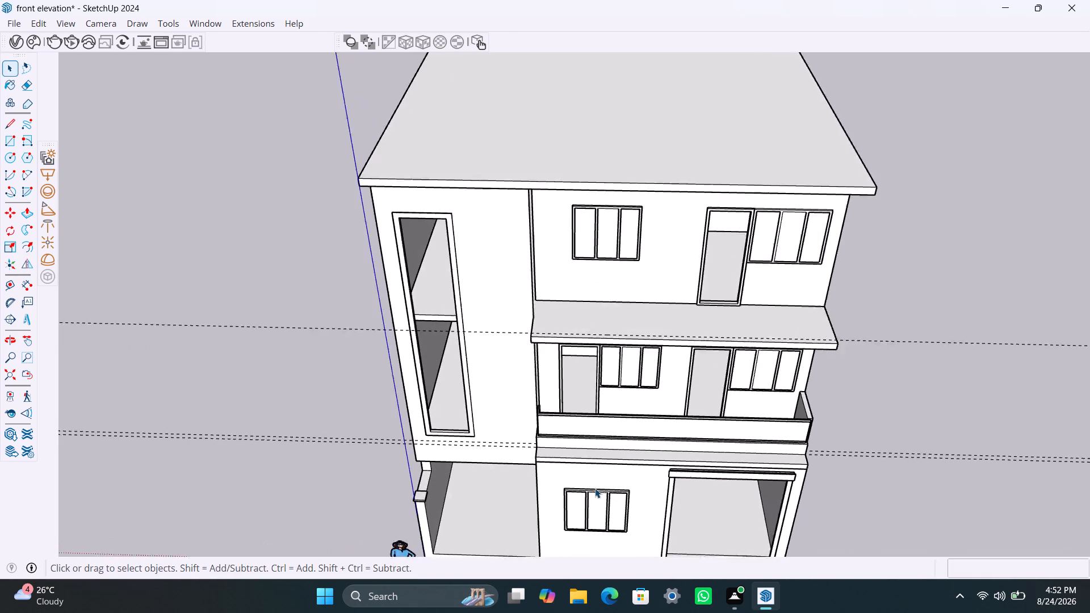
pyautogui.scroll(2, 595, 488)
pyautogui.scroll(-4, 602, 495)
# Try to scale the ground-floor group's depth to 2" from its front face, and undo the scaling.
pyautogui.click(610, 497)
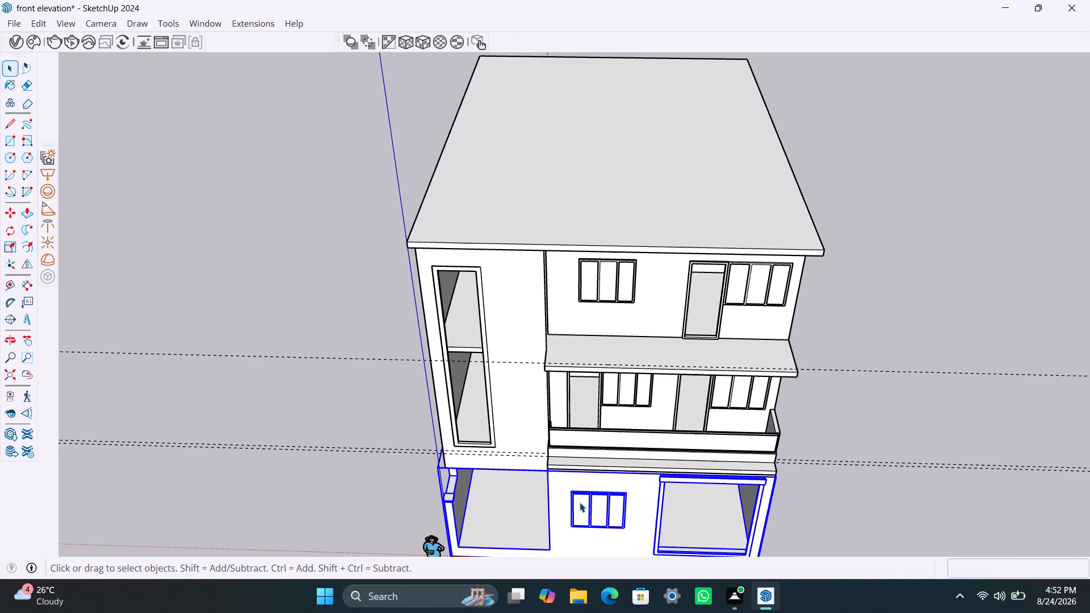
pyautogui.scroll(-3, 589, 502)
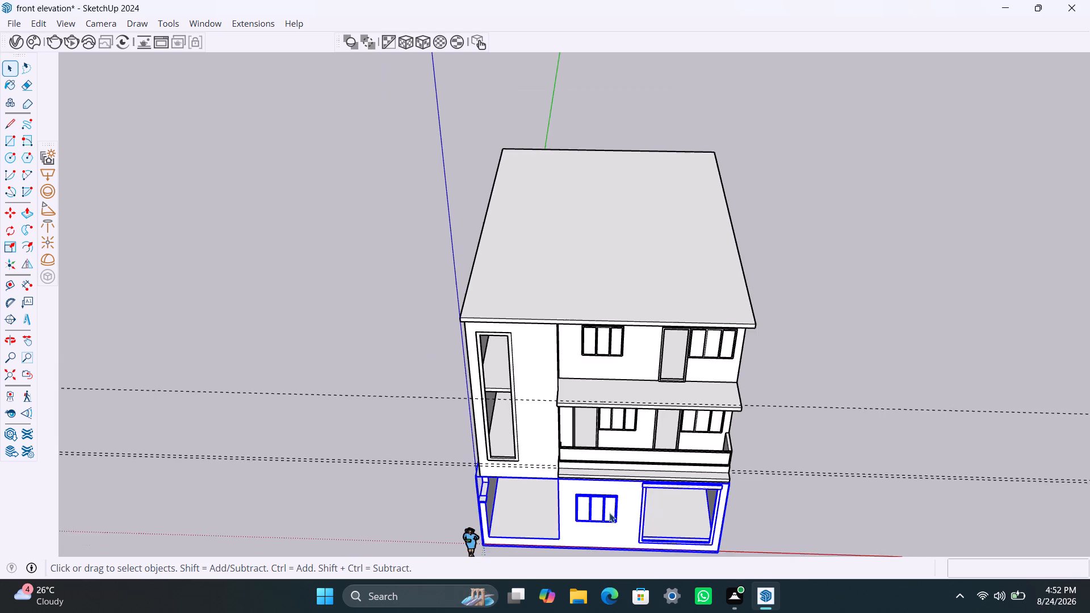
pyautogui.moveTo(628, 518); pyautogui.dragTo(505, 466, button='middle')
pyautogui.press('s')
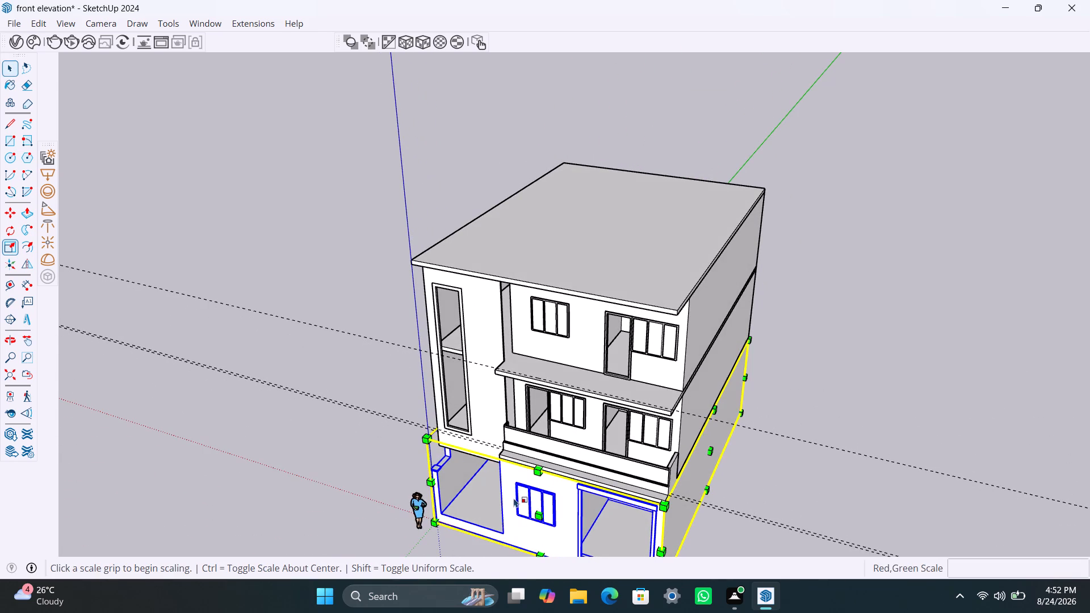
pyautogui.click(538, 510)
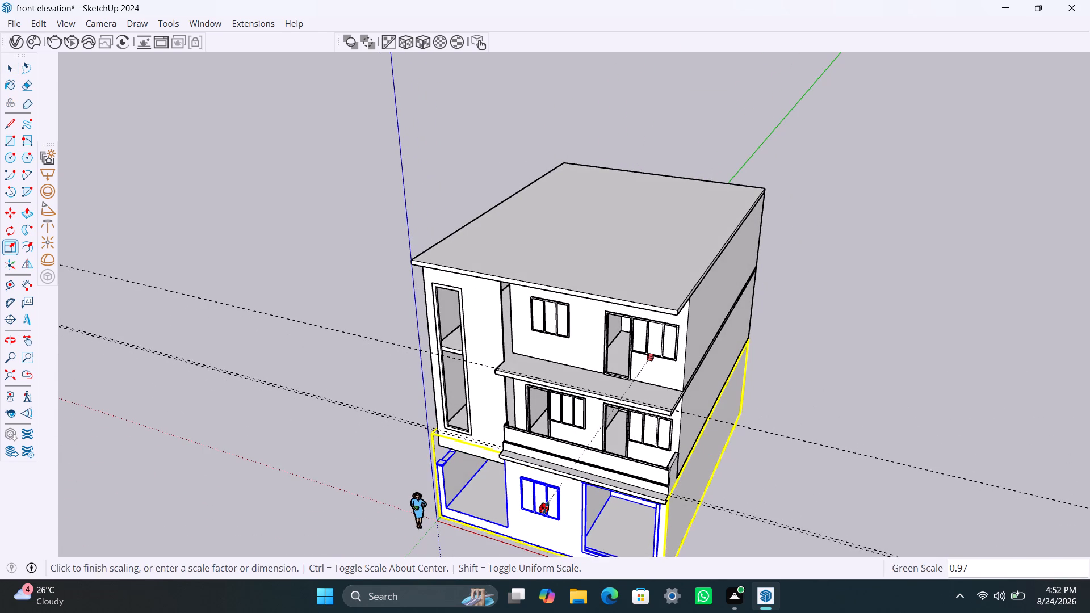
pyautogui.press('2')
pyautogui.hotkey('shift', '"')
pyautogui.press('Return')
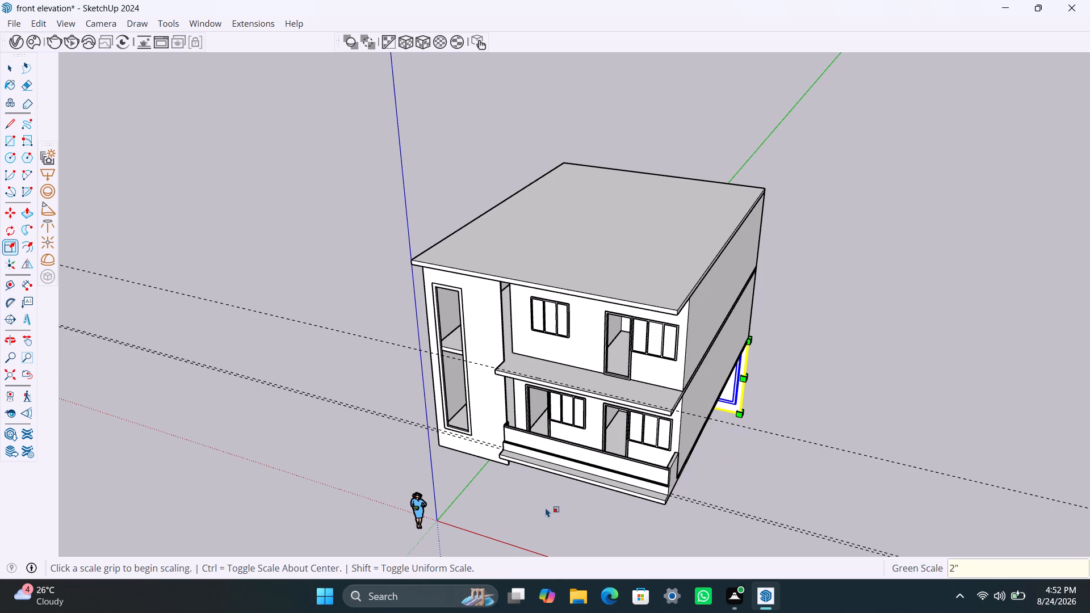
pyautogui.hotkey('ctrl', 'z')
# Scale the ground-floor group's depth to 38' by moving its front face, keeping the rear fixed.
pyautogui.click(538, 514)
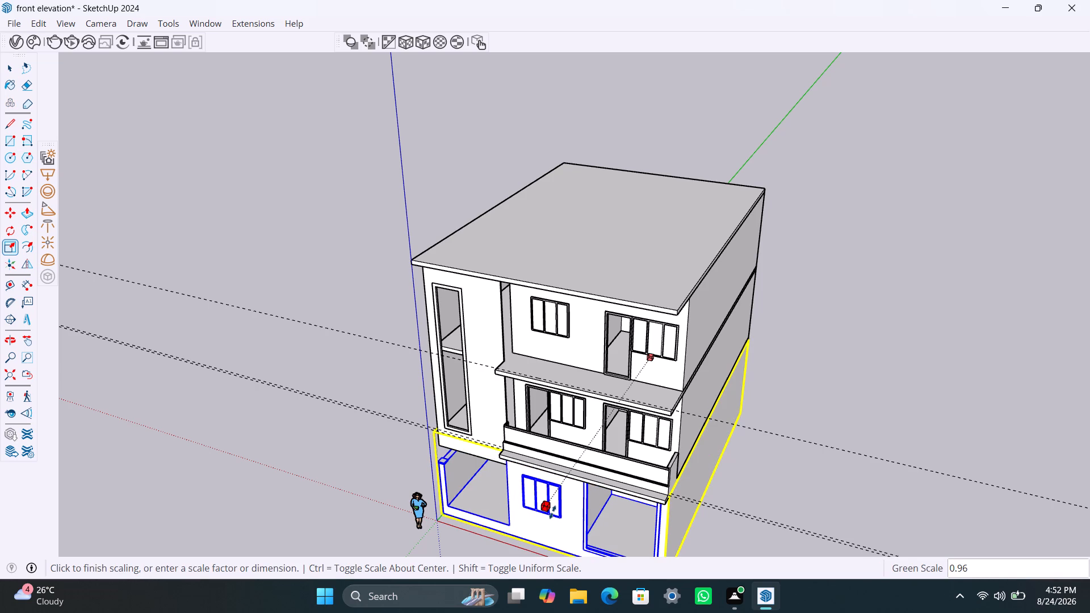
pyautogui.write("38'")
pyautogui.press('Return')
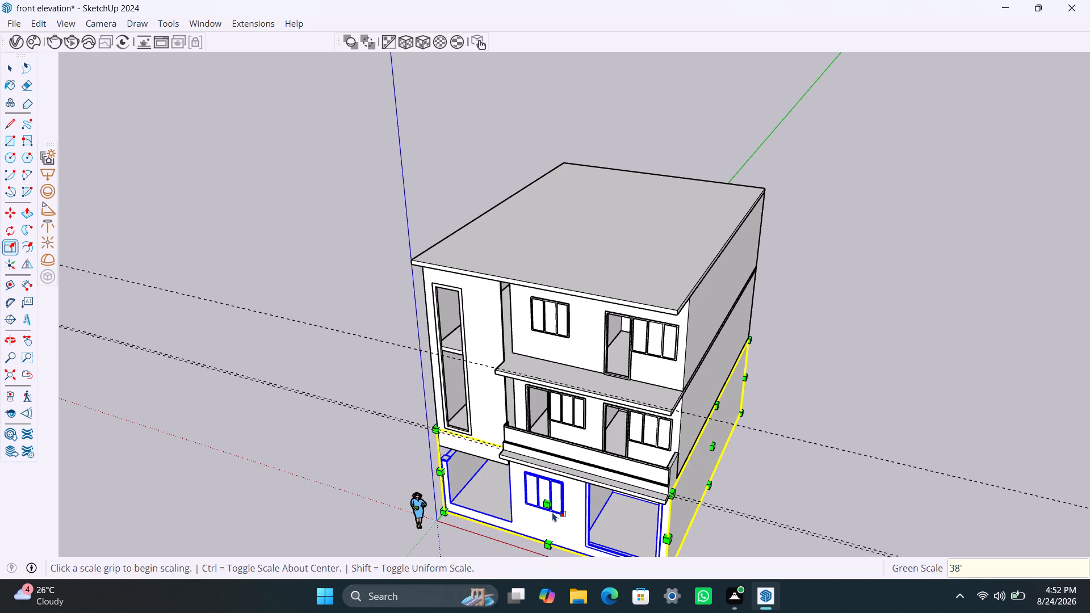
pyautogui.press('space')
pyautogui.click(920, 331)
# Examine the ground floor's front face in relation to the balcony and tower from above, front and side.
pyautogui.scroll(-3, 590, 485)
pyautogui.moveTo(544, 480); pyautogui.dragTo(564, 472, button='middle')
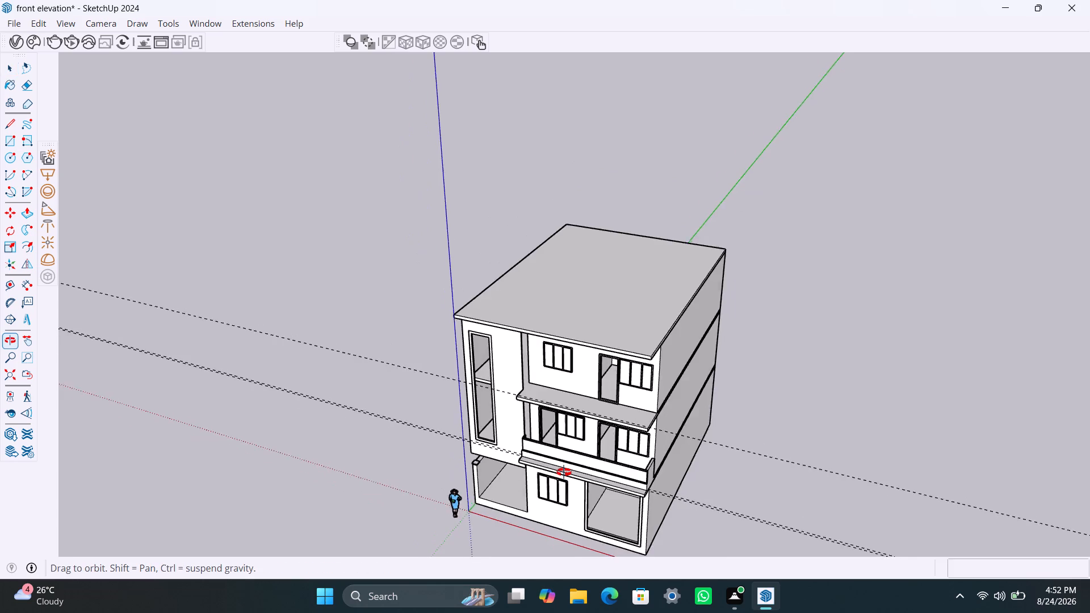
pyautogui.moveTo(564, 472); pyautogui.dragTo(664, 324, button='middle')
pyautogui.scroll(3, 563, 471)
pyautogui.moveTo(561, 477); pyautogui.dragTo(638, 492, button='middle')
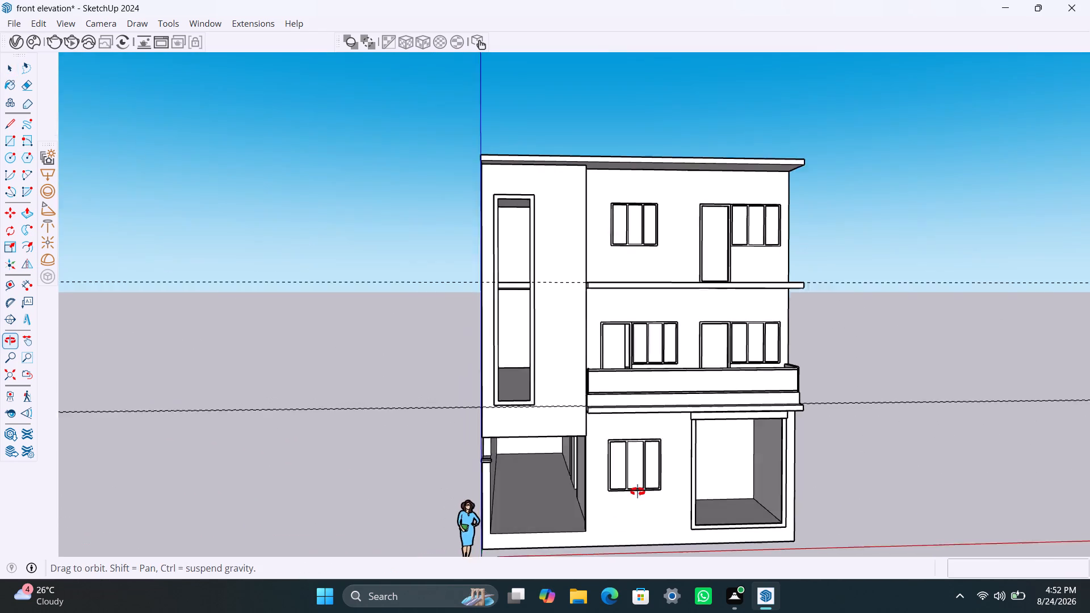
pyautogui.moveTo(638, 492); pyautogui.dragTo(697, 484, button='middle')
pyautogui.scroll(1, 697, 484)
pyautogui.scroll(3, 613, 439)
pyautogui.moveTo(617, 441); pyautogui.dragTo(649, 451, button='middle')
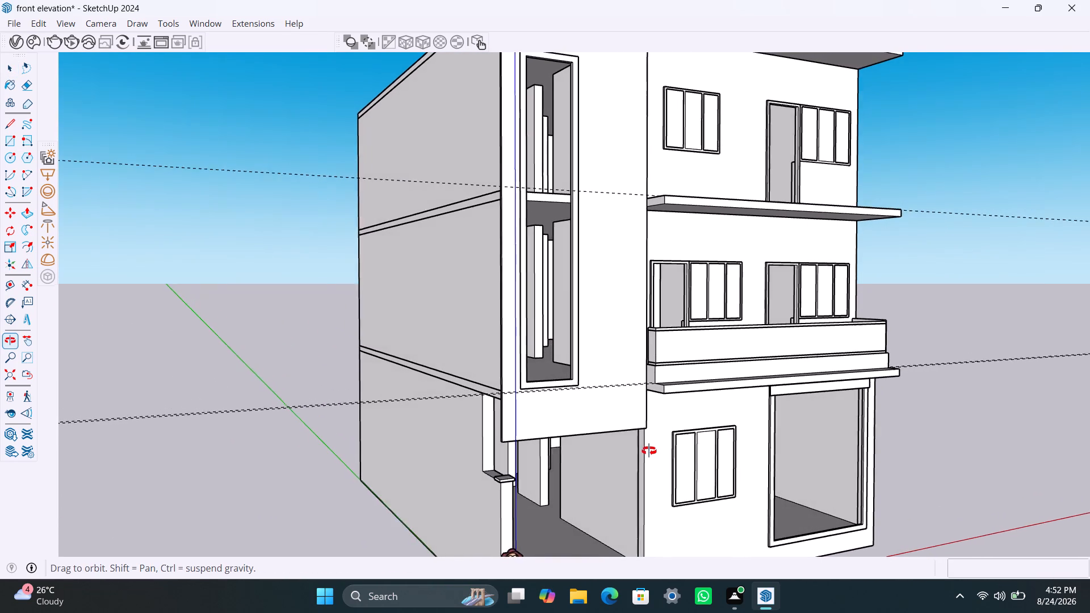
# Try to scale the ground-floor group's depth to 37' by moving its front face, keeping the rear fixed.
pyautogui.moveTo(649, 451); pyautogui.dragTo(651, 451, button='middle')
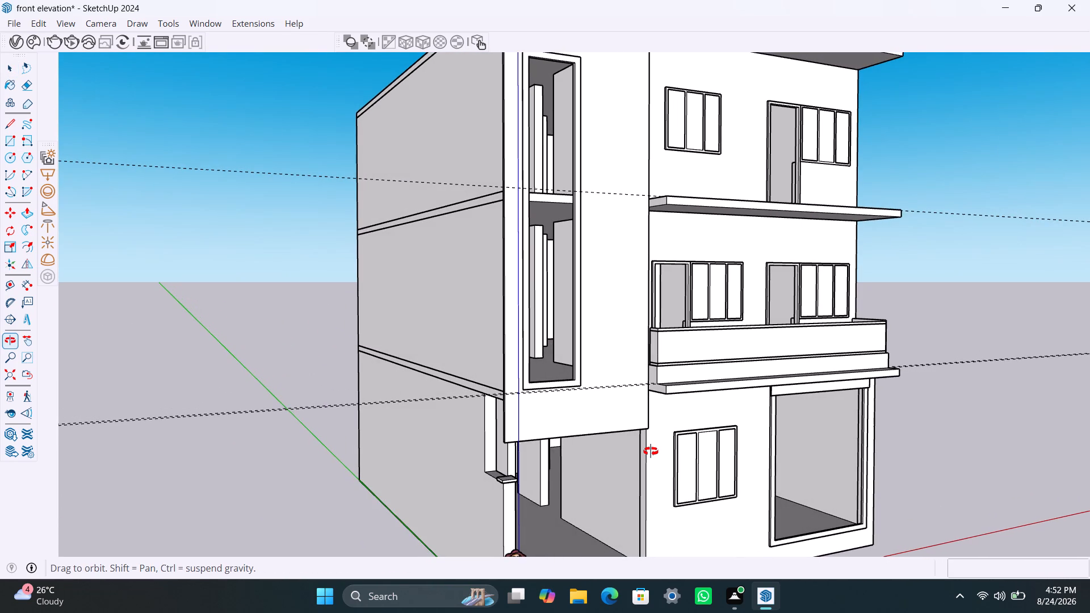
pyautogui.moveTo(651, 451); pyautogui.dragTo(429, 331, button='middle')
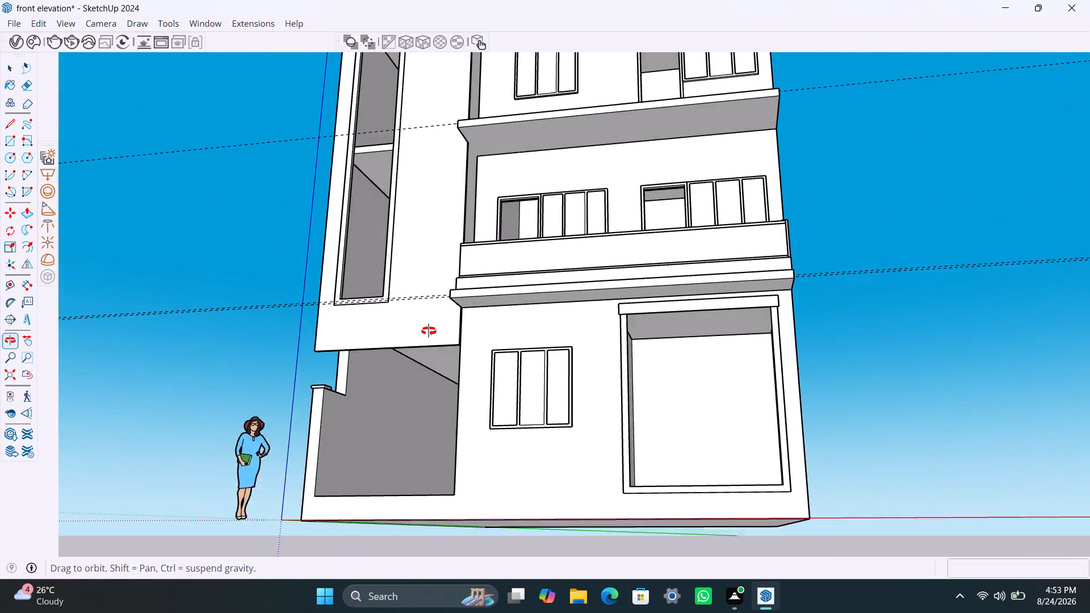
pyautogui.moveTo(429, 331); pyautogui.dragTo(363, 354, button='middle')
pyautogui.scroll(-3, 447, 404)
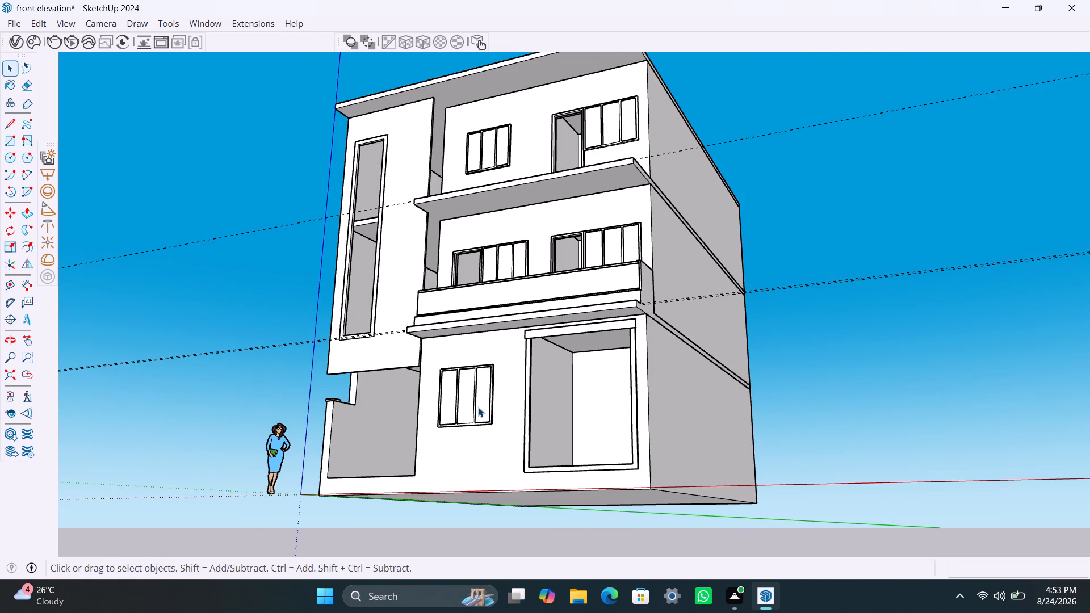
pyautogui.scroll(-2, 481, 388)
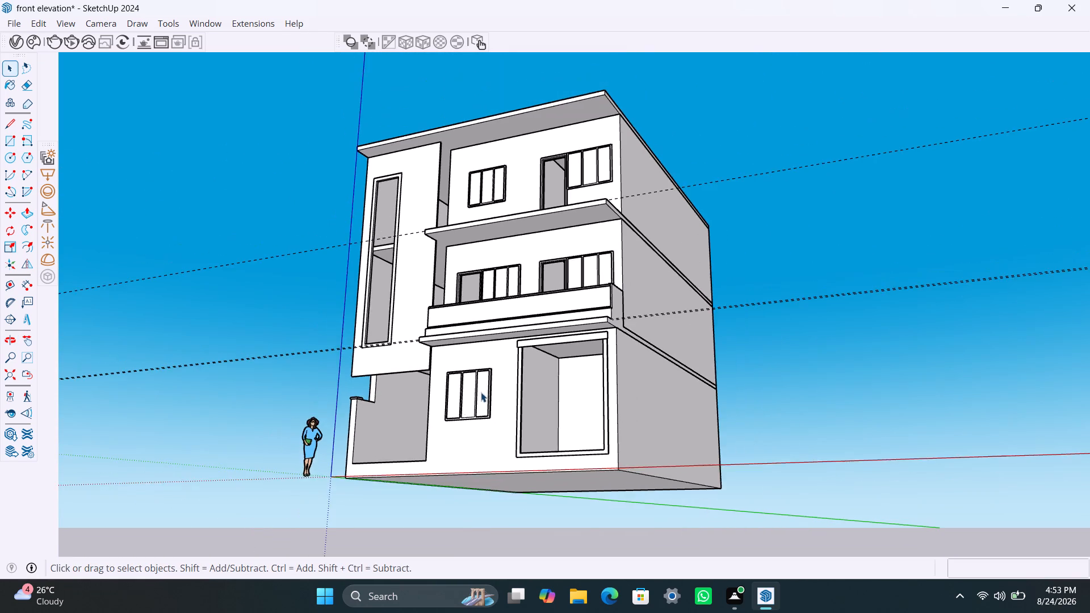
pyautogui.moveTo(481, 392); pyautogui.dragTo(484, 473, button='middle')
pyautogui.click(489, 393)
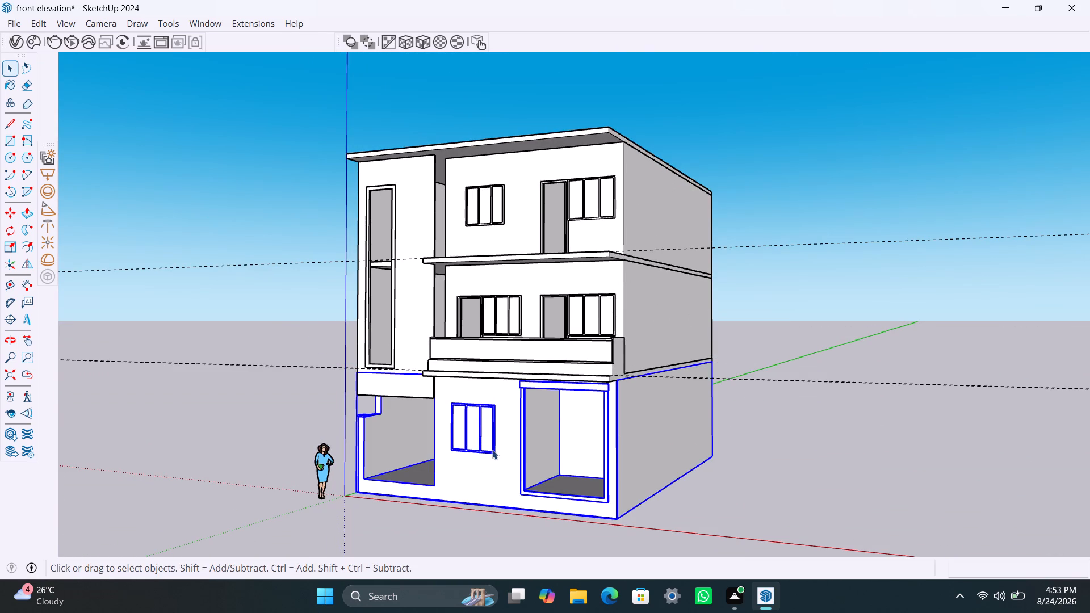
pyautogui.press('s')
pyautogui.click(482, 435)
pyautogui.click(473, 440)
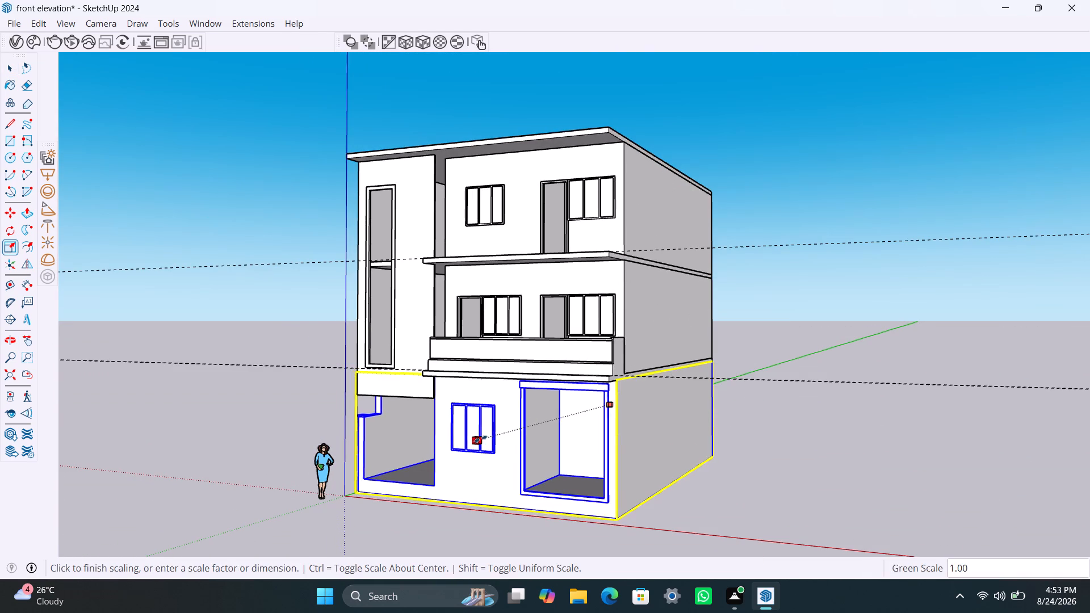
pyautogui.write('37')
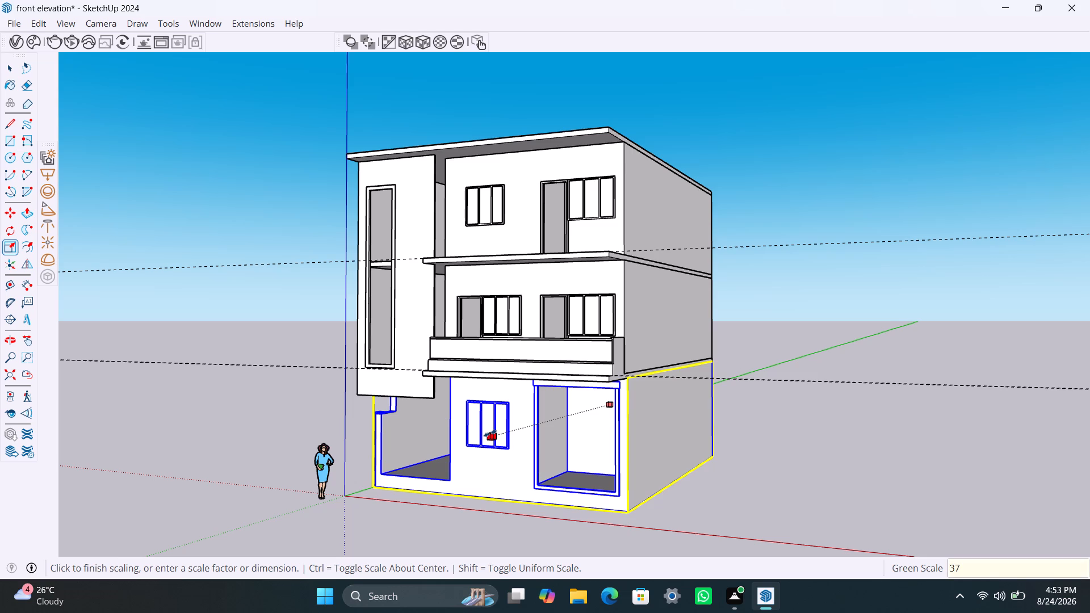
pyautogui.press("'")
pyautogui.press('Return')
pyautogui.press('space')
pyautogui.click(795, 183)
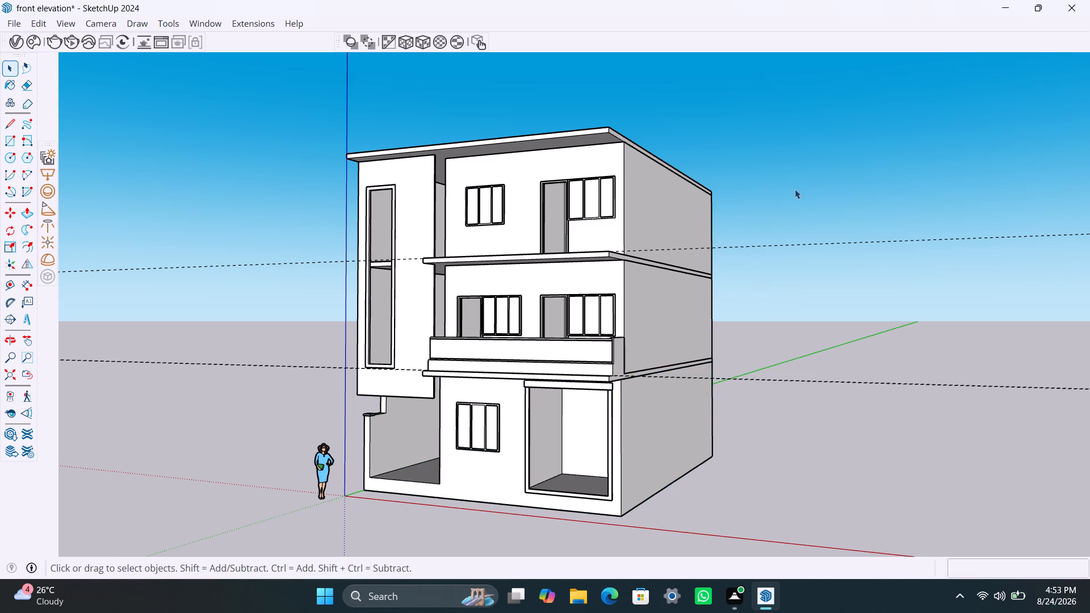
# Examine the ground floor's front face against the stair tower and balcony slabs from the front, both sides and above.
pyautogui.scroll(-3, 435, 288)
pyautogui.moveTo(423, 304); pyautogui.dragTo(648, 324, button='middle')
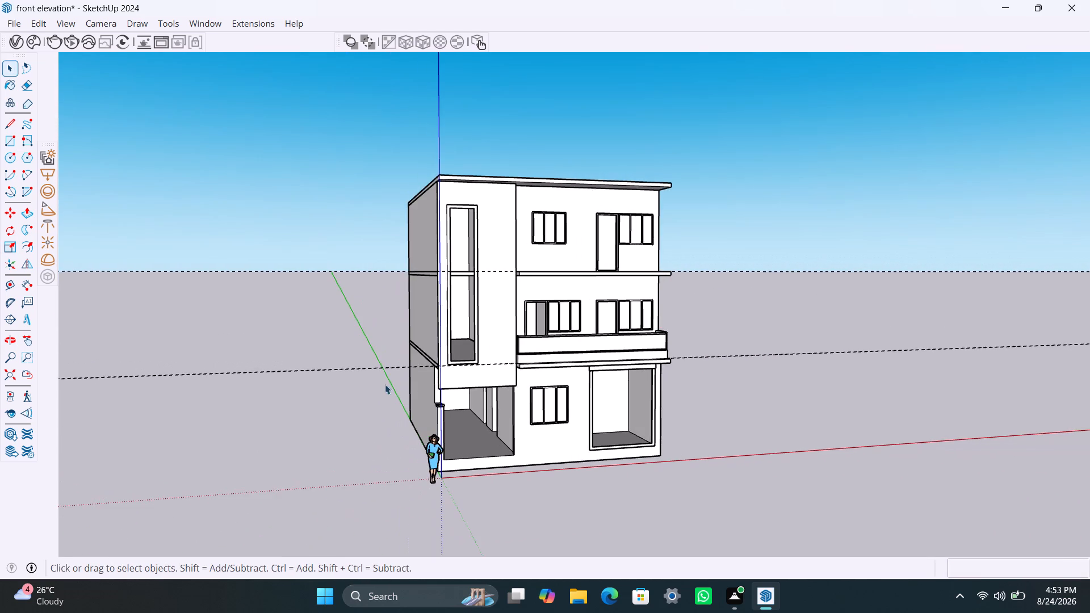
pyautogui.scroll(4, 445, 384)
pyautogui.moveTo(448, 386); pyautogui.dragTo(603, 412, button='middle')
pyautogui.scroll(1, 594, 413)
pyautogui.moveTo(615, 411); pyautogui.dragTo(395, 408, button='middle')
pyautogui.scroll(2, 509, 419)
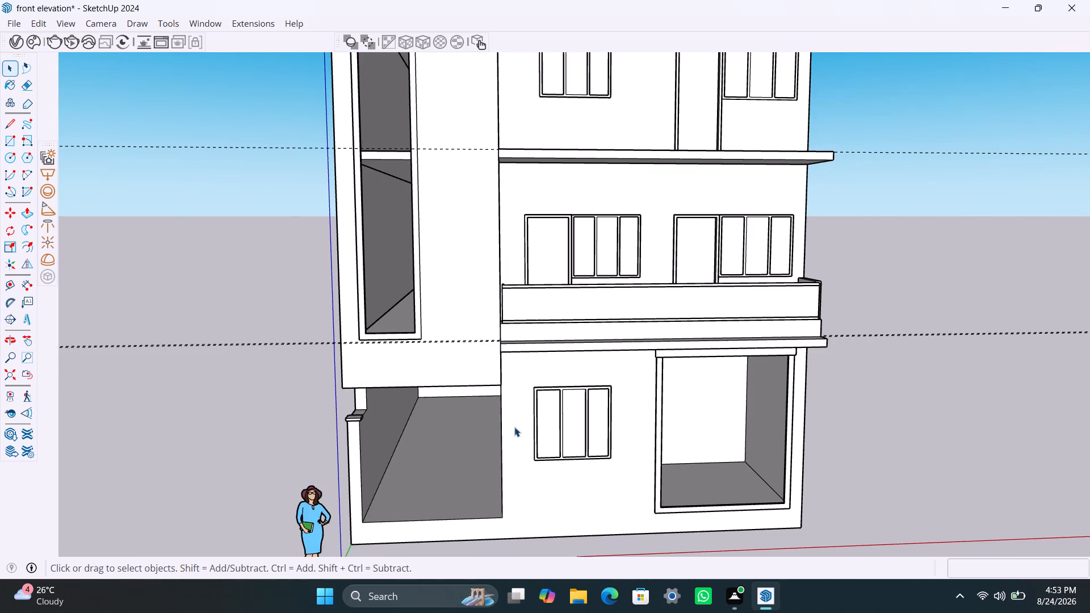
pyautogui.scroll(-2, 514, 427)
pyautogui.moveTo(501, 456); pyautogui.dragTo(647, 467, button='middle')
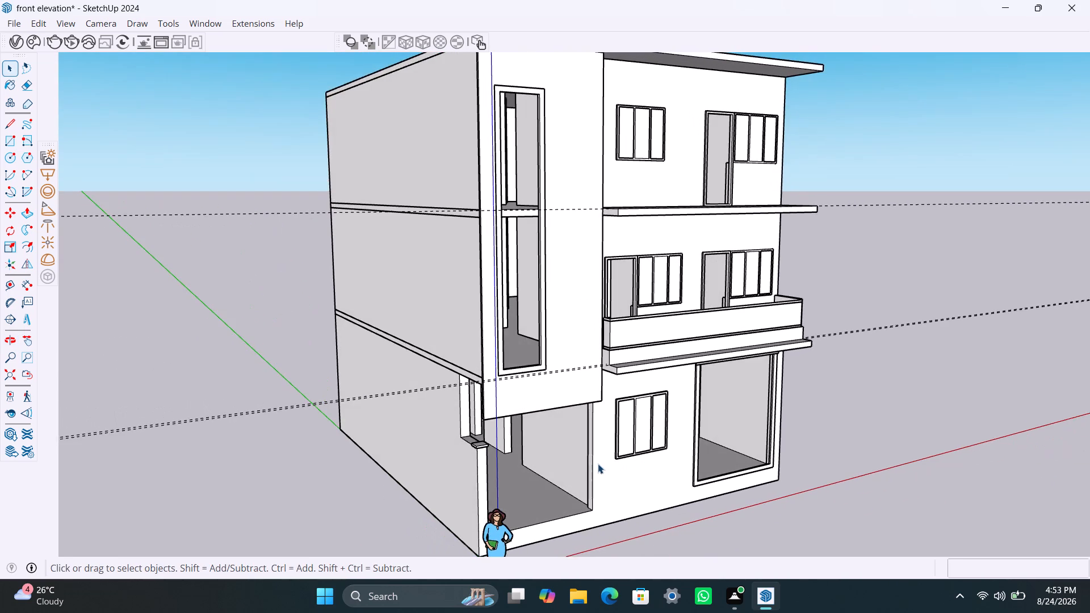
pyautogui.scroll(2, 597, 464)
pyautogui.moveTo(596, 464); pyautogui.dragTo(404, 419, button='middle')
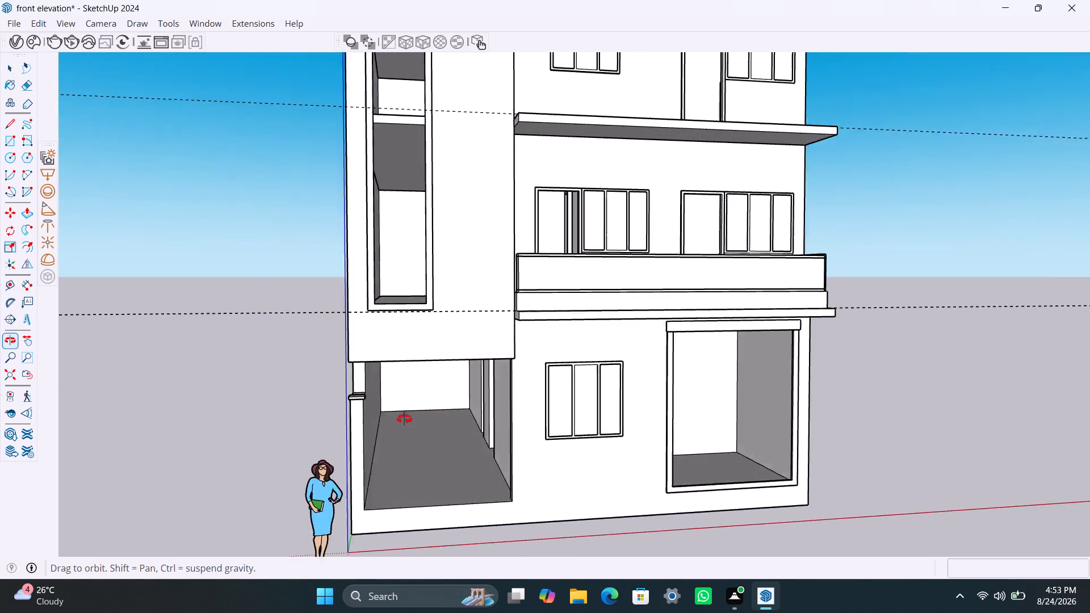
pyautogui.moveTo(404, 419); pyautogui.dragTo(338, 425, button='middle')
pyautogui.scroll(-1, 391, 304)
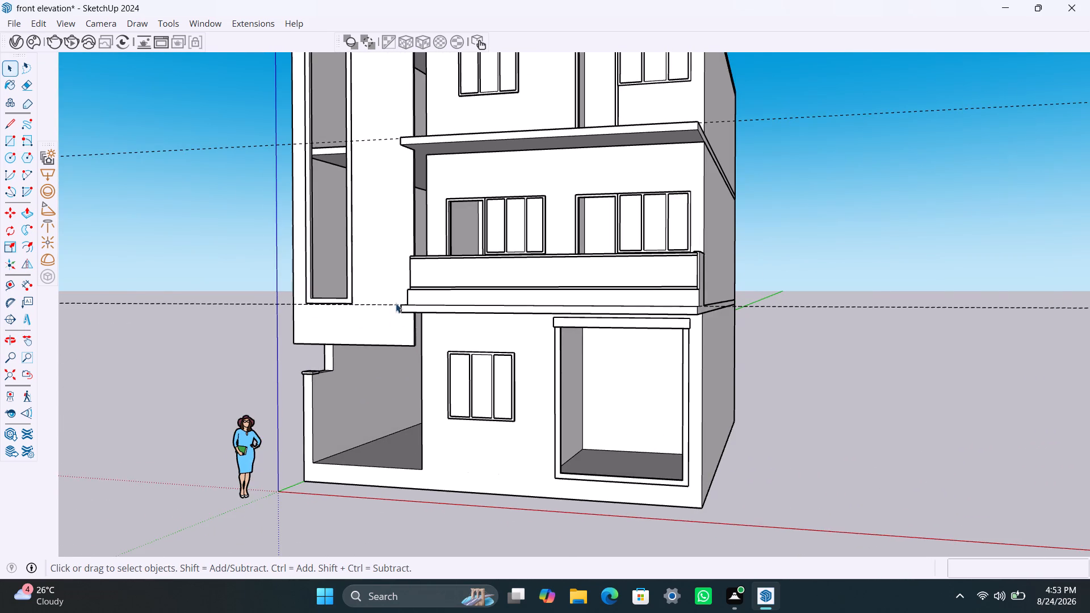
pyautogui.scroll(-2, 396, 312)
pyautogui.moveTo(417, 344); pyautogui.dragTo(270, 428, button='middle')
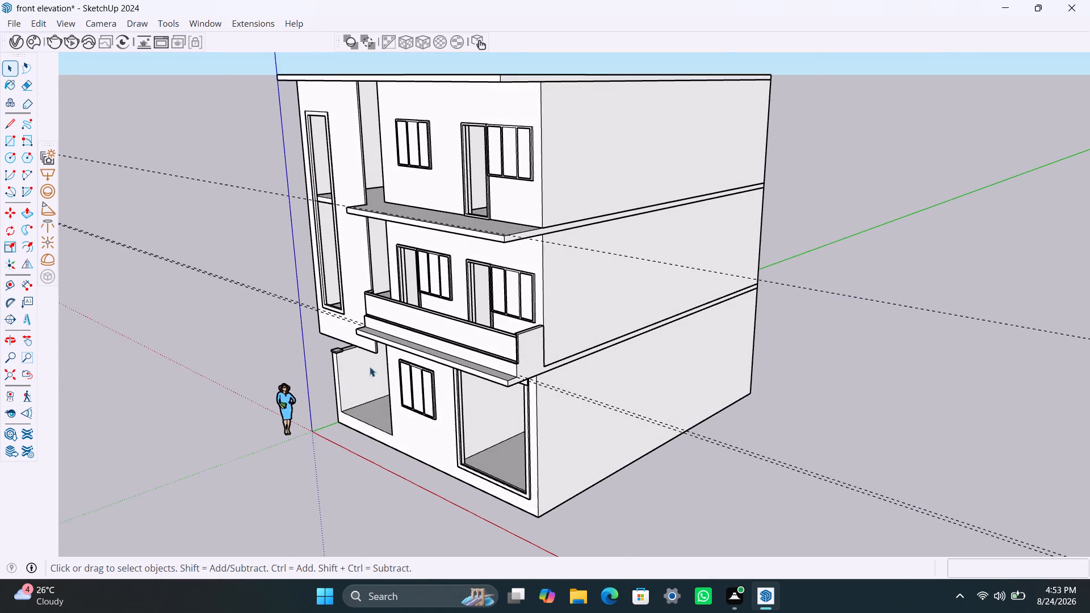
pyautogui.scroll(4, 371, 364)
pyautogui.moveTo(376, 359); pyautogui.dragTo(410, 371, button='middle')
pyautogui.scroll(2, 408, 370)
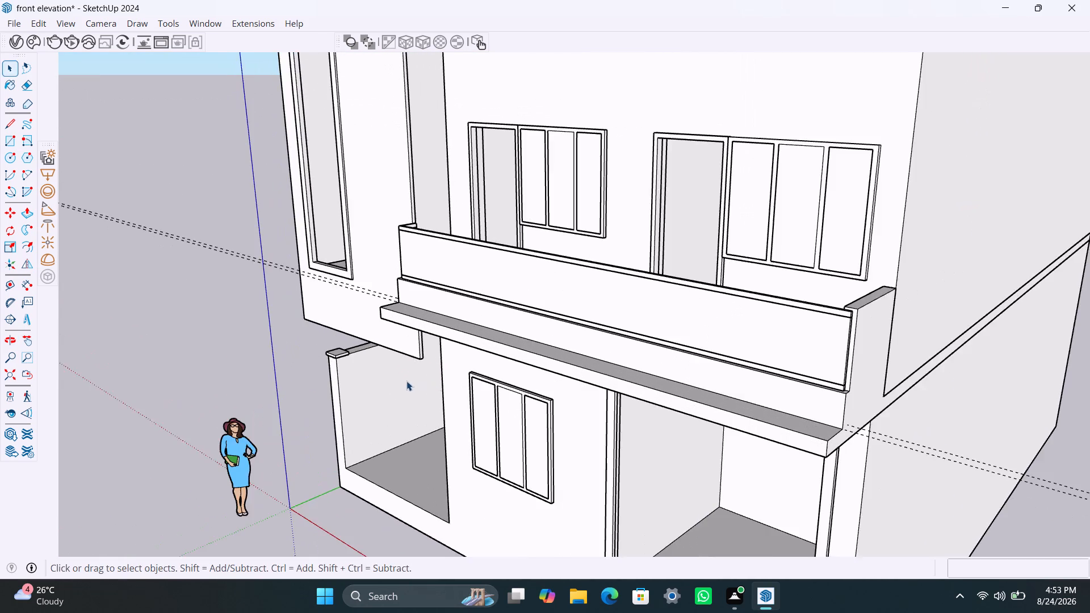
pyautogui.moveTo(407, 382); pyautogui.dragTo(622, 334, button='middle')
pyautogui.scroll(-7, 598, 354)
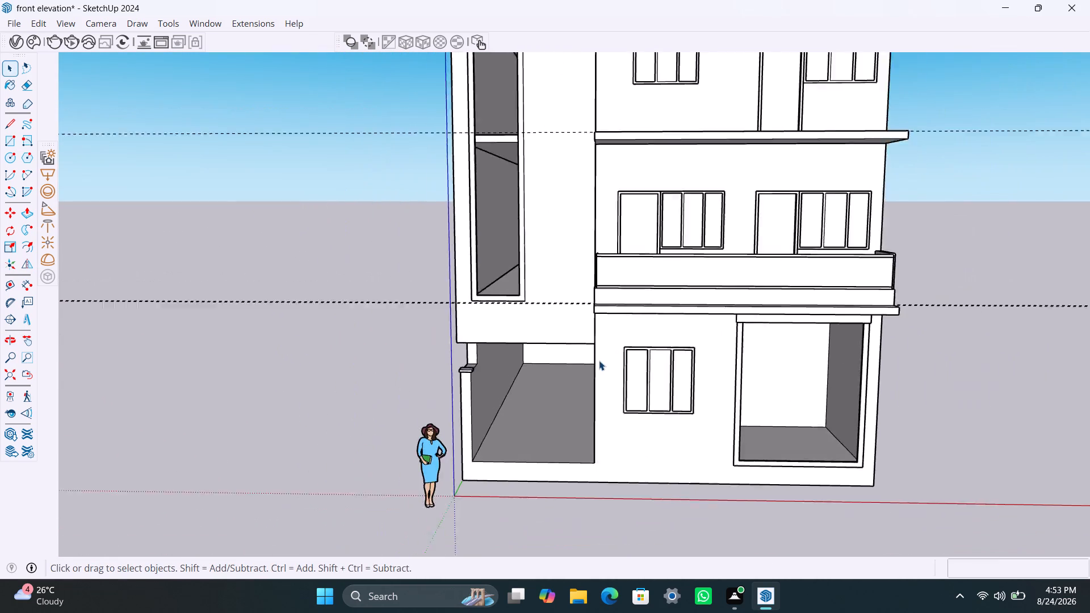
pyautogui.scroll(-3, 599, 360)
pyautogui.keyDown('shift'); pyautogui.moveTo(598, 374); pyautogui.dragTo(533, 422, button='middle'); pyautogui.keyUp('shift')
pyautogui.scroll(1, 533, 419)
pyautogui.moveTo(533, 419); pyautogui.dragTo(534, 418, button='middle')
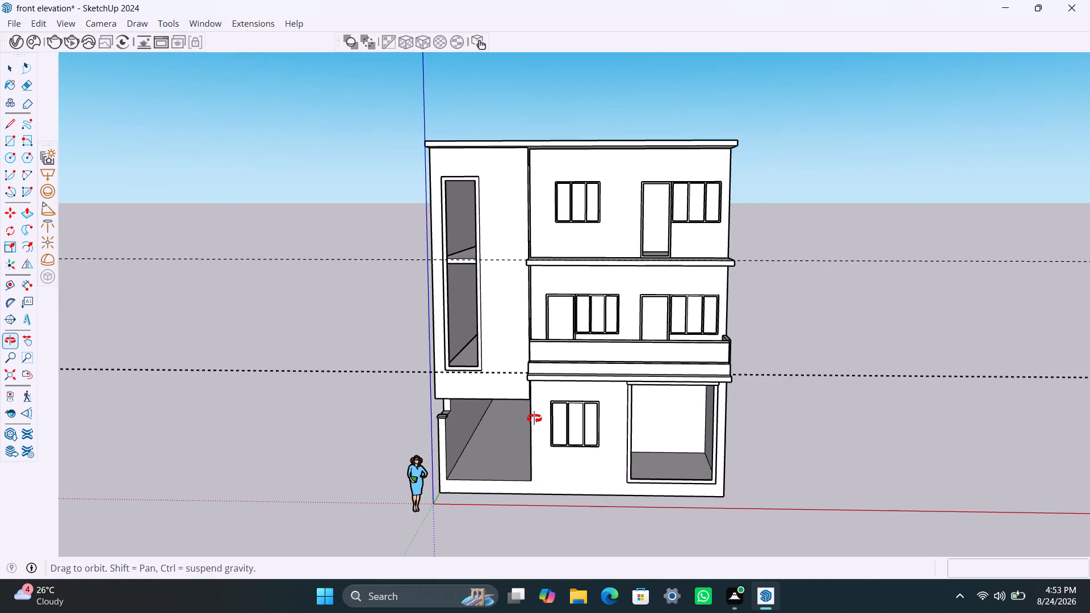
pyautogui.moveTo(534, 418); pyautogui.dragTo(539, 414, button='middle')
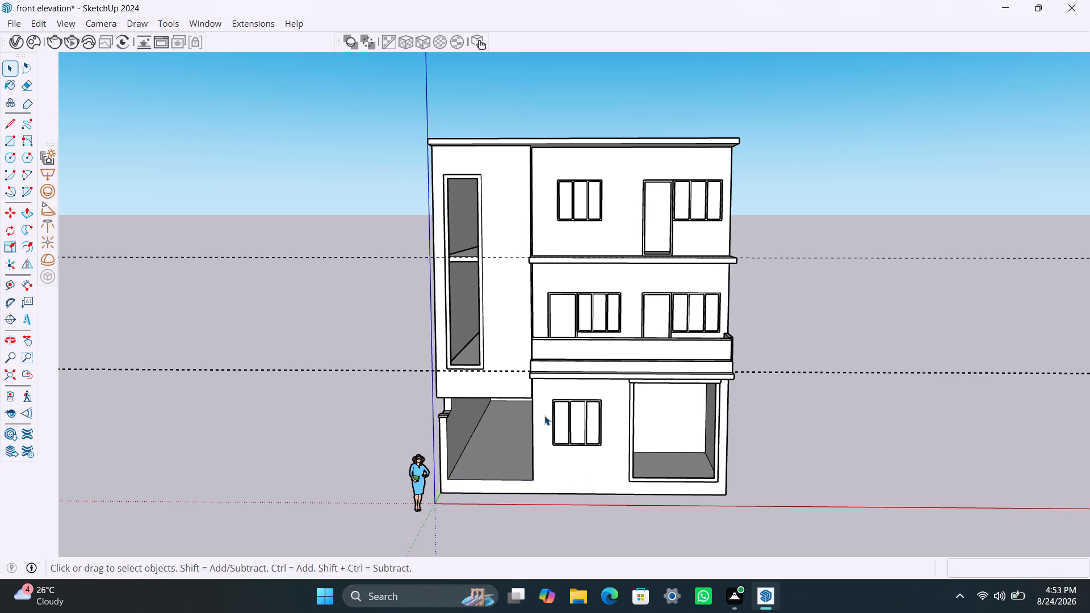
pyautogui.moveTo(544, 415); pyautogui.dragTo(498, 417, button='middle')
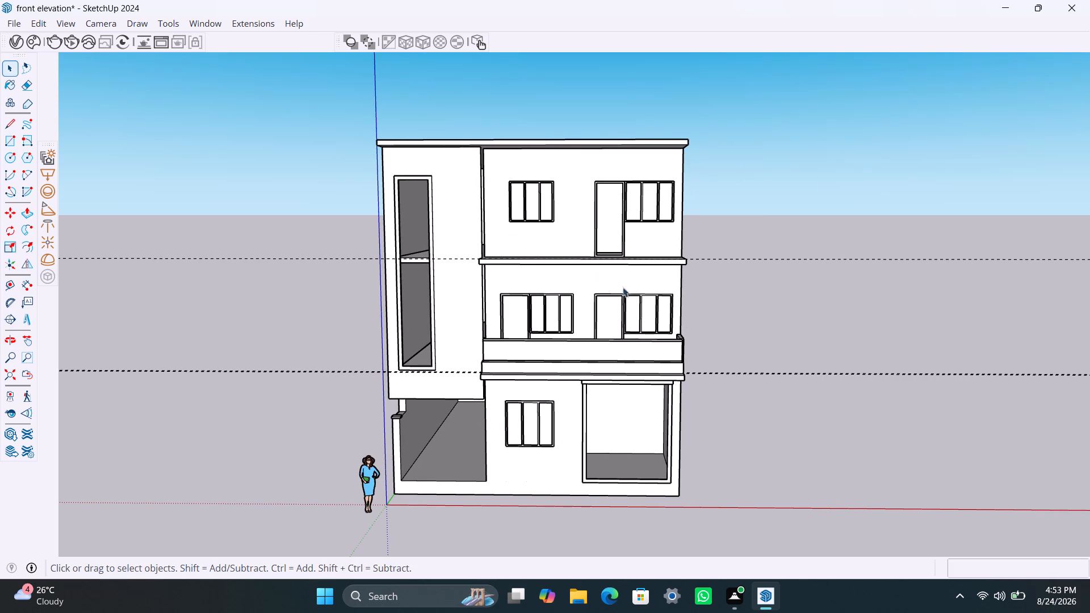
pyautogui.moveTo(678, 366); pyautogui.dragTo(673, 410, button='middle')
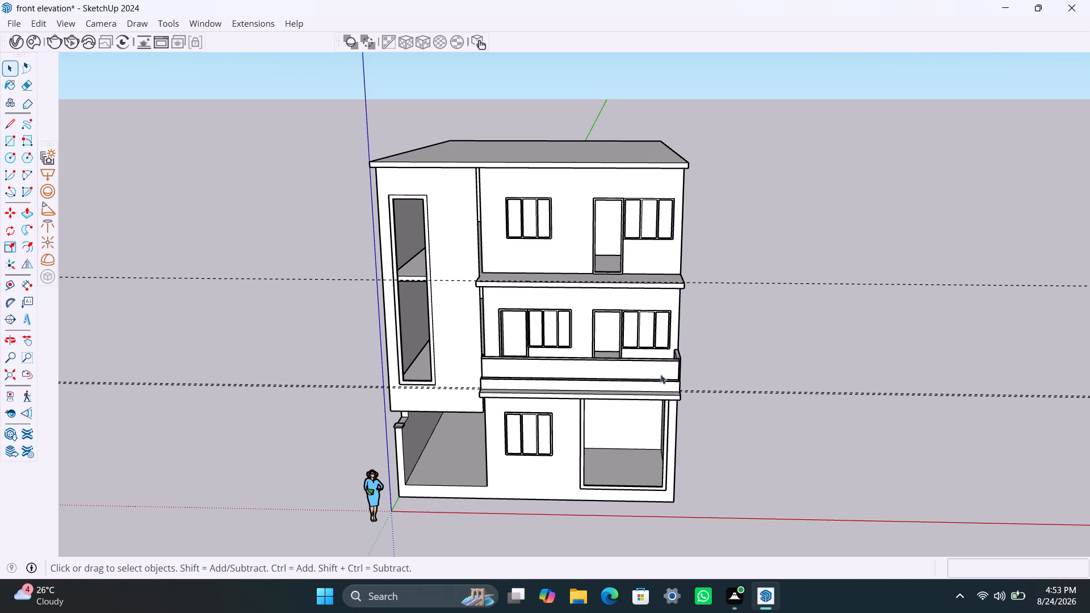
pyautogui.moveTo(656, 362); pyautogui.dragTo(644, 481, button='middle')
pyautogui.scroll(3, 567, 350)
pyautogui.moveTo(565, 350); pyautogui.dragTo(568, 423, button='middle')
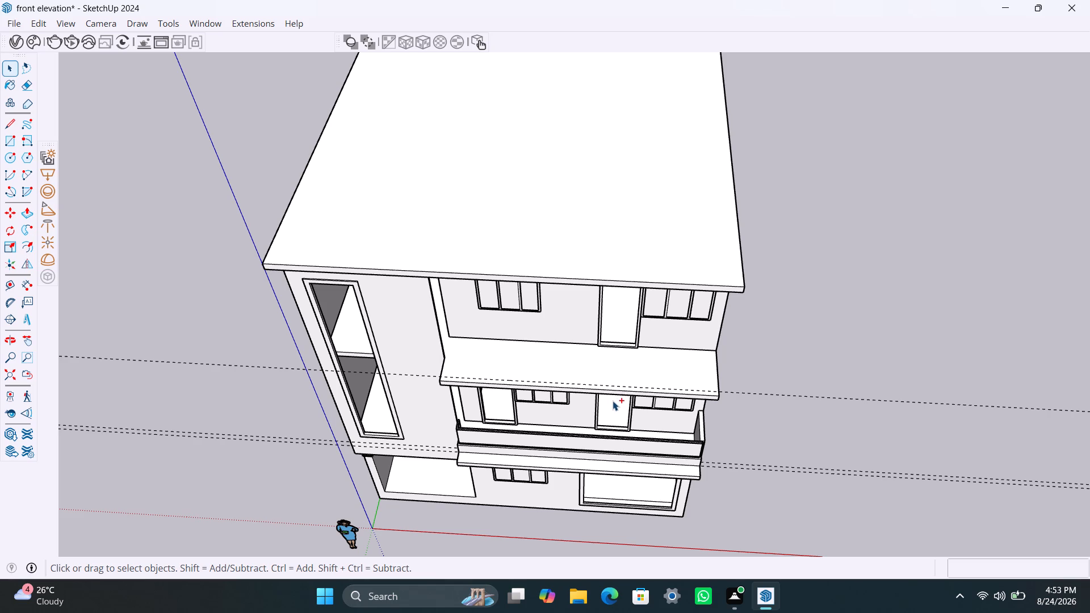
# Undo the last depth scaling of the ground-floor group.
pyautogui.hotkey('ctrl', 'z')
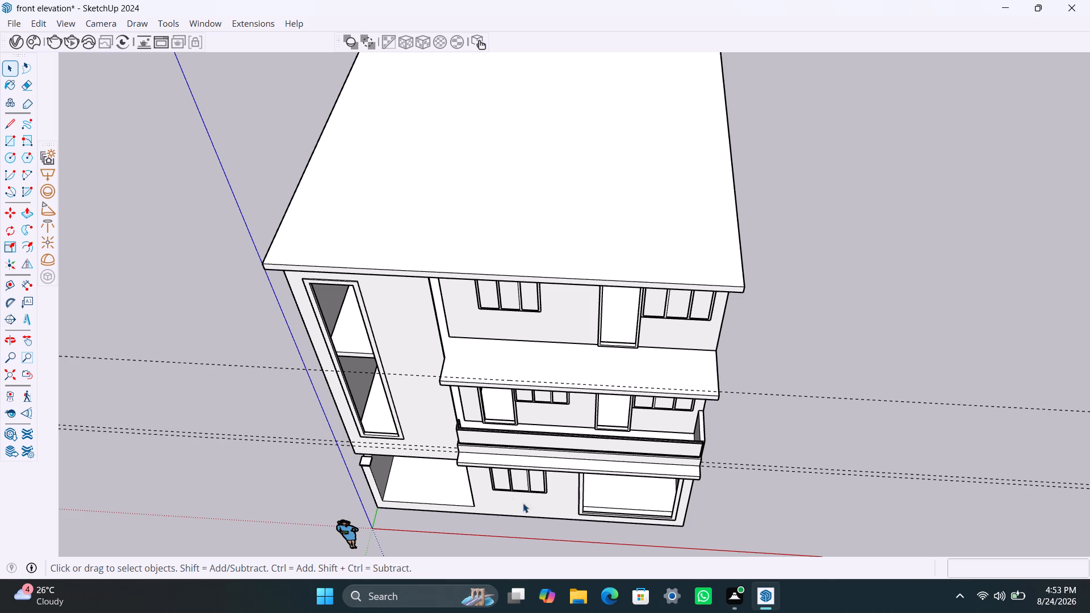
# Scale the ground-floor group's depth to 37' from its front face, keeping the rear fixed, and deselect it.
pyautogui.click(563, 471)
pyautogui.click(544, 492)
pyautogui.press('s')
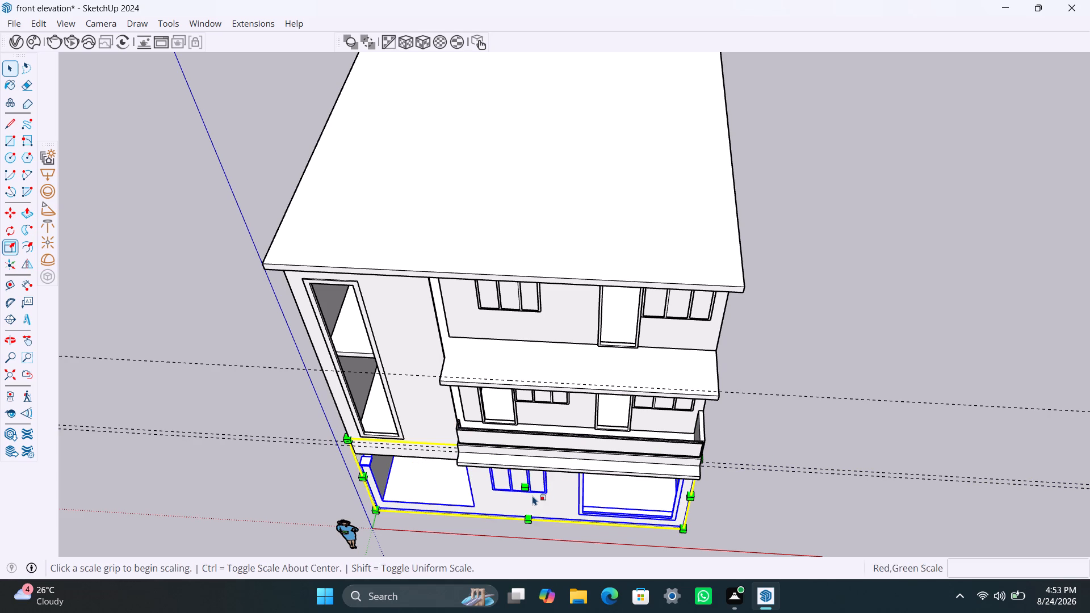
pyautogui.click(526, 487)
pyautogui.write("37'")
pyautogui.press('Return')
pyautogui.press('space')
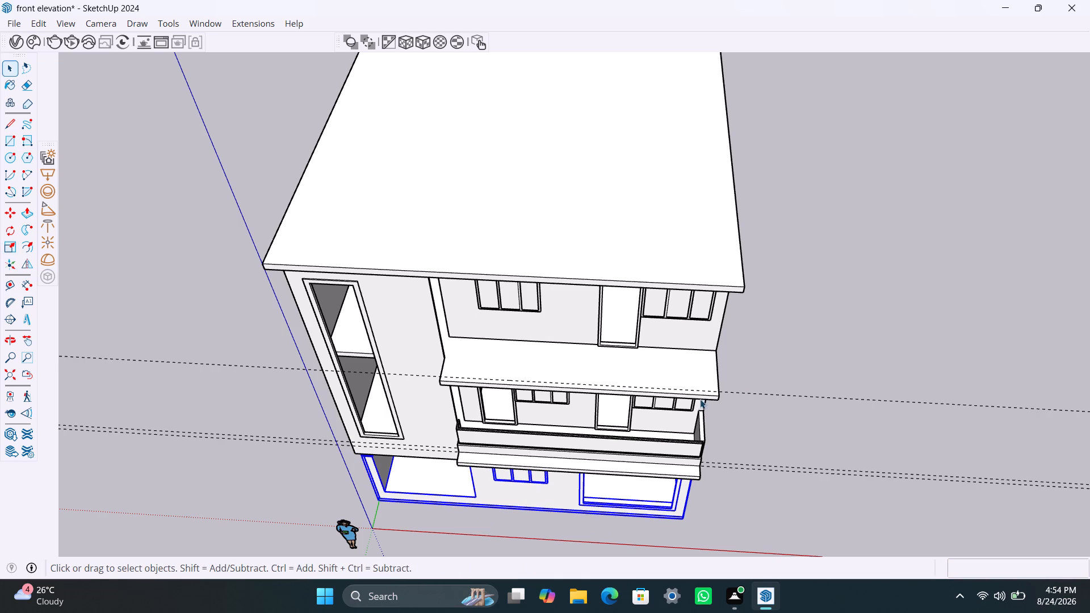
pyautogui.click(839, 335)
# Open the second-floor balcony slab group for editing and delete the guide line near its front edge.
pyautogui.scroll(3, 708, 477)
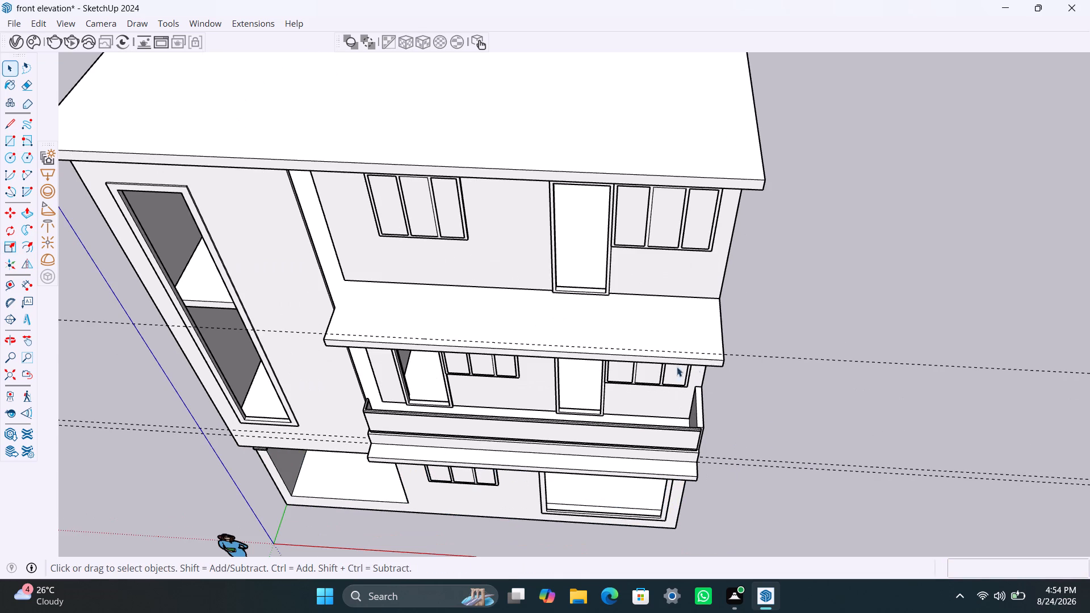
pyautogui.click(529, 342)
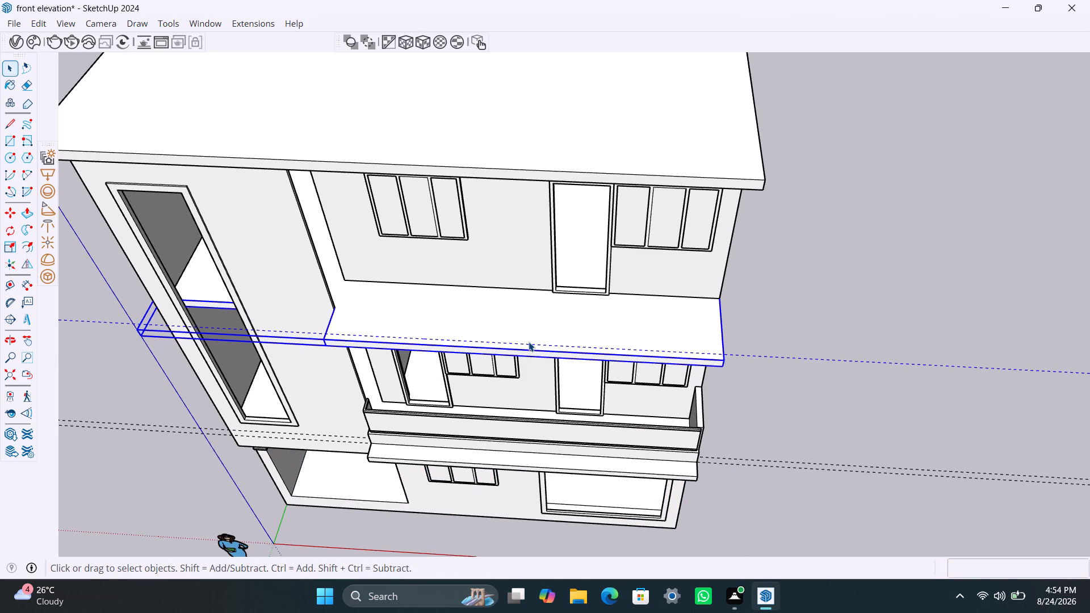
pyautogui.click(529, 342)
pyautogui.click(756, 354)
pyautogui.click(756, 354)
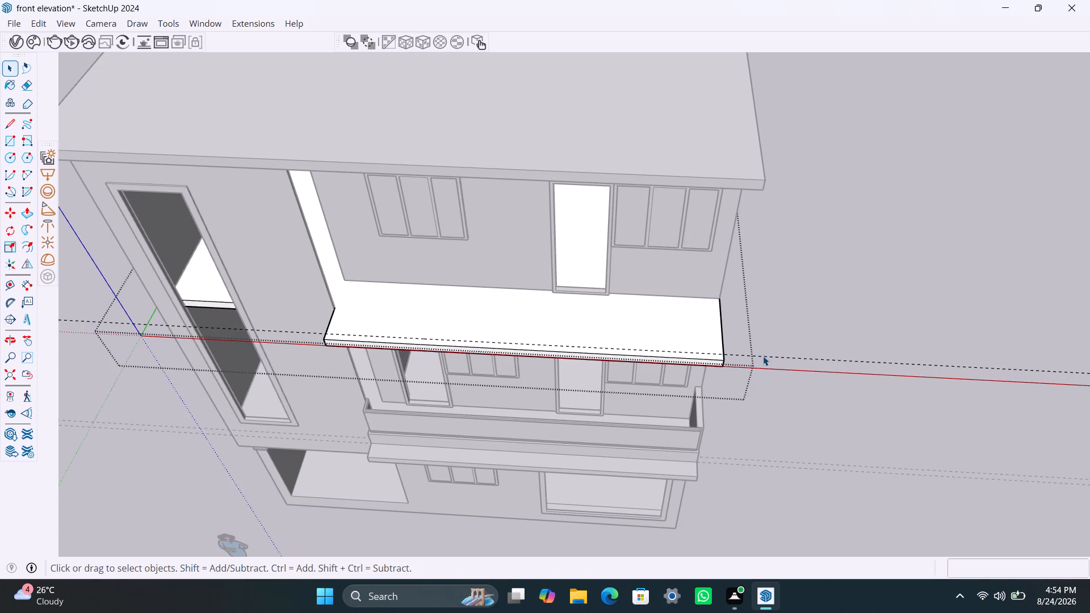
pyautogui.click(768, 357)
pyautogui.press('Delete')
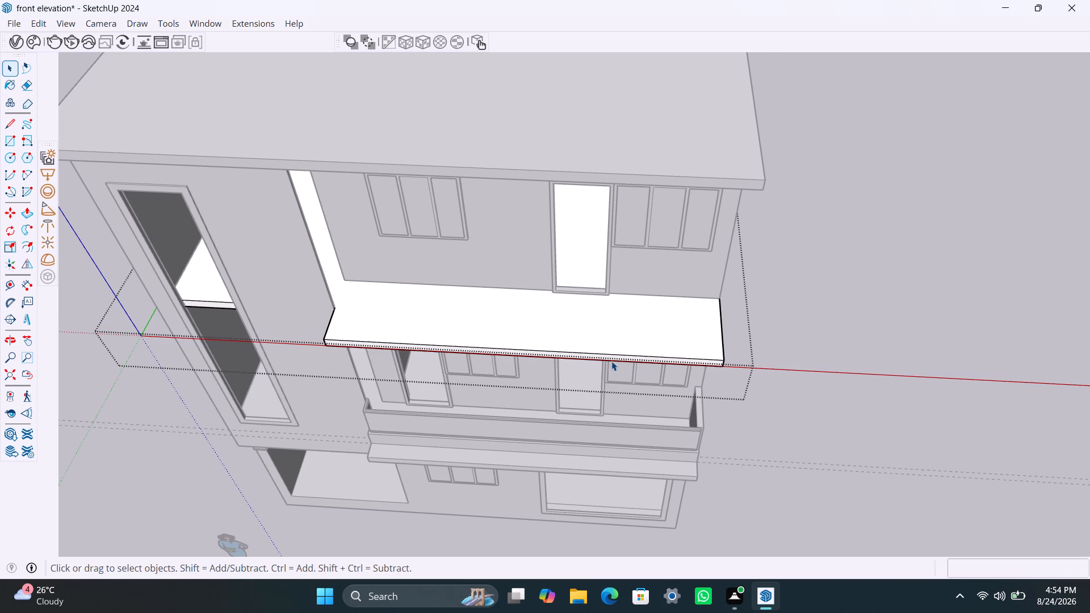
# Place a guide line on the second-floor balcony slab, 1' behind its front edge.
pyautogui.press('t')
pyautogui.click(582, 352)
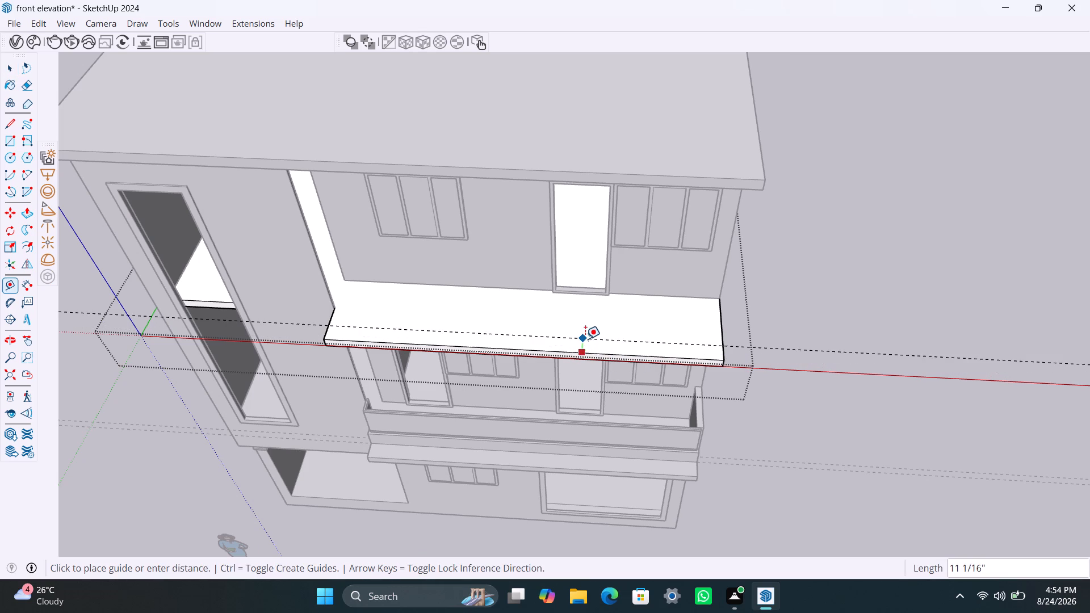
pyautogui.write("1'")
pyautogui.press('Return')
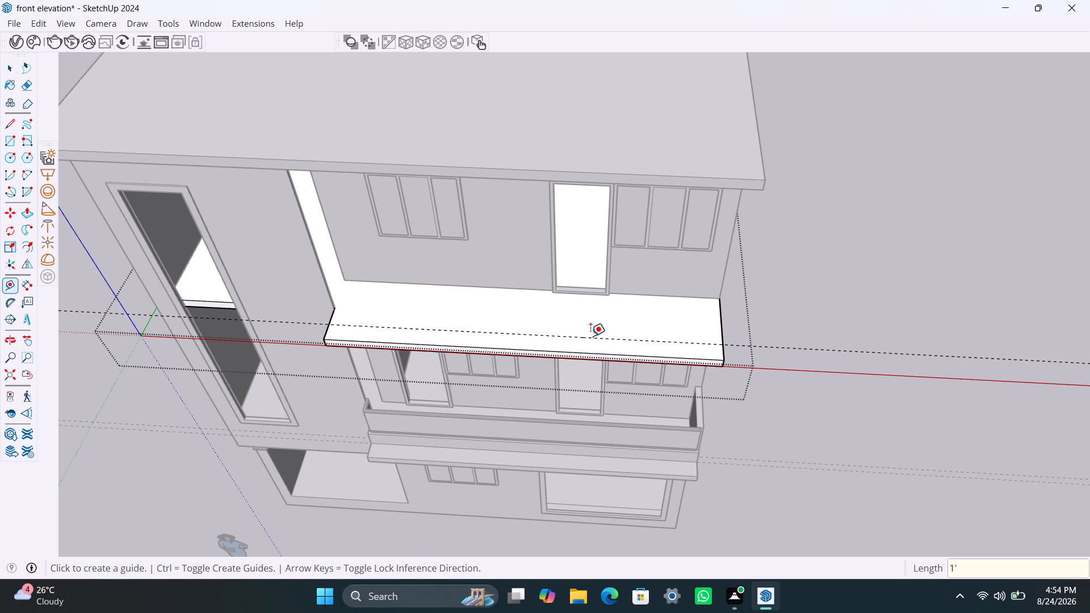
pyautogui.press('space')
# Place a second parallel guide line on the slab, 4.5" behind the 1' guide, towards the building.
pyautogui.moveTo(431, 324); pyautogui.dragTo(452, 385, button='middle')
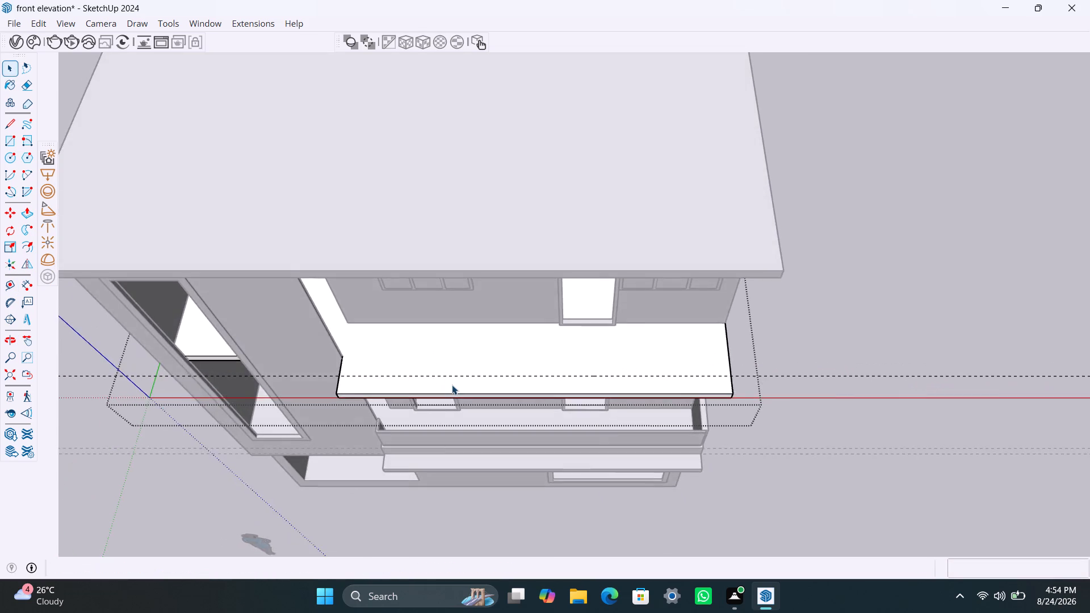
pyautogui.scroll(4, 452, 385)
pyautogui.press('t')
pyautogui.click(470, 372)
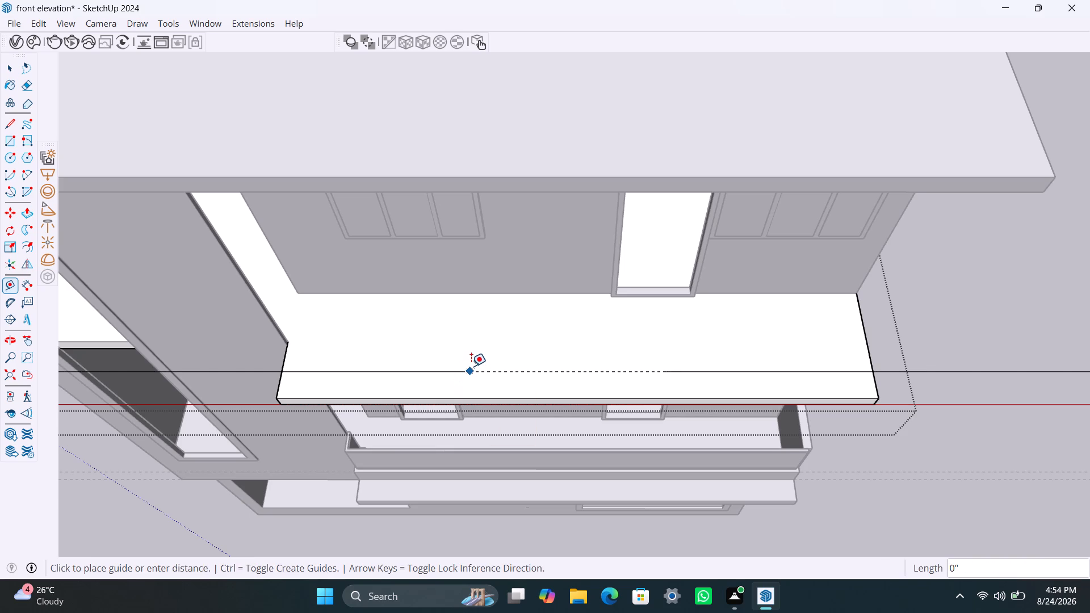
pyautogui.write('4.5"')
pyautogui.press('Return')
pyautogui.press('space')
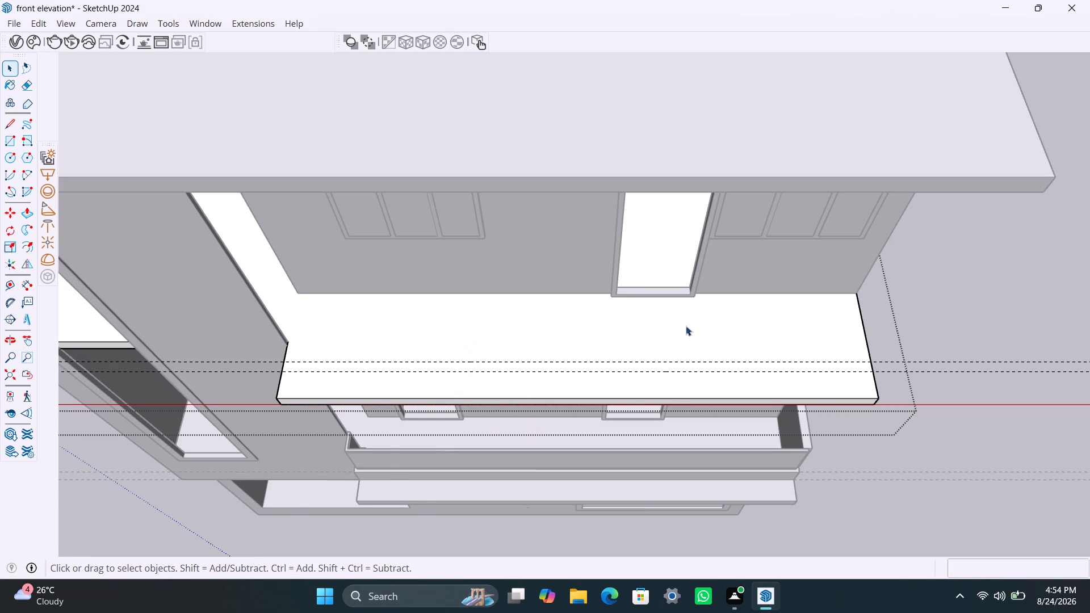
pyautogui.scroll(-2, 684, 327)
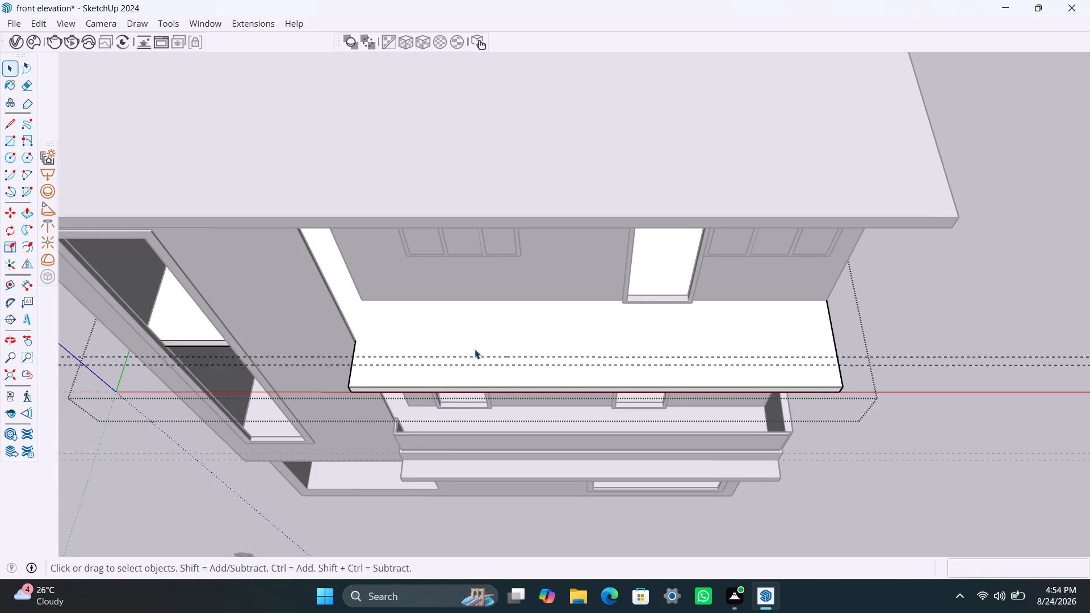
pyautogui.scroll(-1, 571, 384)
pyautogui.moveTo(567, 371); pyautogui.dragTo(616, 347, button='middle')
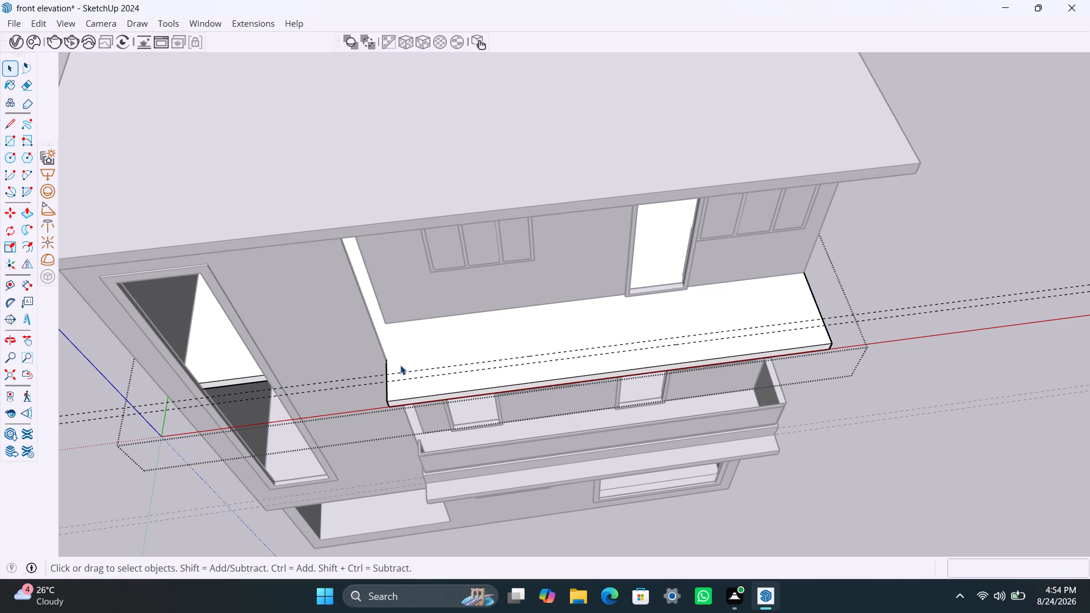
# Draw a 4.5" by 20'3" rectangle between the two guide lines across the full width of the second-floor balcony slab.
pyautogui.scroll(2, 385, 381)
pyautogui.moveTo(391, 382); pyautogui.dragTo(363, 396, button='middle')
pyautogui.scroll(4, 415, 387)
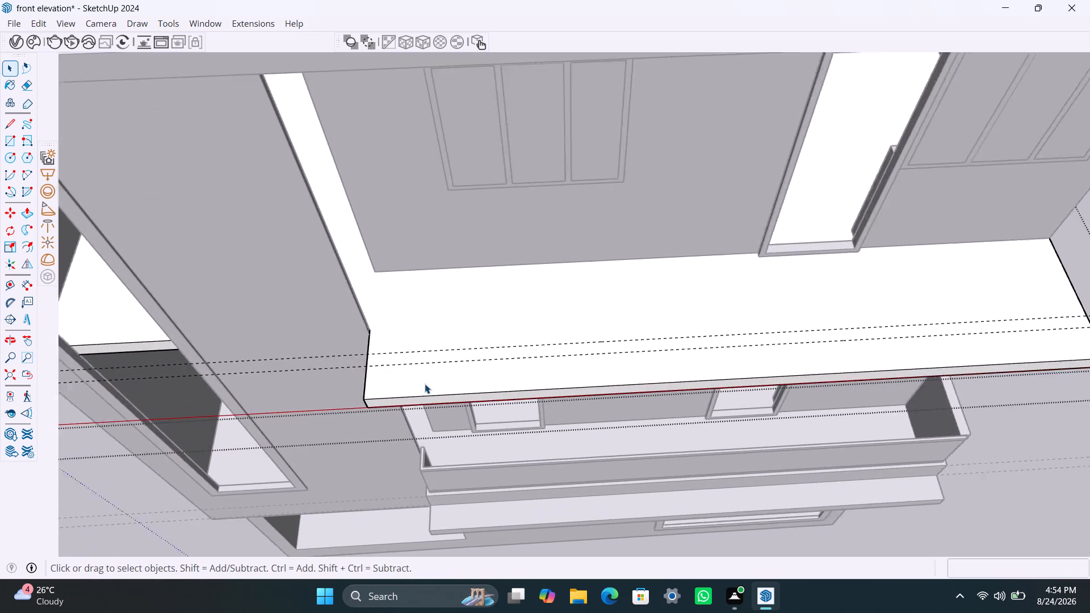
pyautogui.moveTo(430, 384); pyautogui.dragTo(431, 402, button='middle')
pyautogui.press('r')
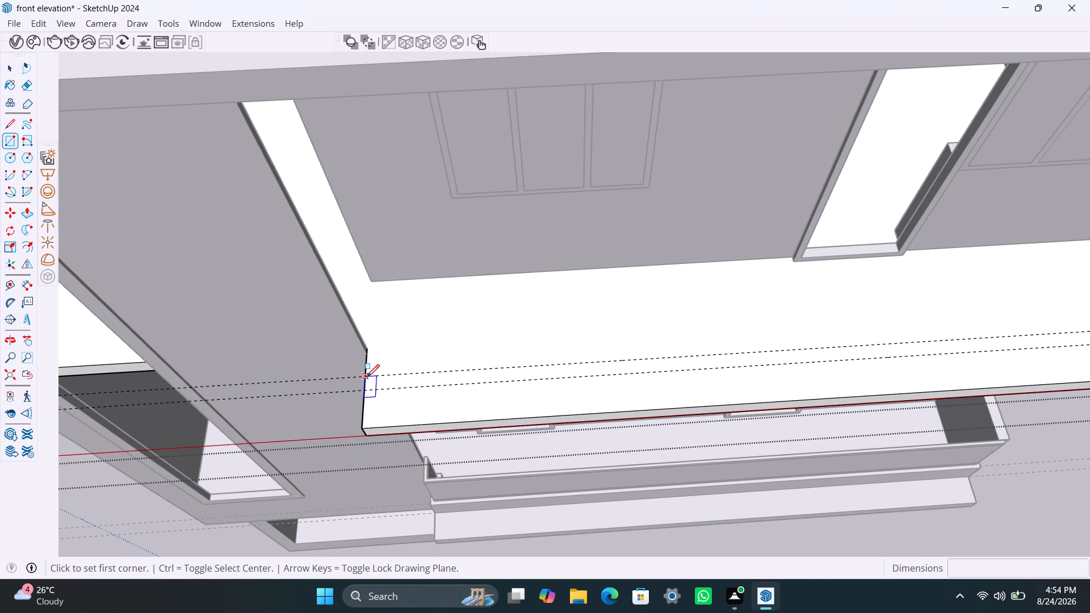
pyautogui.click(367, 377)
pyautogui.scroll(-4, 533, 379)
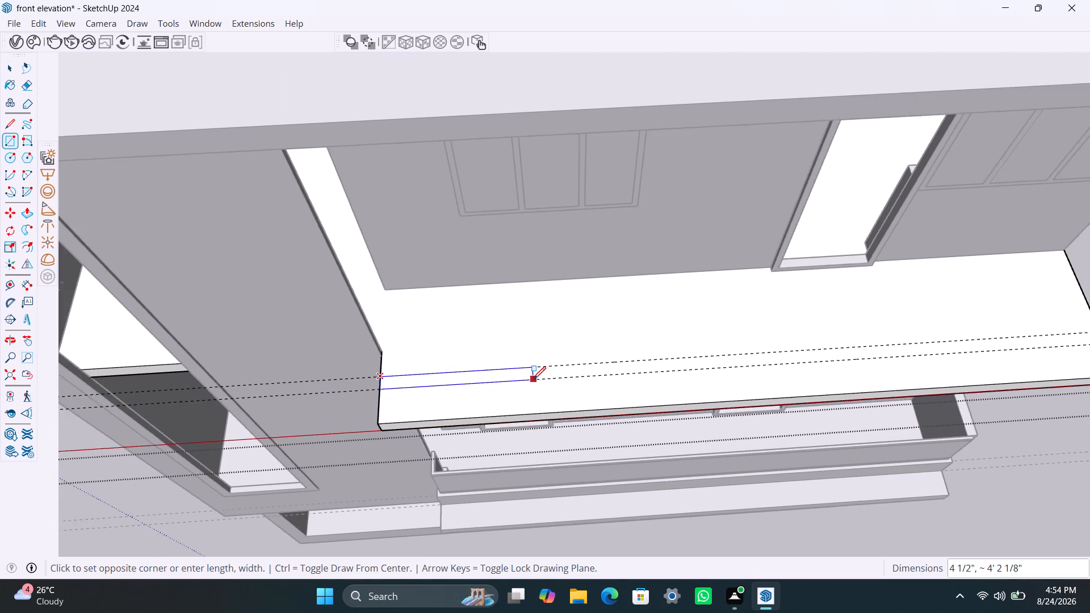
pyautogui.scroll(-5, 533, 379)
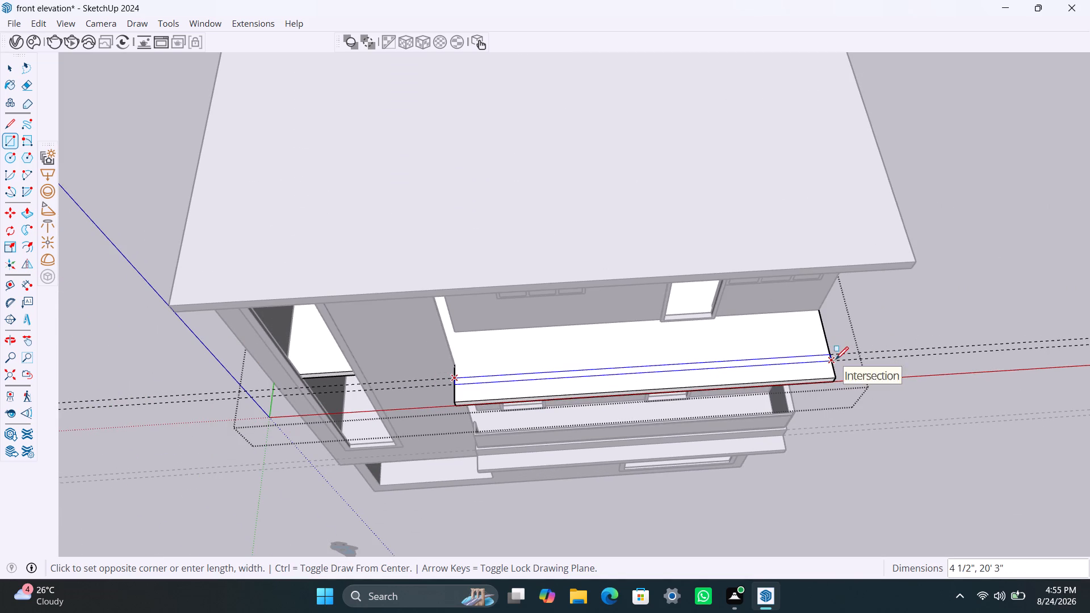
pyautogui.click(833, 359)
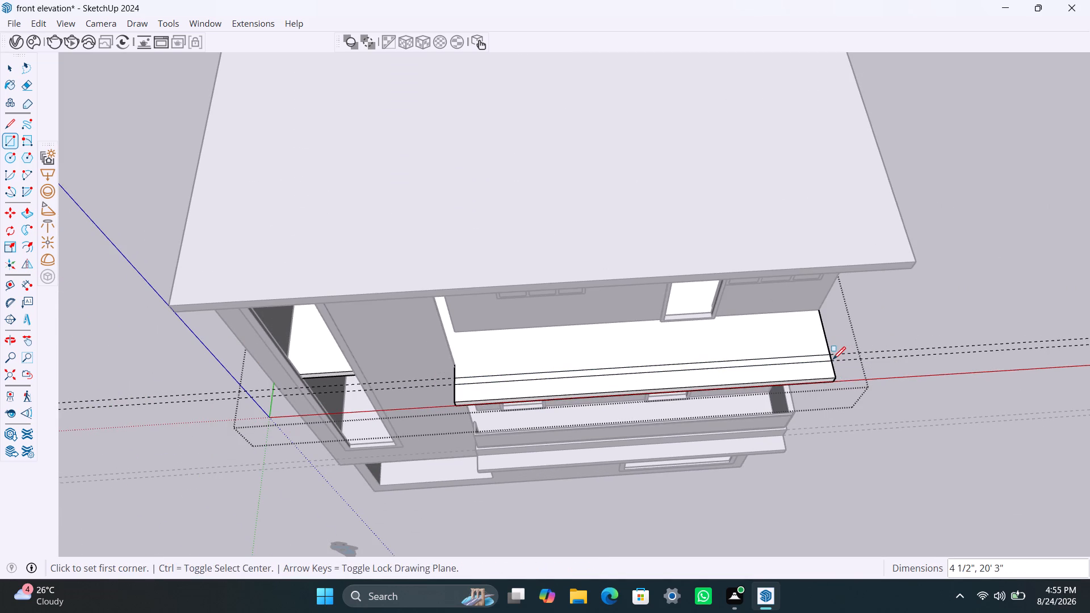
pyautogui.press('space')
# Pull the 4.5" strip between the guides up 1' to form the balcony's front parapet.
pyautogui.click(812, 358)
pyautogui.click(812, 358)
pyautogui.scroll(4, 812, 358)
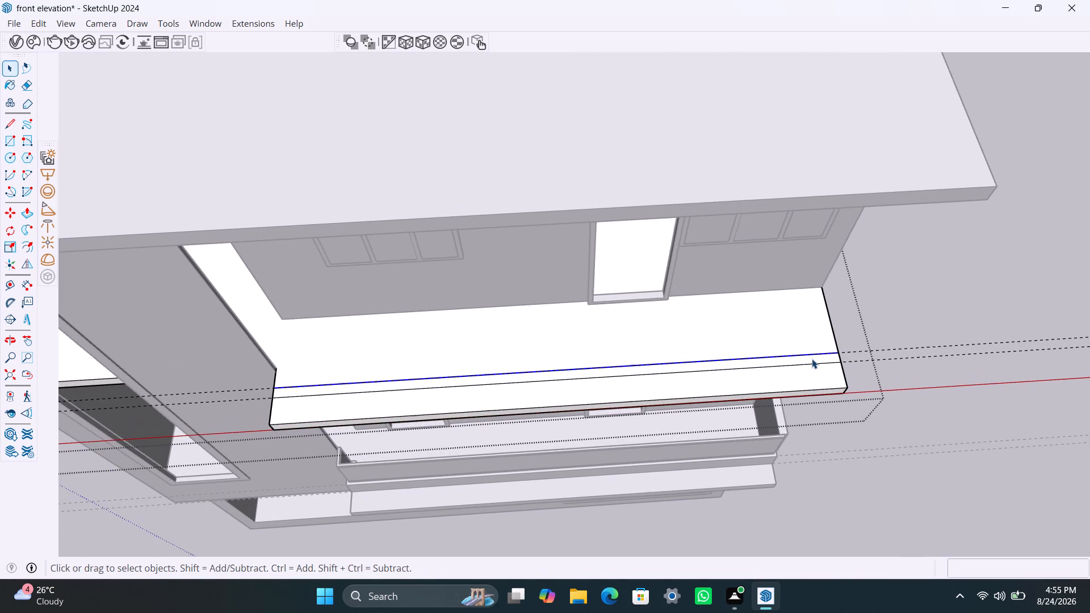
pyautogui.click(812, 359)
pyautogui.press('p')
pyautogui.click(808, 359)
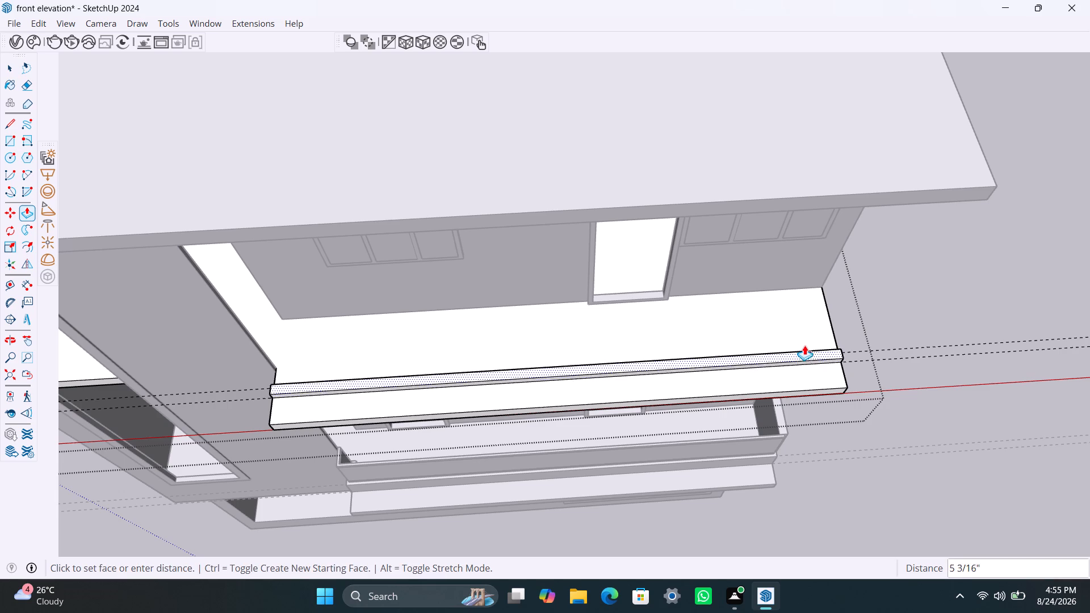
pyautogui.write("1'")
pyautogui.press('Return')
pyautogui.press('space')
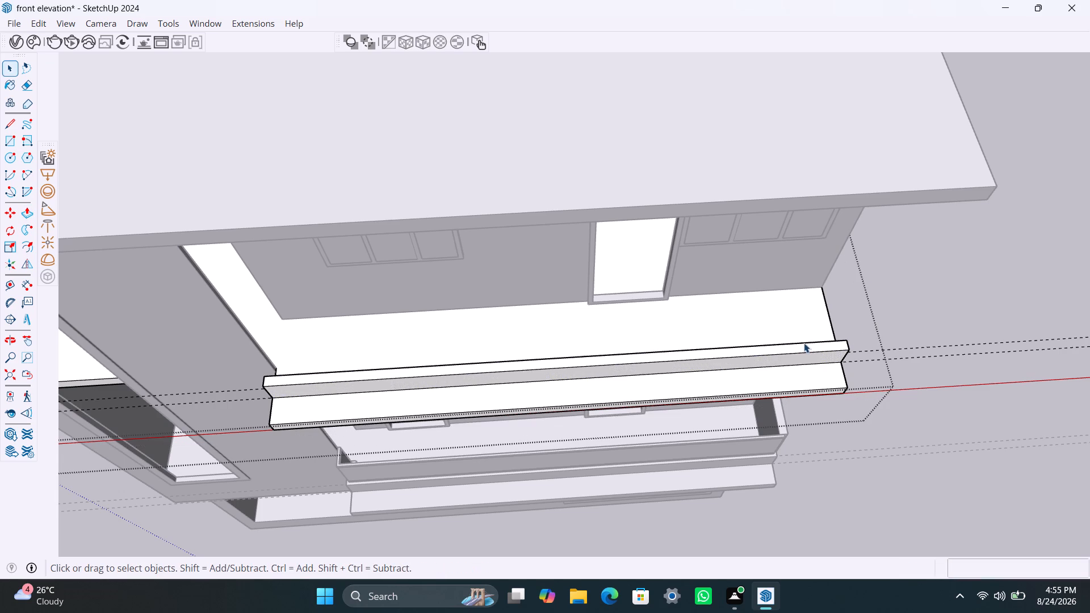
# Copy the slab's right side edge behind the front parapet 4.5" inward.
pyautogui.scroll(-3, 882, 310)
pyautogui.scroll(7, 842, 306)
pyautogui.click(839, 310)
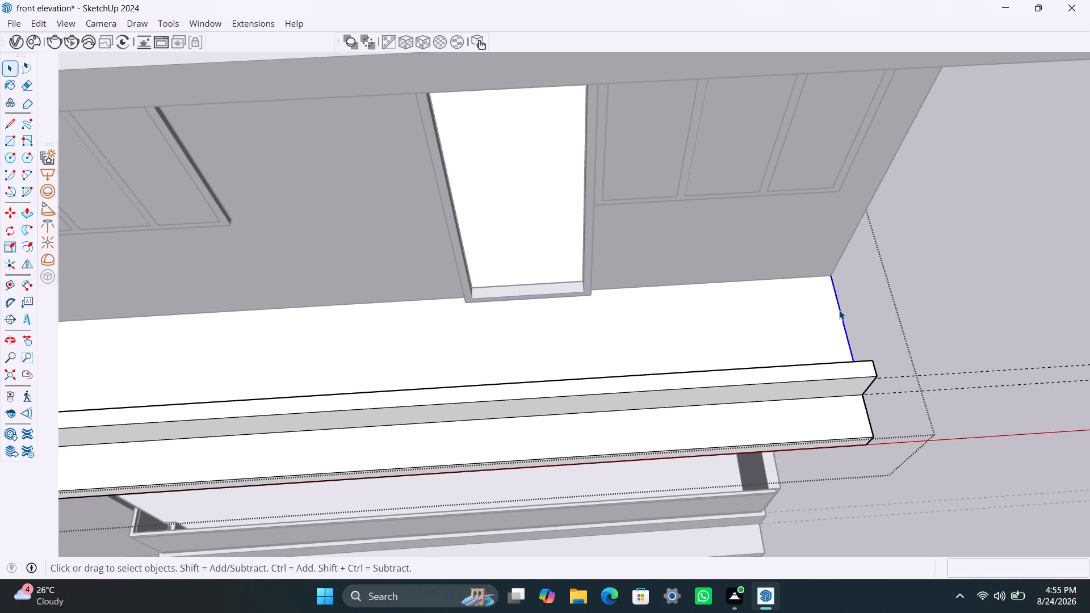
pyautogui.press('m')
pyautogui.click(834, 276)
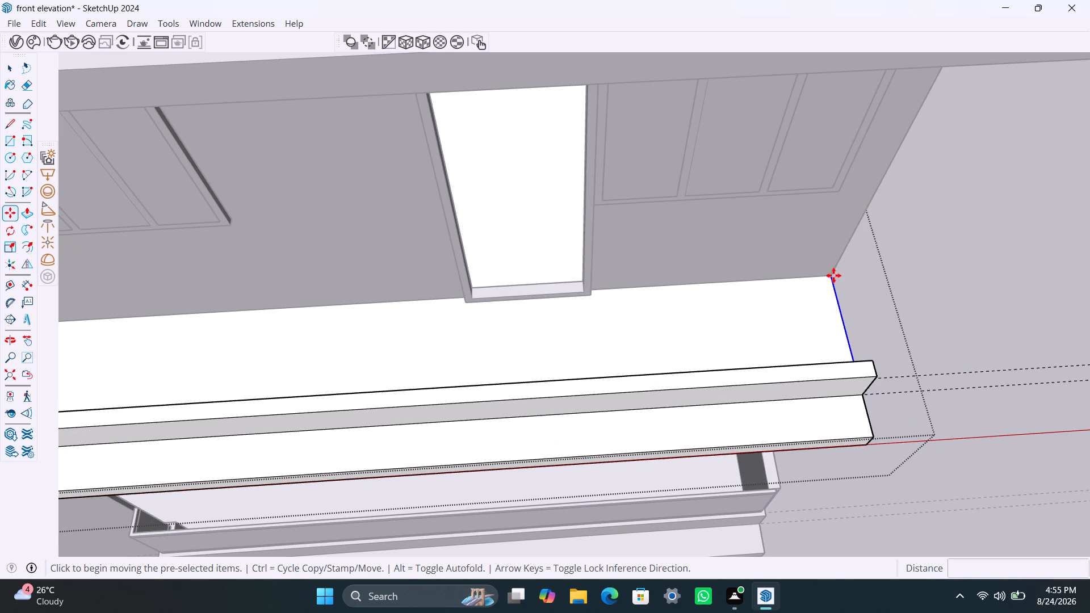
pyautogui.press('space')
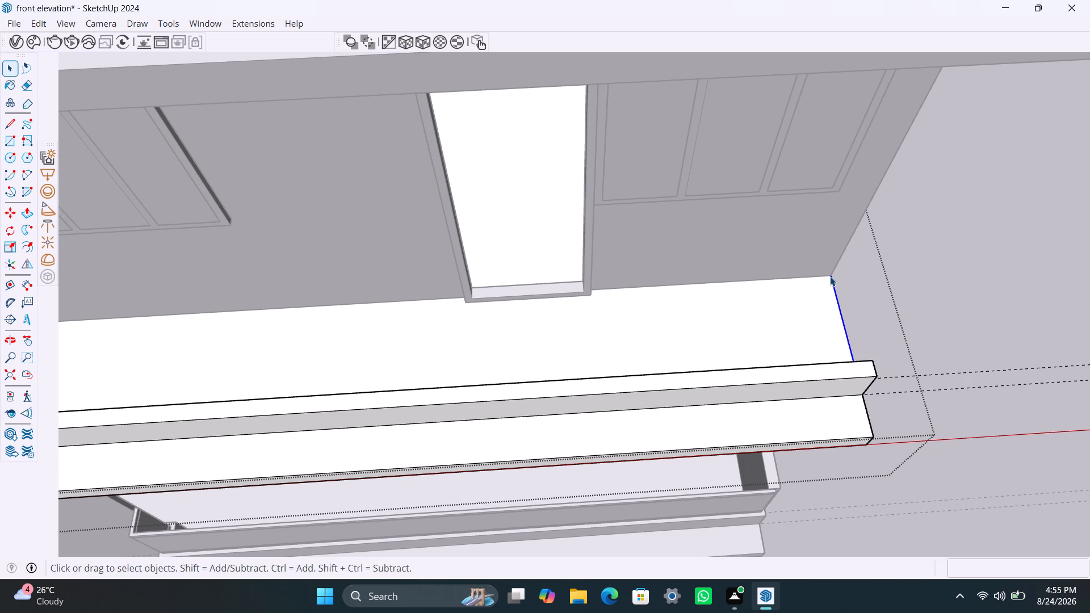
pyautogui.press('m')
pyautogui.click(831, 277)
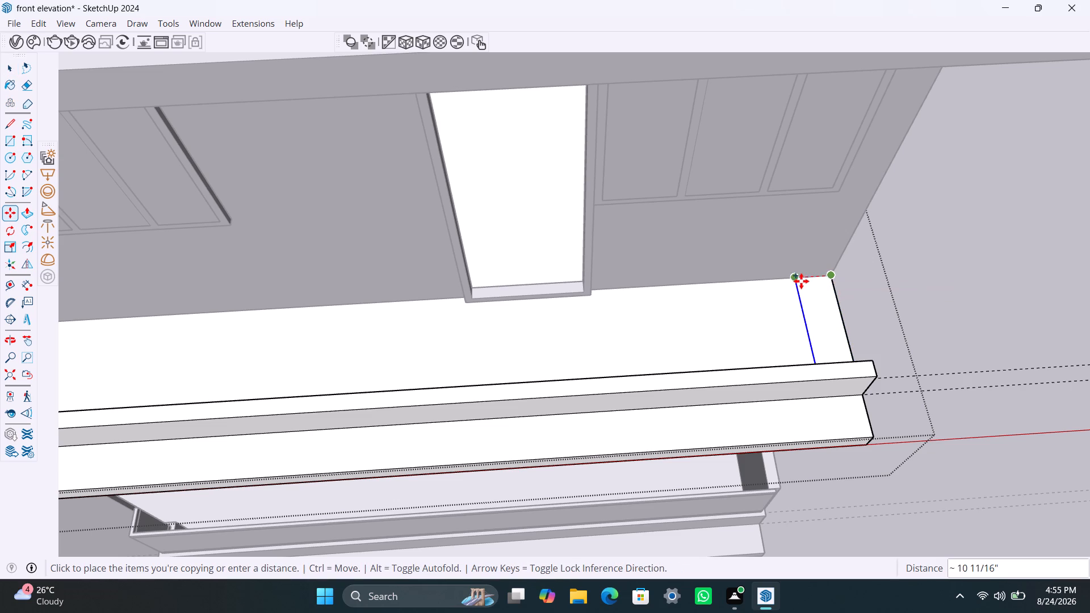
pyautogui.write('4.5"')
pyautogui.press('Return')
pyautogui.press('space')
# Try to pull the 4.5" side strip at the balcony's right end up by 3'6".
pyautogui.click(826, 287)
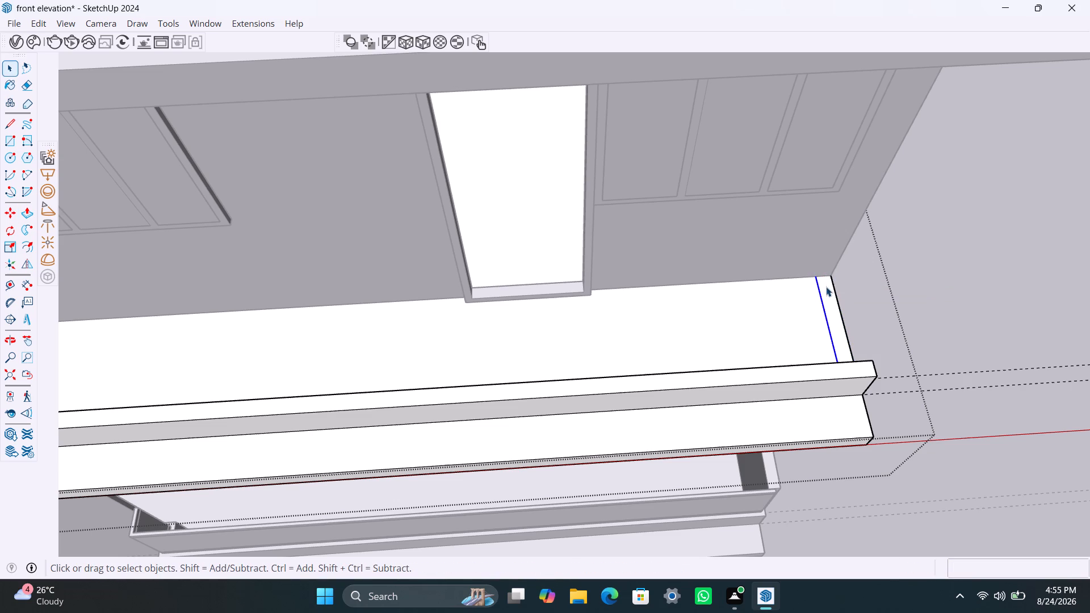
pyautogui.press('p')
pyautogui.click(828, 299)
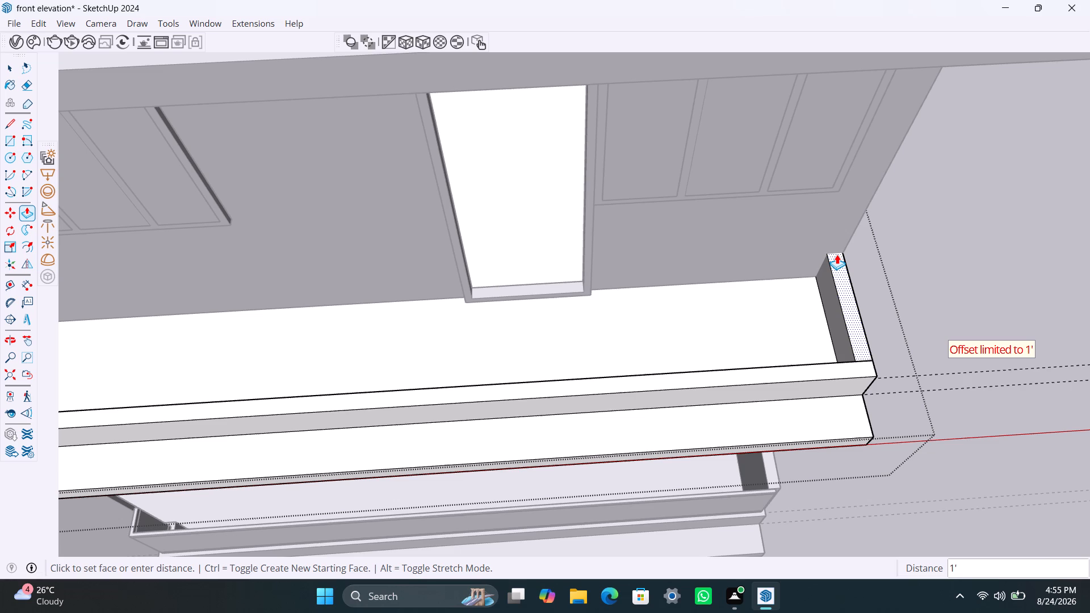
pyautogui.press('3')
pyautogui.press("'")
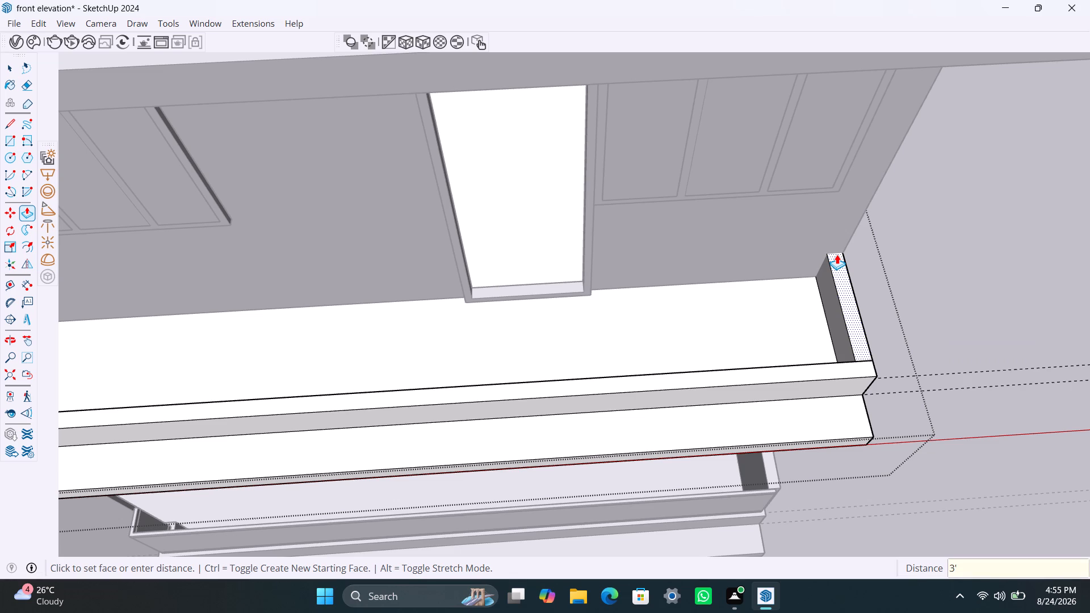
pyautogui.write('6"')
pyautogui.press('Return')
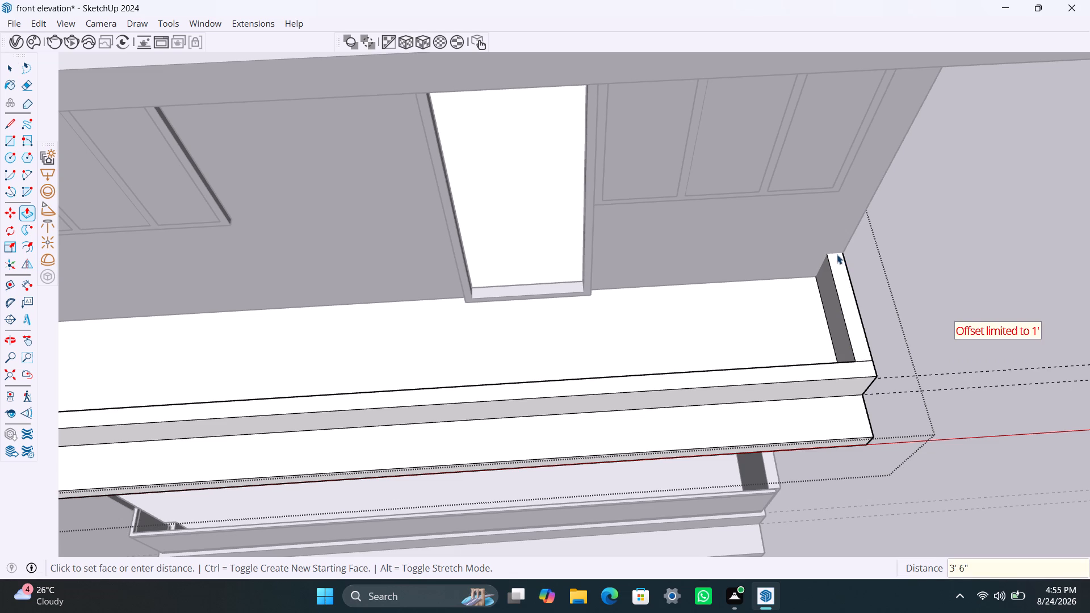
pyautogui.press('space')
# Raise the top face of the right side parapet by a further 2'6".
pyautogui.scroll(2, 851, 337)
pyautogui.click(852, 329)
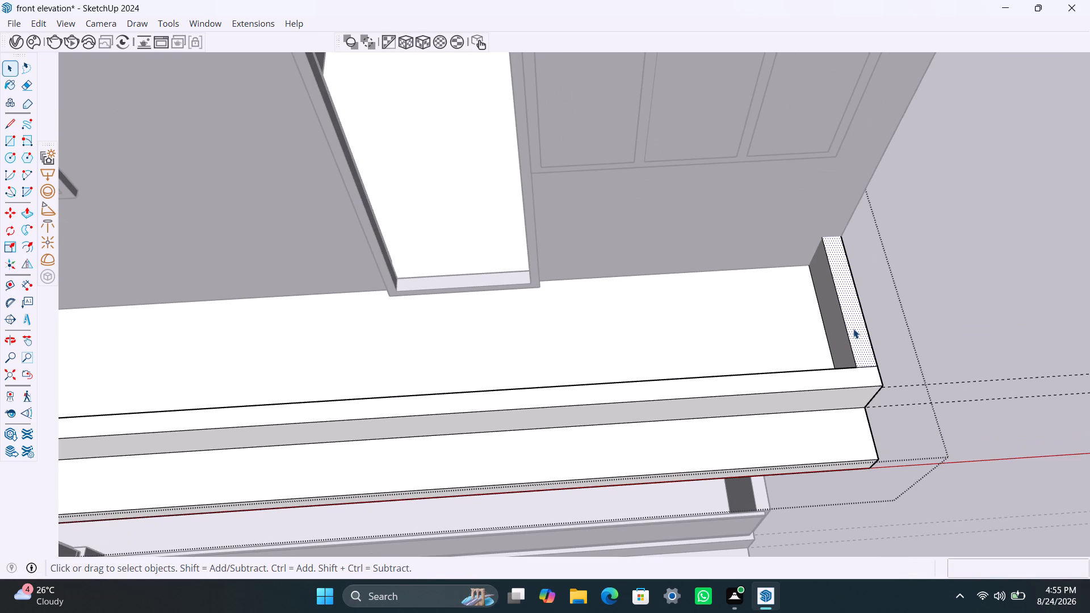
pyautogui.press('p')
pyautogui.click(853, 329)
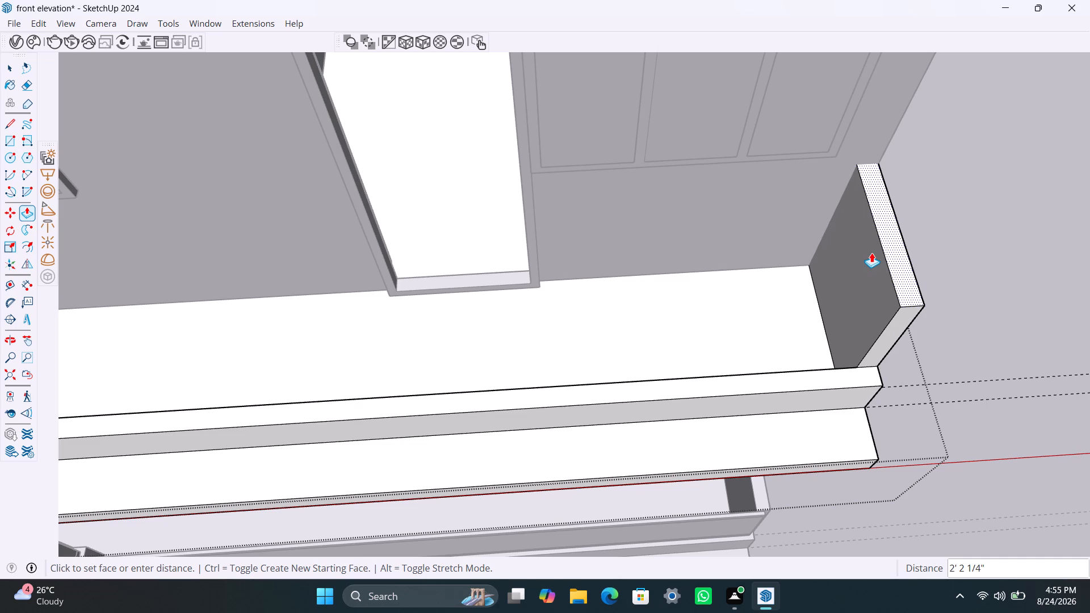
pyautogui.write('2\'6"')
pyautogui.press('Return')
pyautogui.press('space')
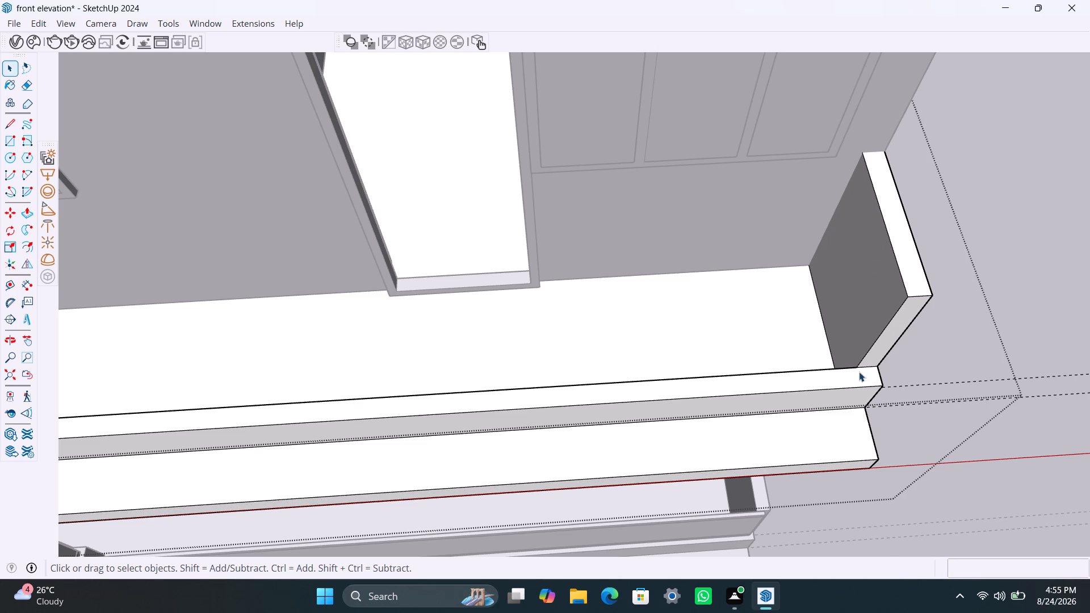
# Raise the top face of the long front parapet by 1".
pyautogui.click(857, 377)
pyautogui.press('p')
pyautogui.click(856, 377)
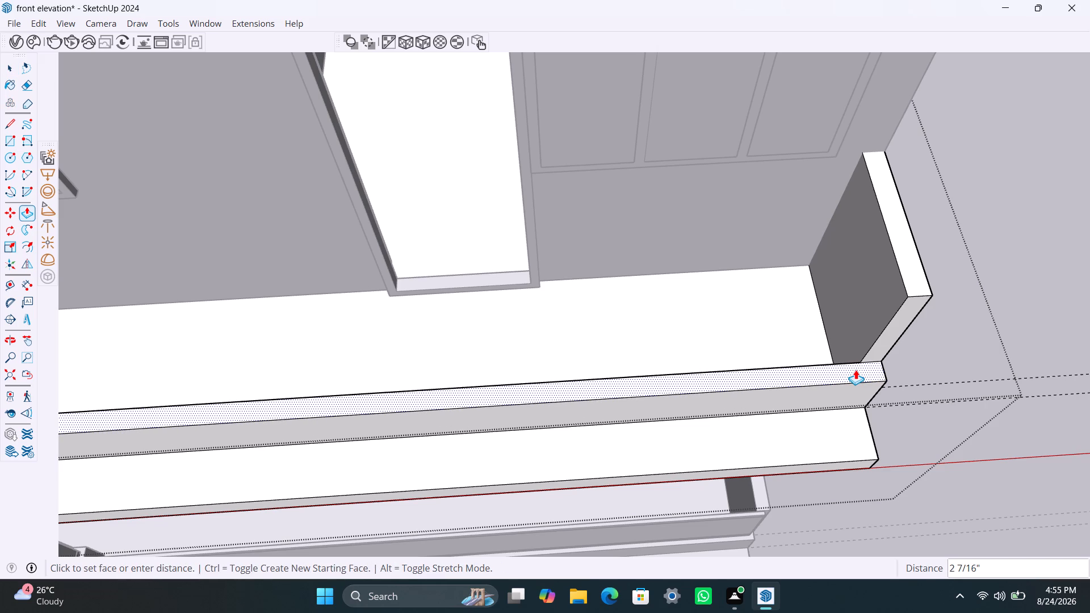
pyautogui.write('1"')
pyautogui.press('Return')
pyautogui.press('space')
# Copy the vertical end edge of the front parapet's inner face 4.5" inward at the balcony's left end.
pyautogui.scroll(-11, 679, 303)
pyautogui.moveTo(623, 350); pyautogui.dragTo(727, 333, button='middle')
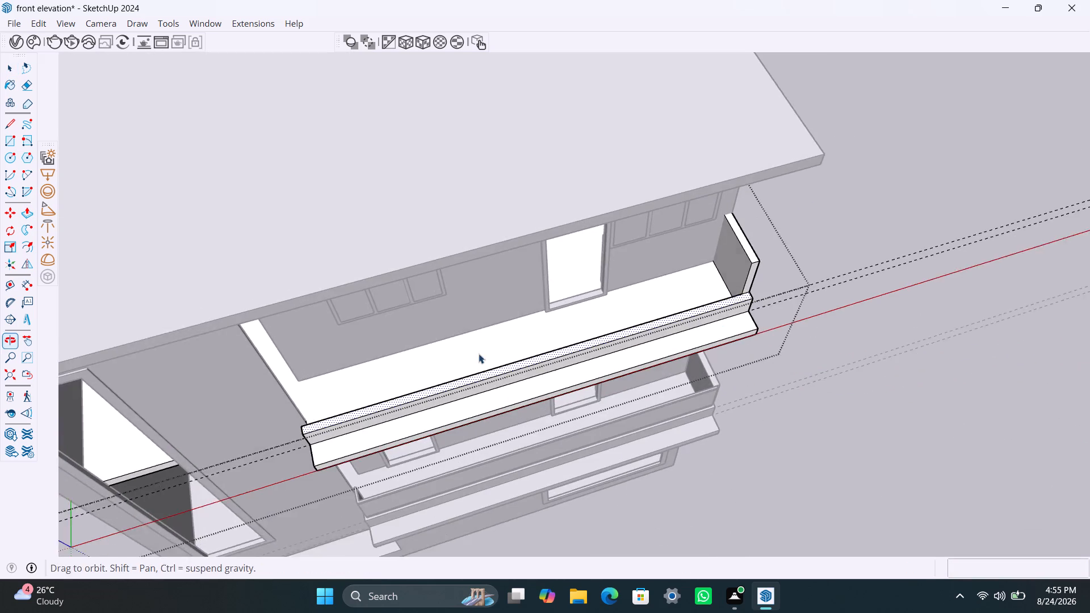
pyautogui.scroll(4, 337, 414)
pyautogui.moveTo(309, 455); pyautogui.dragTo(329, 455, button='middle')
pyautogui.moveTo(348, 443); pyautogui.dragTo(355, 492, button='middle')
pyautogui.scroll(8, 349, 504)
pyautogui.moveTo(334, 490); pyautogui.dragTo(400, 351, button='middle')
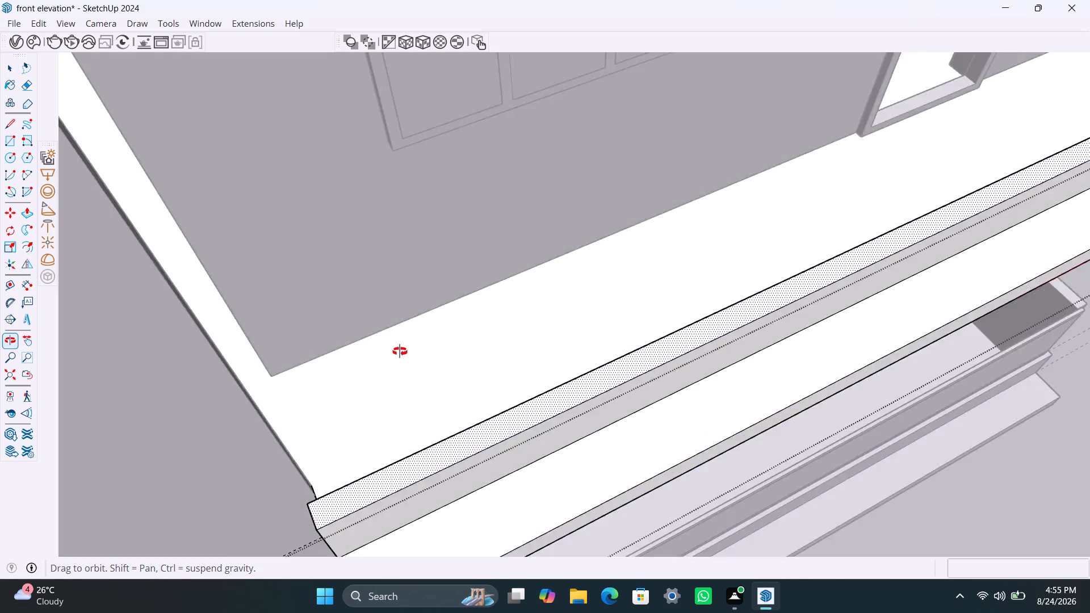
pyautogui.moveTo(400, 351); pyautogui.dragTo(571, 326, button='middle')
pyautogui.scroll(-5, 520, 414)
pyautogui.moveTo(525, 429); pyautogui.dragTo(613, 288, button='middle')
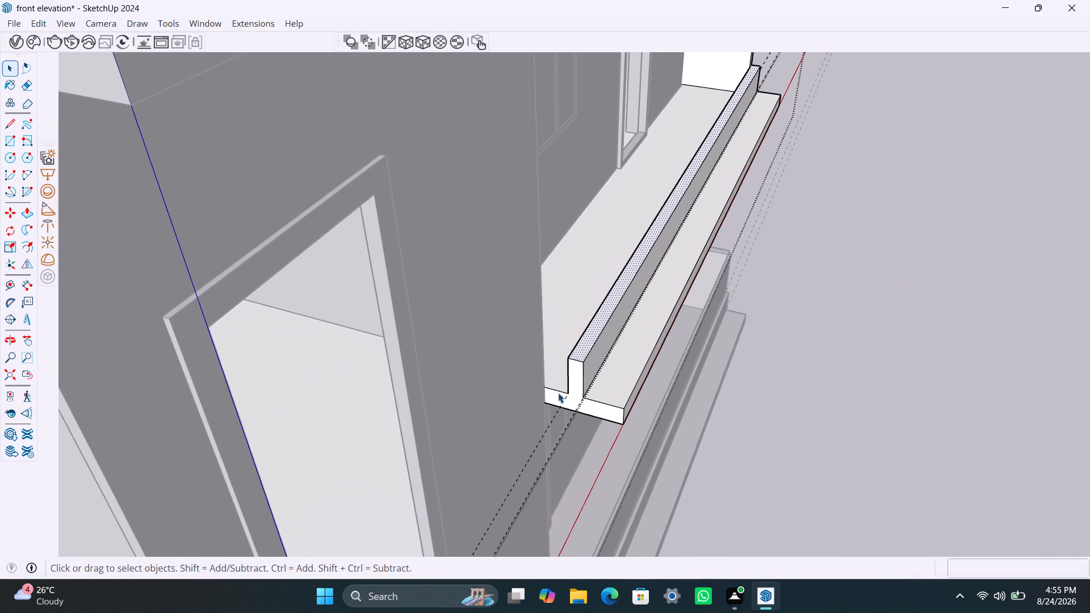
pyautogui.moveTo(575, 343); pyautogui.dragTo(296, 267, button='middle')
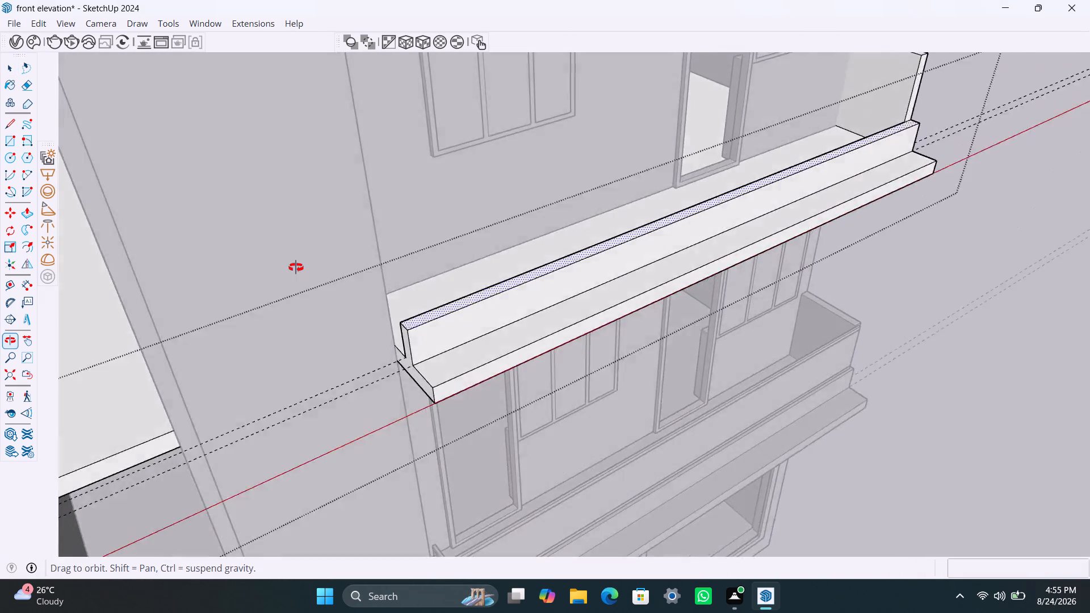
pyautogui.moveTo(296, 267); pyautogui.dragTo(293, 263, button='middle')
pyautogui.scroll(-4, 437, 212)
pyautogui.moveTo(488, 177); pyautogui.dragTo(374, 505, button='middle')
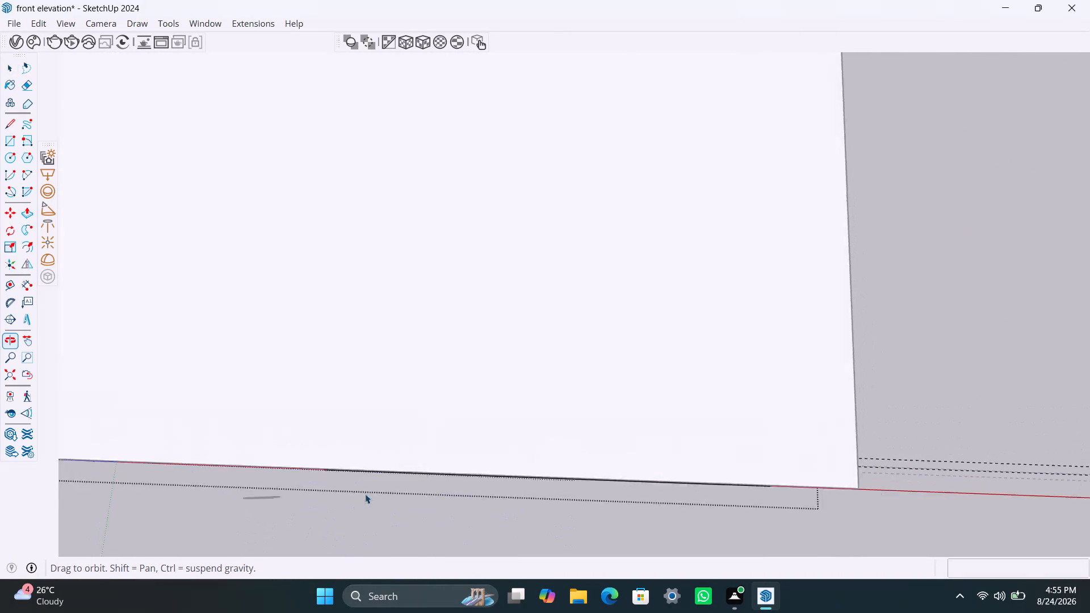
pyautogui.scroll(5, 364, 482)
pyautogui.moveTo(395, 482); pyautogui.dragTo(409, 277, button='middle')
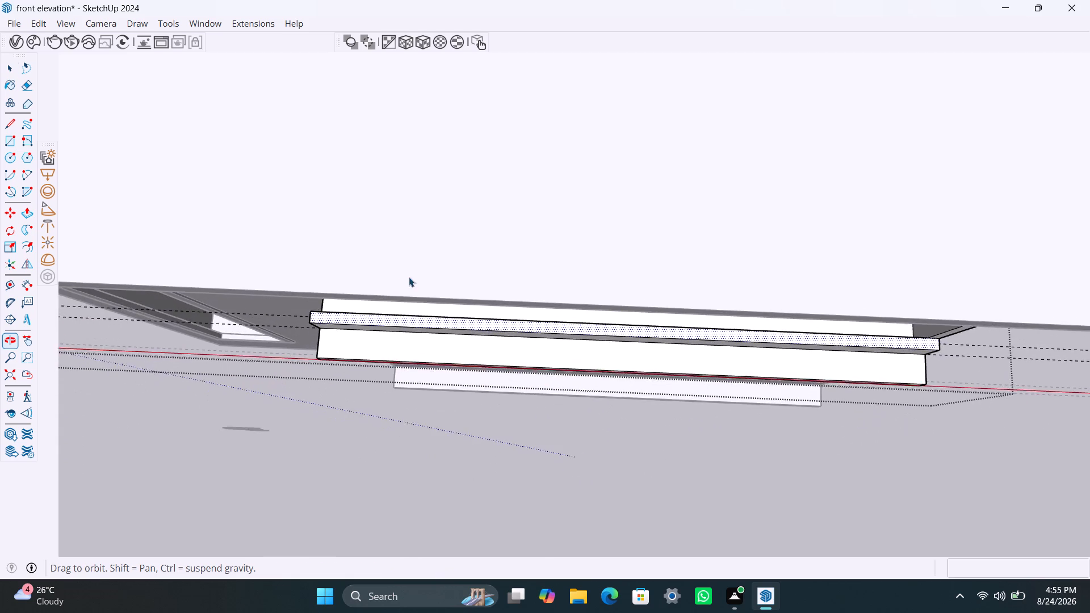
pyautogui.scroll(18, 309, 308)
pyautogui.moveTo(397, 264); pyautogui.dragTo(384, 361, button='middle')
pyautogui.scroll(8, 276, 363)
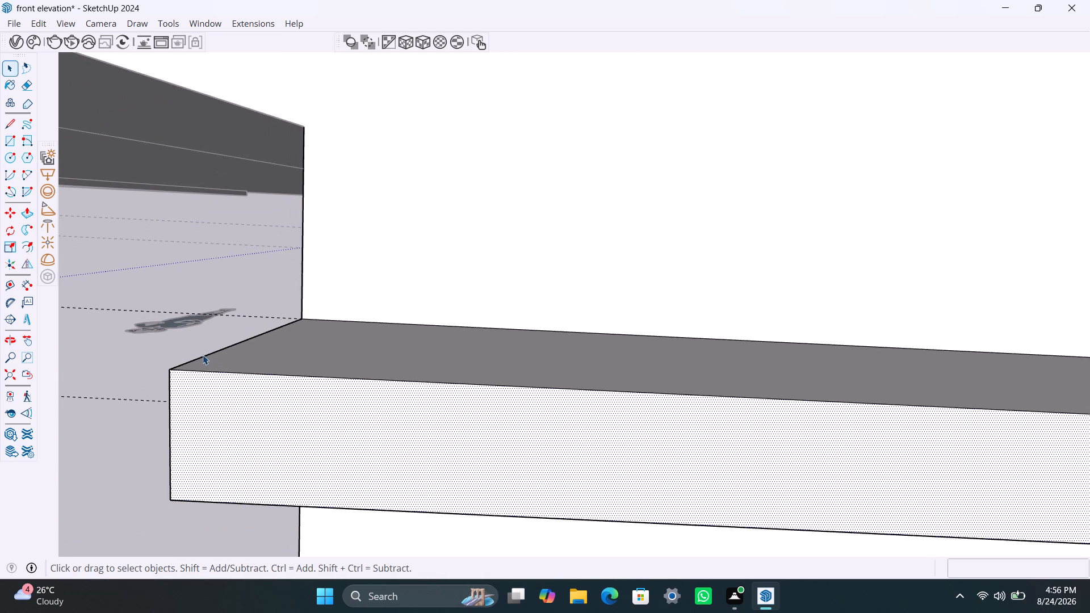
pyautogui.click(204, 356)
pyautogui.press('m')
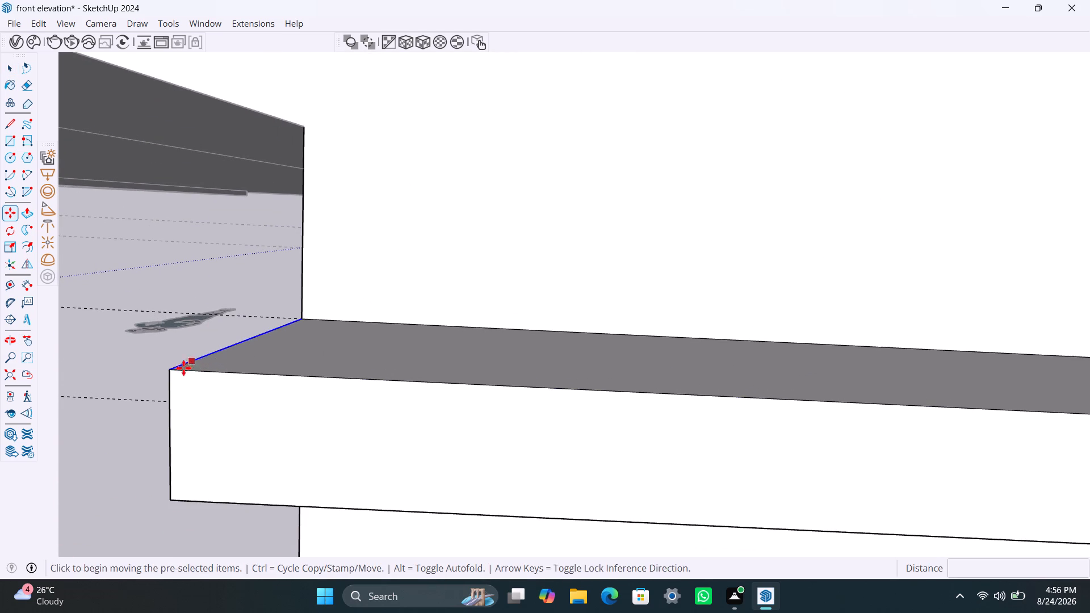
pyautogui.click(168, 372)
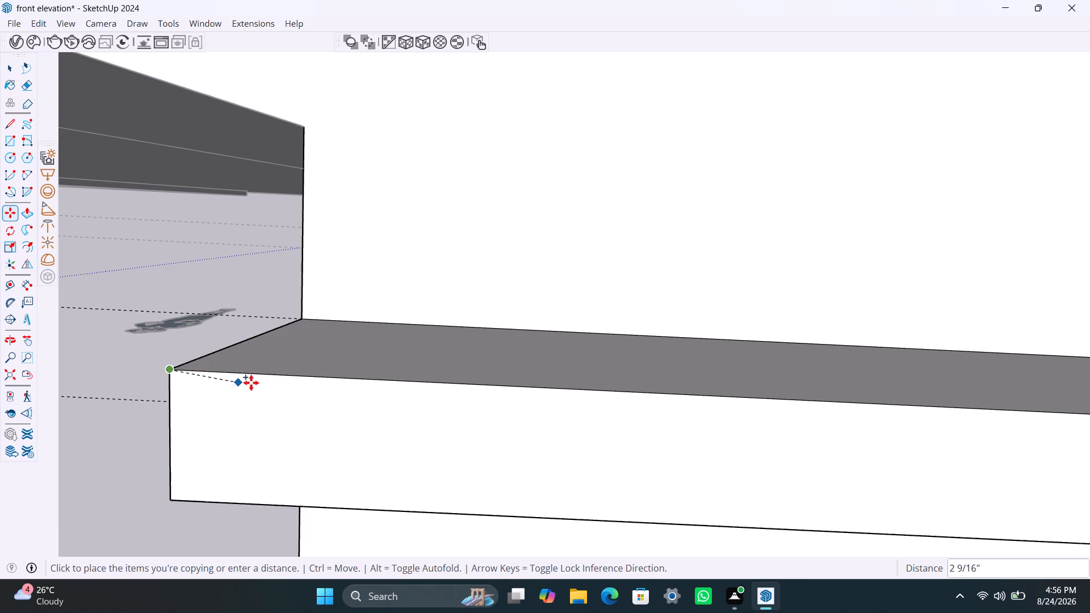
pyautogui.write('4.5"')
pyautogui.press('Return')
pyautogui.press('space')
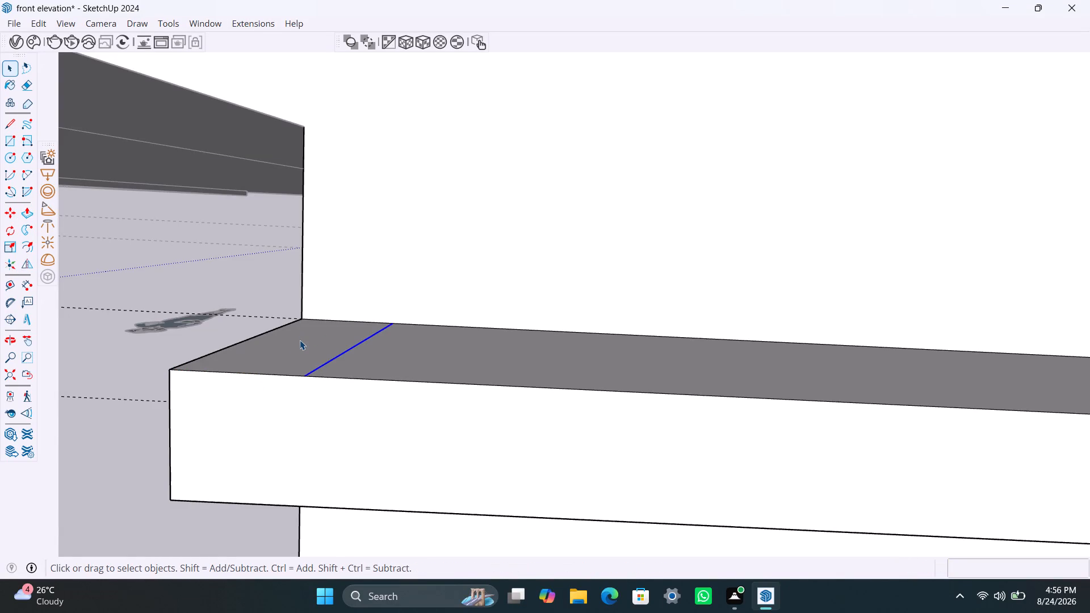
# Pull the 4.5" strip on the parapet's inner face about 9 5/16" towards the house wall as a left-end return.
pyautogui.click(300, 342)
pyautogui.press('p')
pyautogui.click(300, 342)
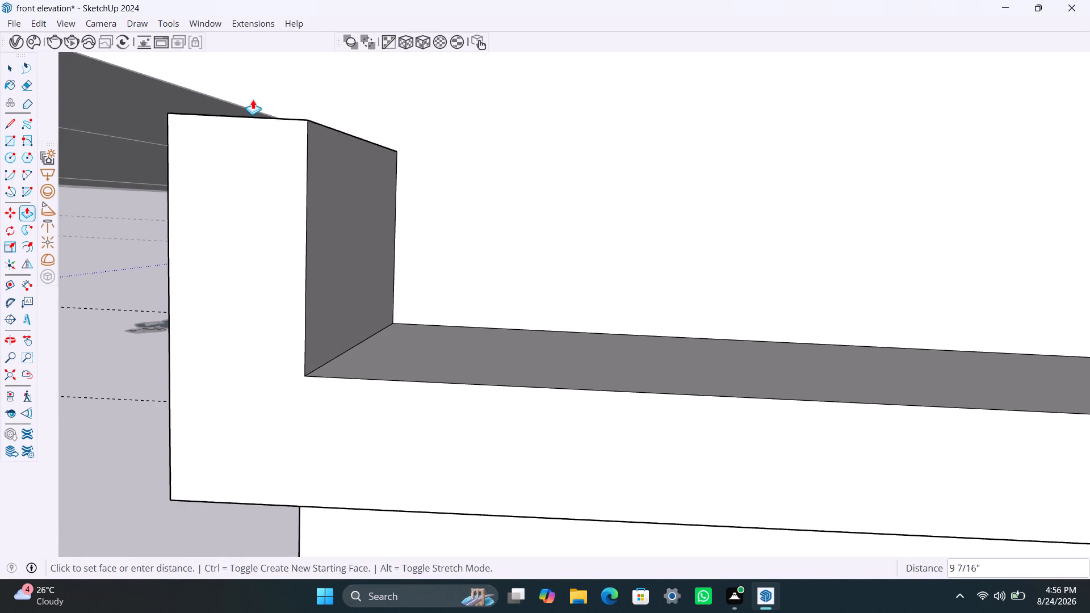
pyautogui.click(151, 77)
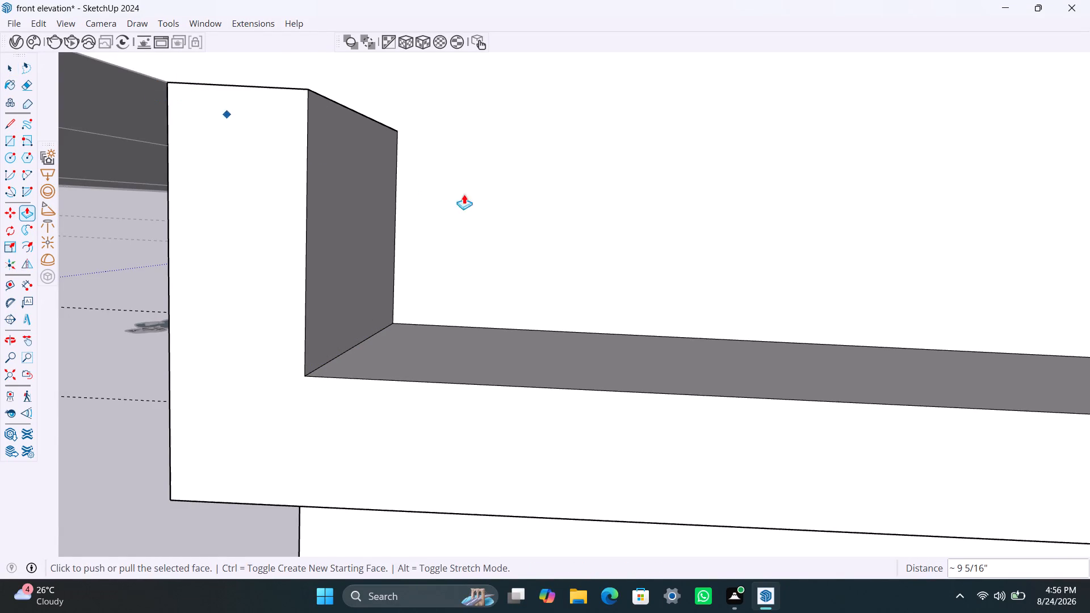
pyautogui.press('space')
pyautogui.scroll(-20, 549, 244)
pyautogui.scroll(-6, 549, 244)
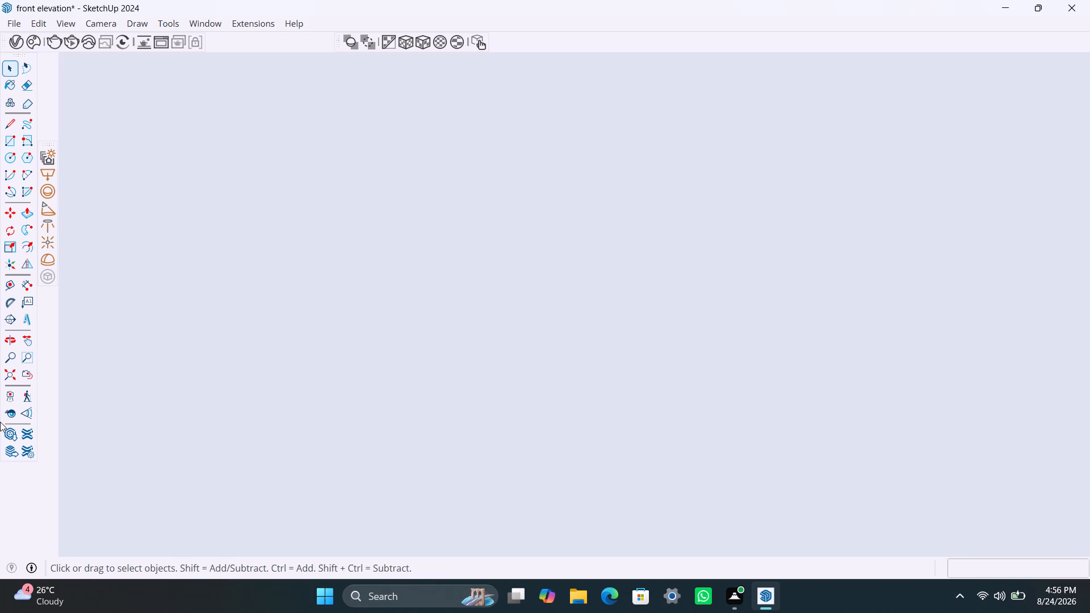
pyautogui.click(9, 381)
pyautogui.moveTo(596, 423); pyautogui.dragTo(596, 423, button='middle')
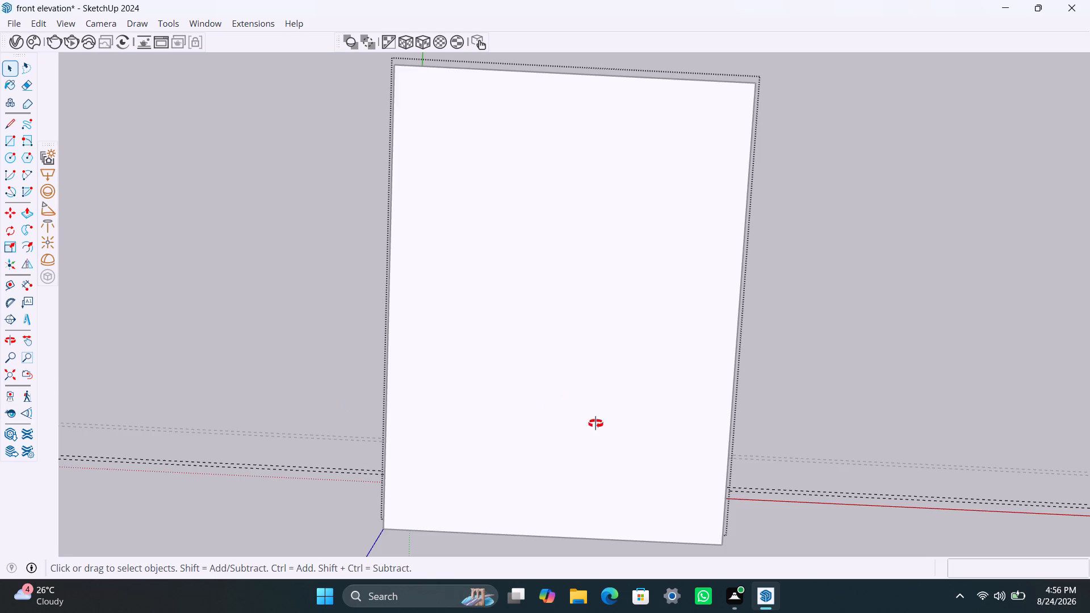
# Examine the upper balcony's front parapet and left-end return against the balcony below, and close the balcony group.
pyautogui.moveTo(596, 423); pyautogui.dragTo(254, 59, button='middle')
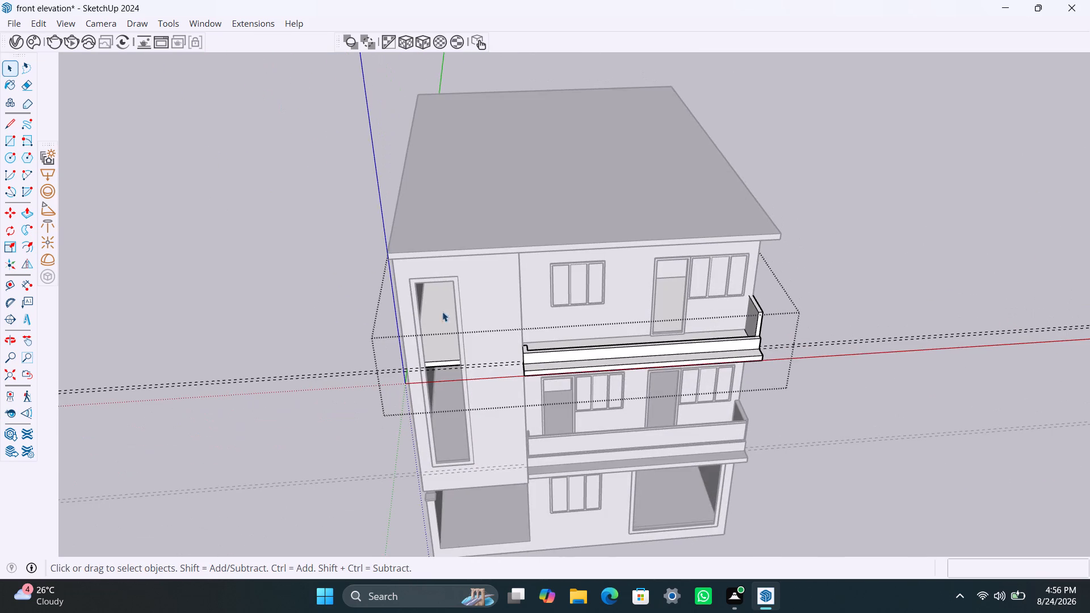
pyautogui.scroll(11, 535, 346)
pyautogui.moveTo(502, 365); pyautogui.dragTo(544, 374, button='middle')
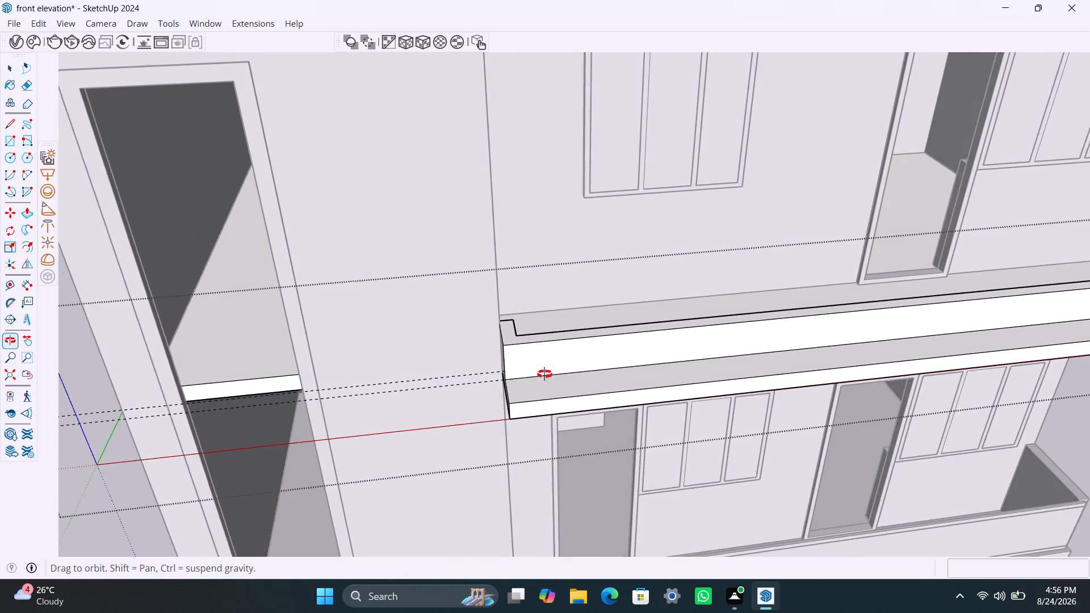
pyautogui.moveTo(544, 374); pyautogui.dragTo(556, 438, button='middle')
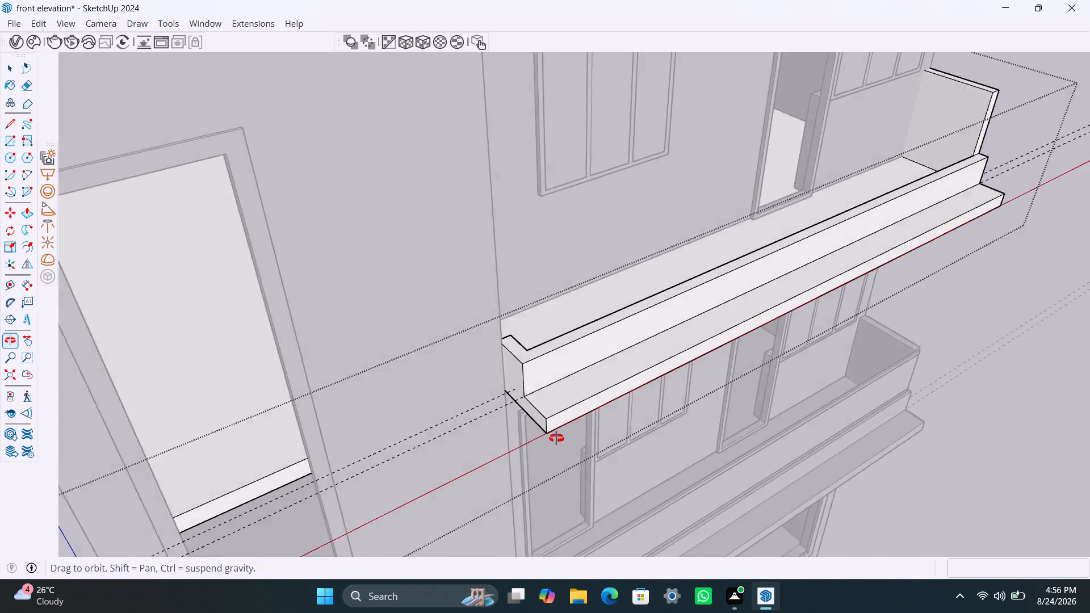
pyautogui.moveTo(556, 438); pyautogui.dragTo(440, 471, button='middle')
pyautogui.scroll(2, 557, 380)
pyautogui.scroll(-4, 559, 343)
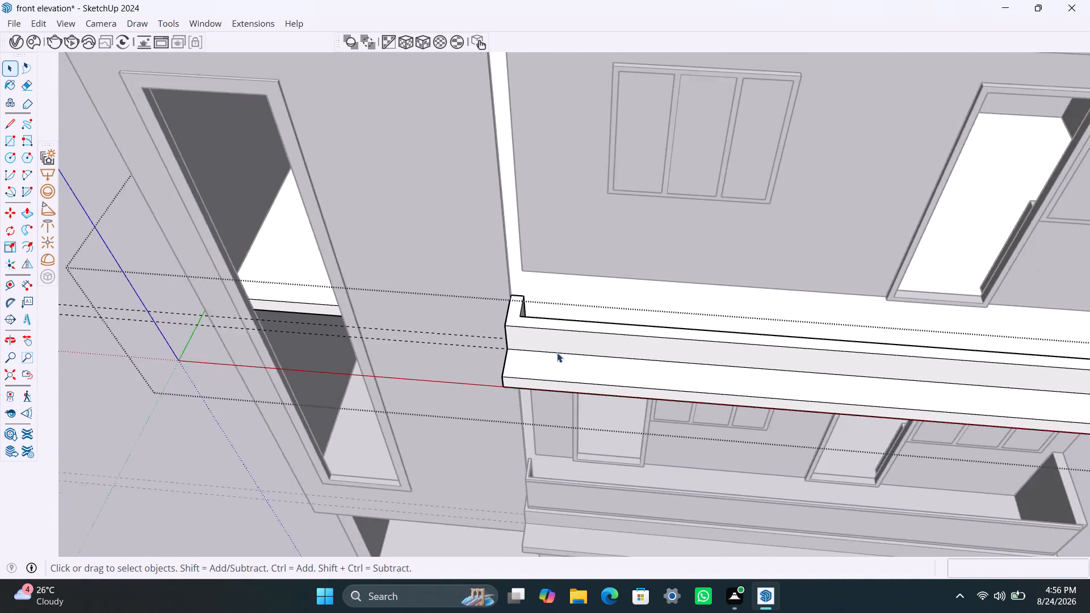
pyautogui.scroll(-10, 557, 352)
pyautogui.click(881, 287)
pyautogui.scroll(4, 749, 360)
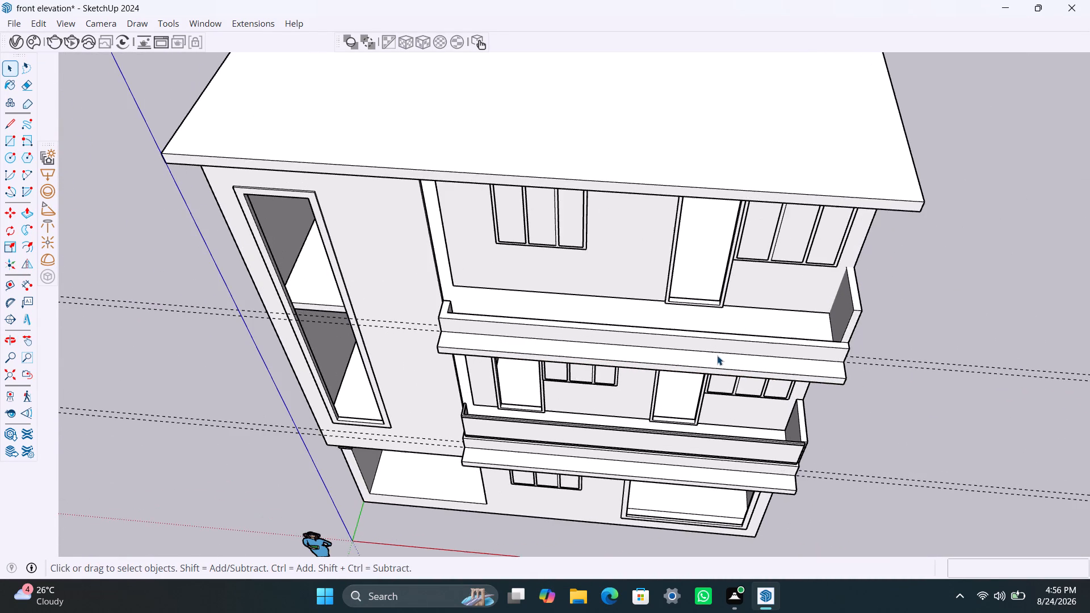
pyautogui.keyDown('shift'); pyautogui.moveTo(715, 355); pyautogui.dragTo(661, 362, button='middle'); pyautogui.keyUp('shift')
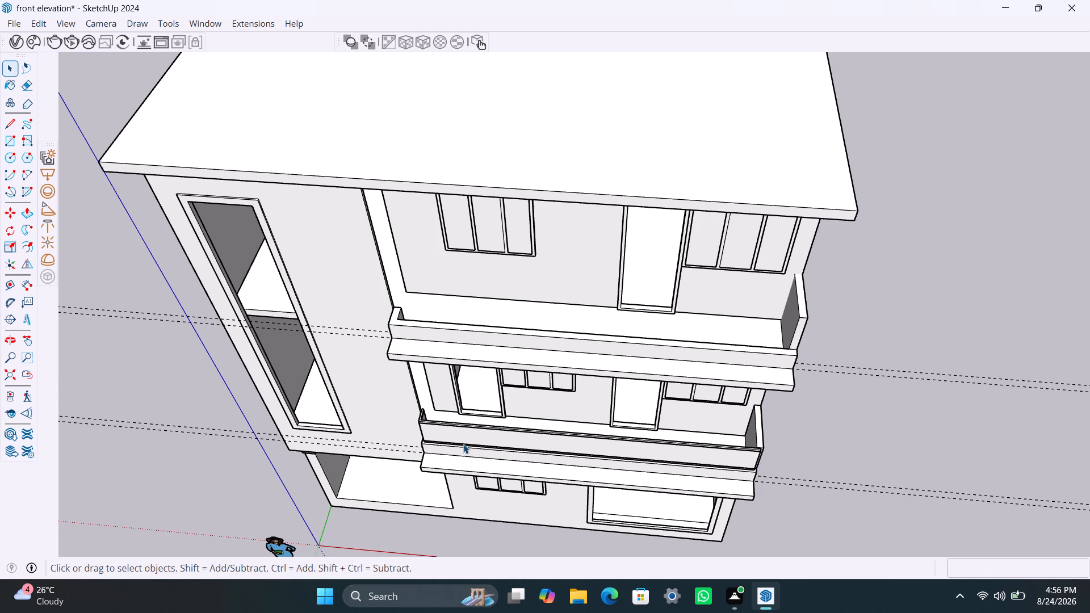
# Copy the thin L-shaped strip above the lower balcony's base about 11'6" onto the upper balcony's front parapet.
pyautogui.scroll(6, 438, 443)
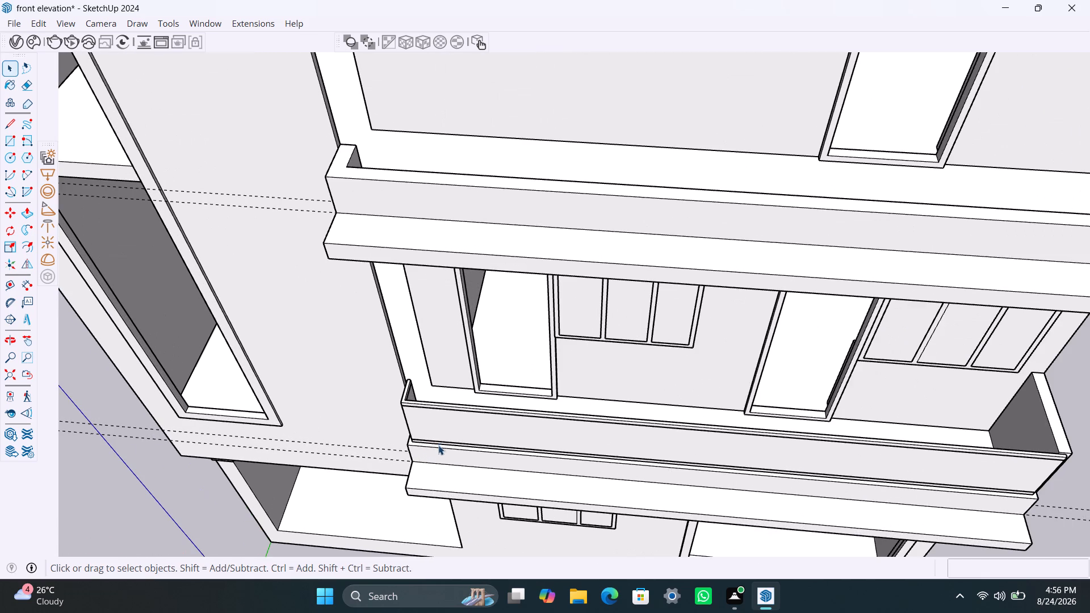
pyautogui.click(439, 442)
pyautogui.click(439, 442)
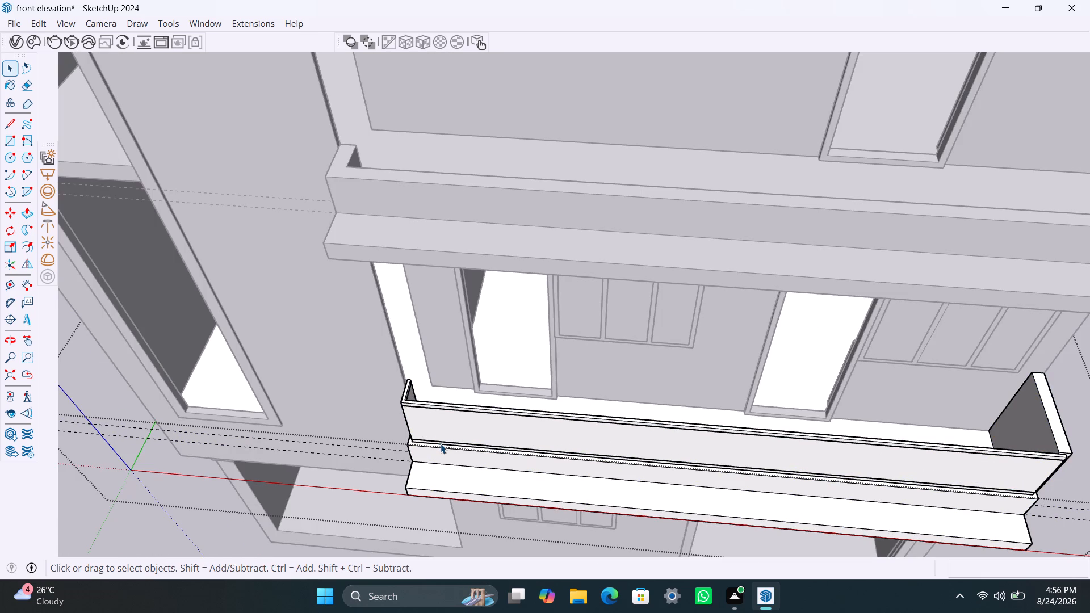
pyautogui.click(441, 444)
pyautogui.press('m')
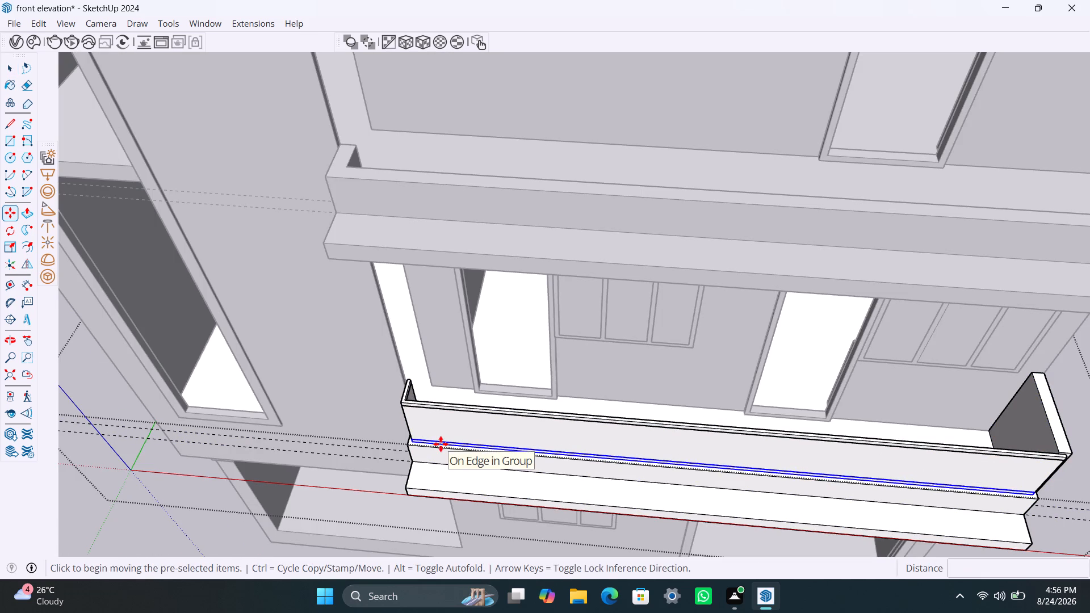
pyautogui.click(414, 444)
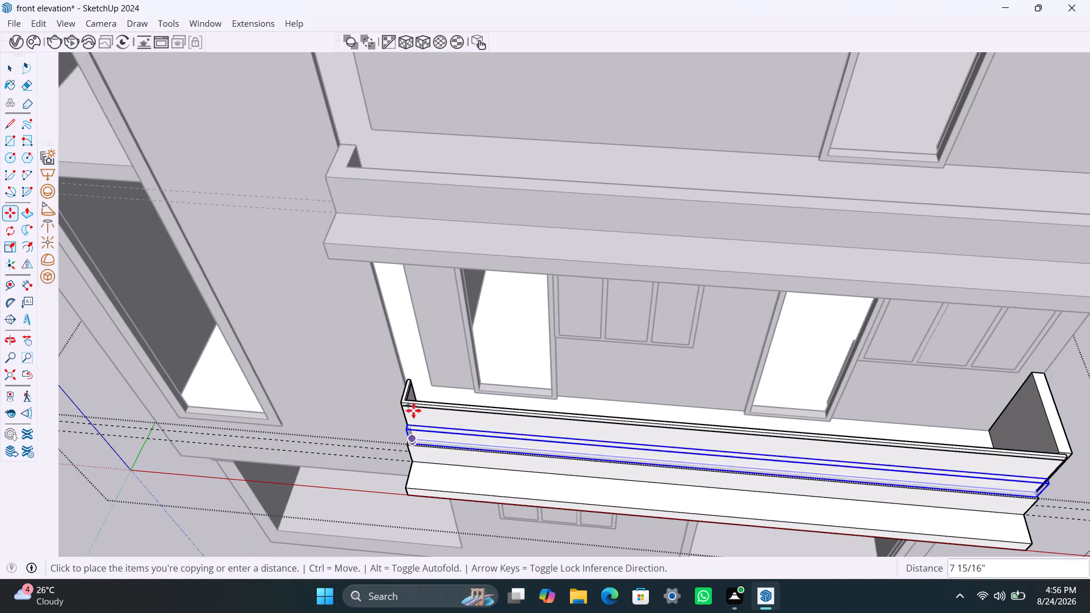
pyautogui.click(338, 172)
pyautogui.press('space')
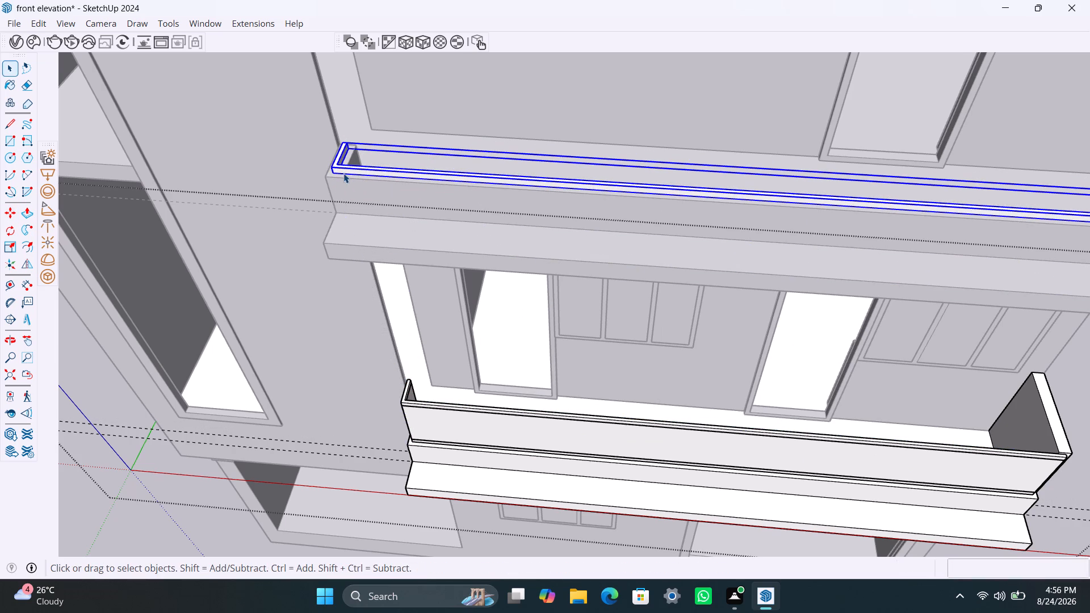
# Copy the upper balcony's L-shaped strip 2" upward so the copy sits directly on top of it.
pyautogui.press('m')
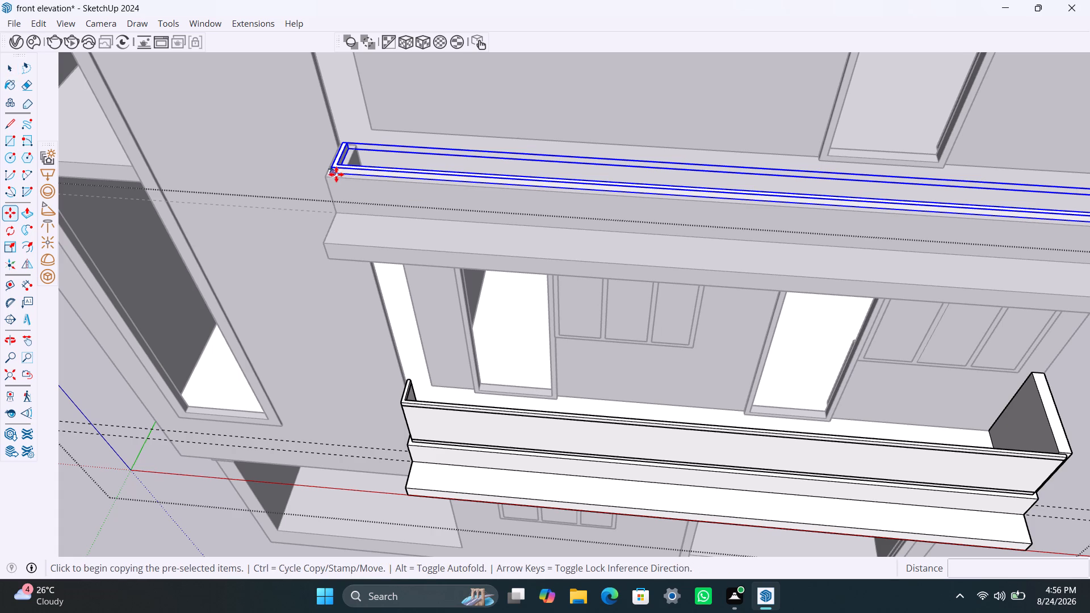
pyautogui.click(336, 174)
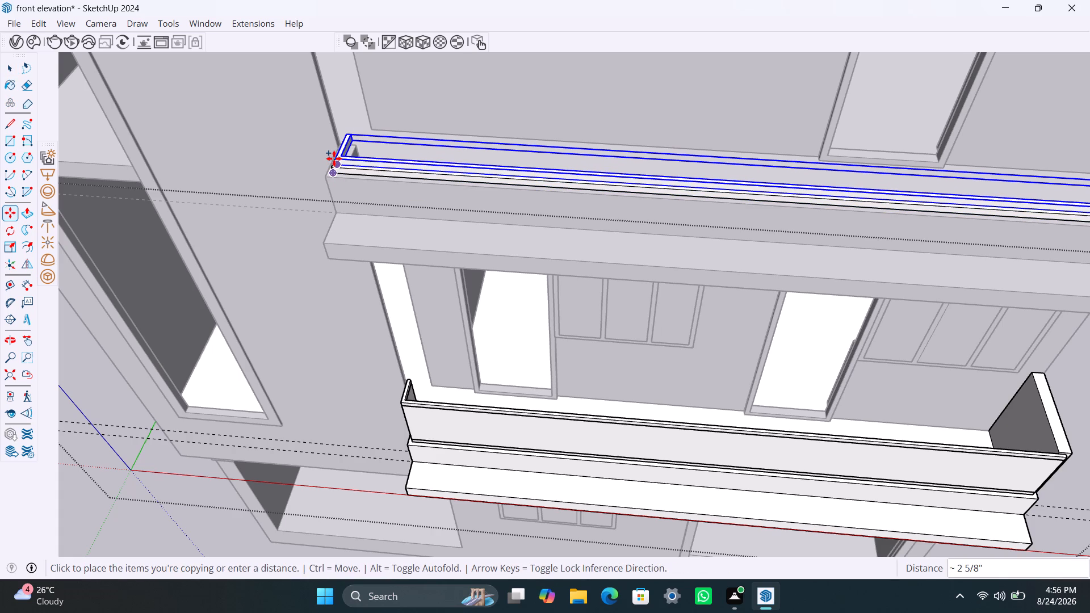
pyautogui.click(333, 165)
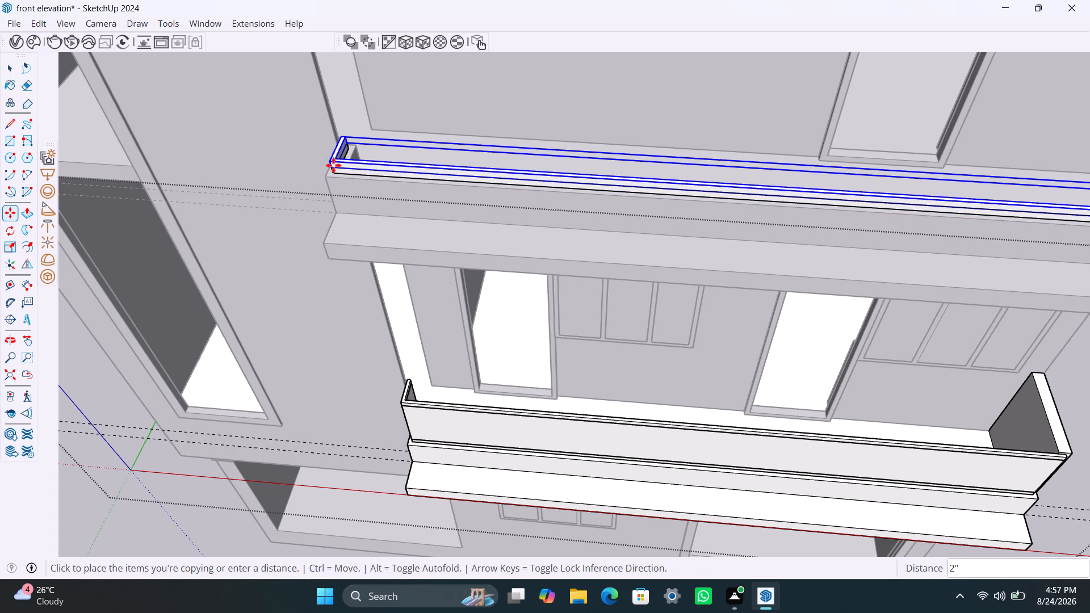
pyautogui.press('space')
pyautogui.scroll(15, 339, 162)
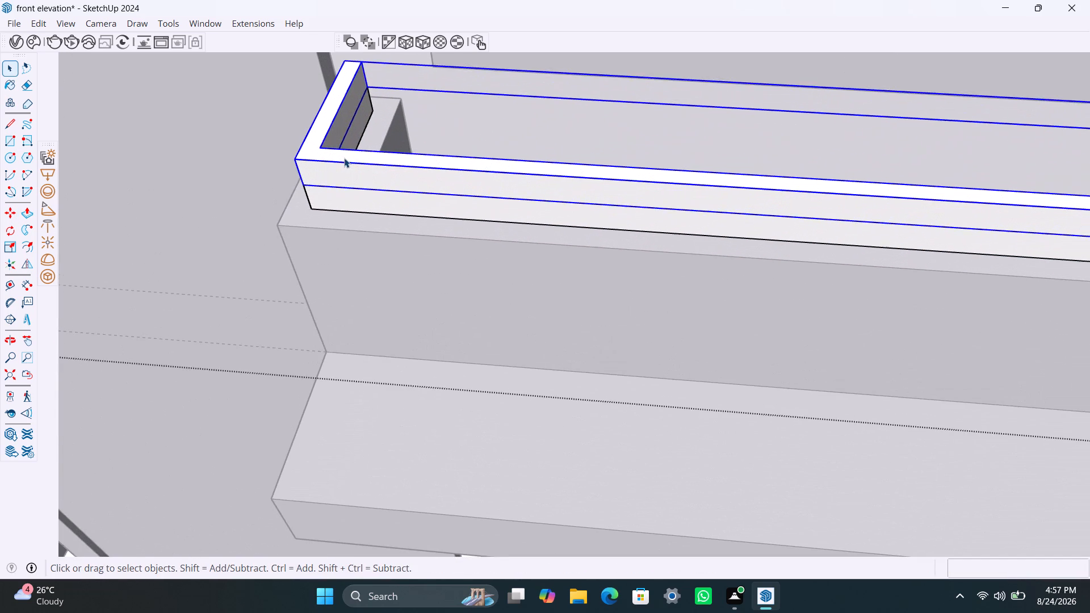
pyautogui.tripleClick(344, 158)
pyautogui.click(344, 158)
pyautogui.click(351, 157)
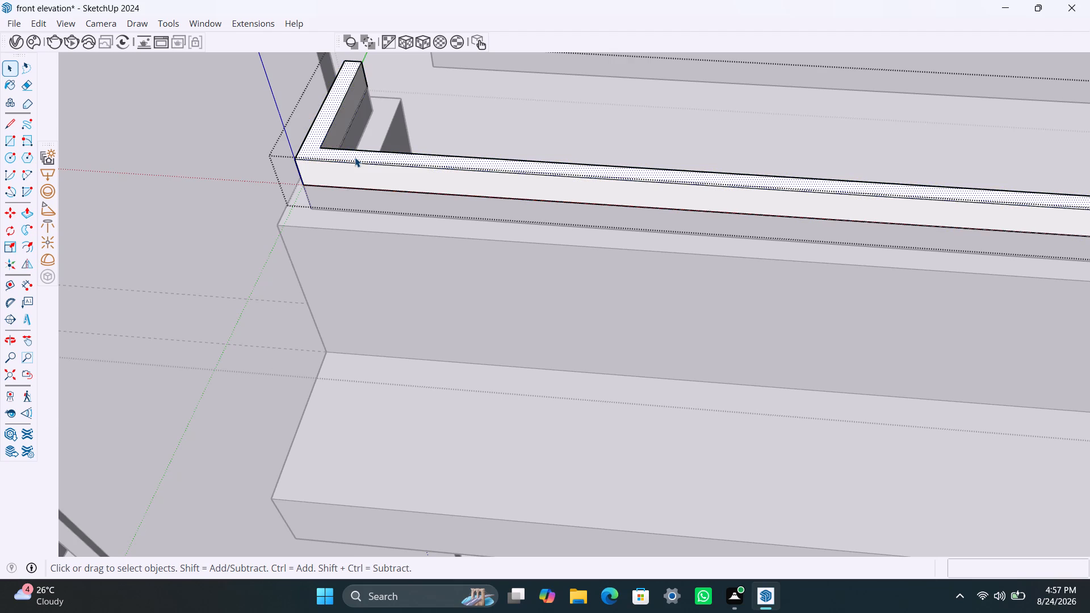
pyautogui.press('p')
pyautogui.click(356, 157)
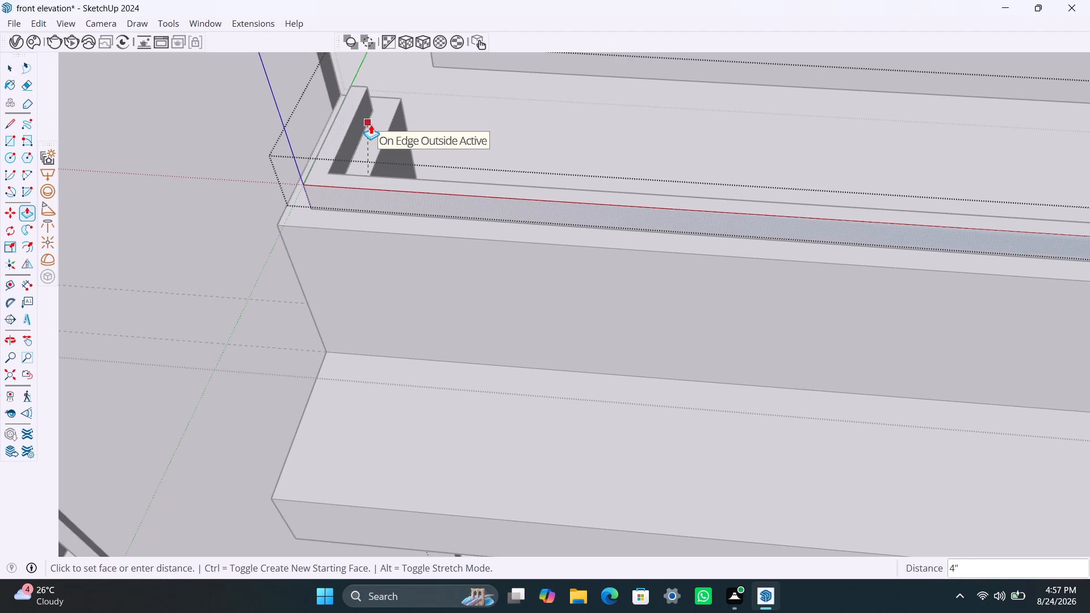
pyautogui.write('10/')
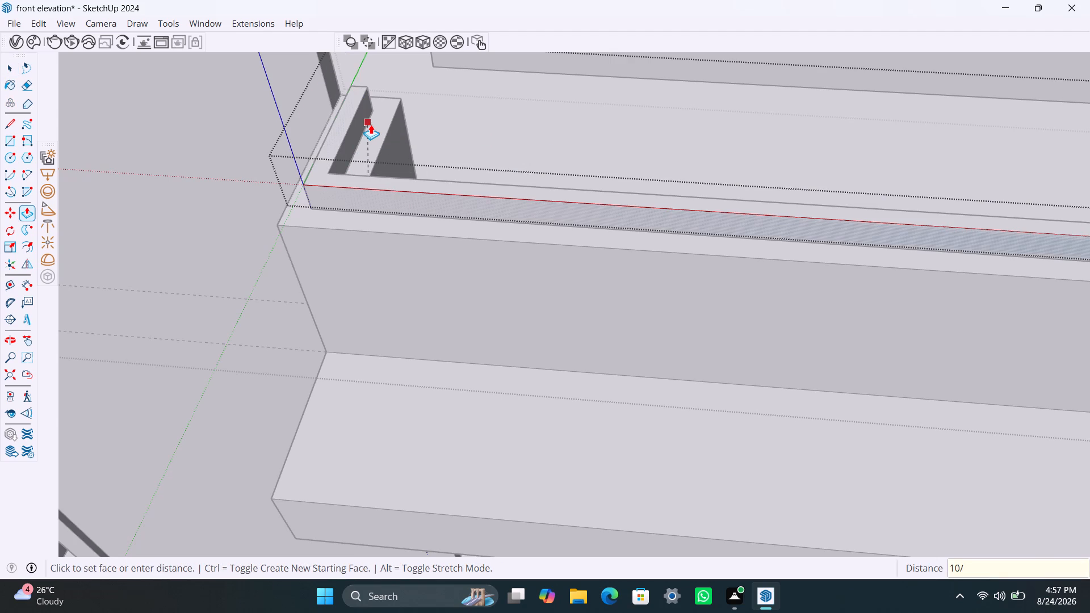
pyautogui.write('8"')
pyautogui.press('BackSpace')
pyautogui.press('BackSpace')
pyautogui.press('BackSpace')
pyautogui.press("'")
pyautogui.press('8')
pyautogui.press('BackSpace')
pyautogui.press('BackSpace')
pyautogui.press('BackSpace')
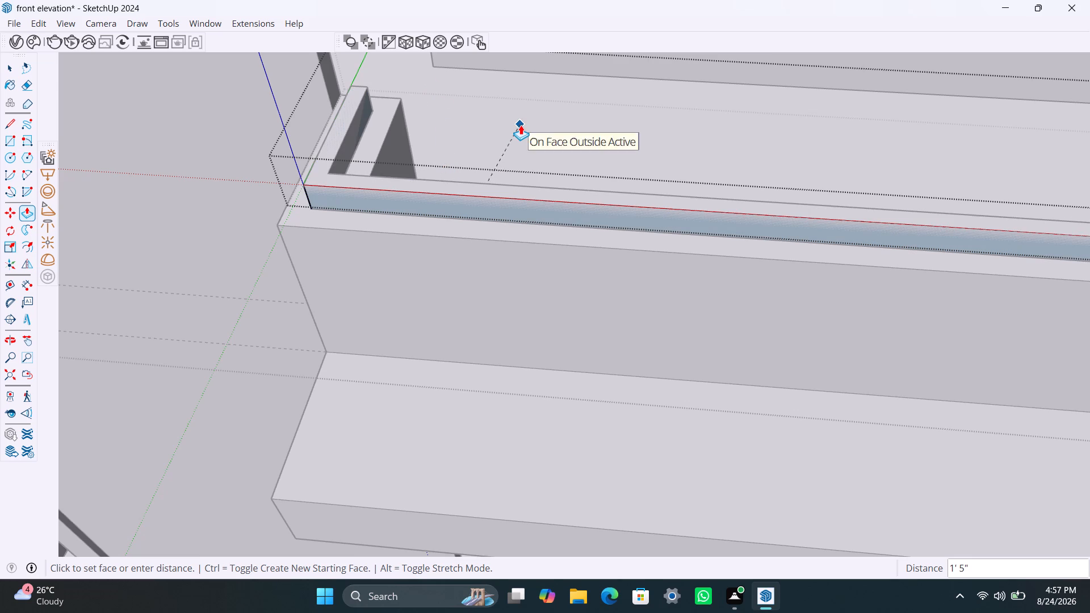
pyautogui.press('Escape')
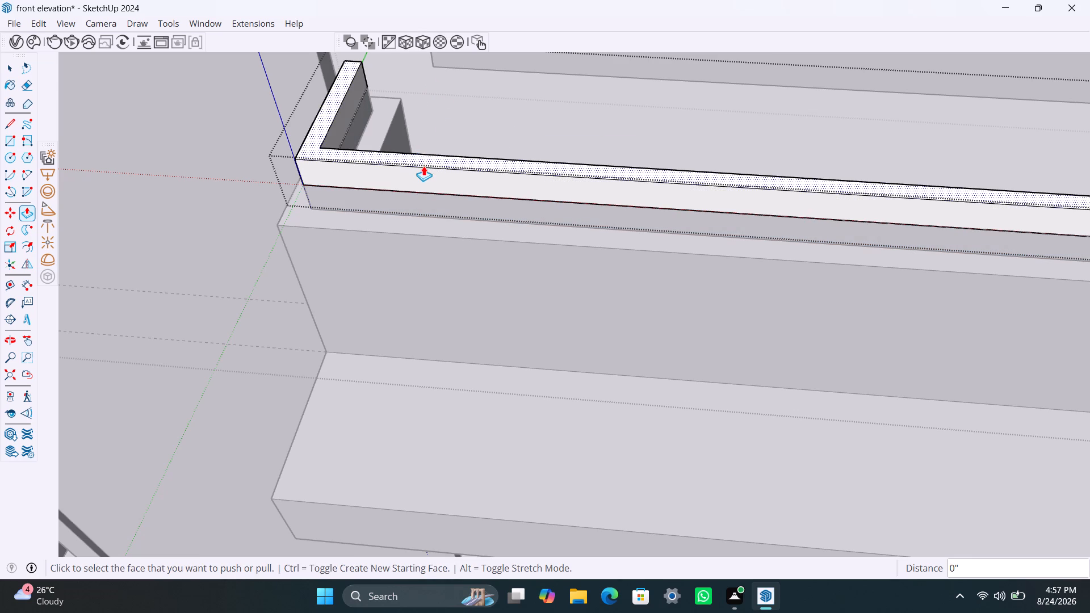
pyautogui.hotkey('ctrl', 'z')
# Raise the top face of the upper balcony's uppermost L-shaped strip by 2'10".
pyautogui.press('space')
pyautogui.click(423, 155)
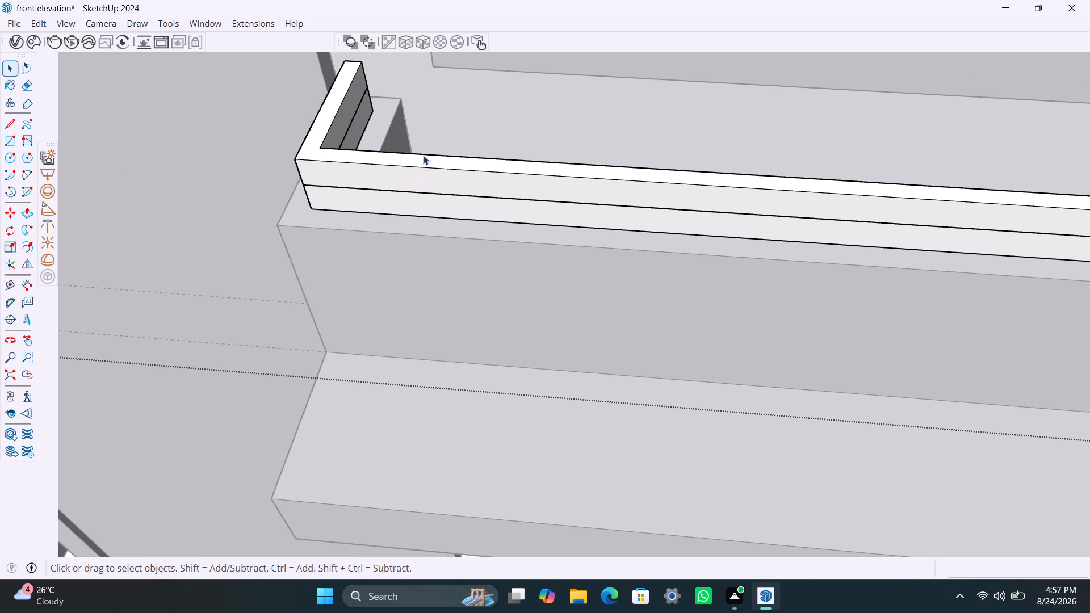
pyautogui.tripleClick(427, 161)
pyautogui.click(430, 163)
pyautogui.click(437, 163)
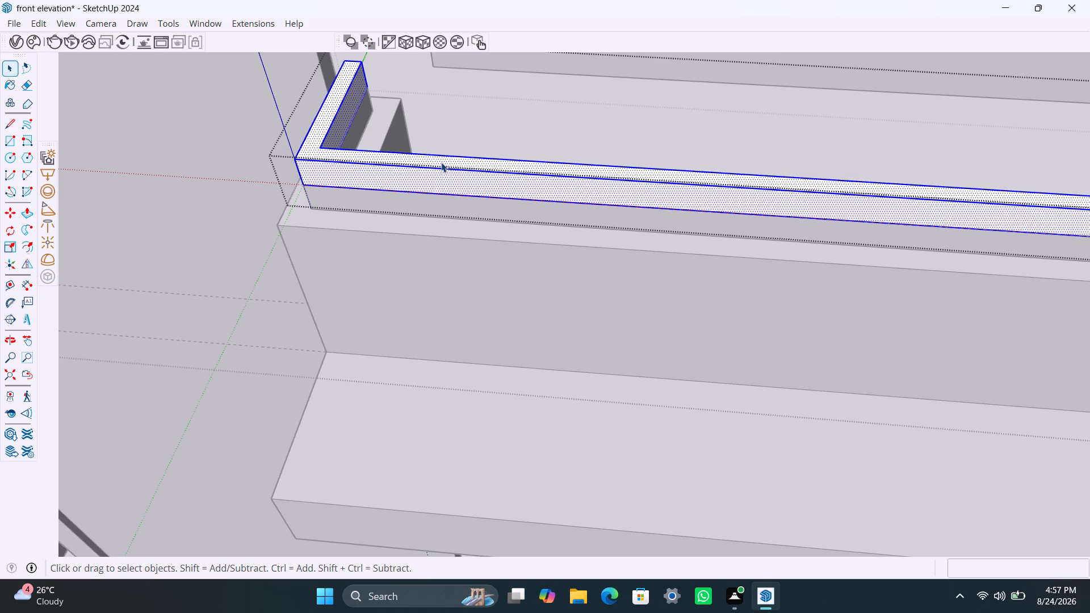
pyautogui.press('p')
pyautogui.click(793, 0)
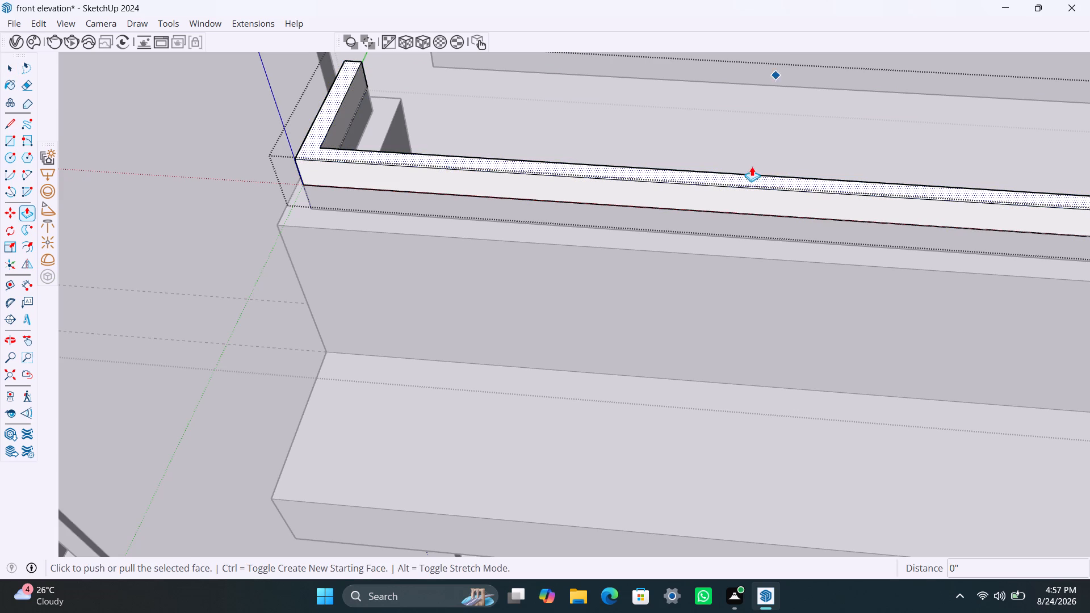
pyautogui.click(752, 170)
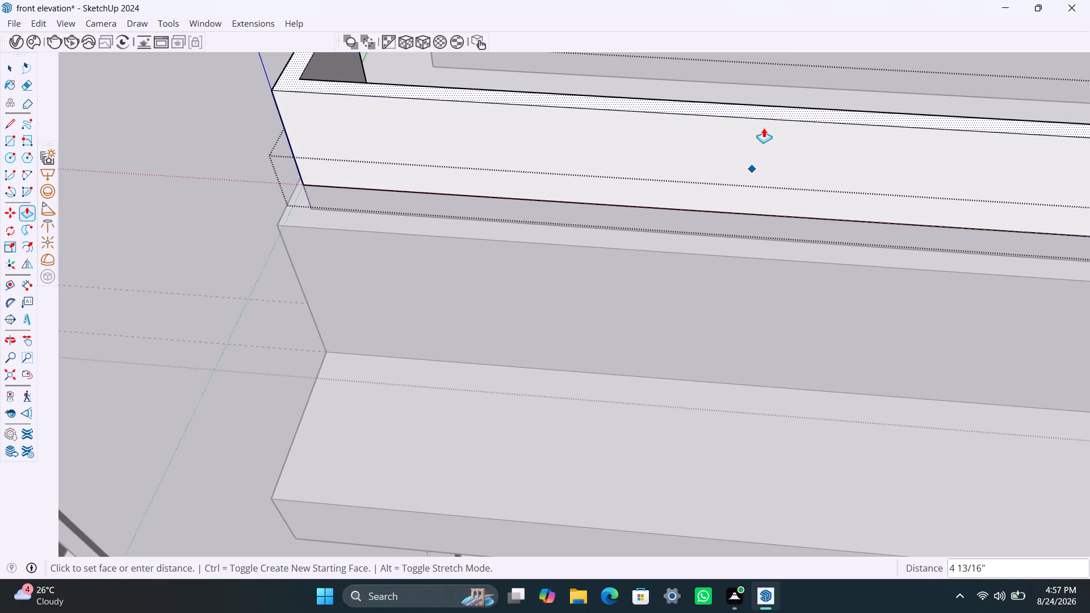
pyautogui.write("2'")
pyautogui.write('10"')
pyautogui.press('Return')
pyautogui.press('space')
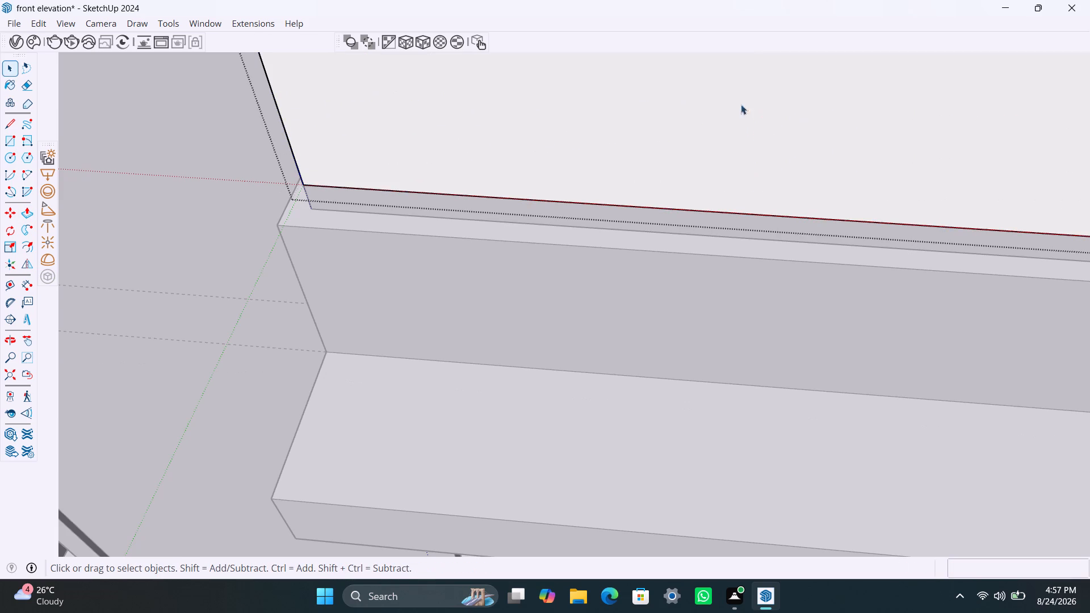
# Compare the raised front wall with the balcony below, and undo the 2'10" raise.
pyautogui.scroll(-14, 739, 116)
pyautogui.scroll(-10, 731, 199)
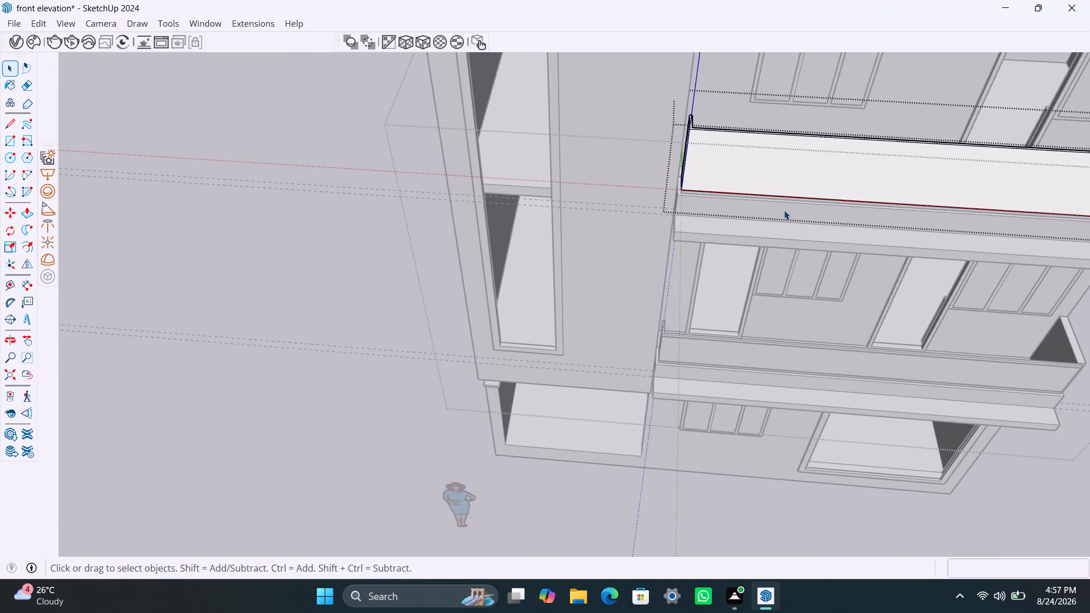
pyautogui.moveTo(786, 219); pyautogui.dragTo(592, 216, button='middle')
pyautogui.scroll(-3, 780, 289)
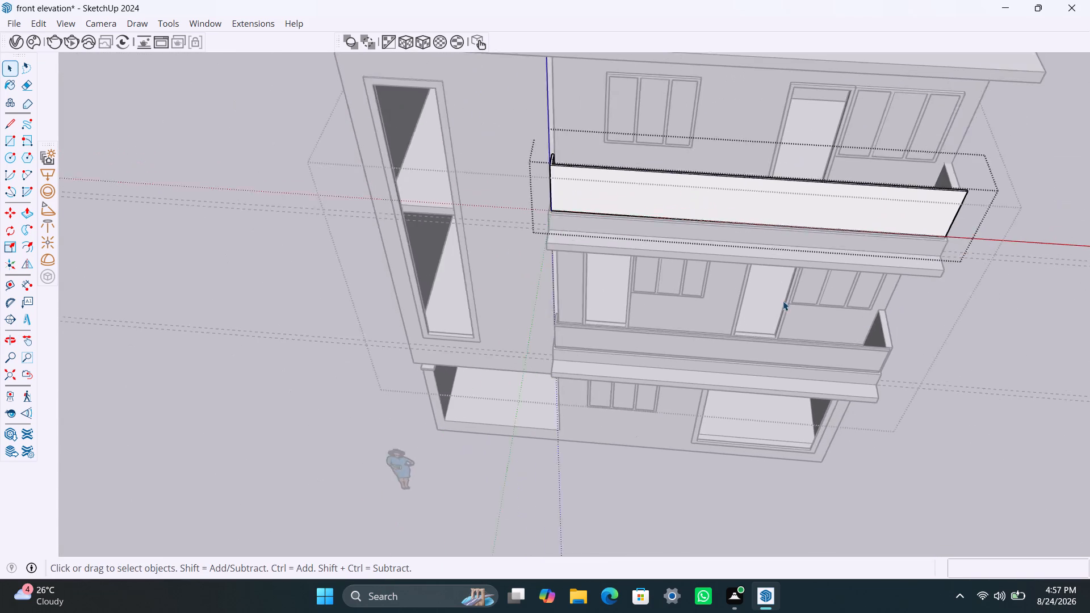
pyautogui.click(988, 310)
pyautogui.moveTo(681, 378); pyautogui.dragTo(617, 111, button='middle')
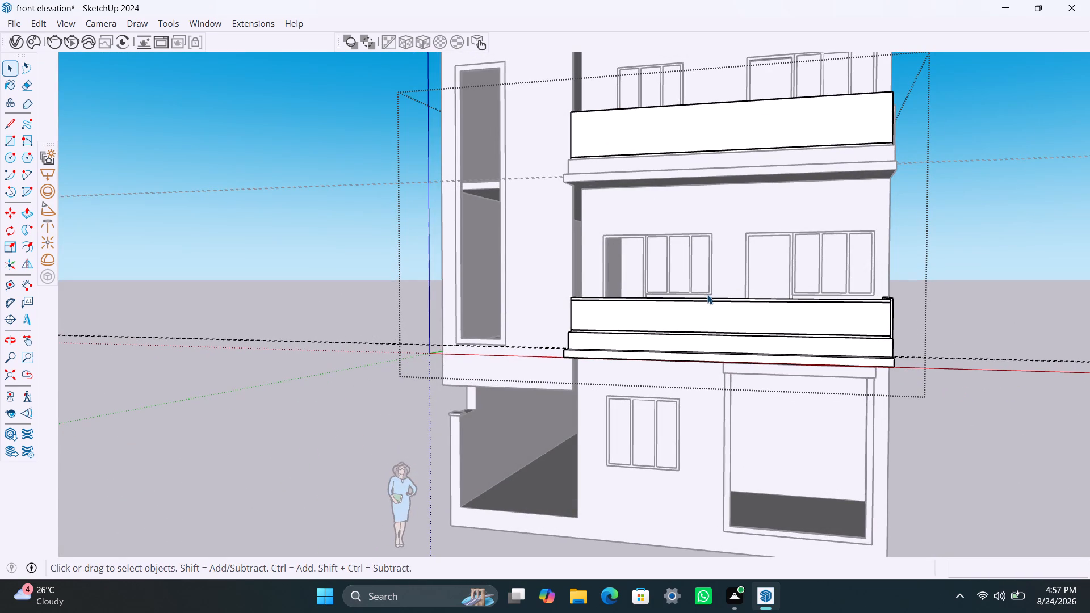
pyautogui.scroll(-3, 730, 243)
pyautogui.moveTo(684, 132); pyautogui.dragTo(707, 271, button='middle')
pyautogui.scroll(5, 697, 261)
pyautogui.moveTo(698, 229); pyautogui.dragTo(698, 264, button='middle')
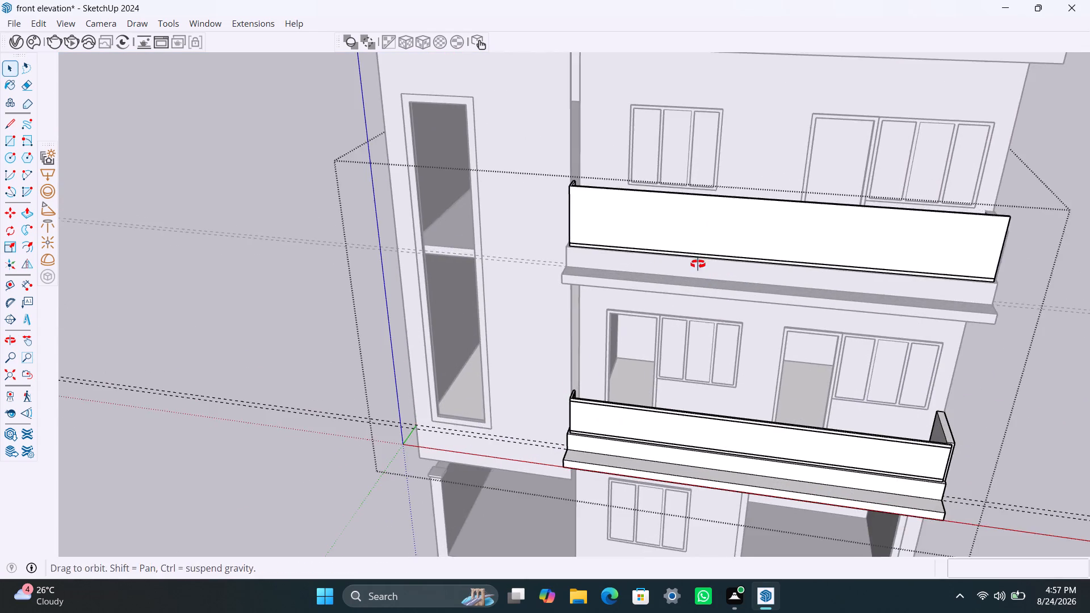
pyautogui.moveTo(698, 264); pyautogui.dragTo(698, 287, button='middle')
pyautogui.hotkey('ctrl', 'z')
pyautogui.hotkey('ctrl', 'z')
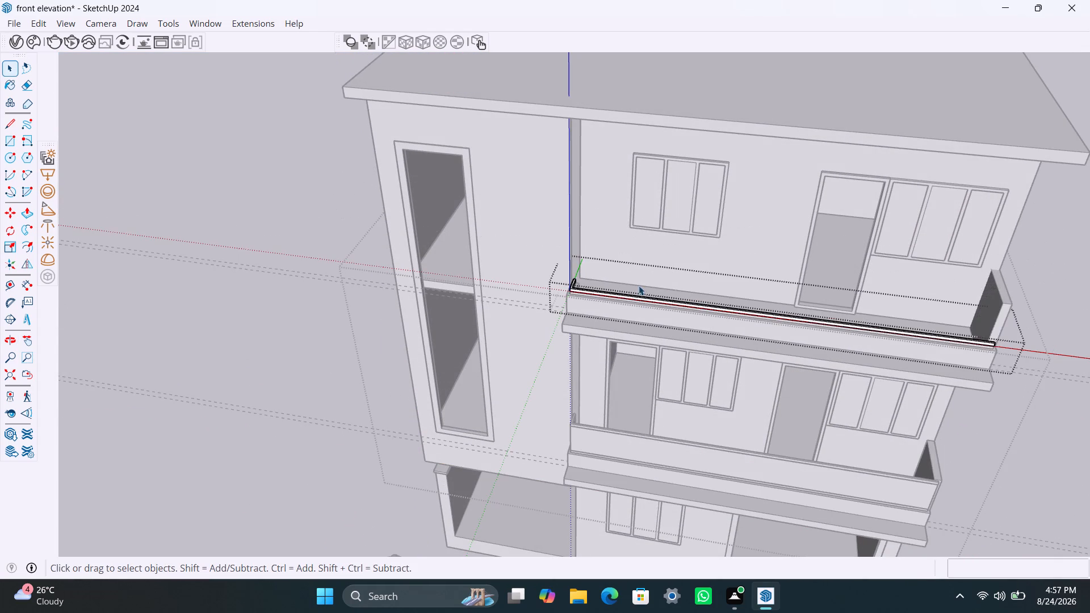
# Raise the top face of the upper balcony's uppermost L-shaped strip by 1'10" with Push/Pull.
pyautogui.scroll(11, 629, 291)
pyautogui.moveTo(627, 309); pyautogui.dragTo(627, 330, button='middle')
pyautogui.click(623, 300)
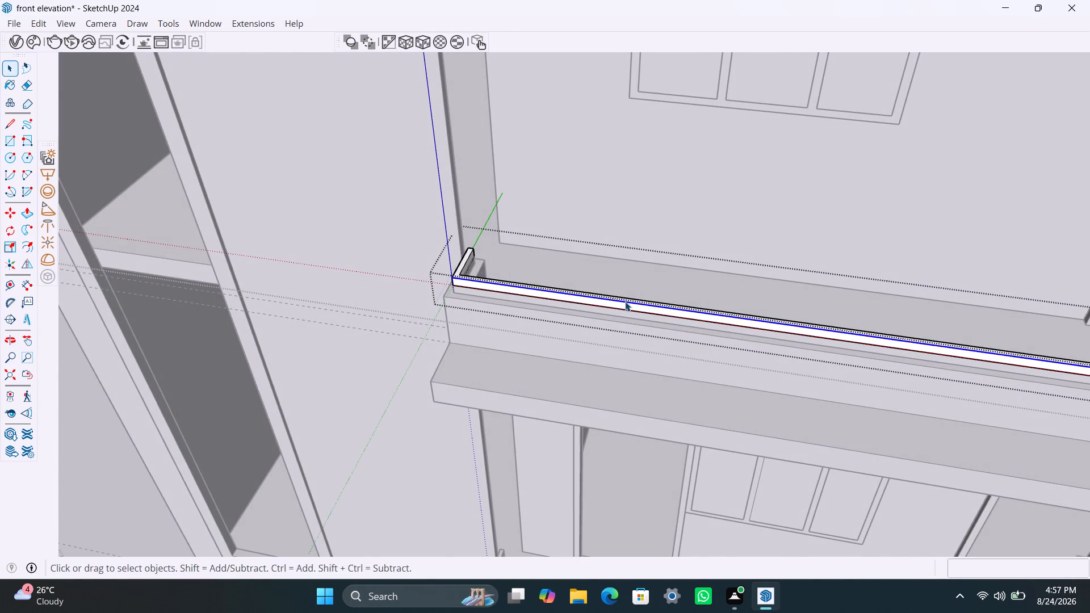
pyautogui.scroll(10, 625, 301)
pyautogui.click(628, 298)
pyautogui.click(629, 301)
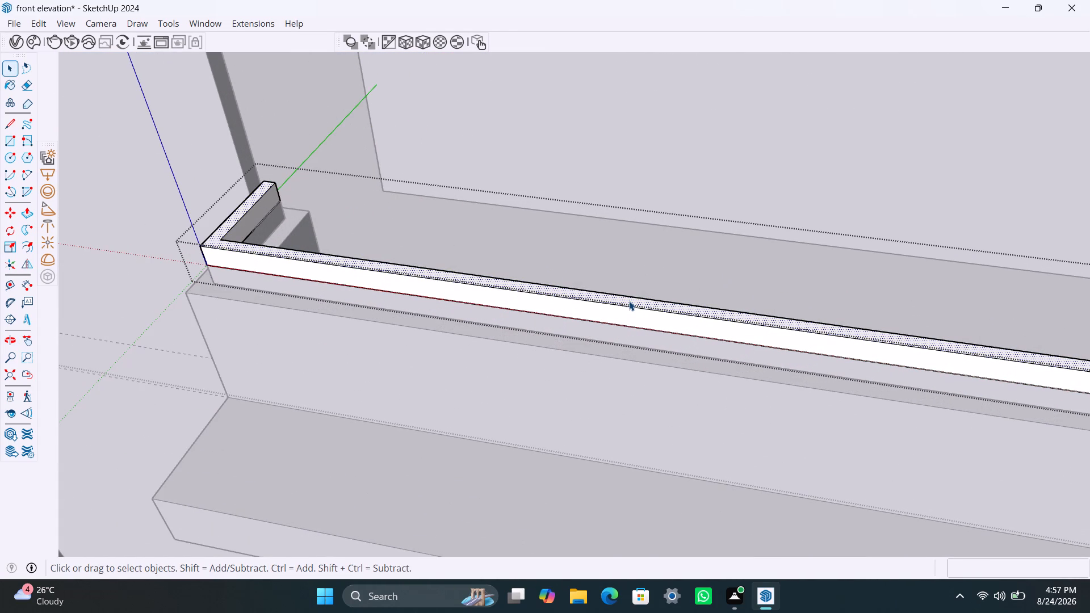
pyautogui.press('p')
pyautogui.click(629, 301)
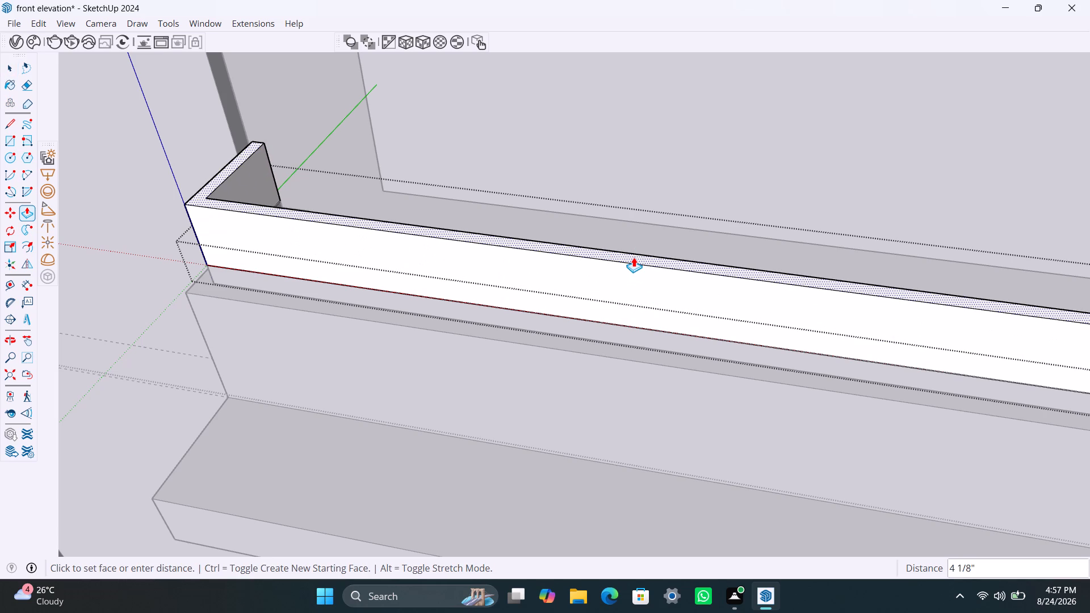
pyautogui.press('1')
pyautogui.press("'")
pyautogui.write('10"')
pyautogui.press('Return')
pyautogui.press('space')
pyautogui.scroll(-11, 629, 258)
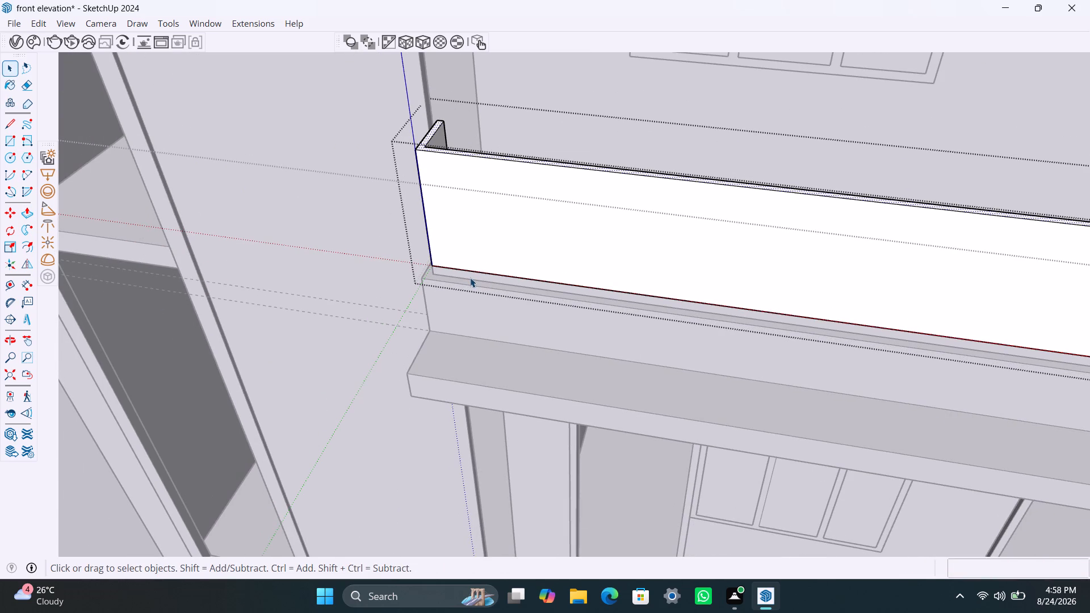
pyautogui.click(355, 219)
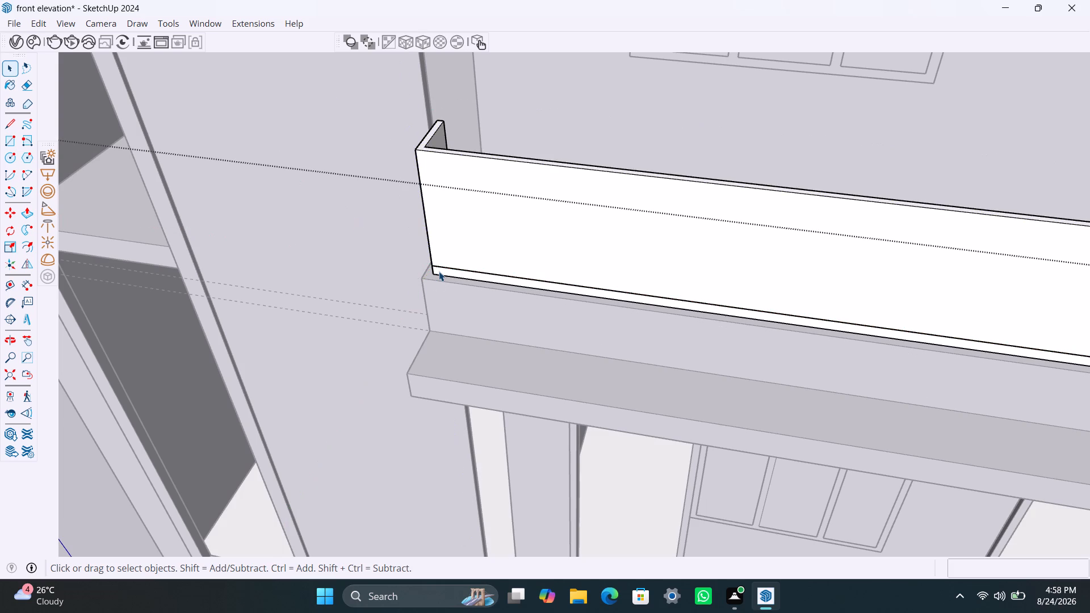
# Copy the thin L-shaped strip beneath the upper balcony's raised wall 2'2" upward onto the wall's top.
pyautogui.click(439, 271)
pyautogui.press('m')
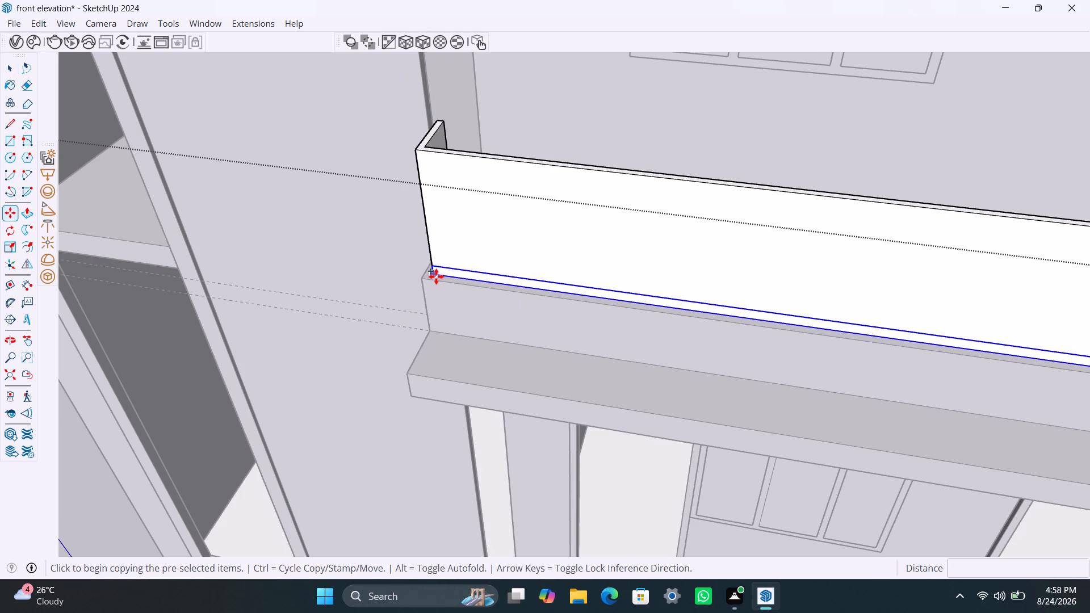
pyautogui.click(436, 276)
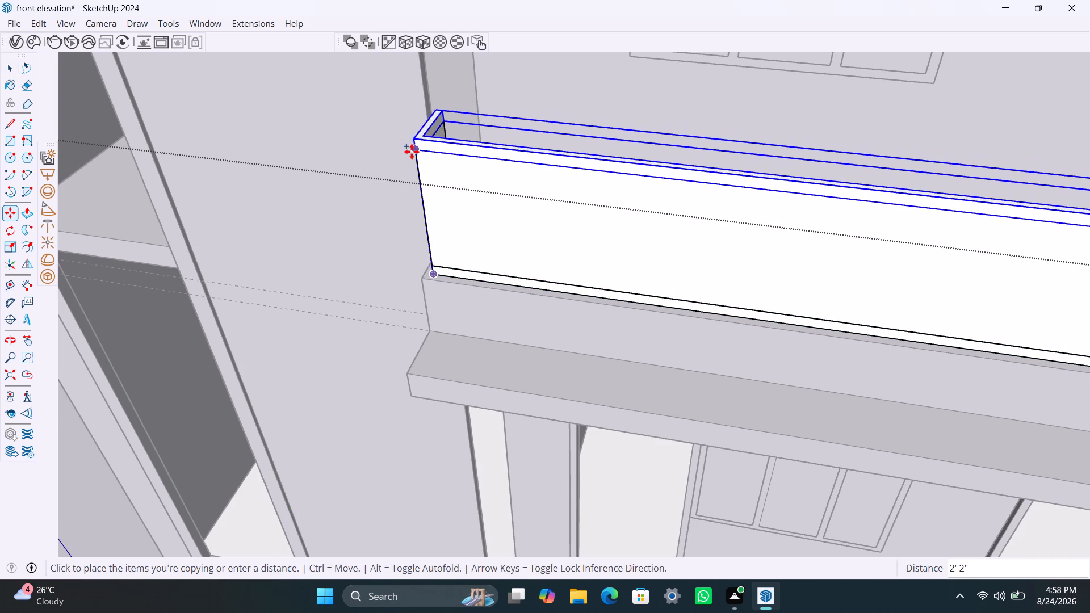
pyautogui.click(412, 152)
pyautogui.press('space')
pyautogui.click(369, 228)
pyautogui.scroll(-5, 372, 243)
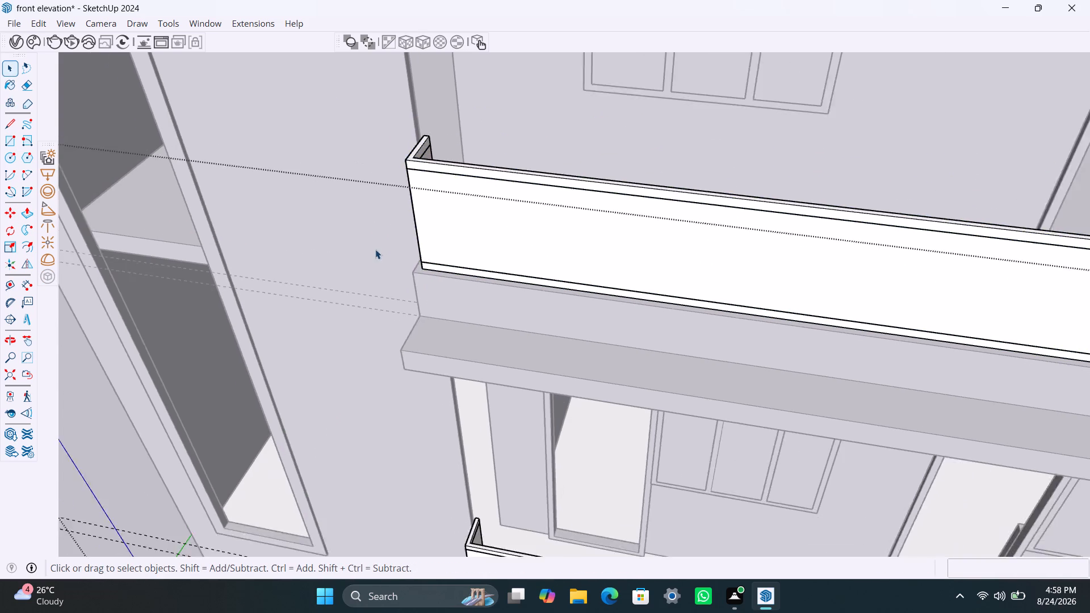
# Push/Pull the narrow front end face of the upper balcony's side wall about 1 11/16" toward the front parapet.
pyautogui.scroll(-13, 375, 249)
pyautogui.click(809, 276)
pyautogui.scroll(4, 742, 278)
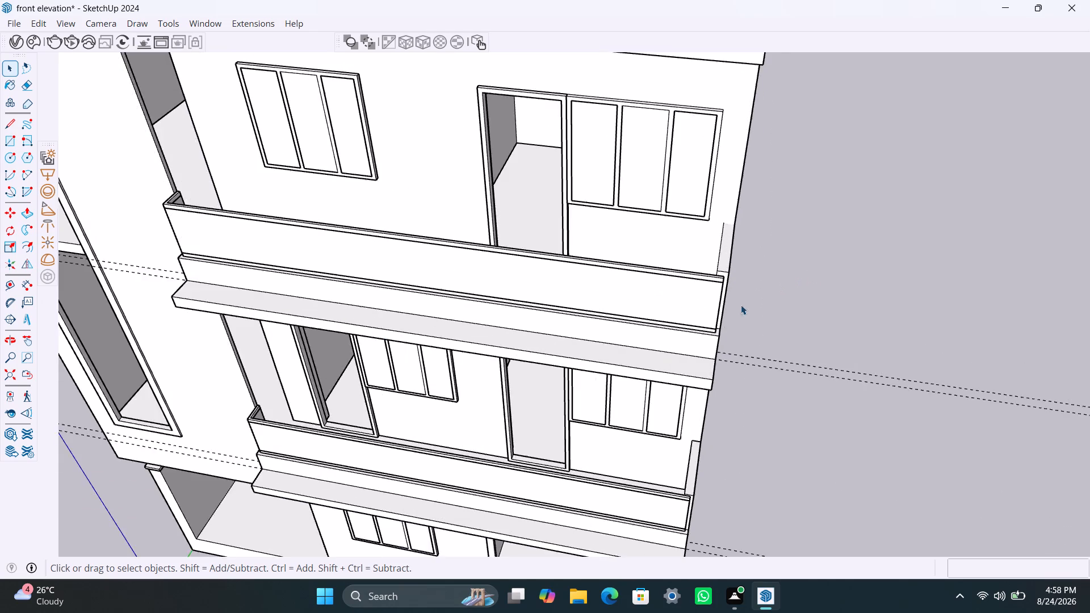
pyautogui.moveTo(739, 308); pyautogui.dragTo(474, 342, button='middle')
pyautogui.scroll(5, 533, 349)
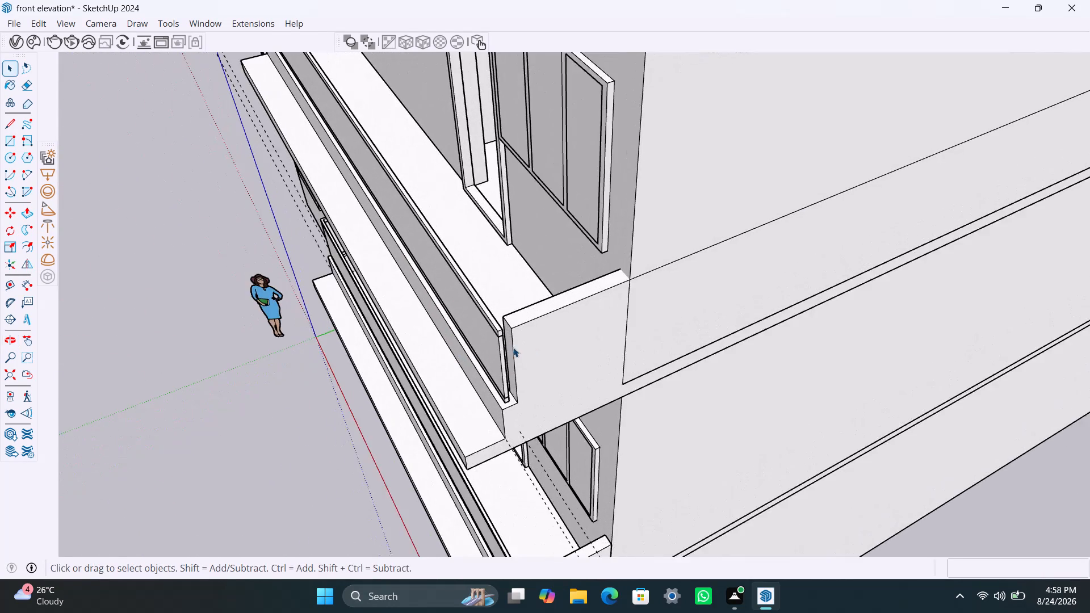
pyautogui.scroll(3, 513, 347)
pyautogui.click(508, 347)
pyautogui.doubleClick(508, 347)
pyautogui.click(508, 341)
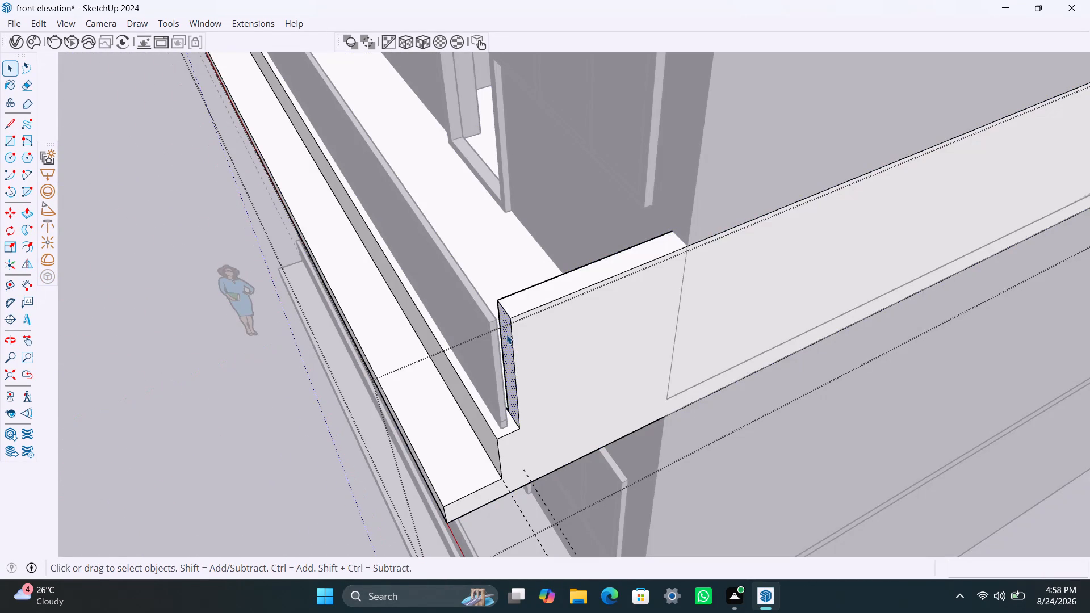
pyautogui.press('p')
pyautogui.click(506, 334)
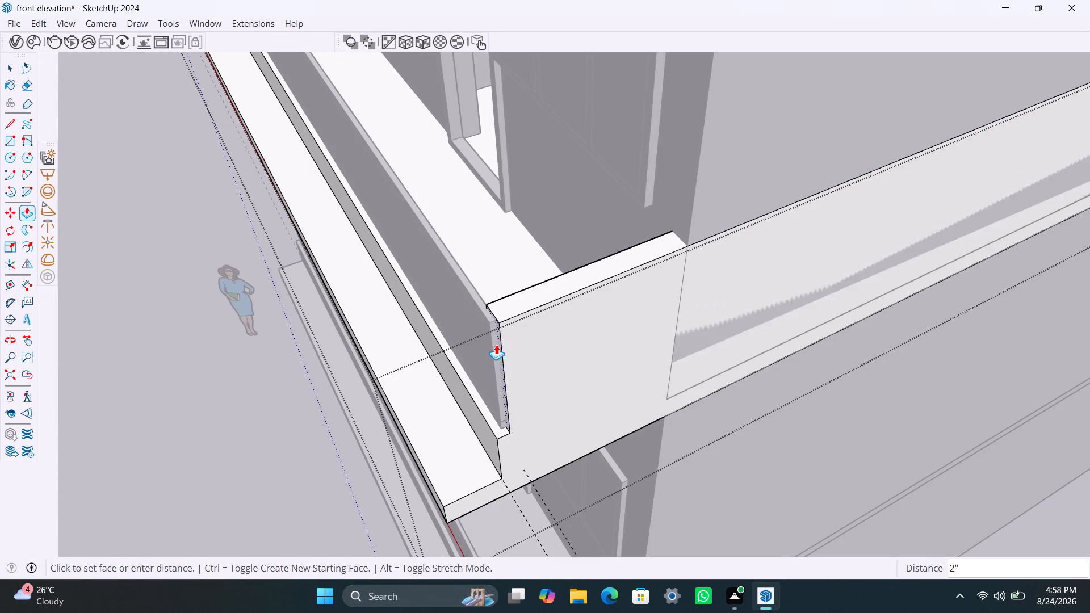
pyautogui.scroll(3, 502, 349)
pyautogui.moveTo(503, 350); pyautogui.dragTo(443, 358, button='middle')
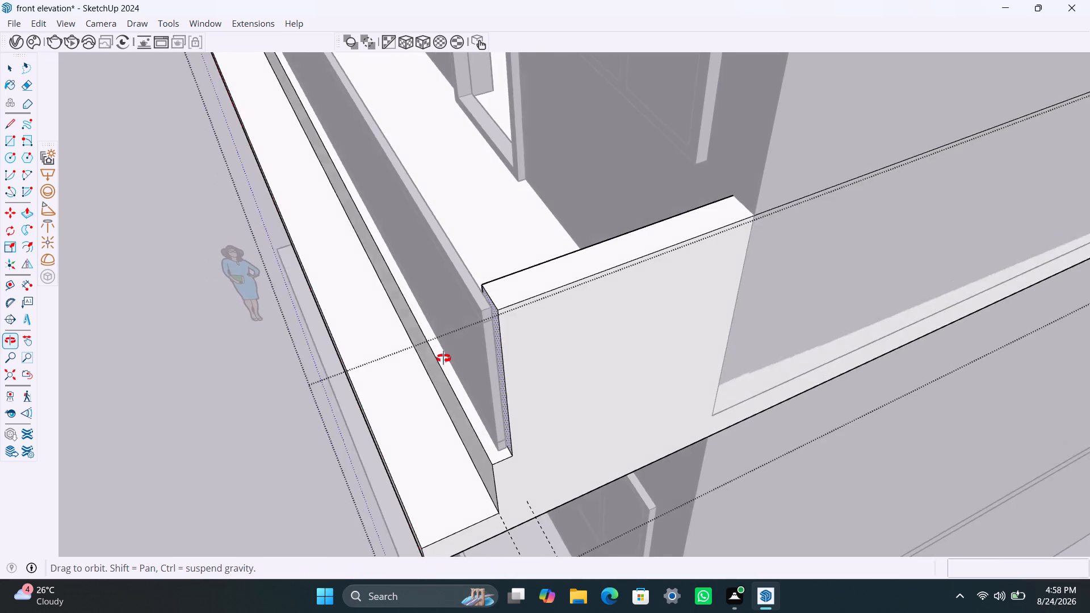
pyautogui.moveTo(443, 358); pyautogui.dragTo(431, 361, button='middle')
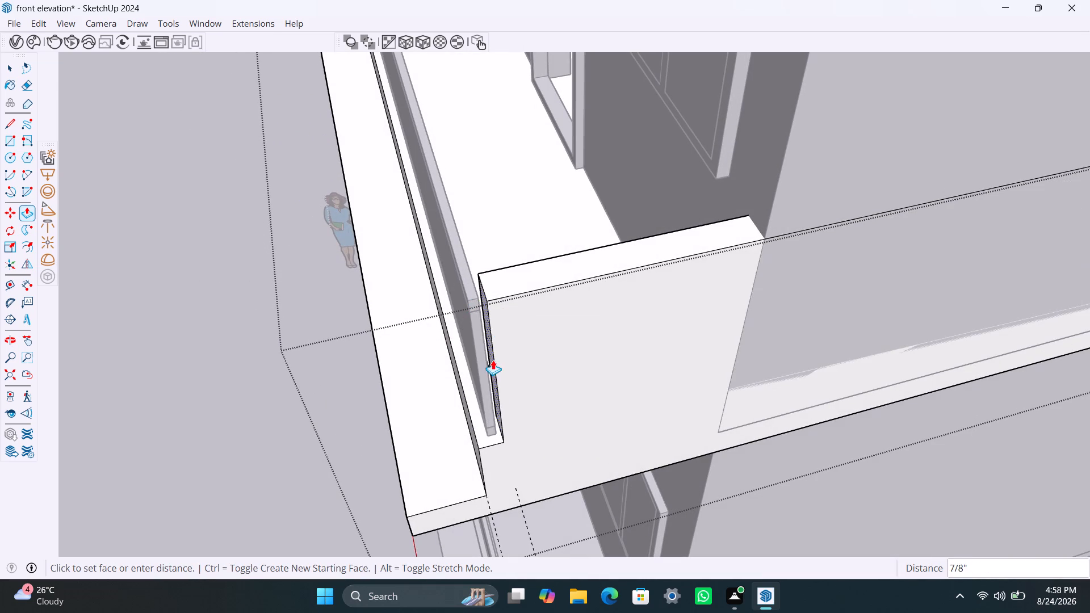
pyautogui.scroll(4, 514, 400)
pyautogui.moveTo(518, 406); pyautogui.dragTo(463, 412, button='middle')
pyautogui.click(480, 420)
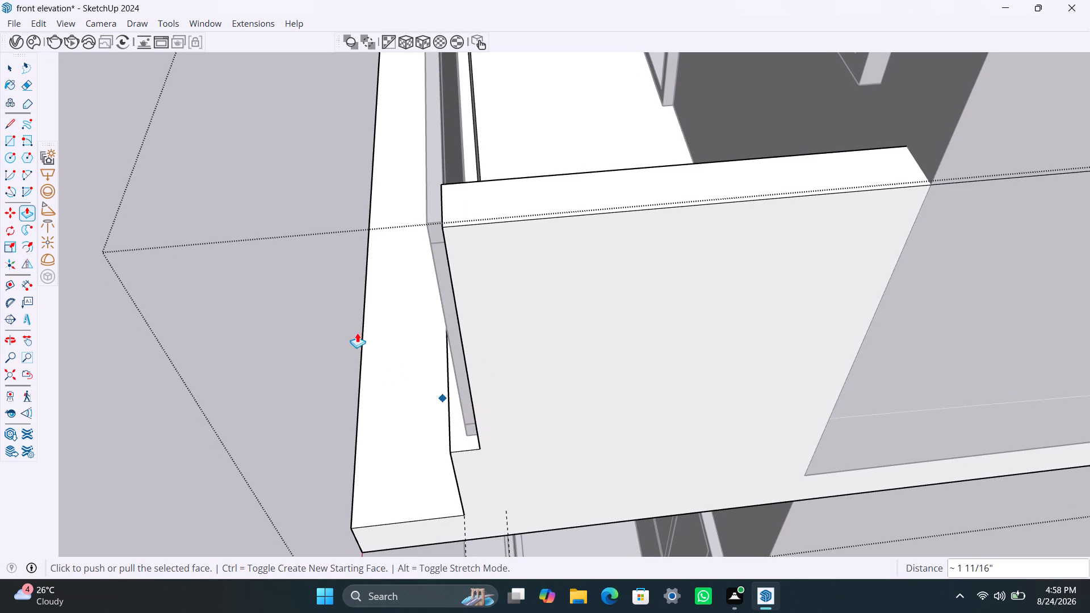
pyautogui.press('space')
pyautogui.scroll(-12, 295, 314)
pyautogui.moveTo(387, 383); pyautogui.dragTo(745, 354, button='middle')
pyautogui.scroll(-4, 433, 422)
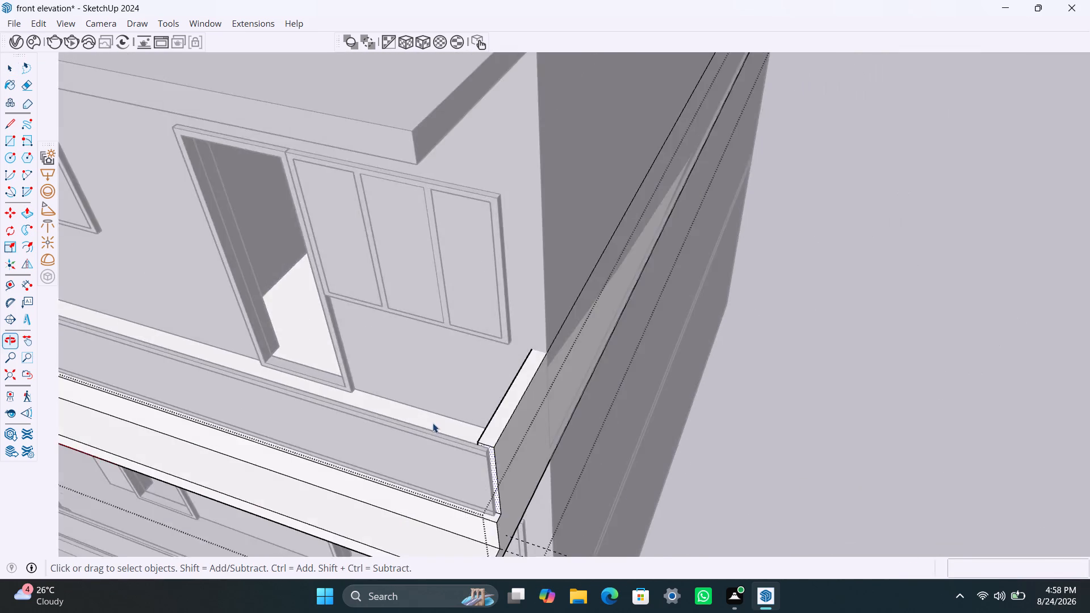
pyautogui.click(884, 337)
# Save the front elevation model.
pyautogui.scroll(-5, 275, 410)
pyautogui.moveTo(282, 426); pyautogui.dragTo(347, 406, button='middle')
pyautogui.scroll(-3, 347, 410)
pyautogui.keyDown('shift'); pyautogui.moveTo(360, 416); pyautogui.dragTo(482, 353, button='middle'); pyautogui.keyUp('shift')
pyautogui.hotkey('ctrl', 's')
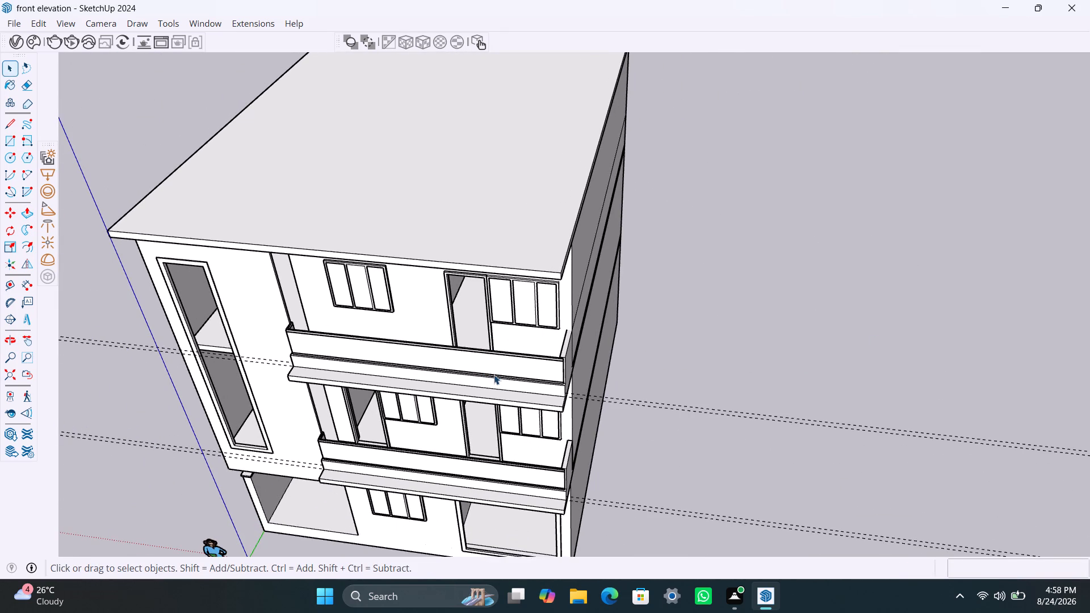
pyautogui.hotkey('ctrl', 's')
# Copy the short end edge of the lower balcony's front ledge 9" inward along the ledge at the side-wall corner.
pyautogui.scroll(-4, 452, 379)
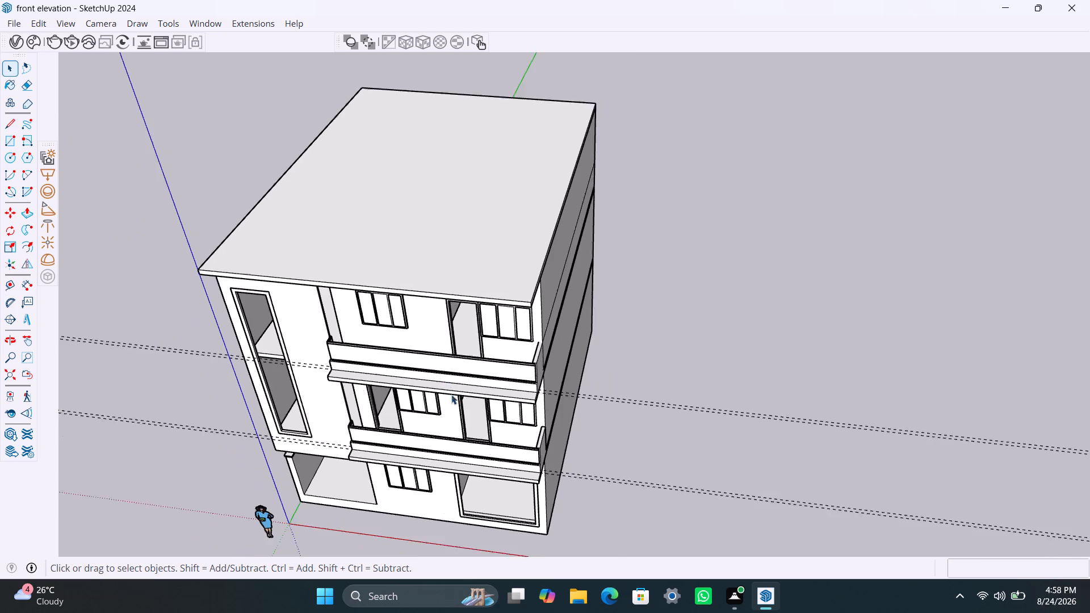
pyautogui.moveTo(452, 394); pyautogui.dragTo(485, 345, button='middle')
pyautogui.scroll(-2, 481, 362)
pyautogui.moveTo(516, 363); pyautogui.dragTo(522, 302, button='middle')
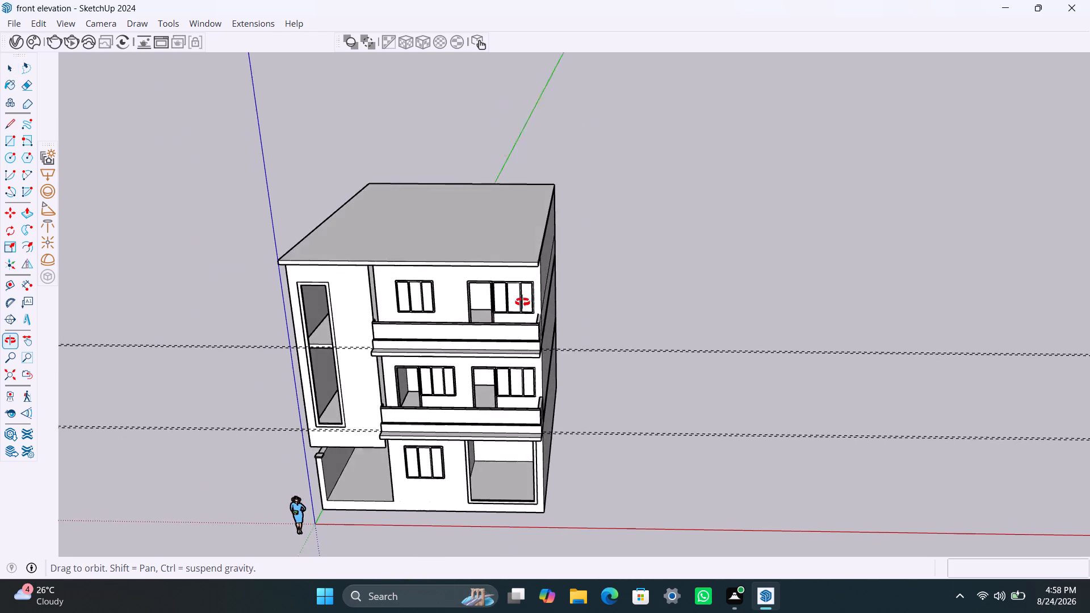
pyautogui.moveTo(522, 302); pyautogui.dragTo(526, 281, button='middle')
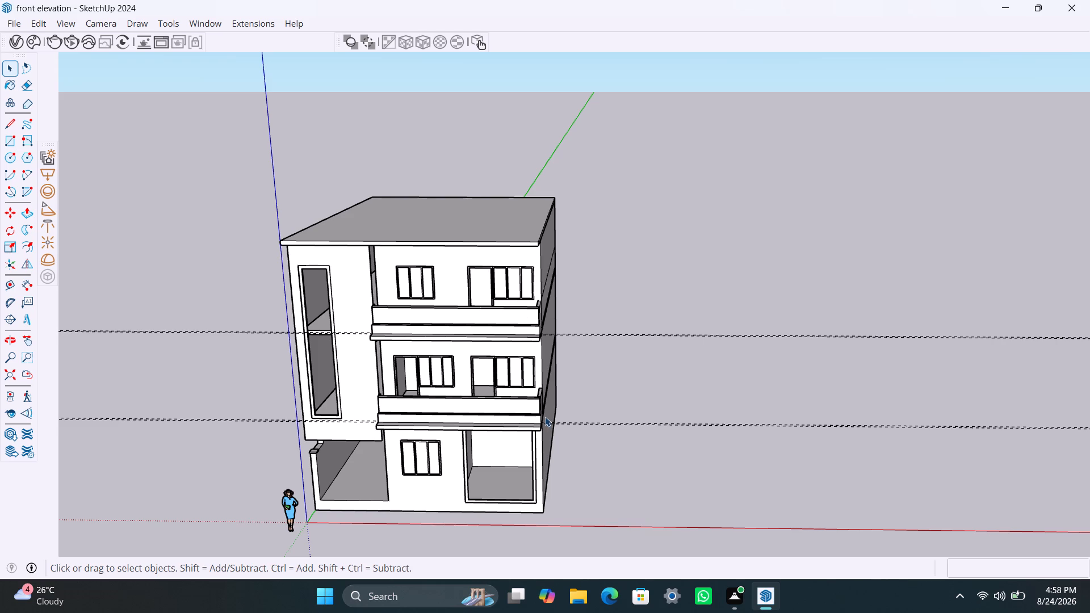
pyautogui.scroll(3, 542, 422)
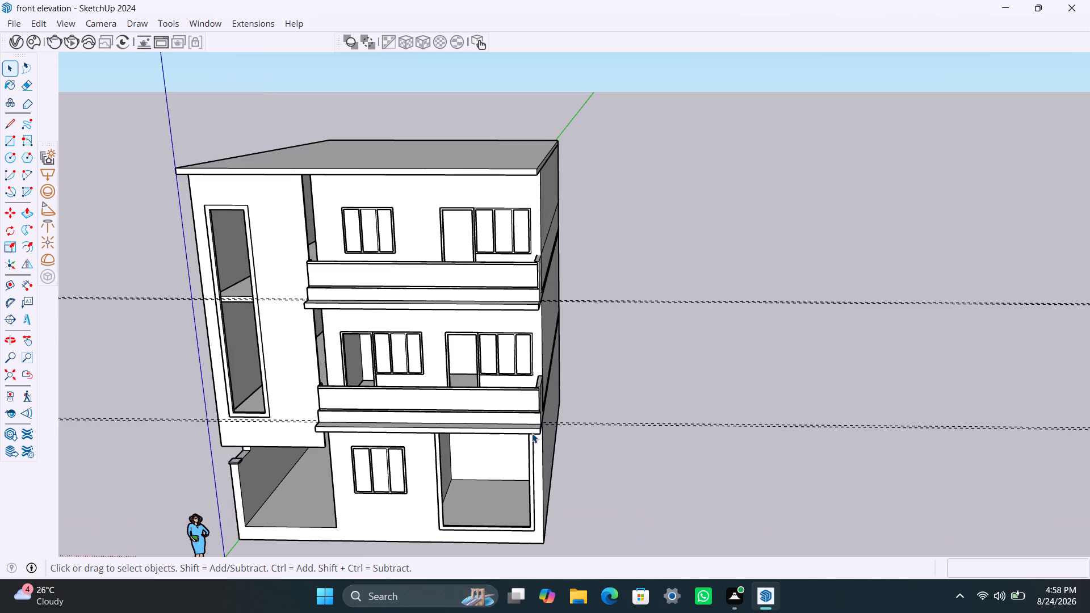
pyautogui.scroll(3, 532, 433)
pyautogui.moveTo(539, 425); pyautogui.dragTo(550, 461, button='middle')
pyautogui.scroll(12, 551, 446)
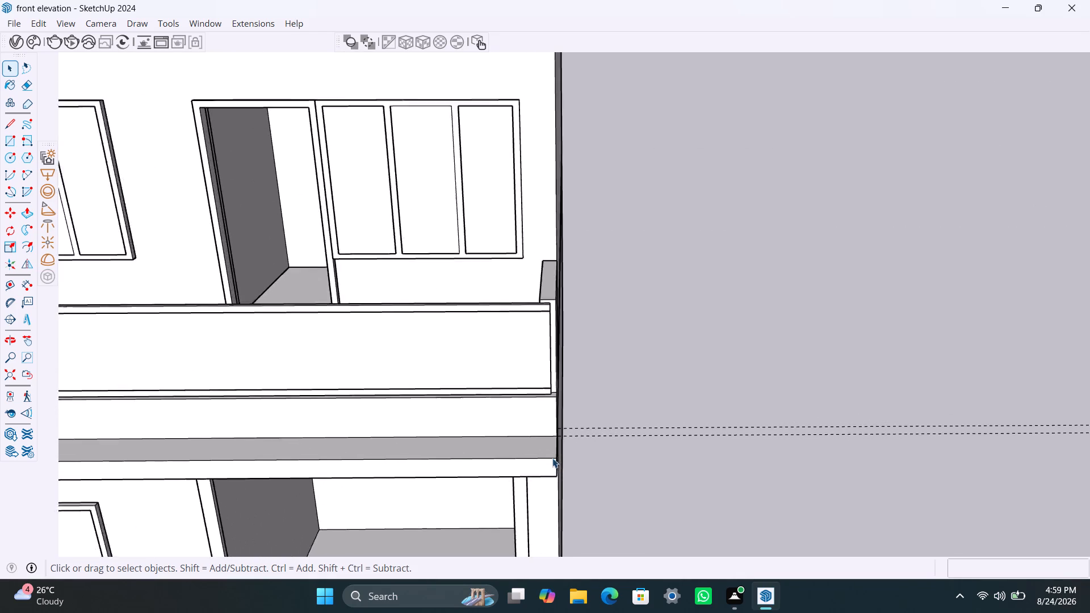
pyautogui.scroll(5, 552, 458)
pyautogui.click(550, 457)
pyautogui.tripleClick(550, 457)
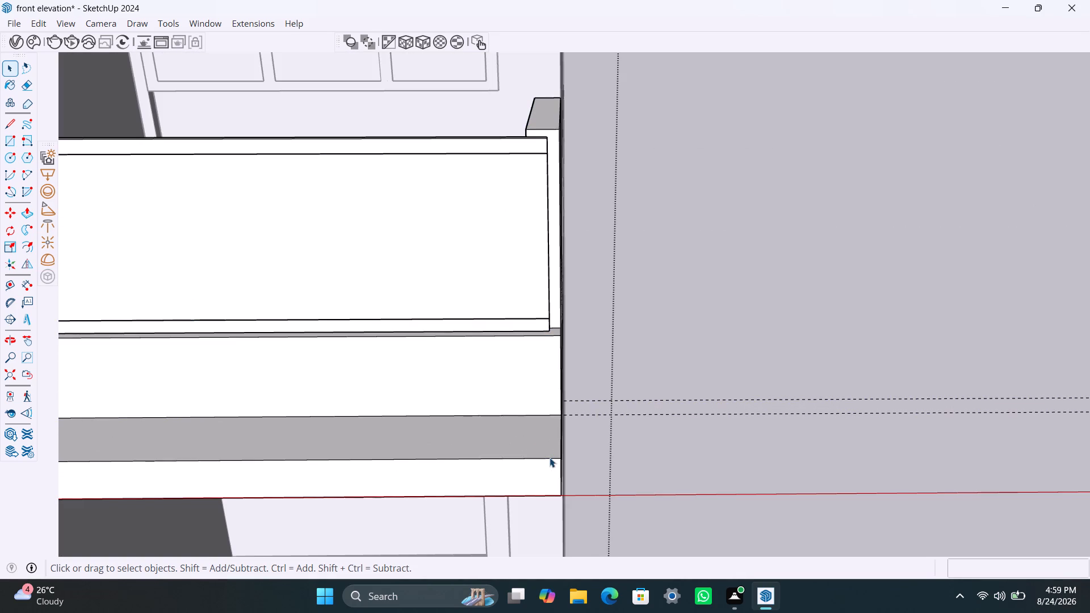
pyautogui.doubleClick(551, 458)
pyautogui.click(545, 460)
pyautogui.click(538, 459)
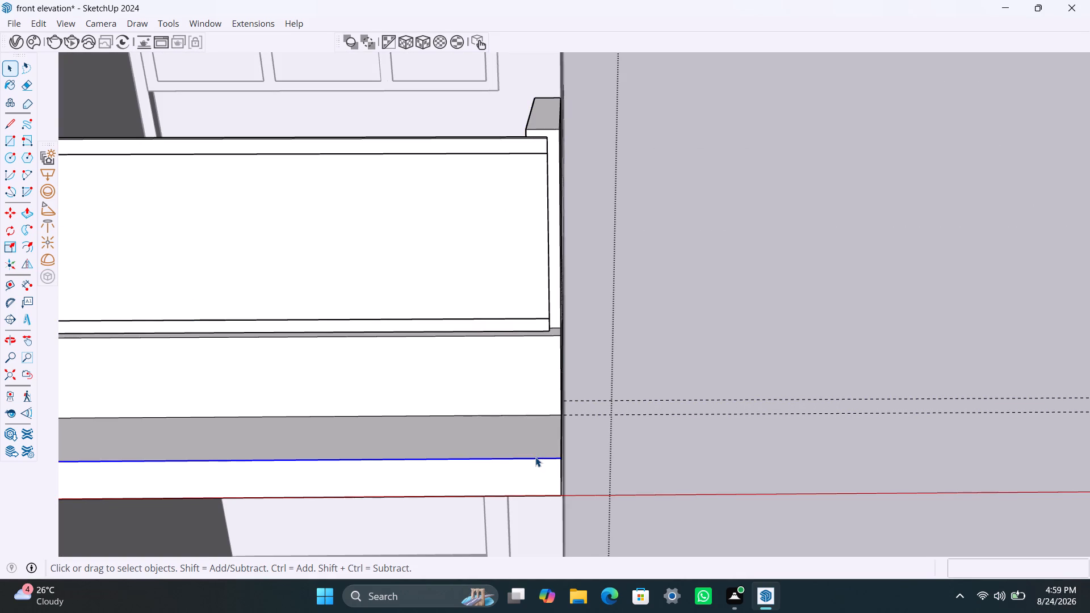
pyautogui.click(560, 431)
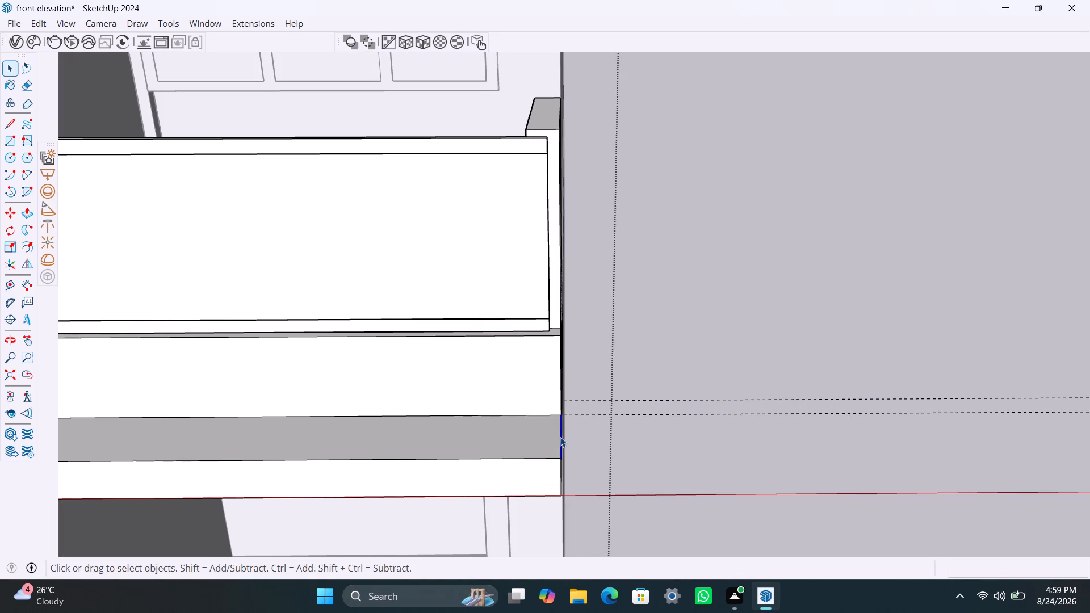
pyautogui.press('m')
pyautogui.click(560, 457)
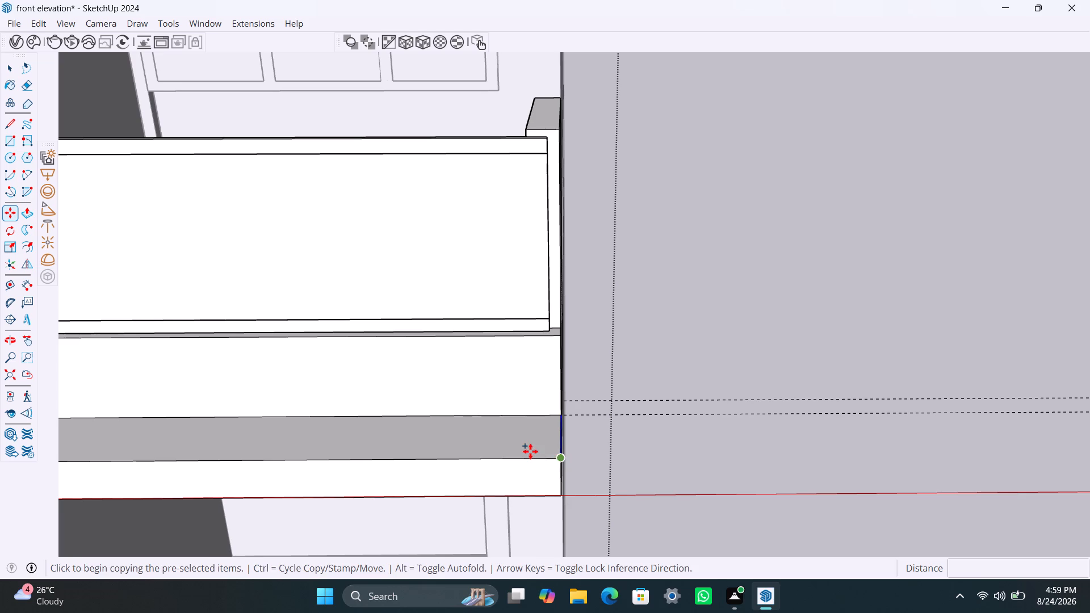
pyautogui.write('9"')
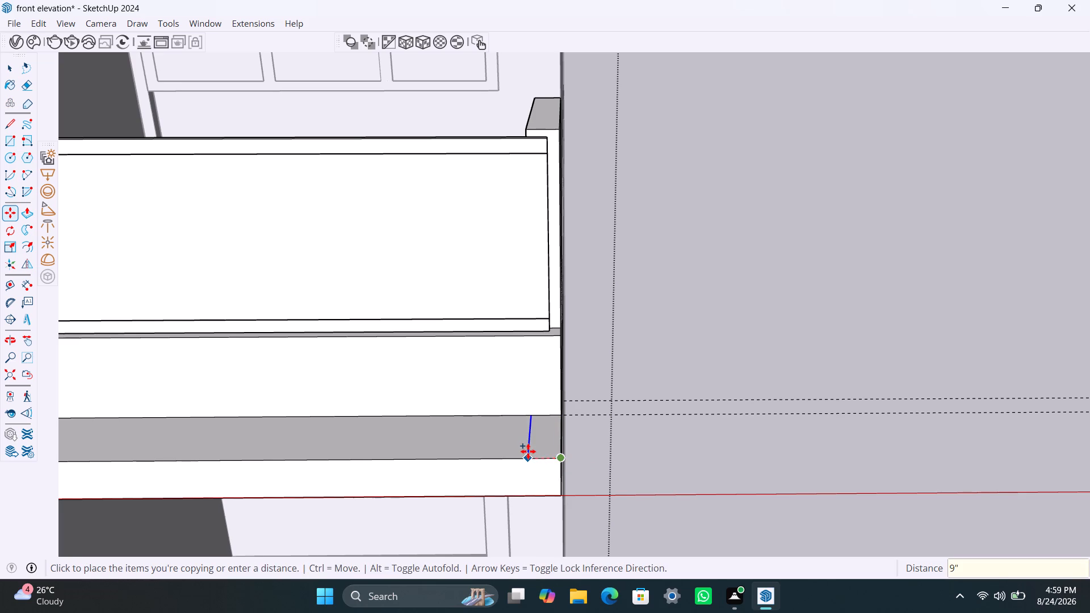
pyautogui.press('Return')
pyautogui.press('space')
# Copy the ledge's short front edge segment 9" back and delete the leftover divider piece, outlining a 9" square at the corner.
pyautogui.click(522, 458)
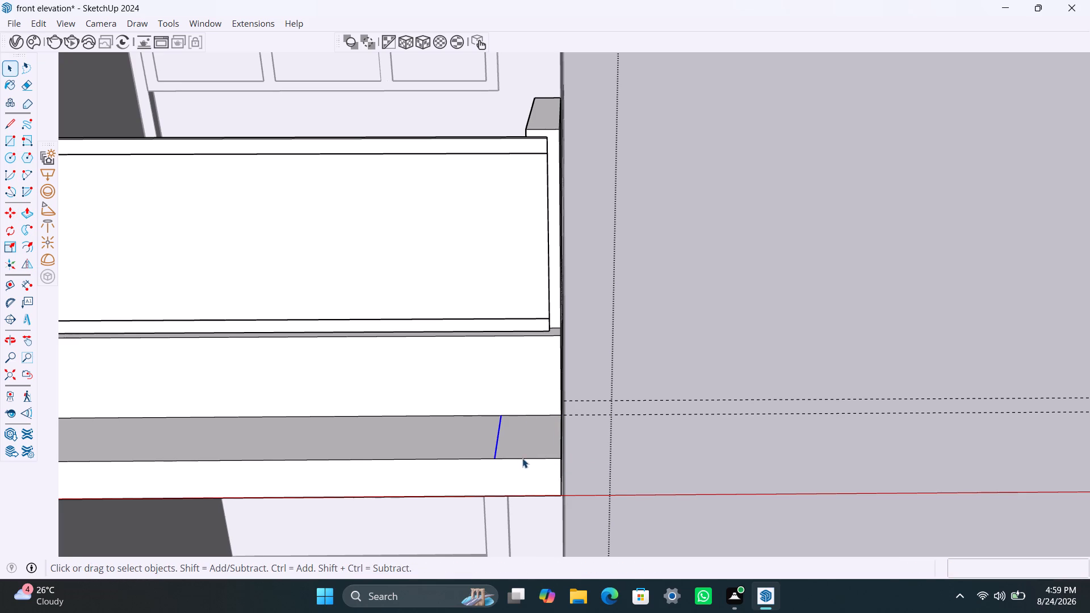
pyautogui.press('m')
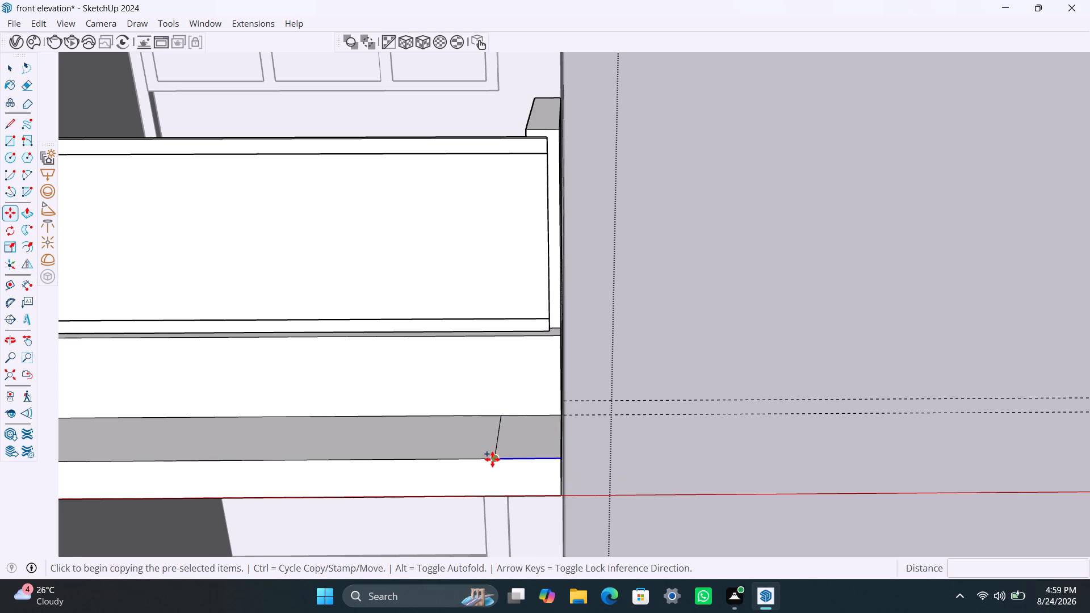
pyautogui.click(492, 459)
pyautogui.write('9"')
pyautogui.press('Return')
pyautogui.press('space')
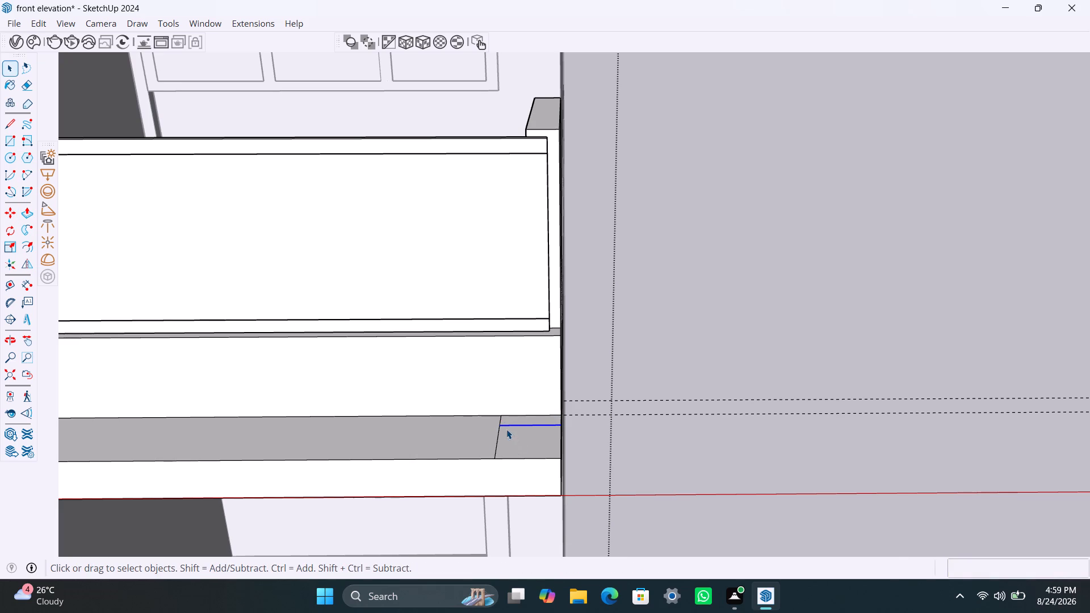
pyautogui.click(500, 416)
pyautogui.press('Delete')
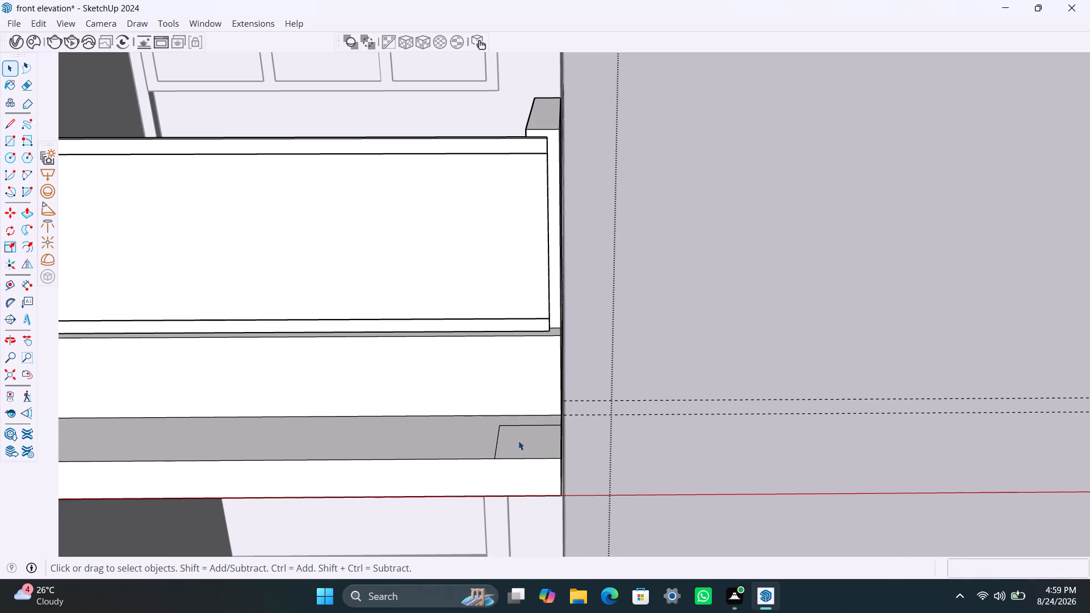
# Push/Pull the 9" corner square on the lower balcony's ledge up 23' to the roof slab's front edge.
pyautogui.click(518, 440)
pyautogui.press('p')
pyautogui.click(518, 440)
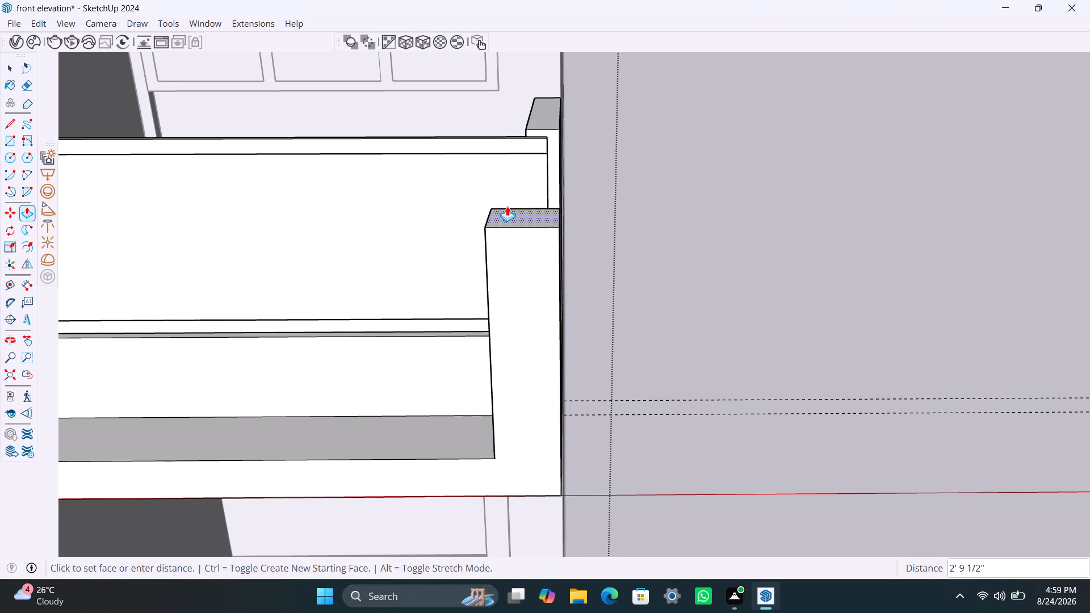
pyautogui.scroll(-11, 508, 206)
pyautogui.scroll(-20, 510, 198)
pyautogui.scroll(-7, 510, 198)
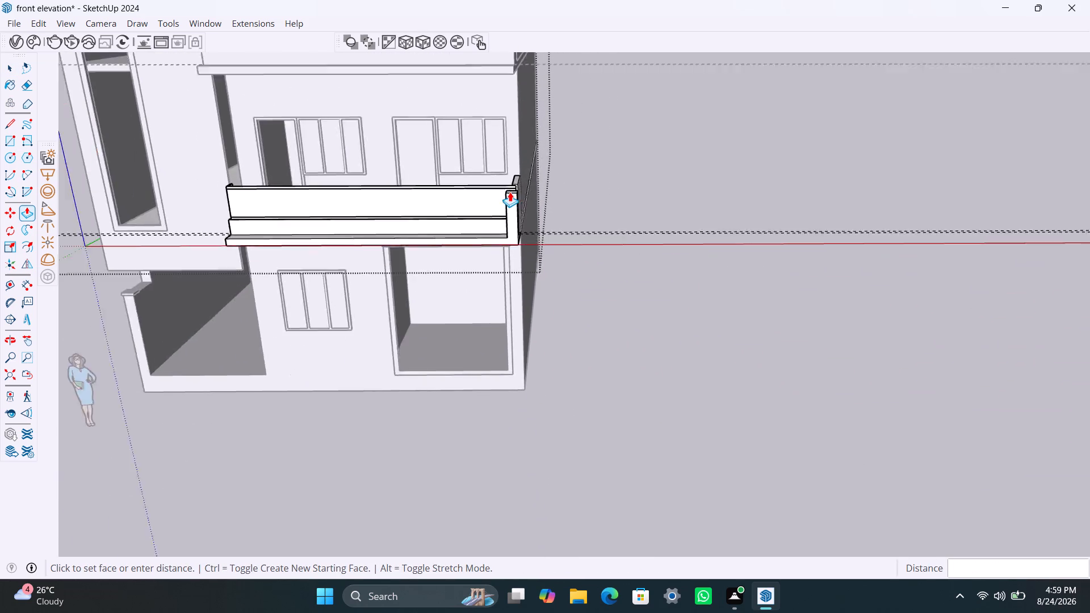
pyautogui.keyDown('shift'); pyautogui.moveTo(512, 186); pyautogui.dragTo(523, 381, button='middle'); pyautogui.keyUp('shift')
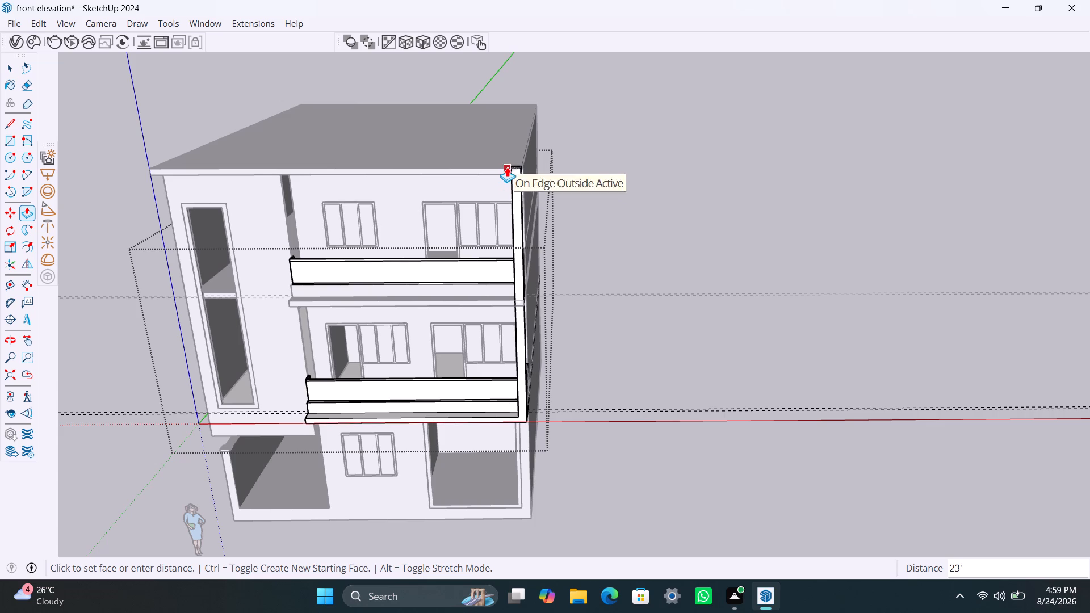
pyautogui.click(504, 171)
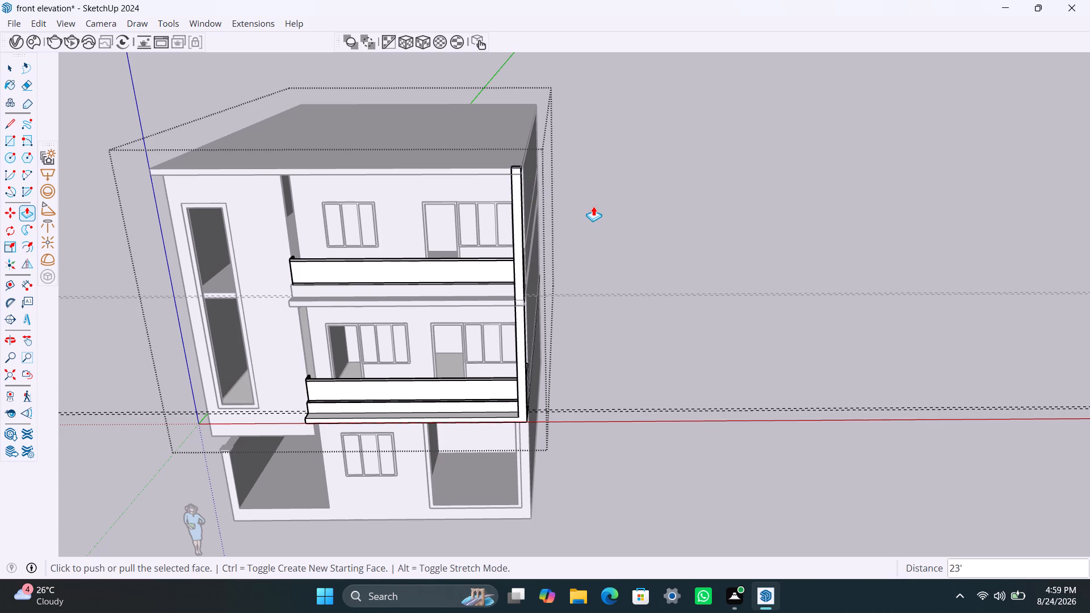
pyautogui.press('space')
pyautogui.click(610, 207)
# Examine how the corner column meets the roof slab's edge and the upper balcony's front ledge.
pyautogui.scroll(3, 506, 195)
pyautogui.moveTo(498, 188); pyautogui.dragTo(560, 245, button='middle')
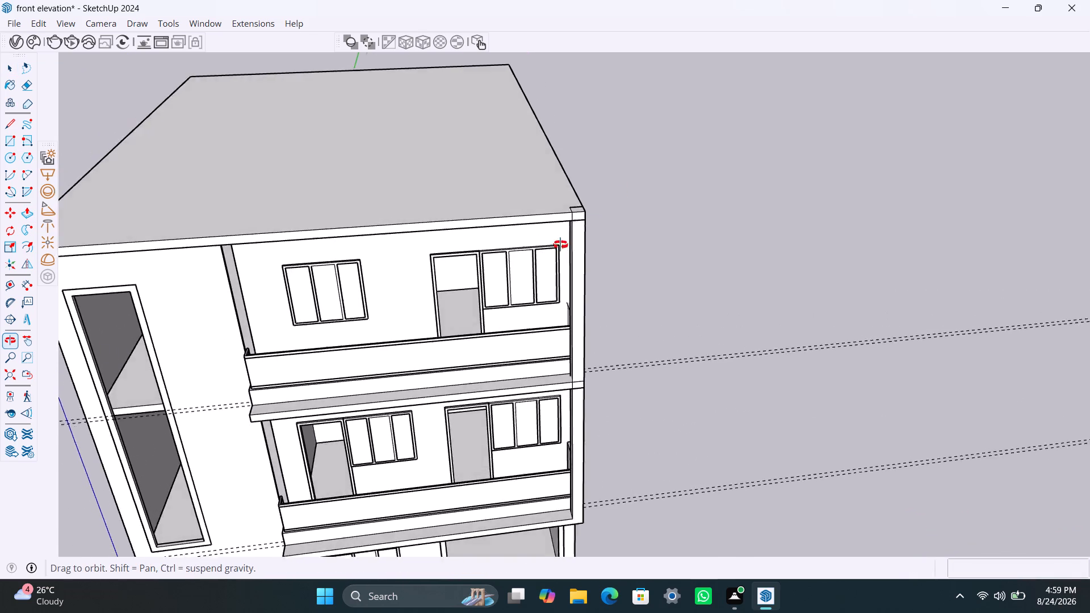
pyautogui.scroll(10, 577, 224)
pyautogui.scroll(-5, 593, 241)
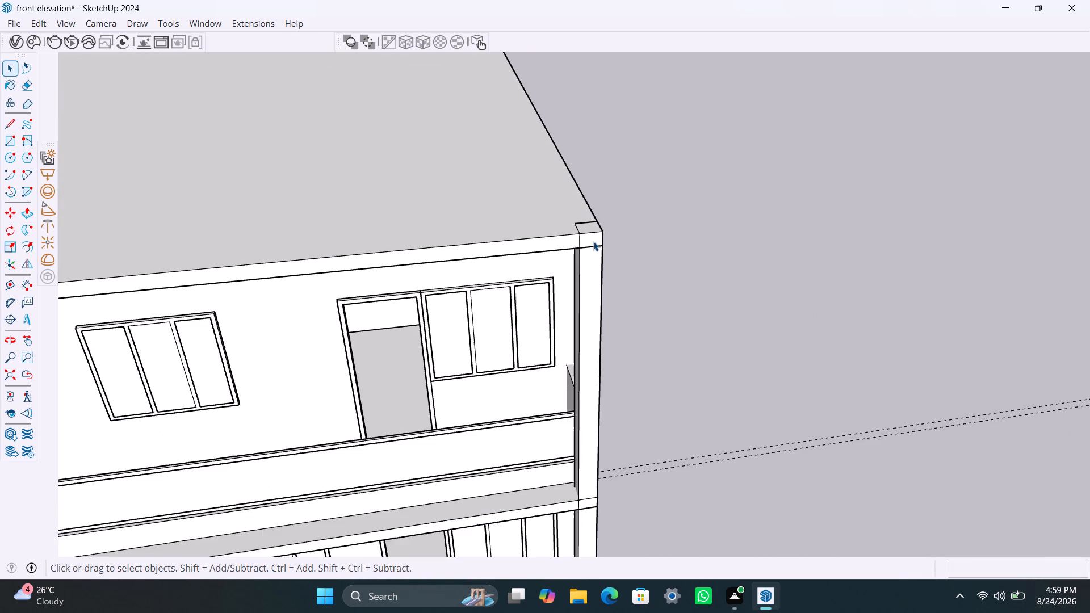
pyautogui.scroll(-9, 593, 241)
pyautogui.scroll(3, 590, 243)
pyautogui.moveTo(594, 242); pyautogui.dragTo(582, 246, button='middle')
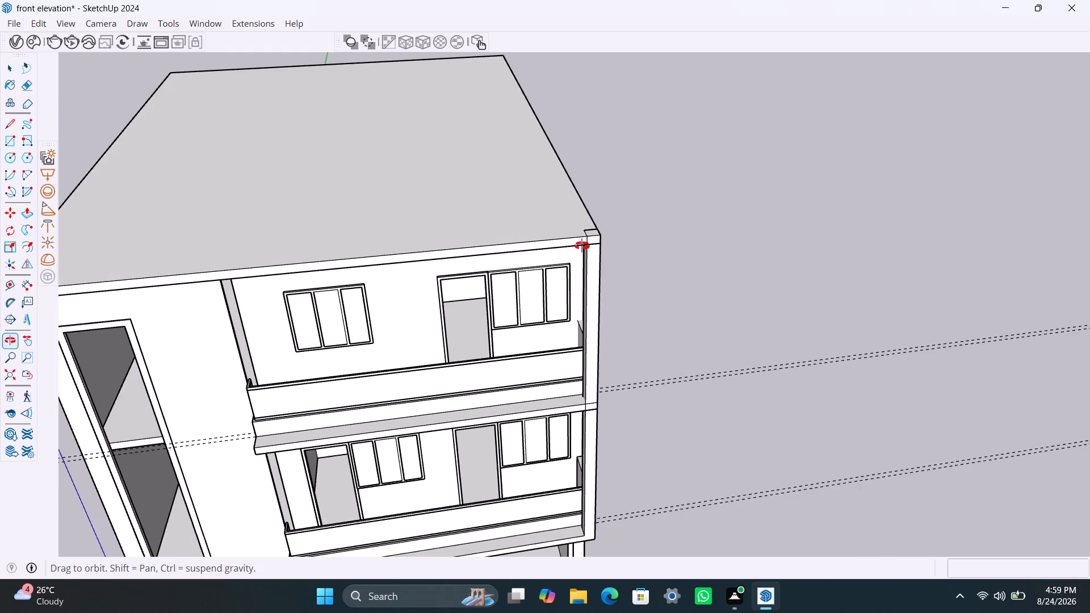
pyautogui.moveTo(582, 246); pyautogui.dragTo(519, 268, button='middle')
pyautogui.scroll(6, 526, 268)
pyautogui.click(527, 267)
pyautogui.doubleClick(527, 267)
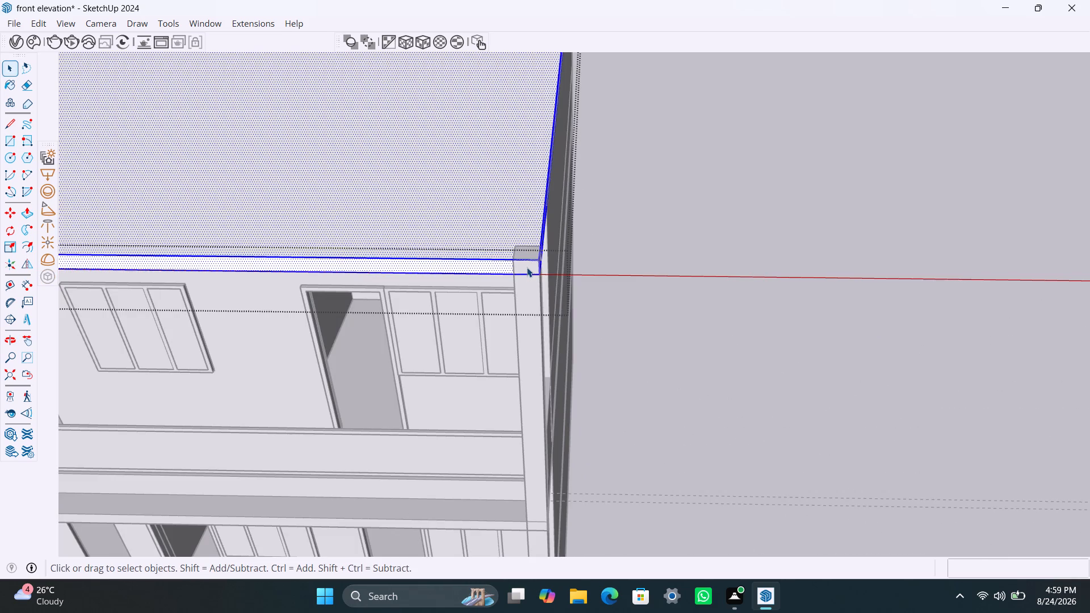
pyautogui.click(523, 267)
pyautogui.click(523, 267)
pyautogui.click(497, 268)
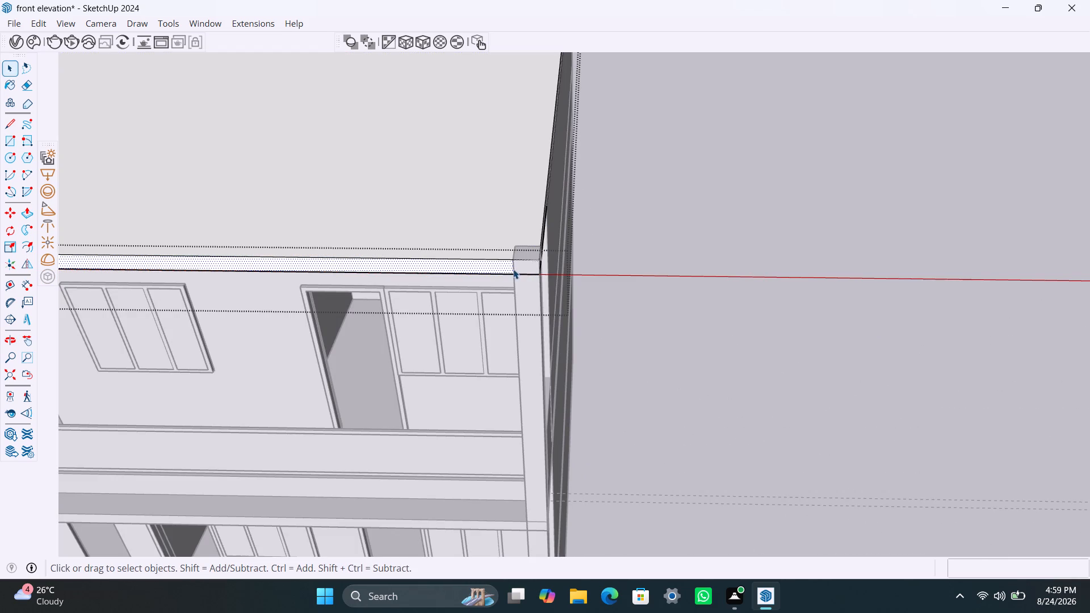
pyautogui.doubleClick(529, 268)
pyautogui.click(529, 268)
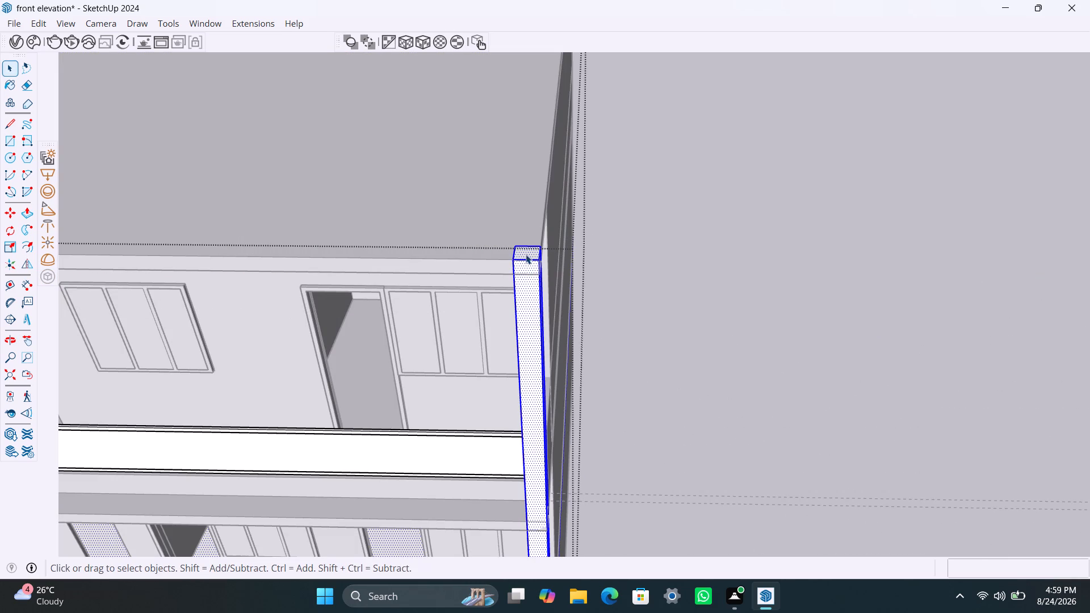
pyautogui.scroll(-15, 548, 254)
pyautogui.press('space')
pyautogui.click(636, 297)
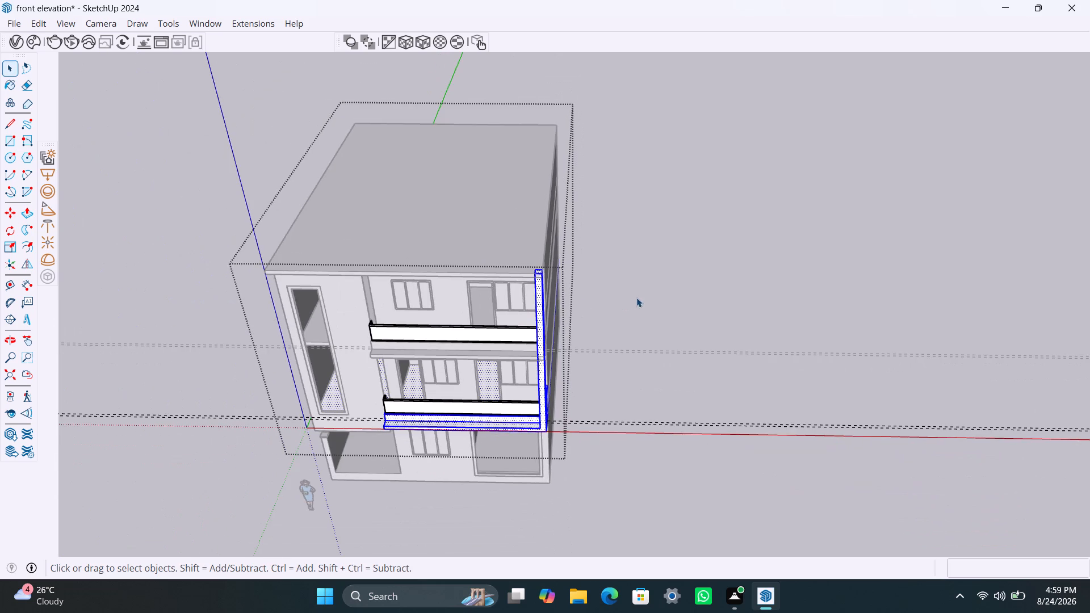
pyautogui.scroll(9, 556, 361)
pyautogui.scroll(2, 511, 370)
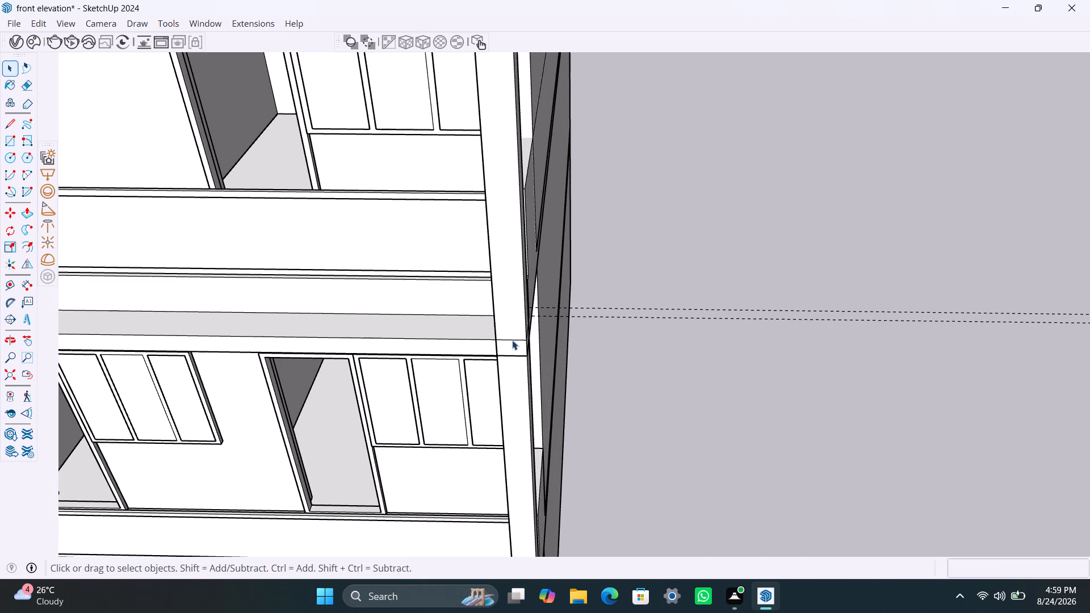
pyautogui.click(515, 339)
pyautogui.click(515, 339)
pyautogui.scroll(-12, 515, 341)
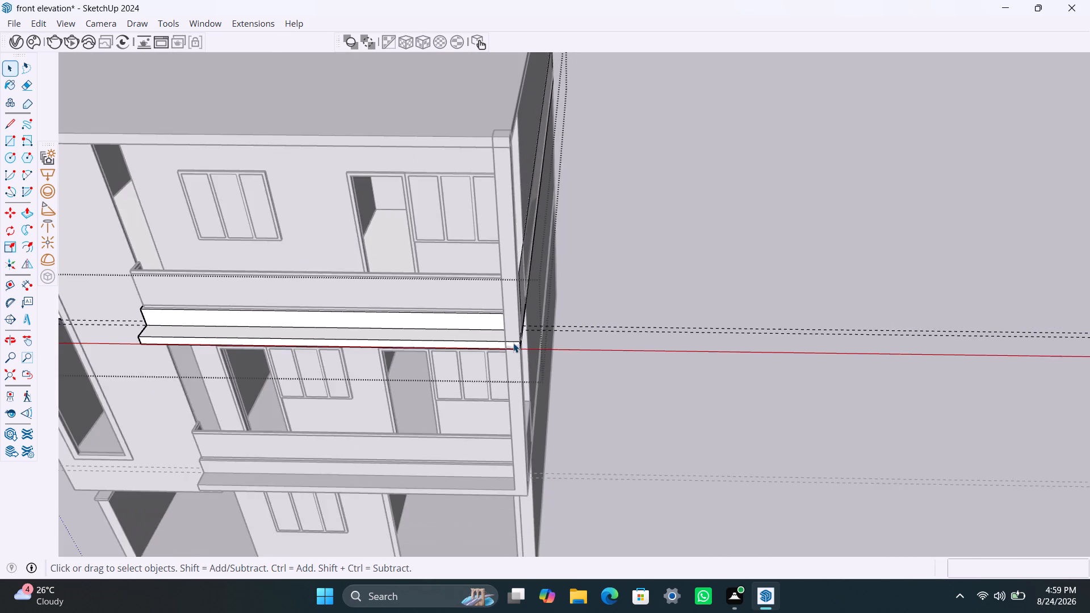
pyautogui.scroll(-9, 513, 343)
pyautogui.click(630, 288)
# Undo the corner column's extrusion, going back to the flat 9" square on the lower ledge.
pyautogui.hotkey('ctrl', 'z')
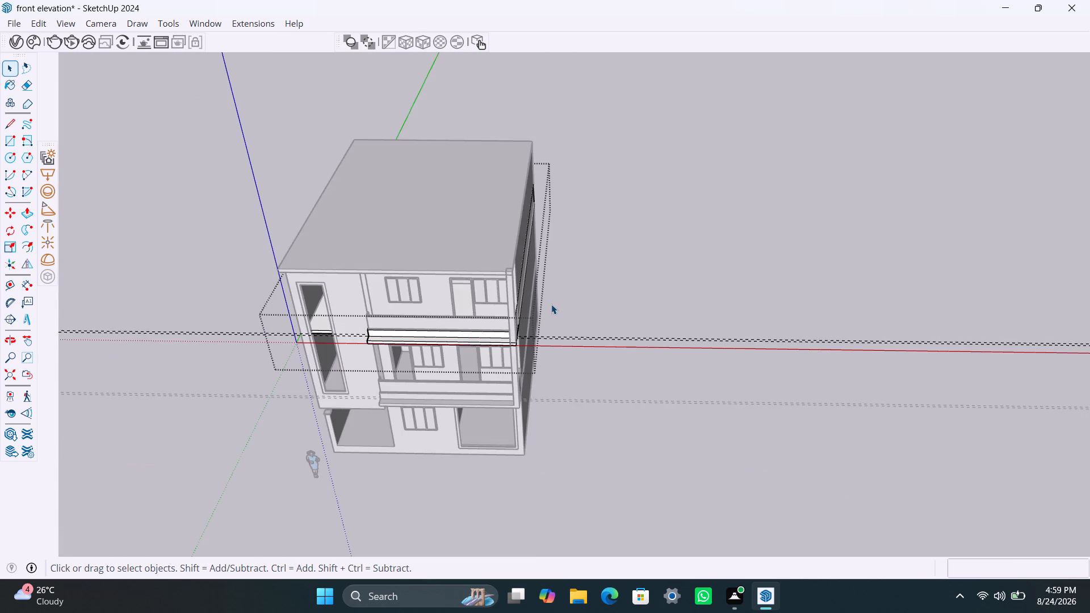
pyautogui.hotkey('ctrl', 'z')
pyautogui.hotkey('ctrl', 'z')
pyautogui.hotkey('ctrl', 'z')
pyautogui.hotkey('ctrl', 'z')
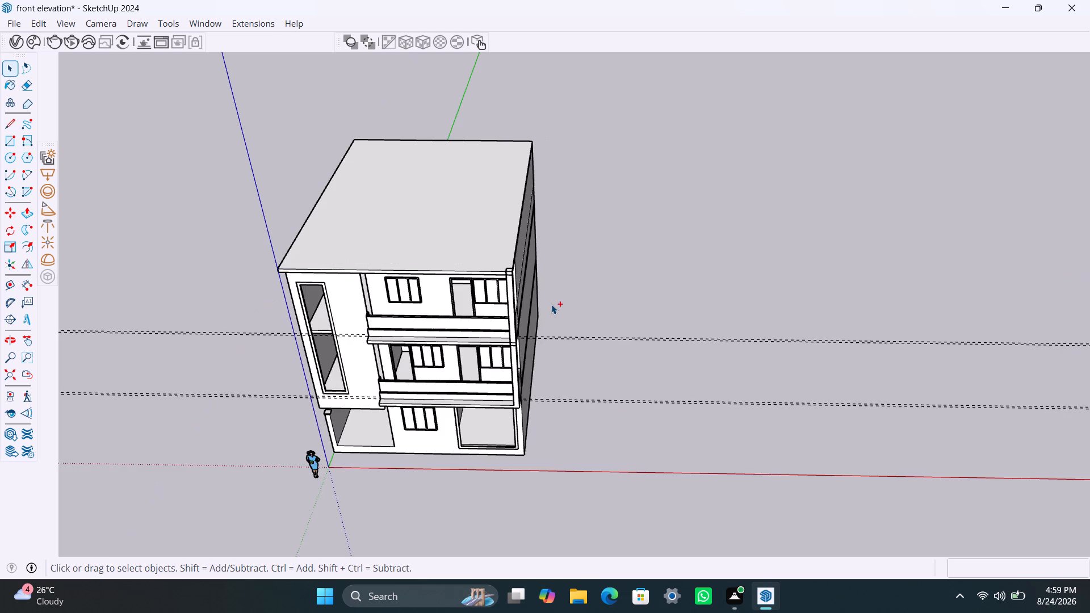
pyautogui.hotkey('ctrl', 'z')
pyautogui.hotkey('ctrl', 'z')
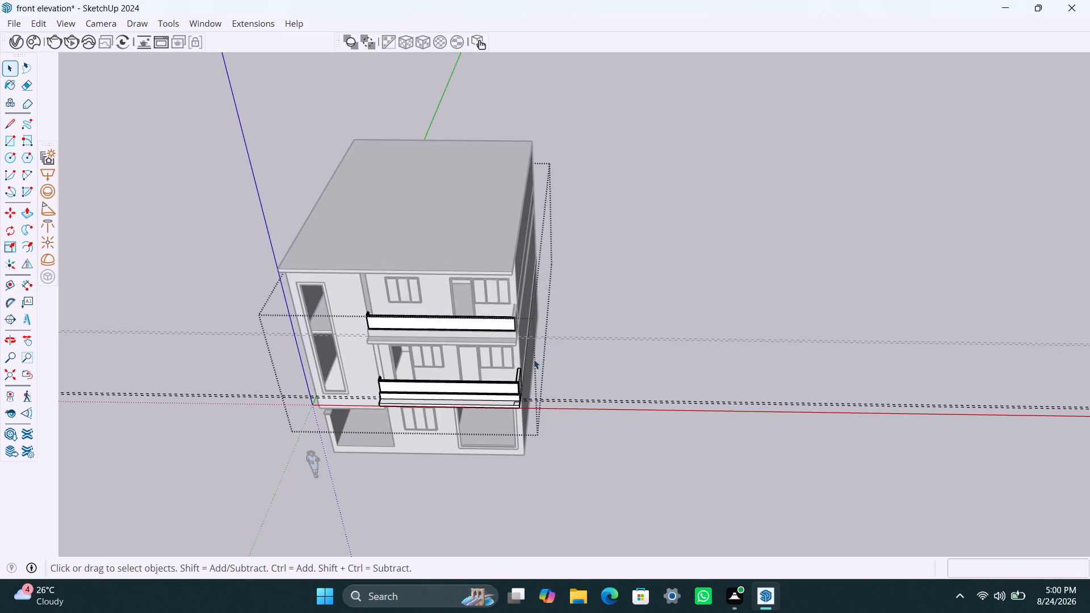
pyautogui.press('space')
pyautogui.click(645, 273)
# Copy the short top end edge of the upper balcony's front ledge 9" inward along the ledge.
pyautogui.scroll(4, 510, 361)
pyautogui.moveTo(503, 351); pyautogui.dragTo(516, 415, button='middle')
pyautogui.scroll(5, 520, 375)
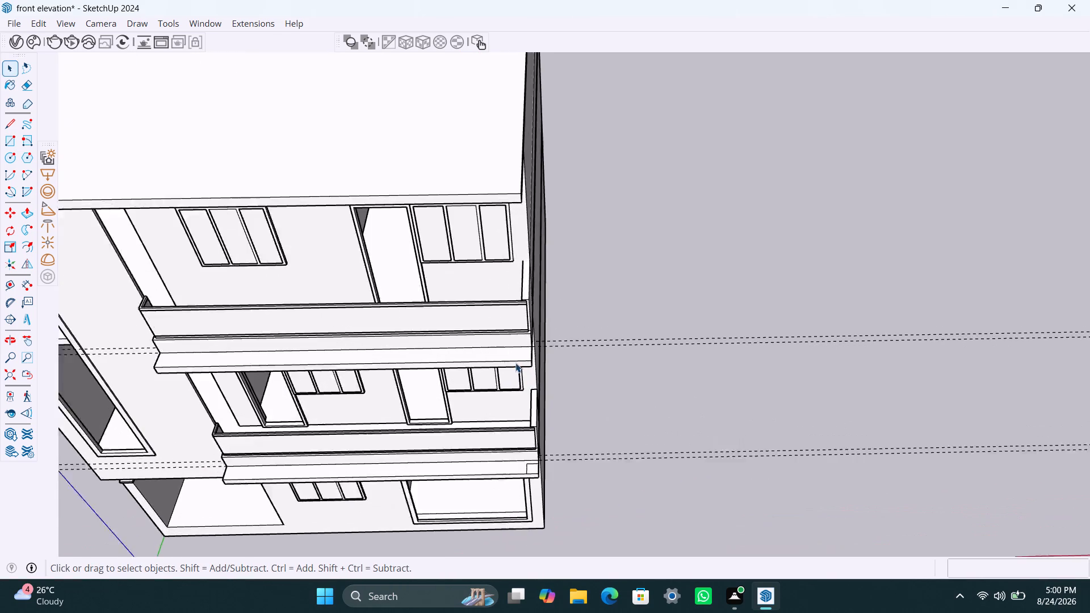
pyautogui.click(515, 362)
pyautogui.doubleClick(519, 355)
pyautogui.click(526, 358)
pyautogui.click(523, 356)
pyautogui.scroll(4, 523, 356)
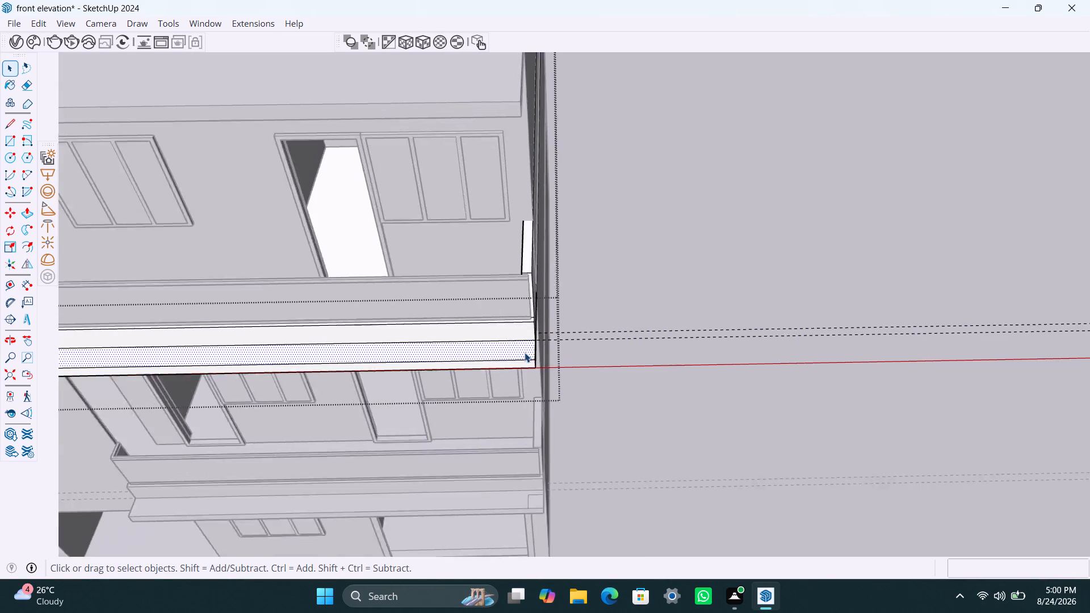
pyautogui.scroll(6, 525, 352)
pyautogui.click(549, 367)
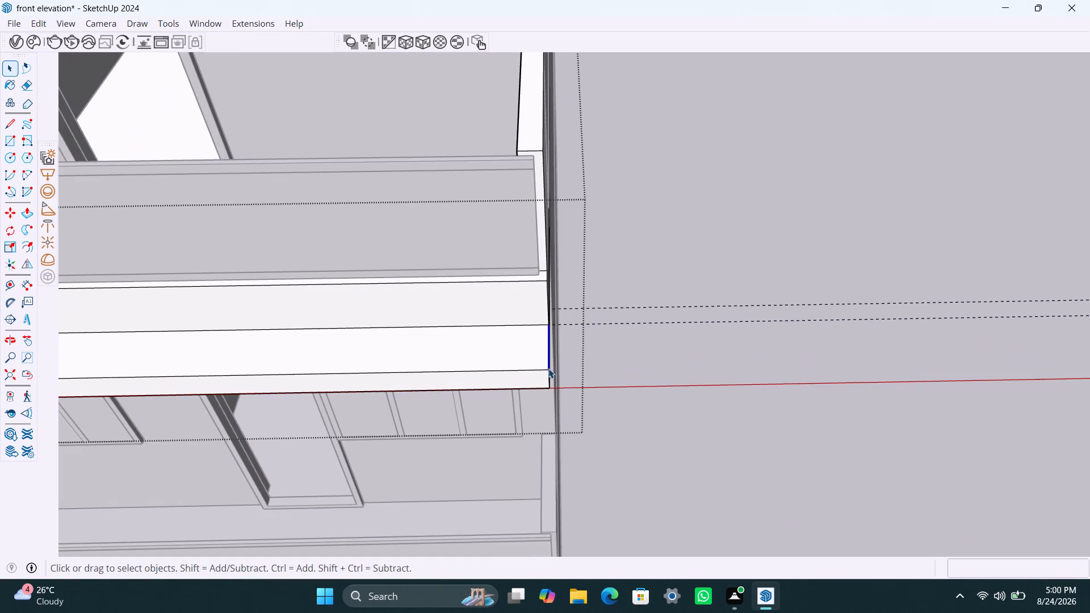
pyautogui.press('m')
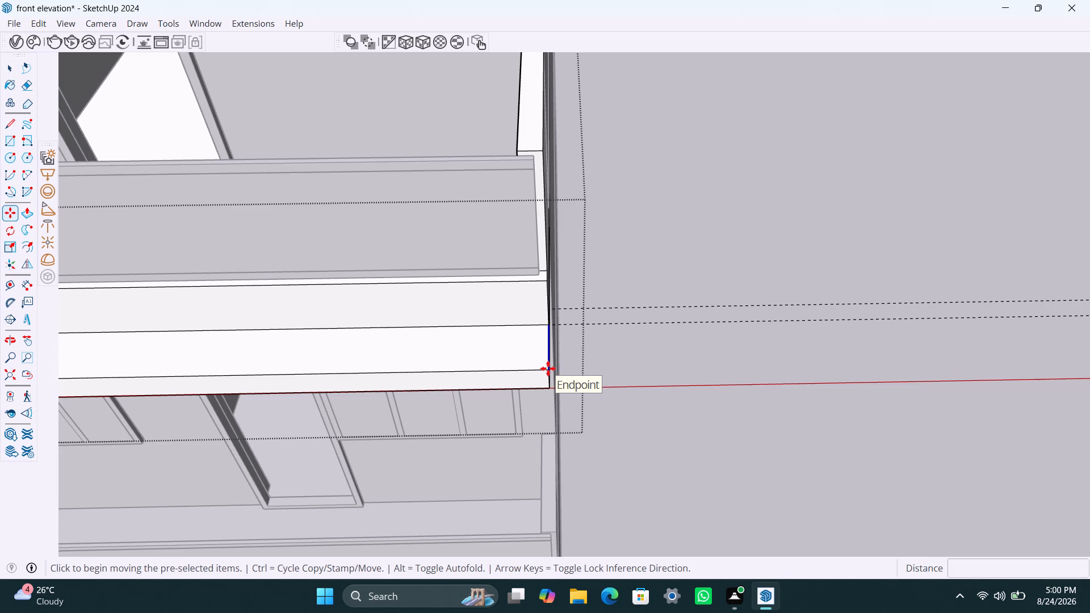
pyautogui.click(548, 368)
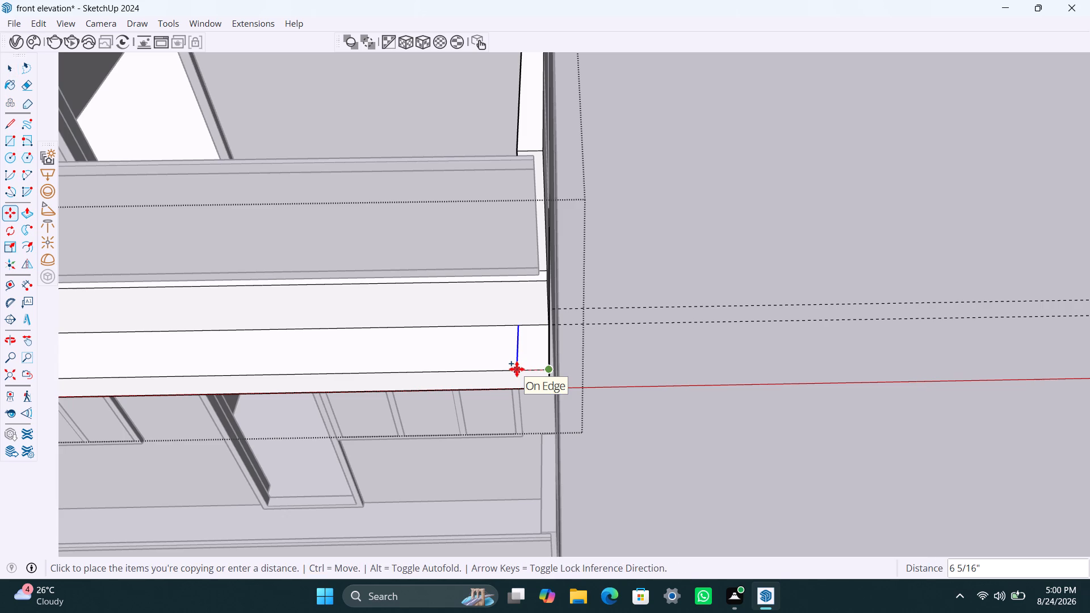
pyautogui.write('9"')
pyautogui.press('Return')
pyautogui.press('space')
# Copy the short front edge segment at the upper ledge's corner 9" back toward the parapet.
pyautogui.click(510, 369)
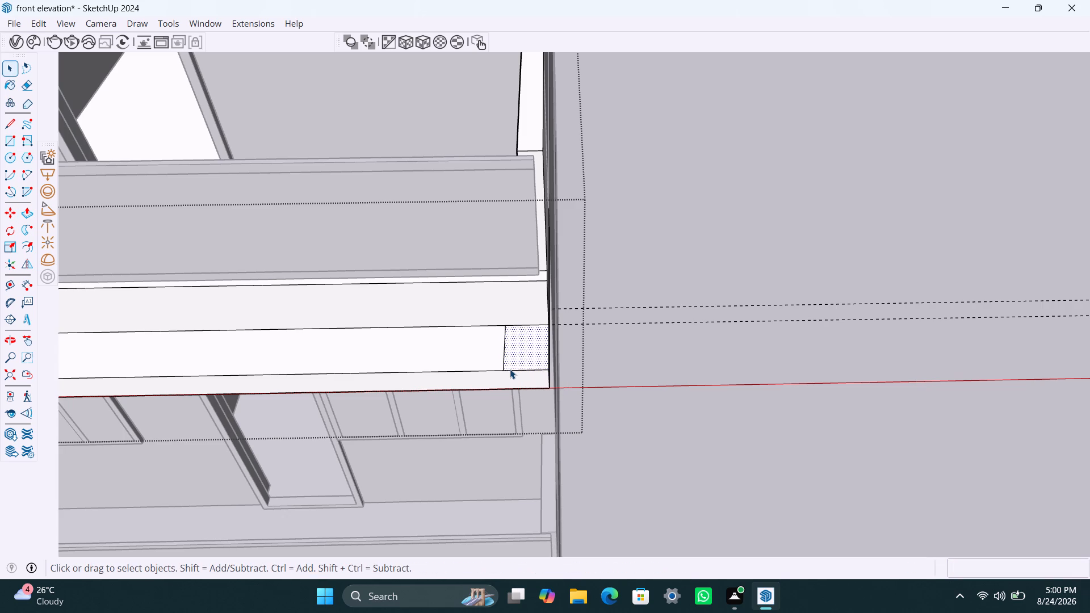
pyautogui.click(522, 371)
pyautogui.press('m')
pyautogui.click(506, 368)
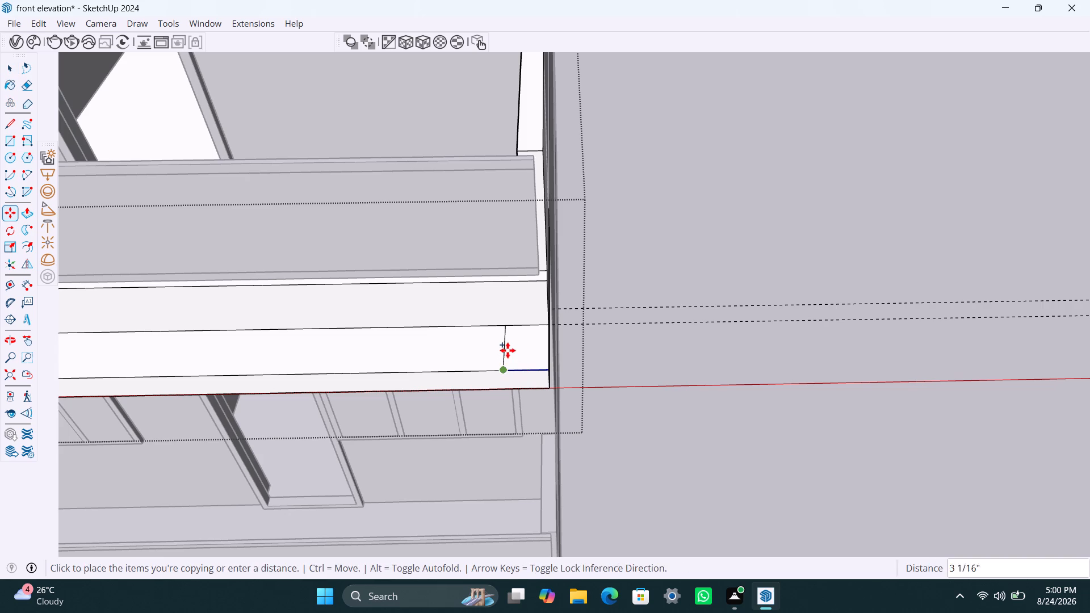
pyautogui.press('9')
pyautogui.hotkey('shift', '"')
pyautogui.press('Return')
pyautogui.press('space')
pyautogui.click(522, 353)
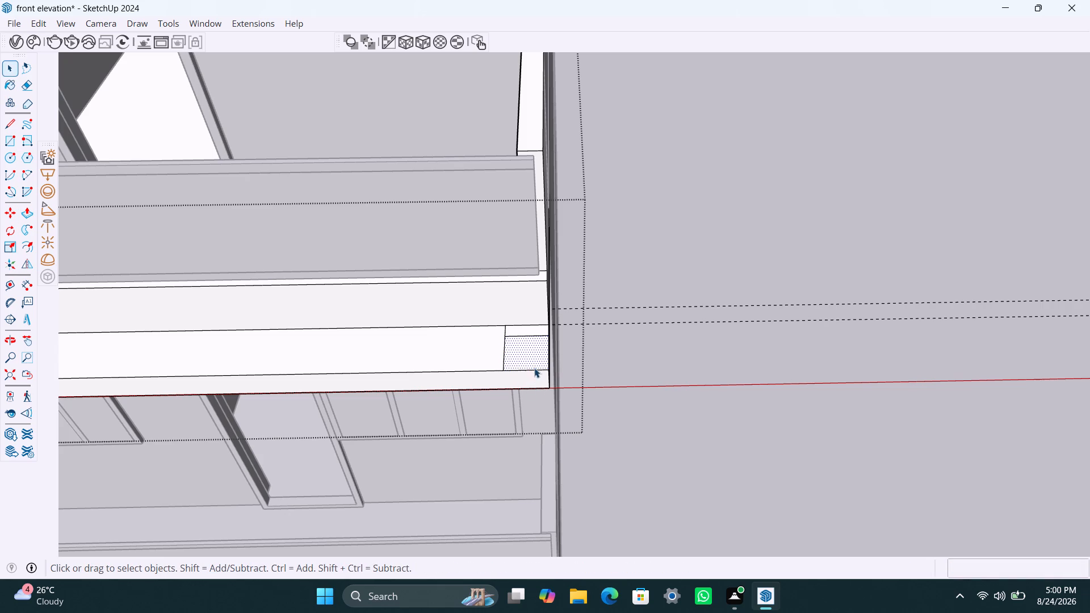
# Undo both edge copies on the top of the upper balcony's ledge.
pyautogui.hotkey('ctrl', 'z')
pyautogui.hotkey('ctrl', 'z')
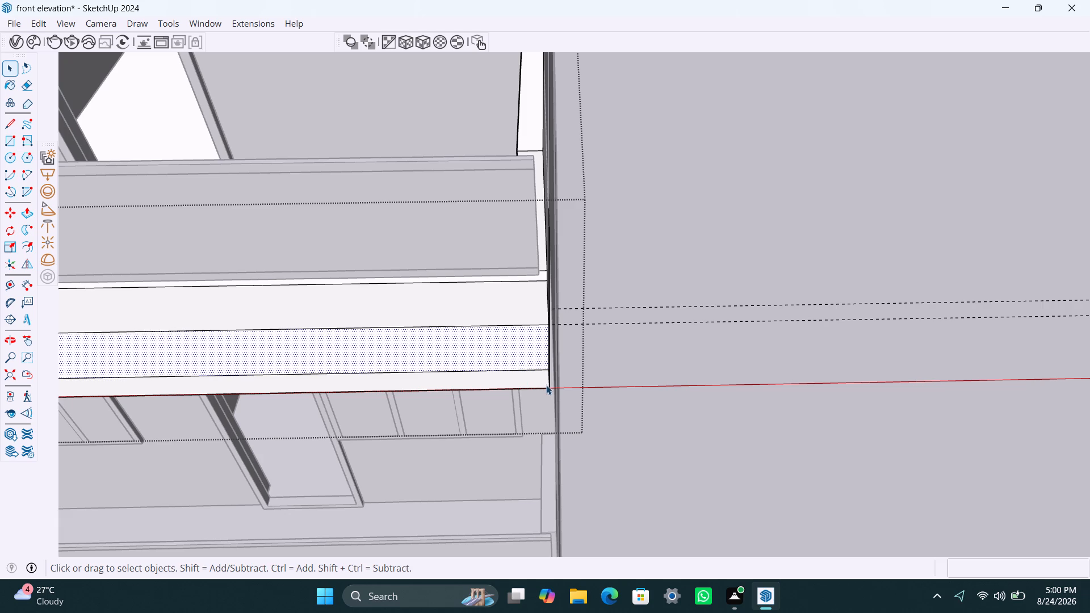
# Copy the vertical corner edge of the upper ledge's front face 9" inward along the face.
pyautogui.click(548, 381)
pyautogui.press('m')
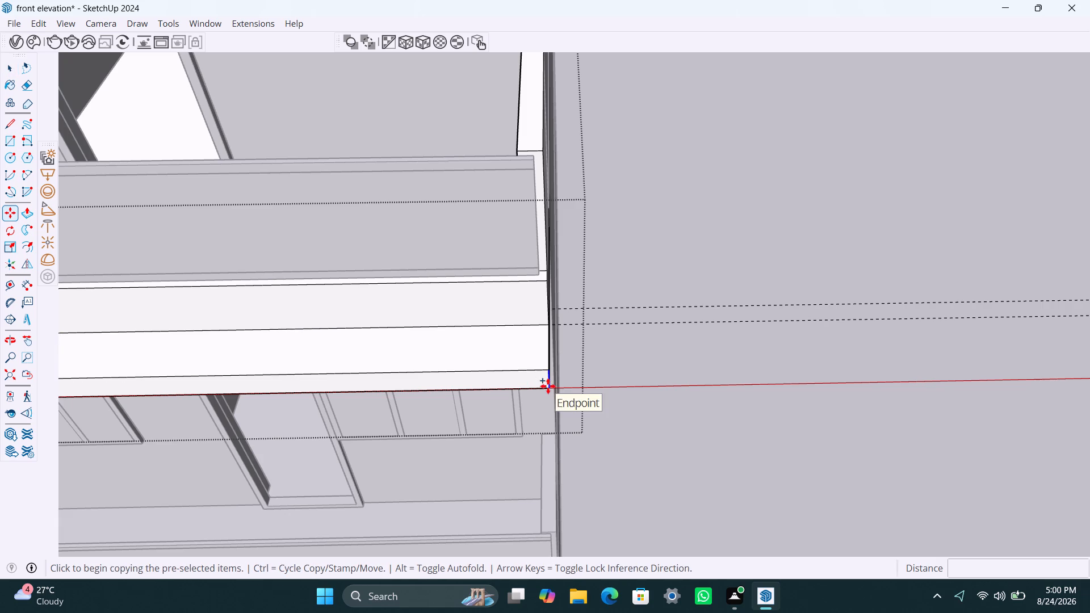
pyautogui.click(550, 387)
pyautogui.press('8')
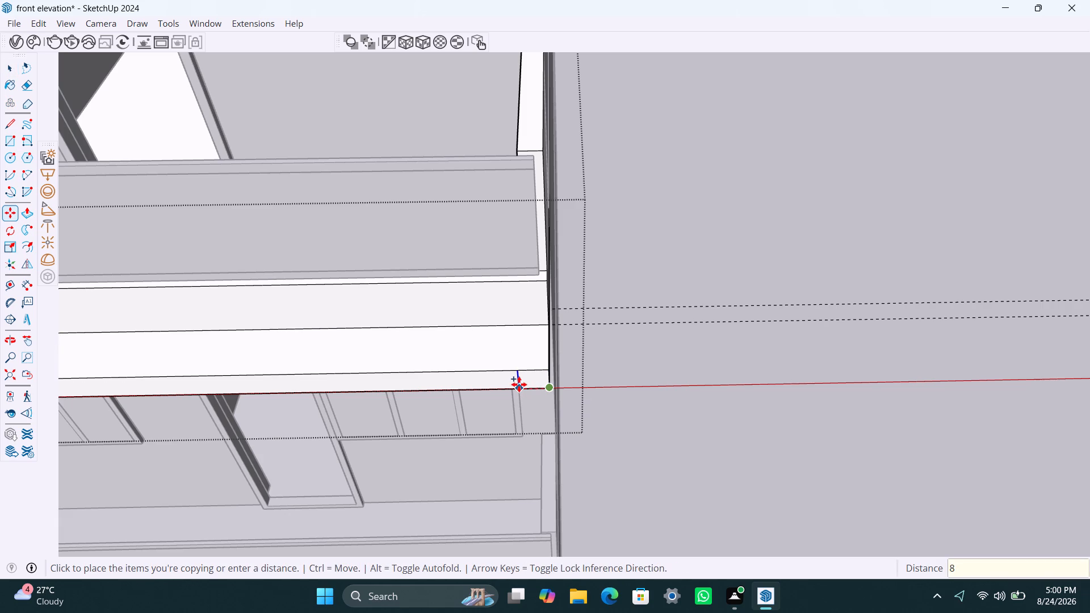
pyautogui.press('BackSpace')
pyautogui.write('9"')
pyautogui.press('Return')
pyautogui.press('space')
# Push/Pull the 9" wide end portion of the upper ledge's front face 9" inward, cutting a corner notch.
pyautogui.scroll(-3, 543, 323)
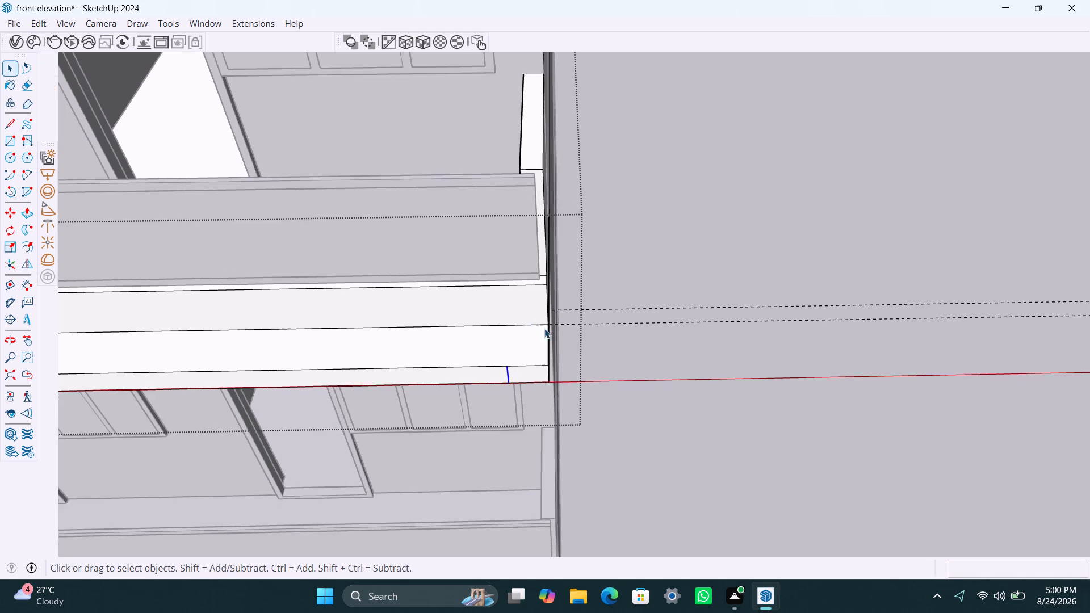
pyautogui.scroll(-1, 544, 329)
pyautogui.moveTo(543, 353); pyautogui.dragTo(472, 362, button='middle')
pyautogui.scroll(4, 510, 359)
pyautogui.click(510, 355)
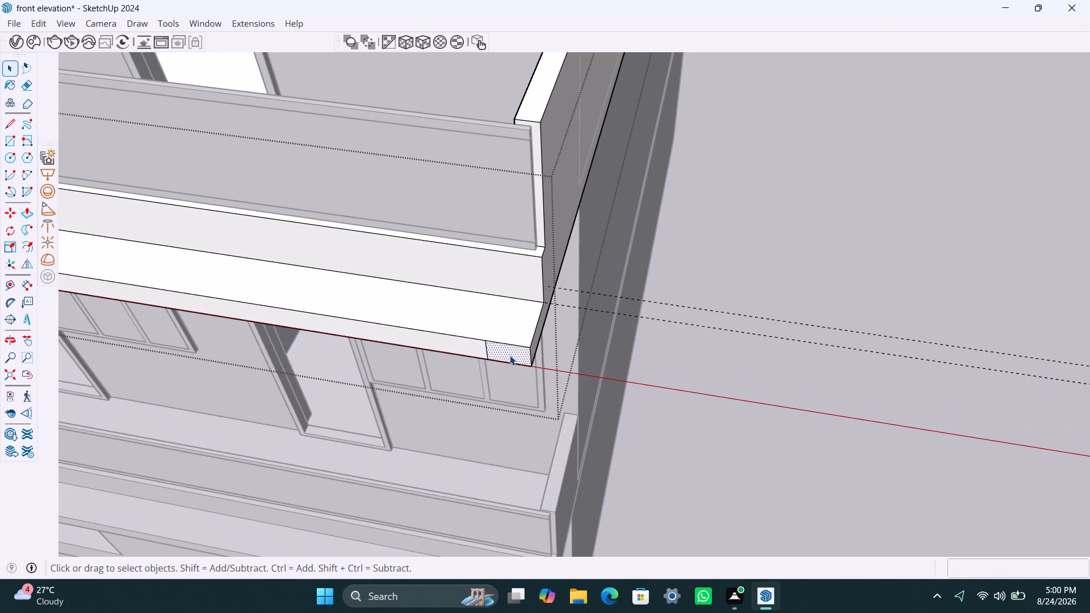
pyautogui.press('p')
pyautogui.click(510, 355)
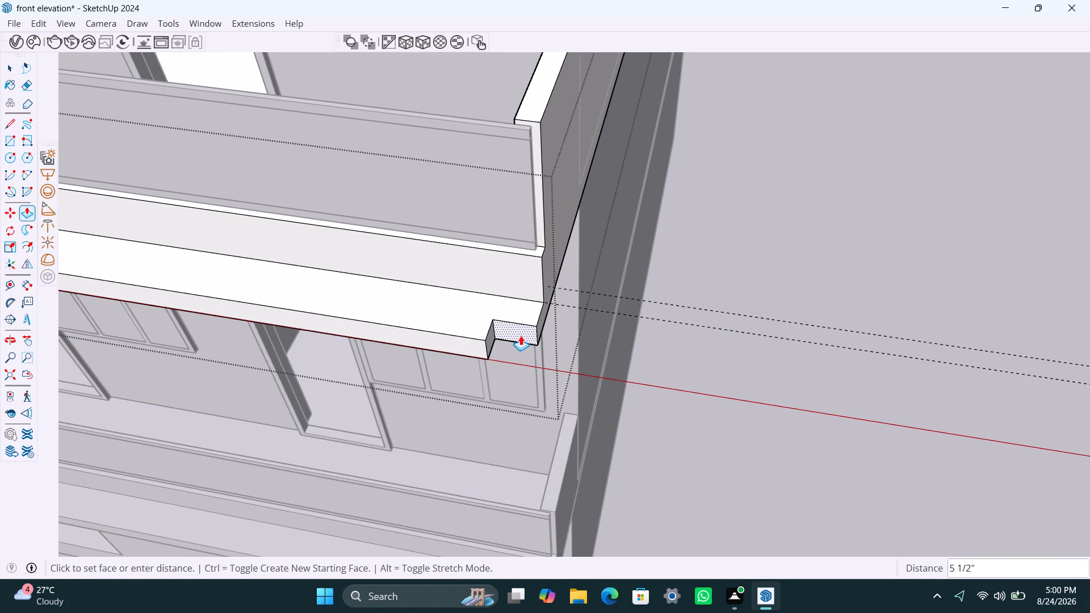
pyautogui.write('9"')
pyautogui.press('Return')
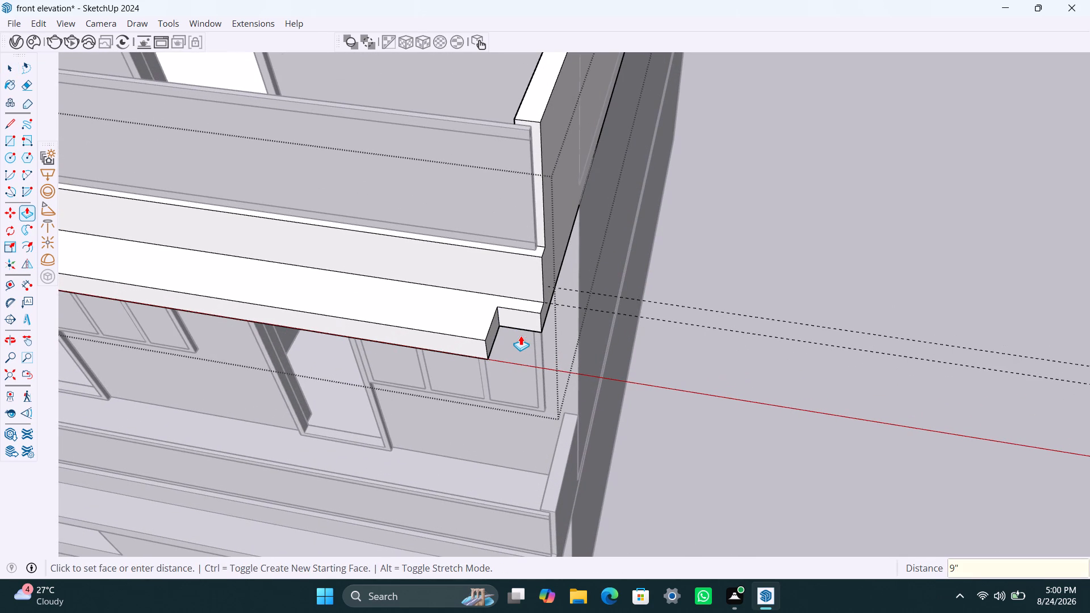
pyautogui.press('space')
pyautogui.click(694, 249)
pyautogui.scroll(-8, 560, 267)
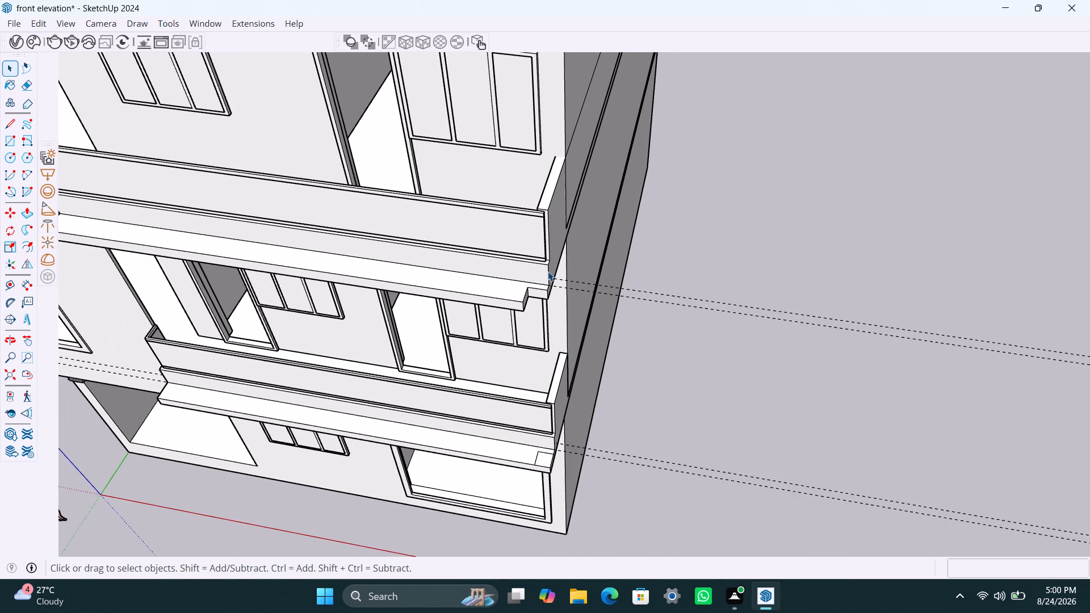
# Open the roof slab for editing at its front corner above the balconies.
pyautogui.scroll(-3, 521, 306)
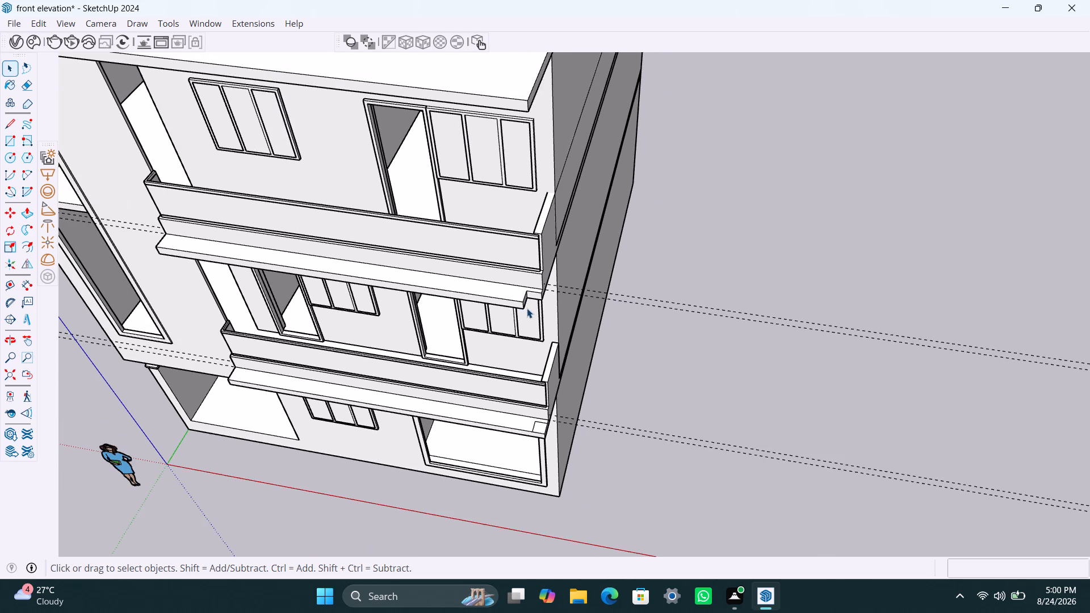
pyautogui.keyDown('shift'); pyautogui.moveTo(527, 308); pyautogui.dragTo(507, 369, button='middle'); pyautogui.keyUp('shift')
pyautogui.scroll(4, 486, 184)
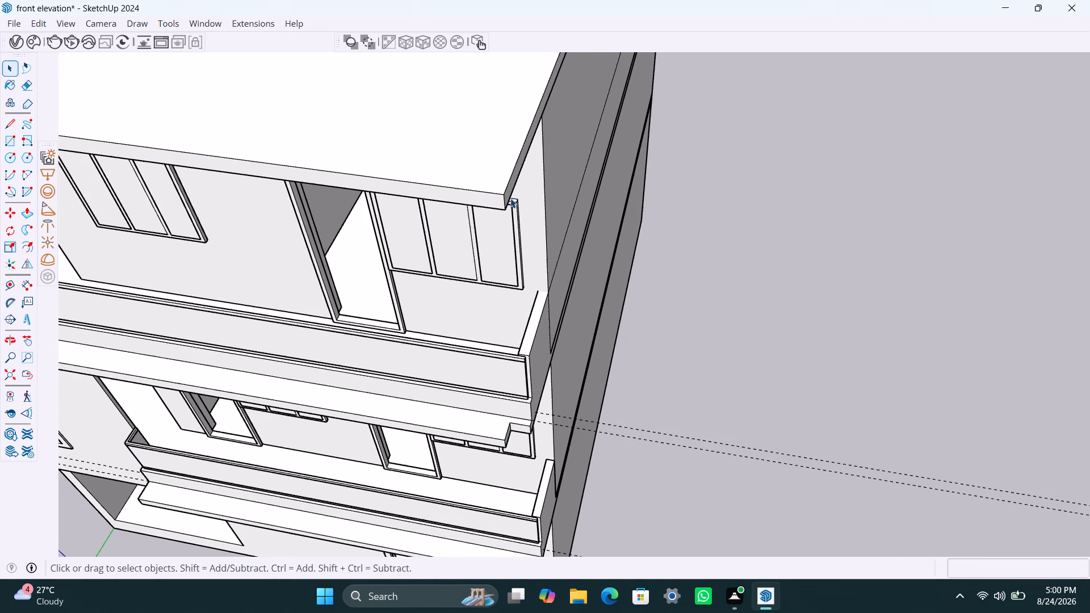
pyautogui.click(506, 204)
pyautogui.click(505, 208)
pyautogui.tripleClick(505, 204)
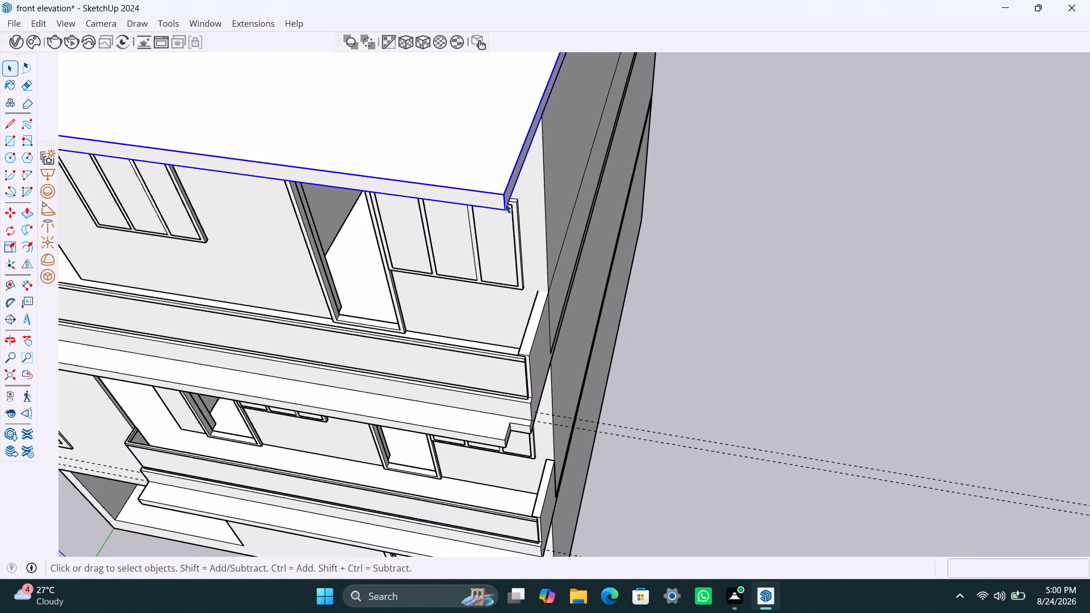
pyautogui.click(505, 201)
pyautogui.click(504, 204)
pyautogui.click(500, 201)
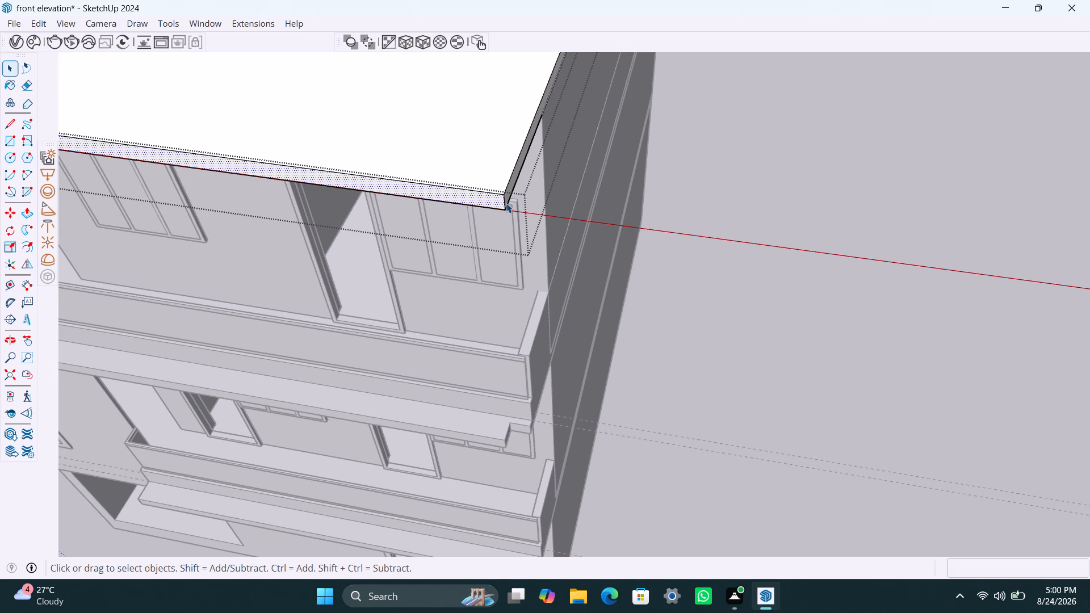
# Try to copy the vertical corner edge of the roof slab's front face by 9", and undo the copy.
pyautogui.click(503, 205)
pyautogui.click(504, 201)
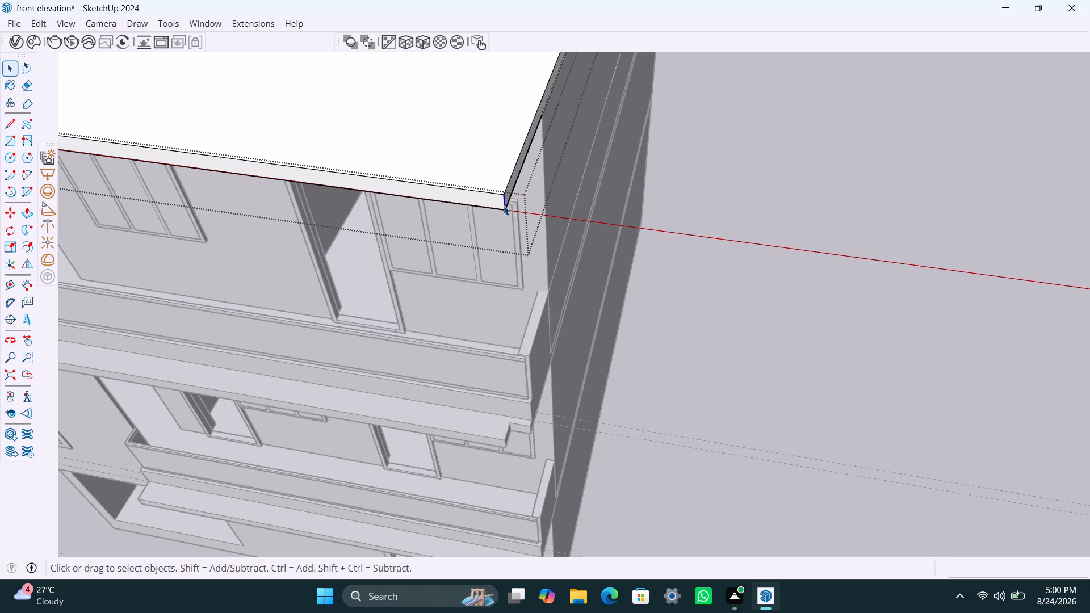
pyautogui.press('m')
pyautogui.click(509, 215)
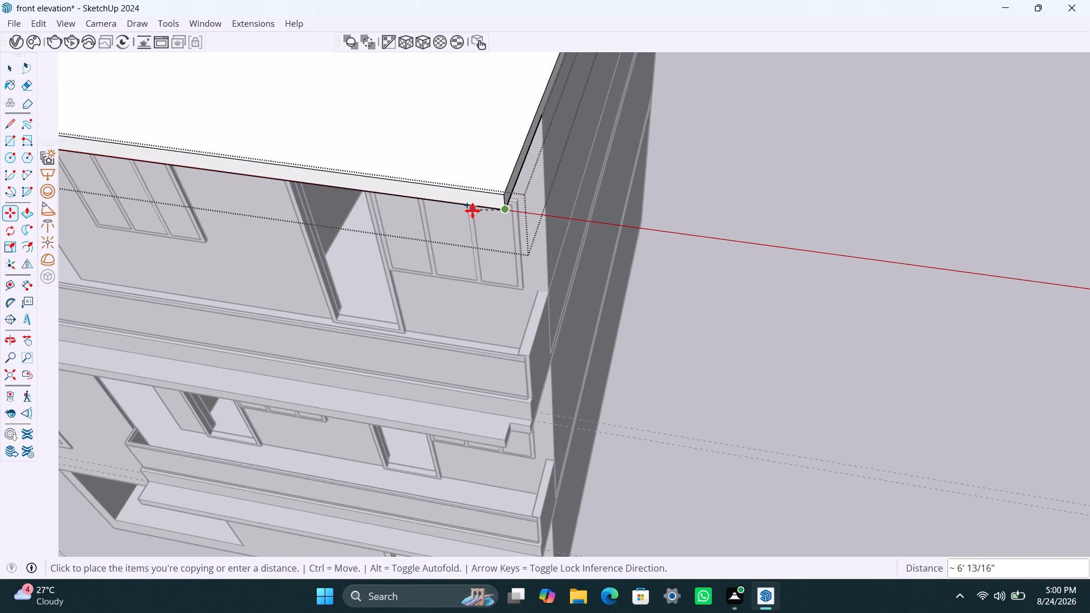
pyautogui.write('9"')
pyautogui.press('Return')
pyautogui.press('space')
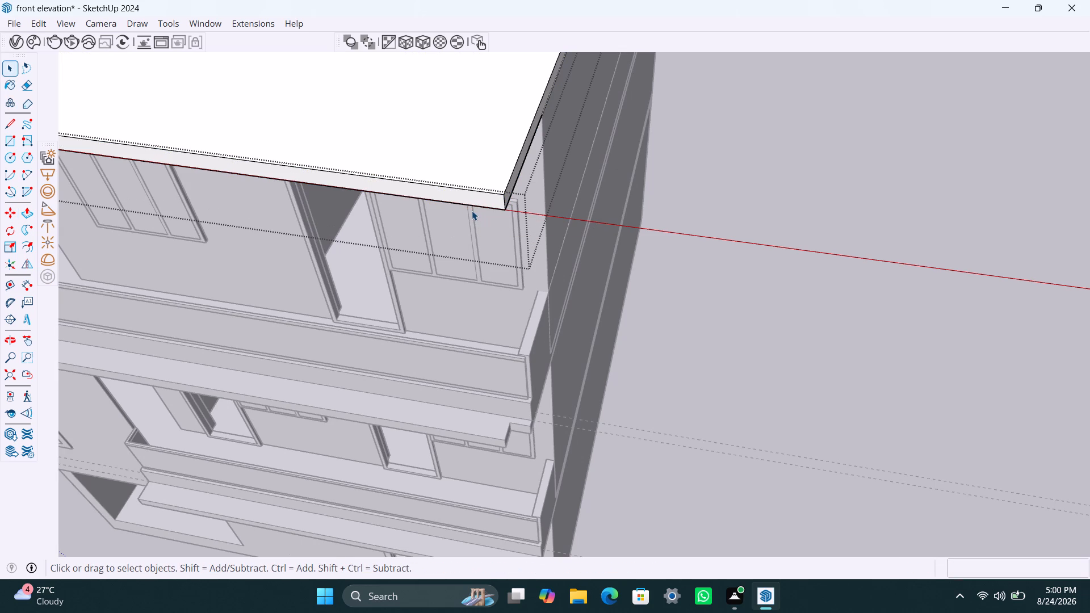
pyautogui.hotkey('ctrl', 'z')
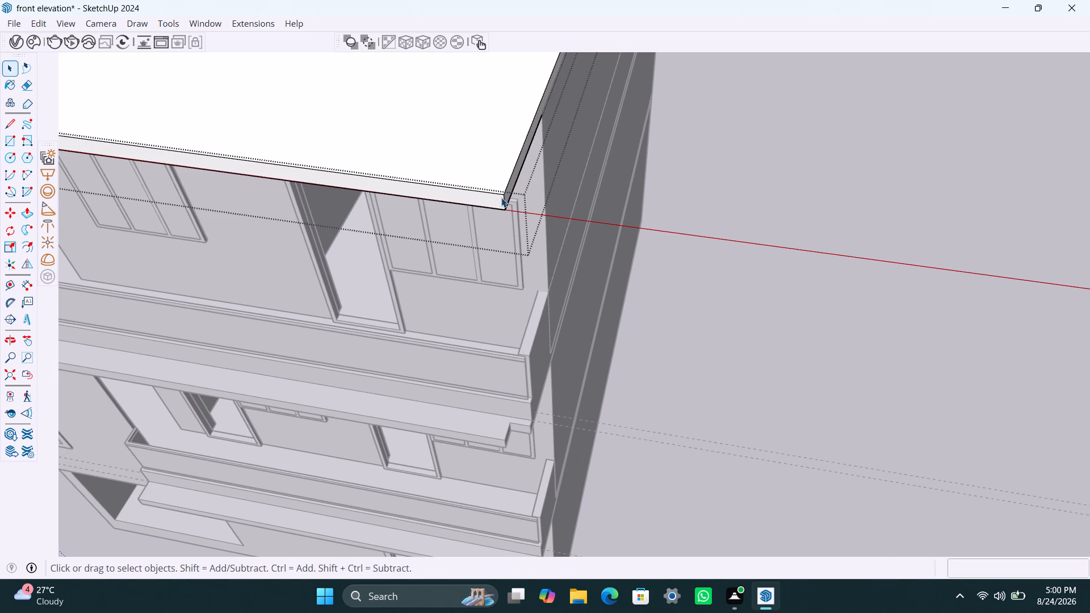
# Copy the vertical corner edge of the roof slab's front face 9" inward along the face.
pyautogui.click(504, 202)
pyautogui.press('m')
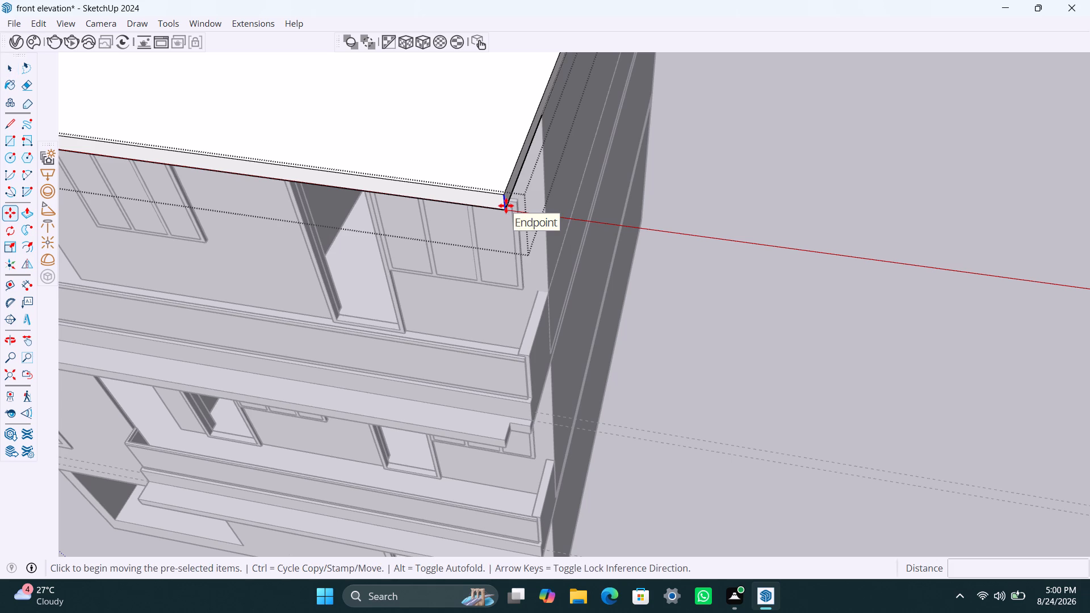
pyautogui.click(506, 205)
pyautogui.write('9"')
pyautogui.press('Return')
pyautogui.press('space')
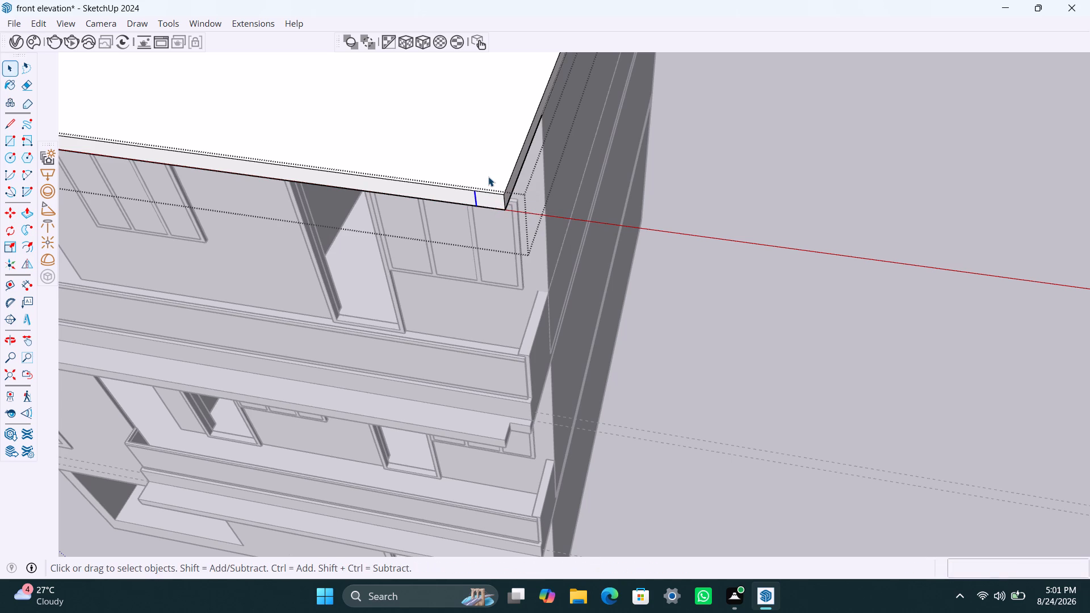
# Push/Pull the 9" wide end portion of the roof slab's front face 9" inward, cutting a corner notch.
pyautogui.click(493, 200)
pyautogui.press('p')
pyautogui.click(489, 201)
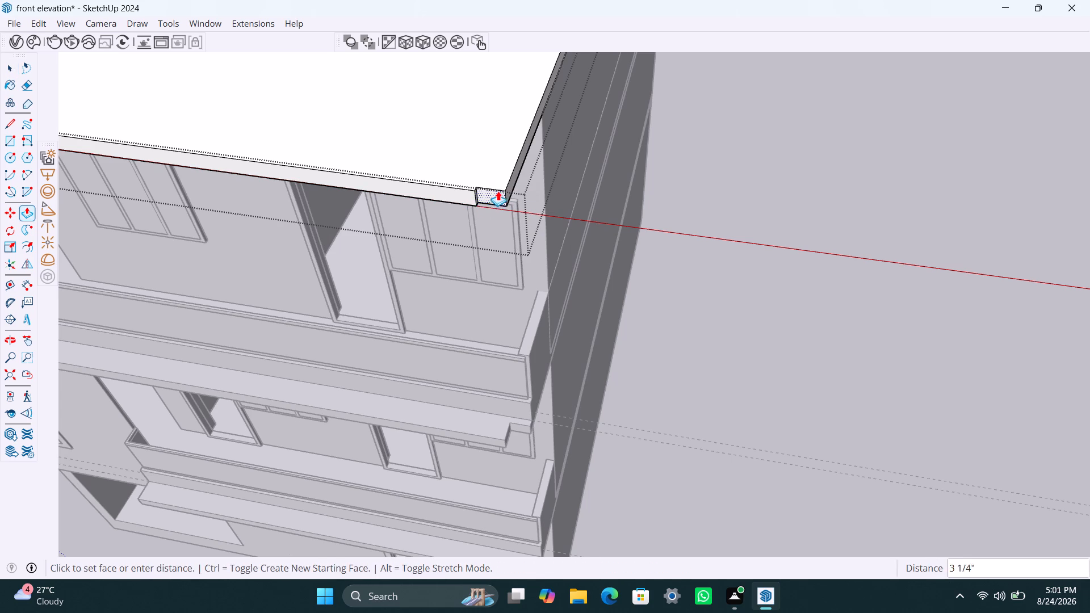
pyautogui.write('9"')
pyautogui.press('Return')
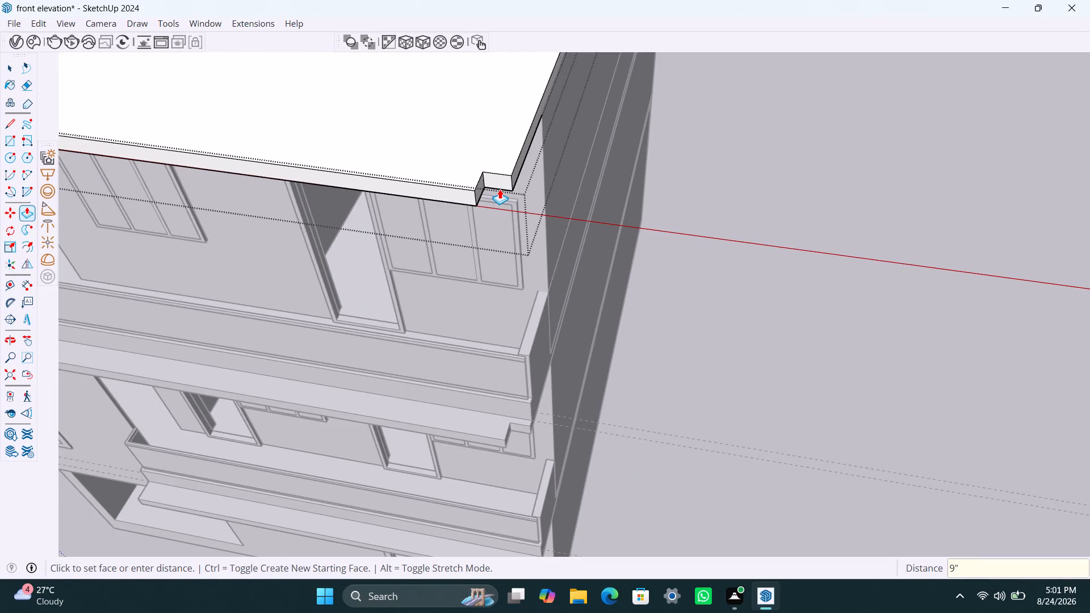
pyautogui.press('space')
pyautogui.click(784, 176)
# Push/Pull the 9" square on the lower ledge's corner up to the top of the roof slab, forming the corner column.
pyautogui.scroll(-11, 507, 317)
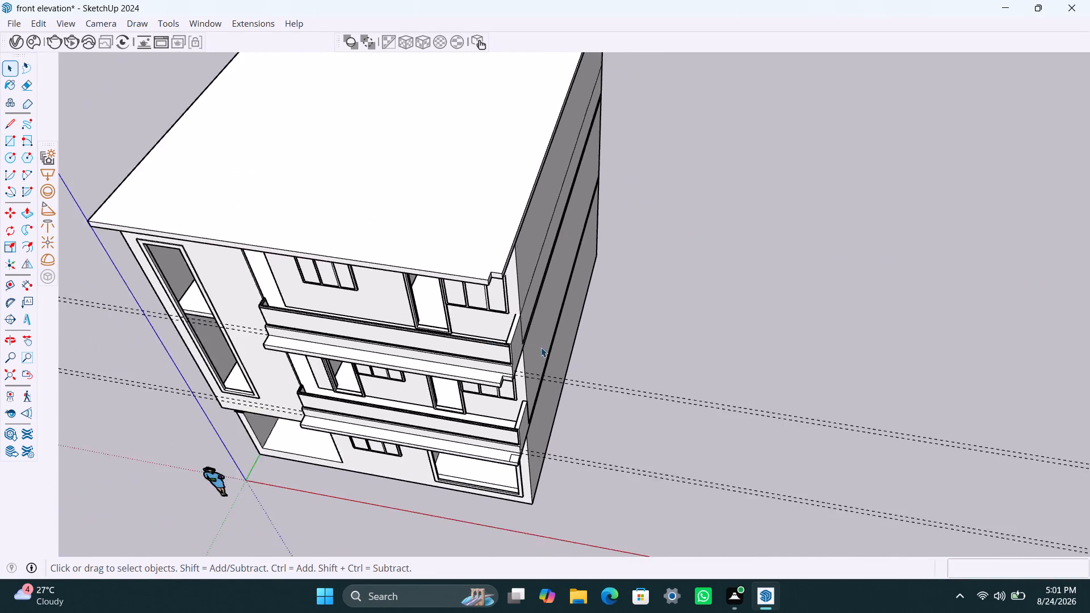
pyautogui.moveTo(544, 346); pyautogui.dragTo(559, 322, button='middle')
pyautogui.click(514, 439)
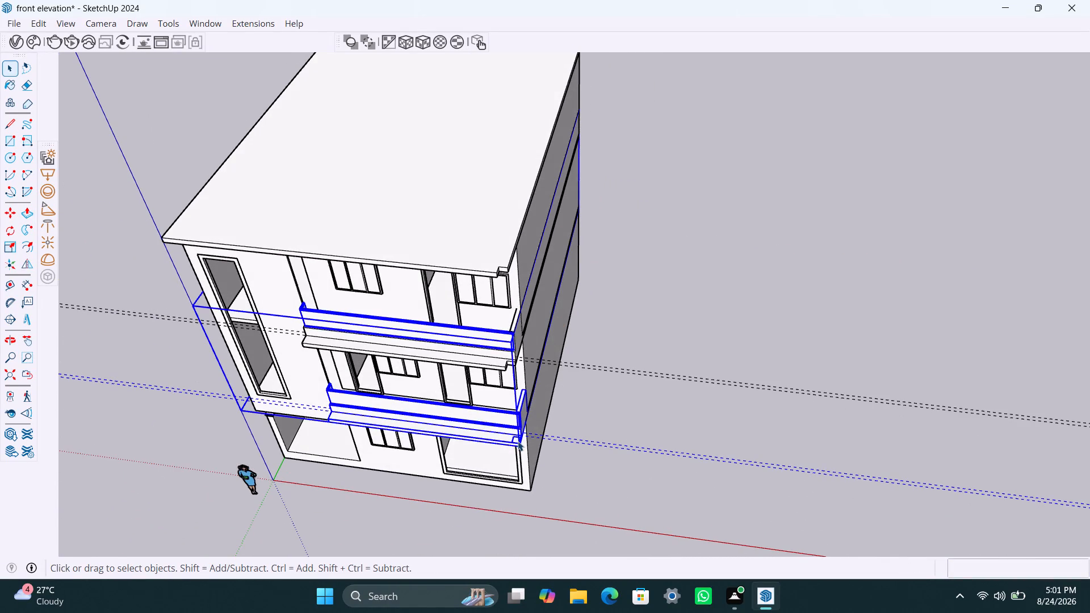
pyautogui.tripleClick(518, 441)
pyautogui.doubleClick(517, 440)
pyautogui.scroll(7, 515, 440)
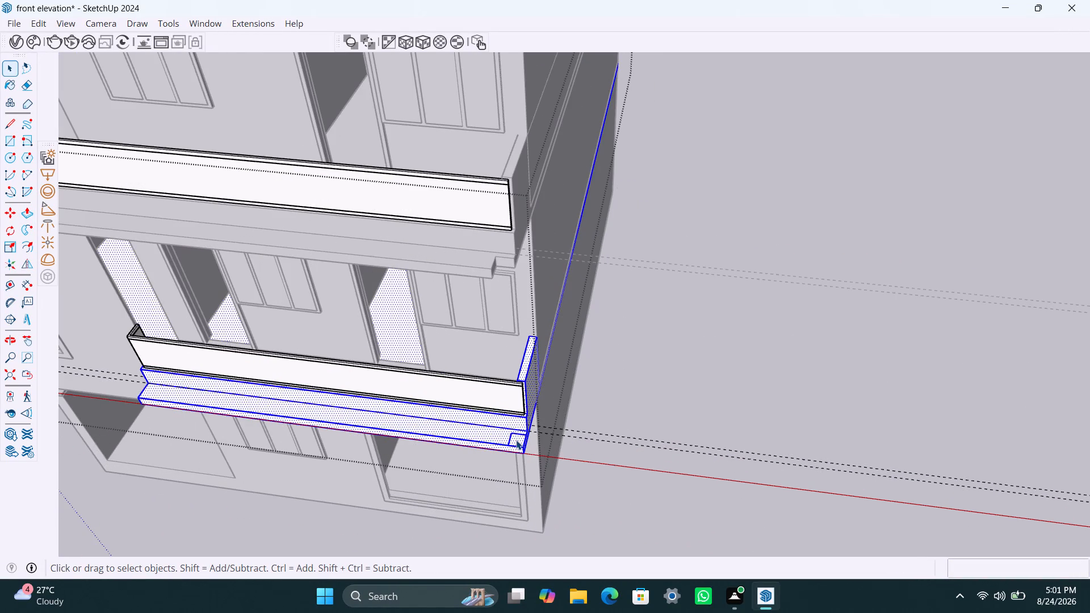
pyautogui.click(516, 440)
pyautogui.press('p')
pyautogui.click(518, 439)
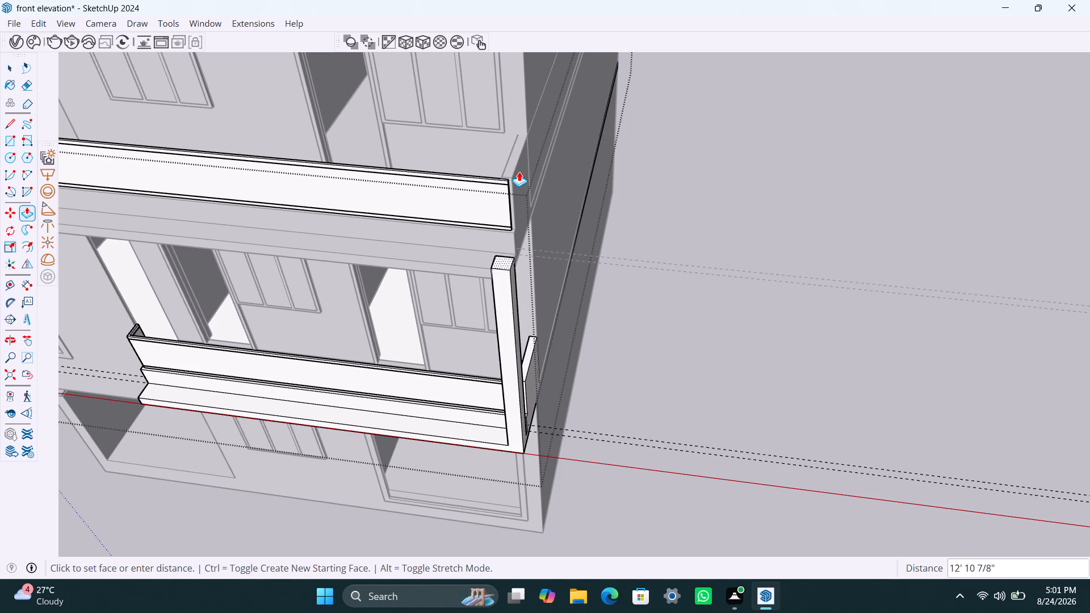
pyautogui.scroll(-10, 509, 155)
pyautogui.keyDown('shift'); pyautogui.moveTo(498, 145); pyautogui.dragTo(505, 379, button='middle'); pyautogui.keyUp('shift')
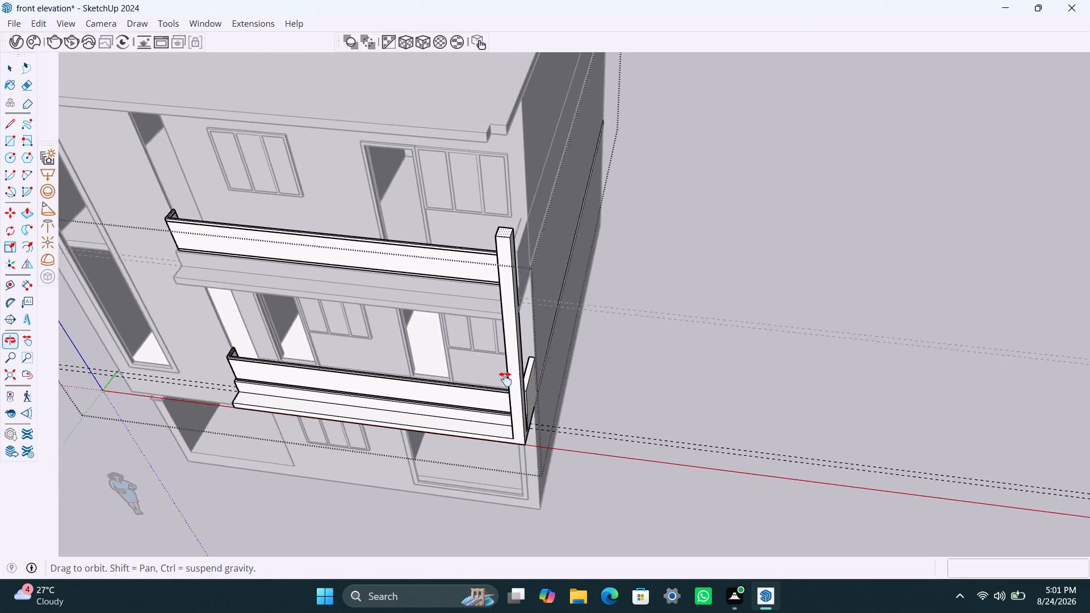
pyautogui.keyDown('shift'); pyautogui.moveTo(505, 379); pyautogui.dragTo(505, 413, button='middle'); pyautogui.keyUp('shift')
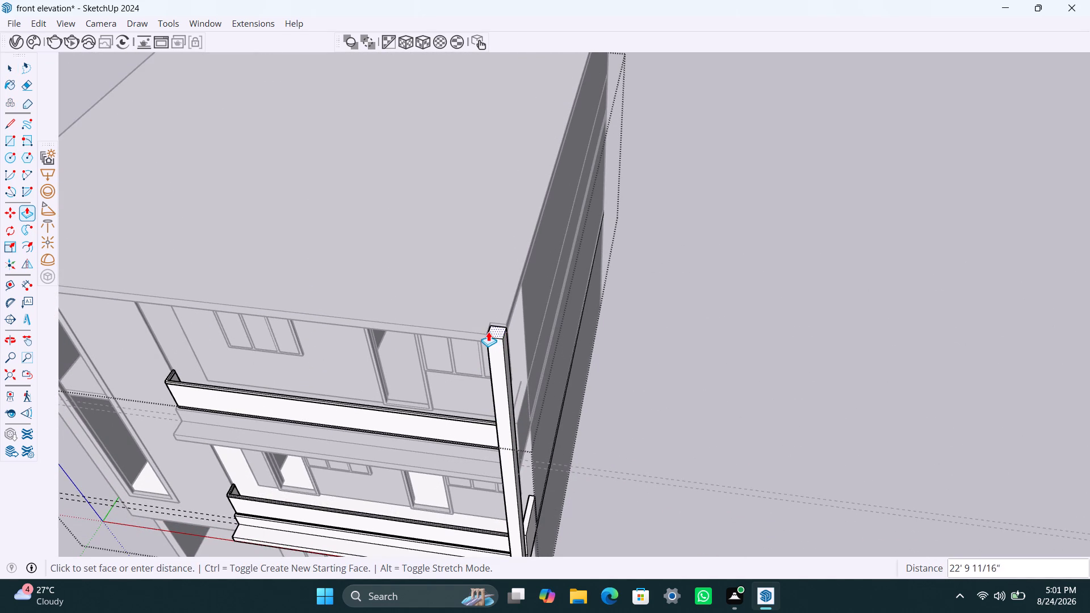
pyautogui.click(488, 331)
pyautogui.press('space')
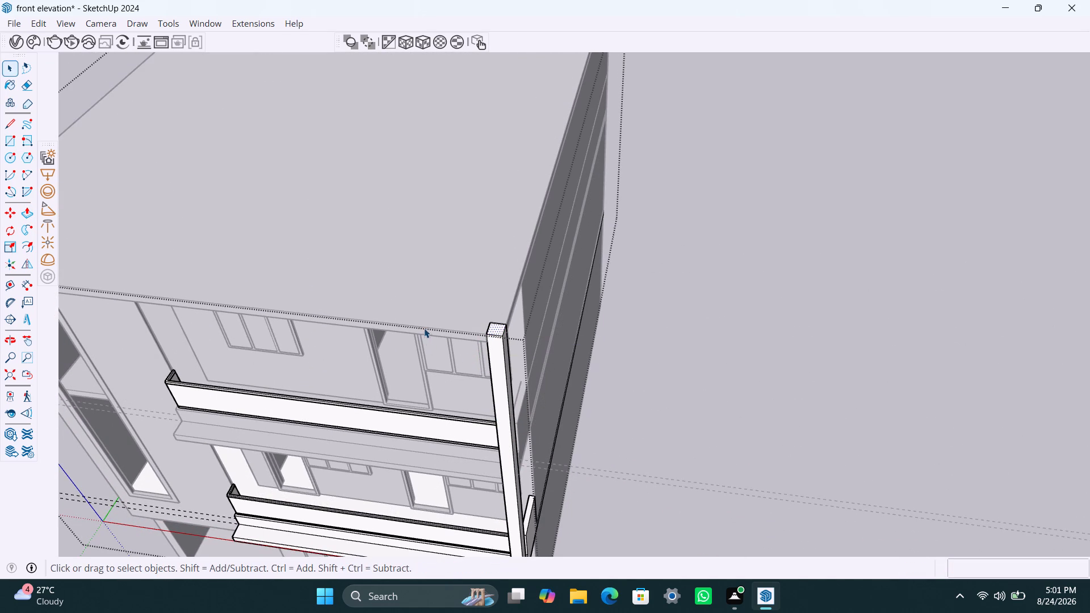
pyautogui.click(428, 331)
pyautogui.click(429, 332)
pyautogui.scroll(-6, 424, 333)
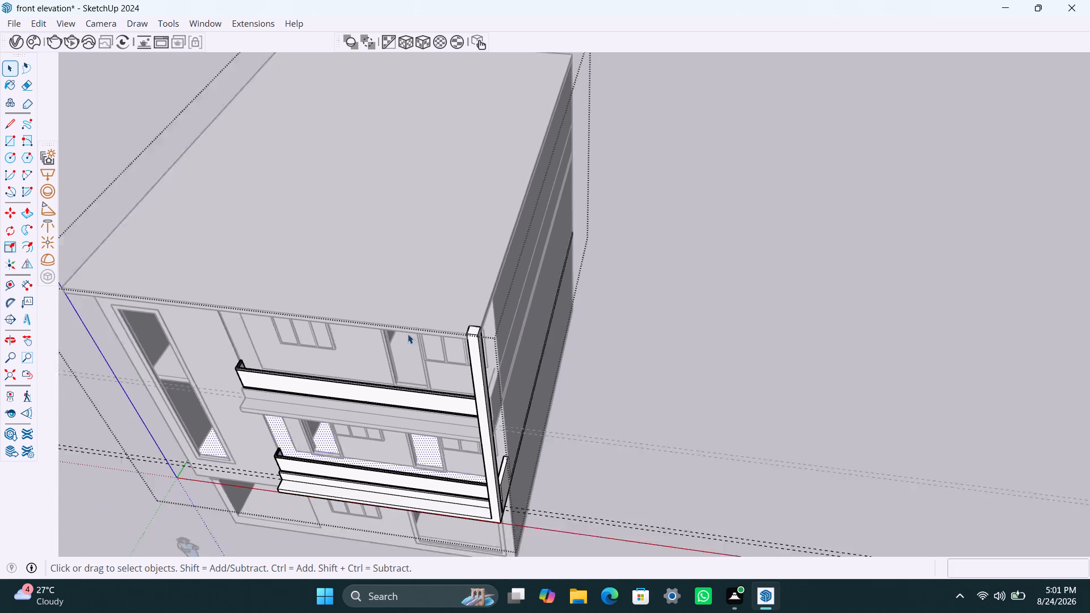
pyautogui.moveTo(406, 335); pyautogui.dragTo(424, 335, button='middle')
pyautogui.click(750, 338)
pyautogui.click(731, 341)
# Examine the corner column, balconies and roof edge from the front of the house.
pyautogui.scroll(-3, 280, 356)
pyautogui.moveTo(326, 358); pyautogui.dragTo(400, 306, button='middle')
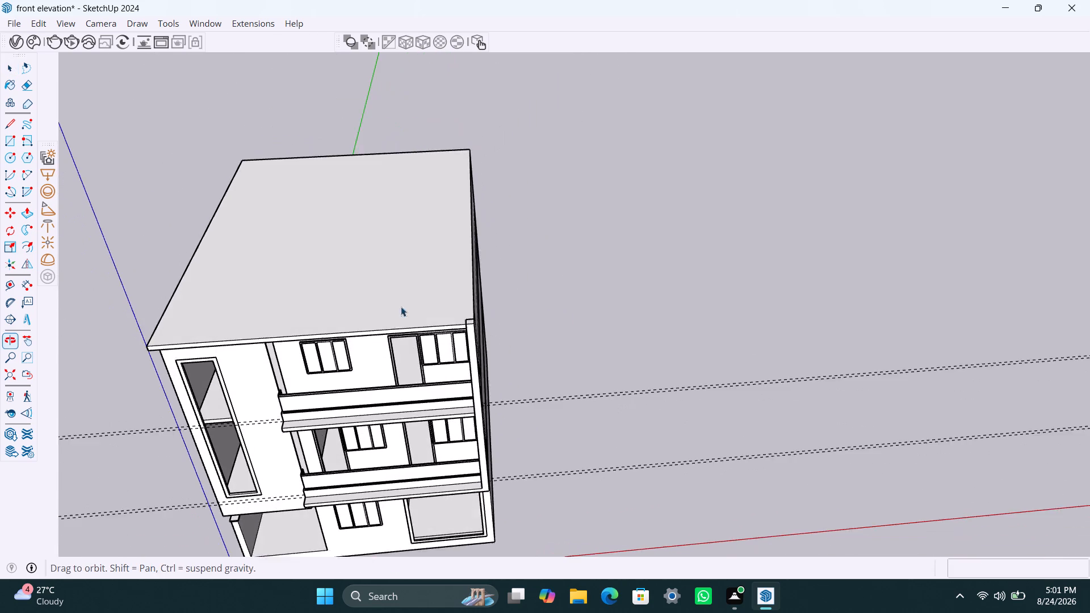
pyautogui.scroll(3, 450, 345)
pyautogui.scroll(-2, 447, 335)
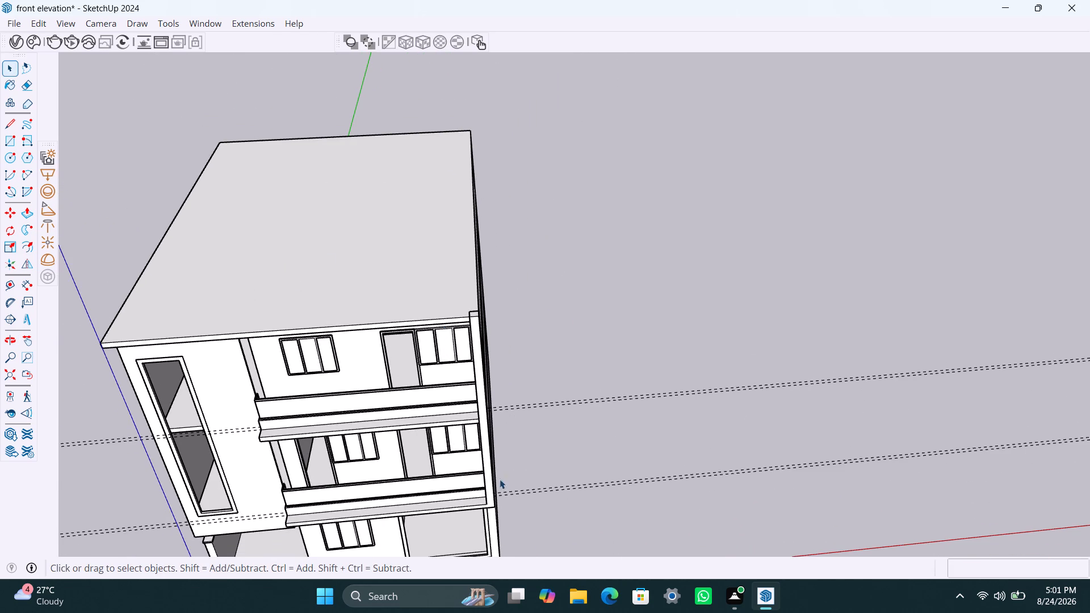
pyautogui.scroll(3, 418, 303)
pyautogui.moveTo(403, 326); pyautogui.dragTo(411, 266, button='middle')
pyautogui.scroll(-2, 416, 297)
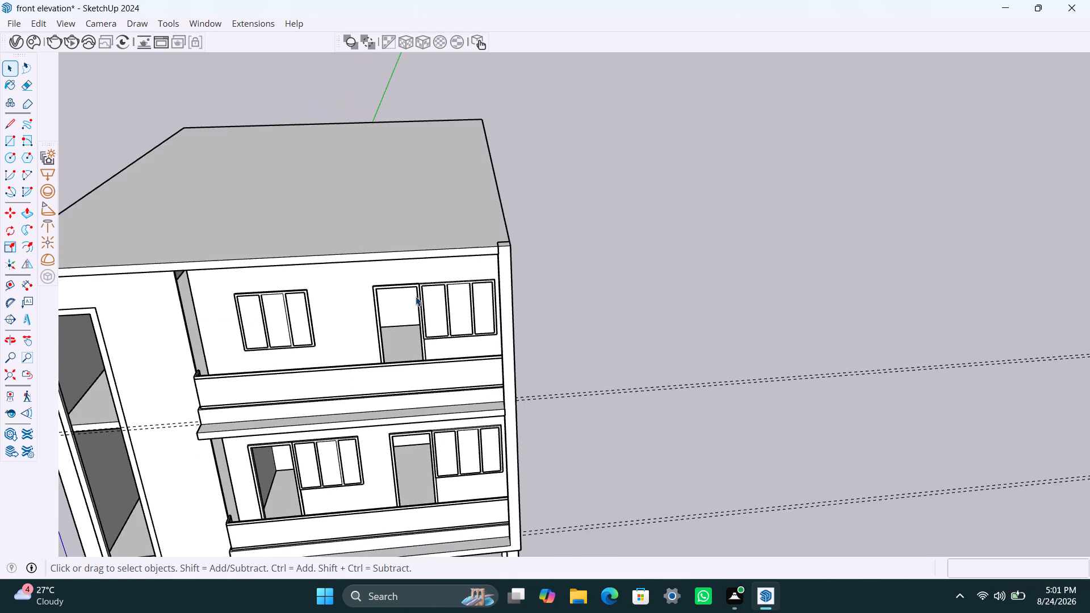
pyautogui.scroll(-6, 416, 296)
pyautogui.scroll(3, 448, 268)
pyautogui.moveTo(312, 280); pyautogui.dragTo(318, 282, button='middle')
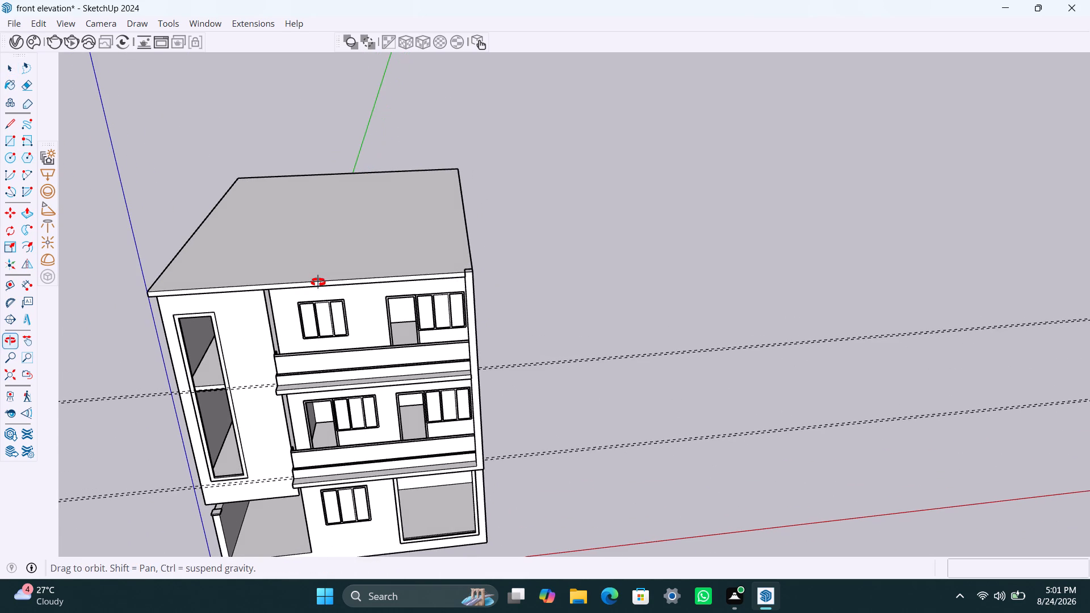
pyautogui.moveTo(318, 282); pyautogui.dragTo(391, 283, button='middle')
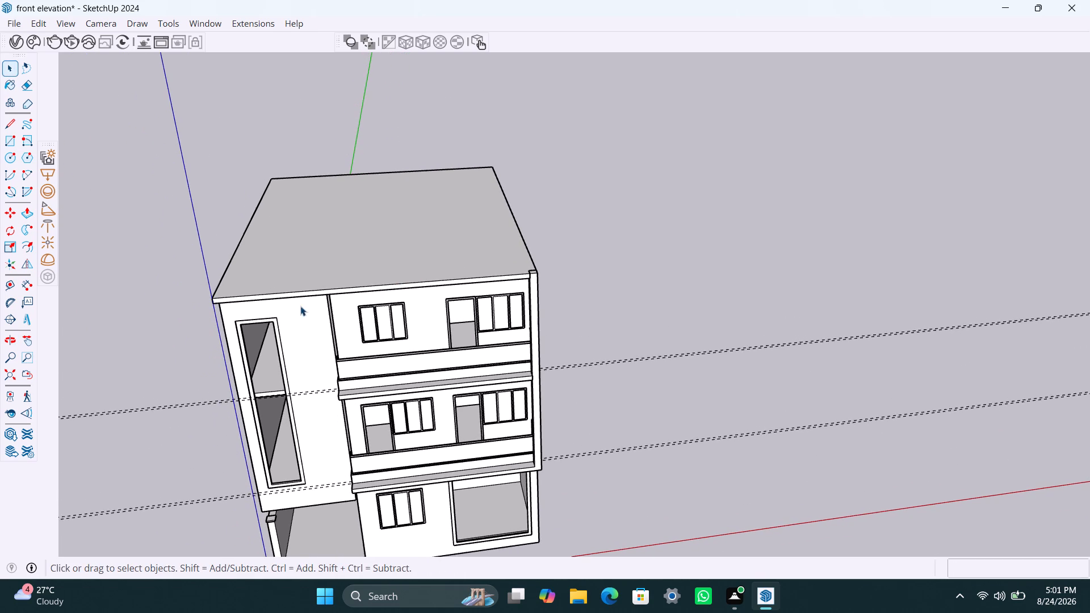
# Push/Pull the roof slab's long front face 9" inward.
pyautogui.scroll(4, 290, 301)
pyautogui.click(270, 295)
pyautogui.tripleClick(270, 295)
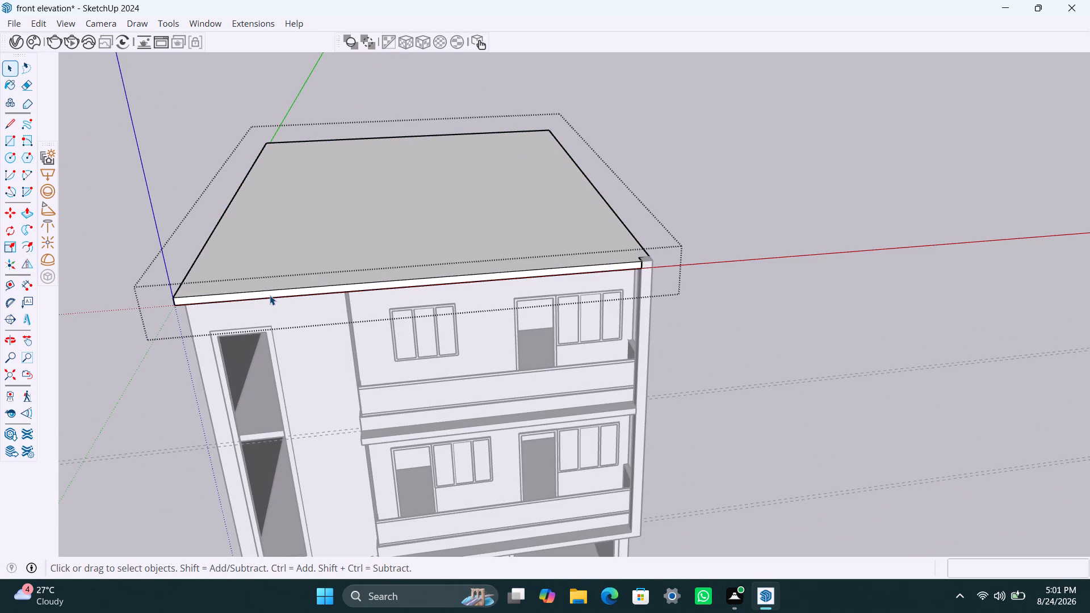
pyautogui.click(270, 295)
pyautogui.click(285, 294)
pyautogui.press('p')
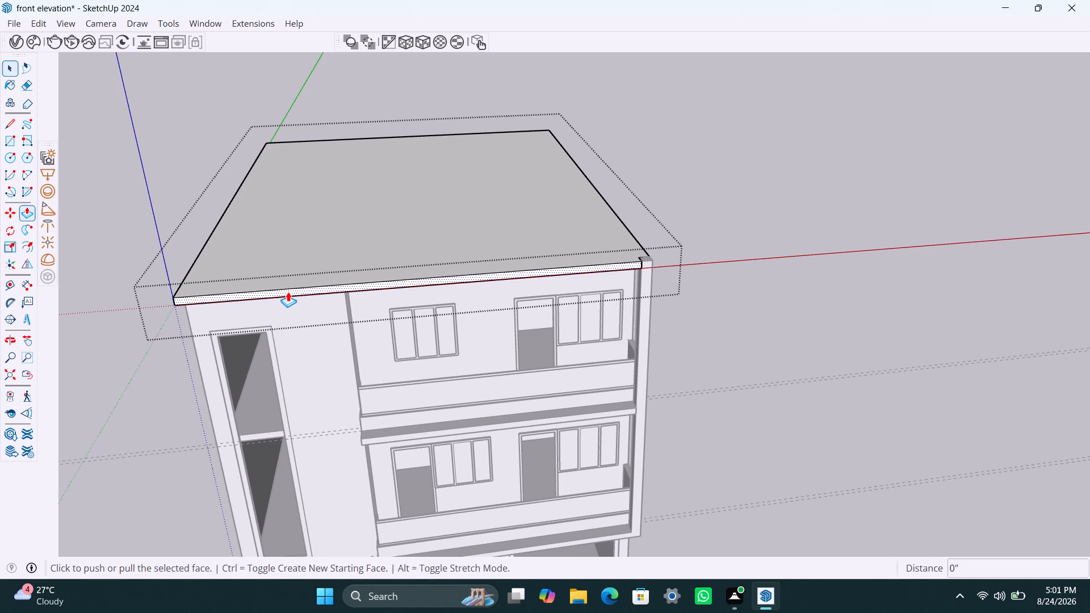
pyautogui.click(288, 292)
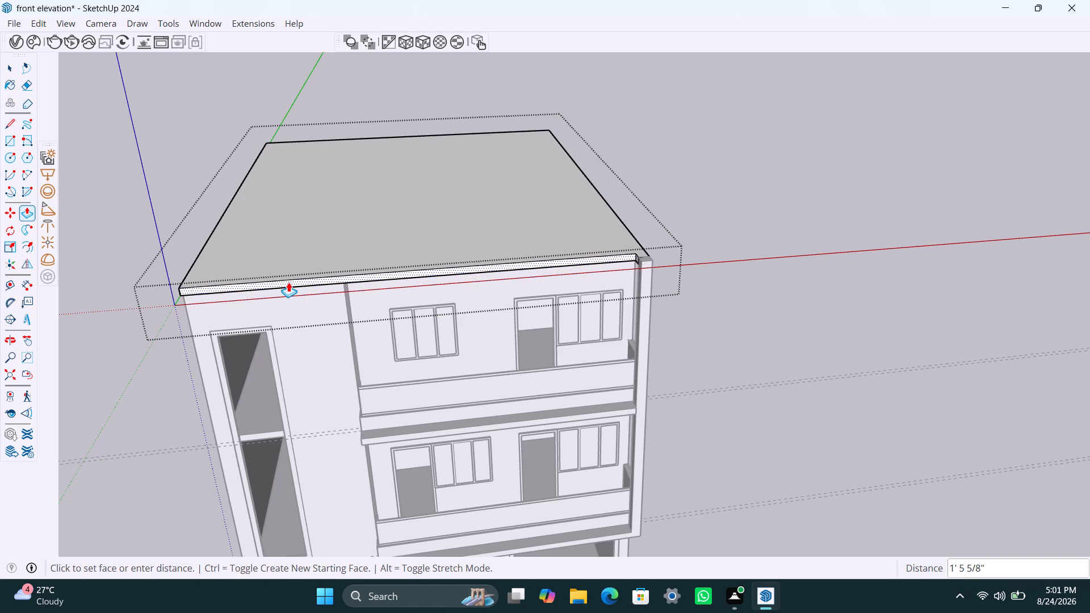
pyautogui.write('9"')
pyautogui.press('Return')
pyautogui.press('space')
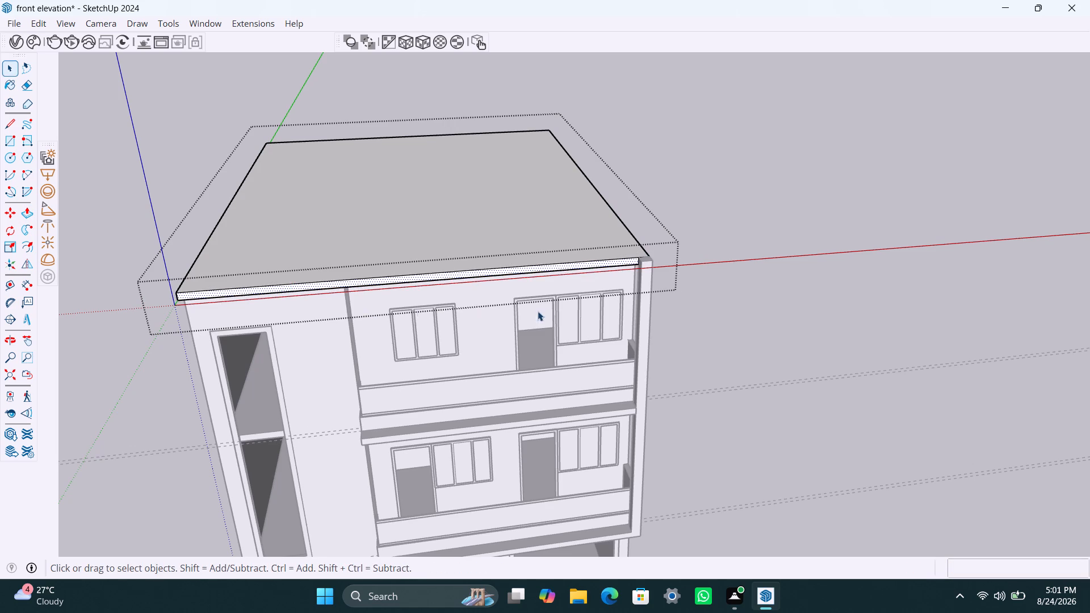
# Copy the top edge of the corner column's inner side face 9" downward, marking a square at the column's top.
pyautogui.scroll(4, 550, 309)
pyautogui.moveTo(614, 279); pyautogui.dragTo(651, 286, button='middle')
pyautogui.click(759, 230)
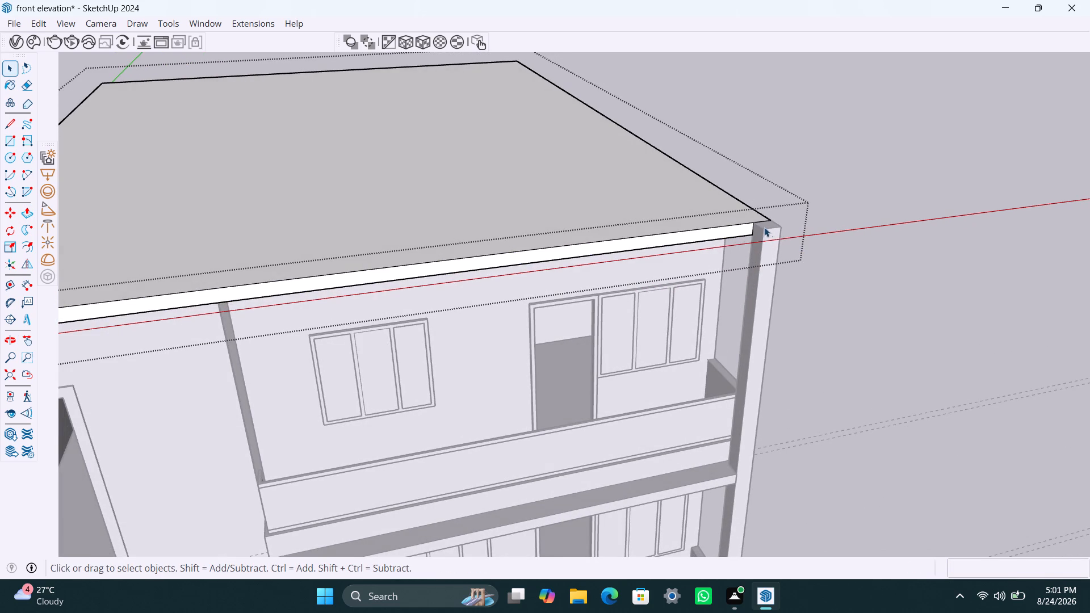
pyautogui.click(864, 227)
pyautogui.click(763, 228)
pyautogui.tripleClick(762, 228)
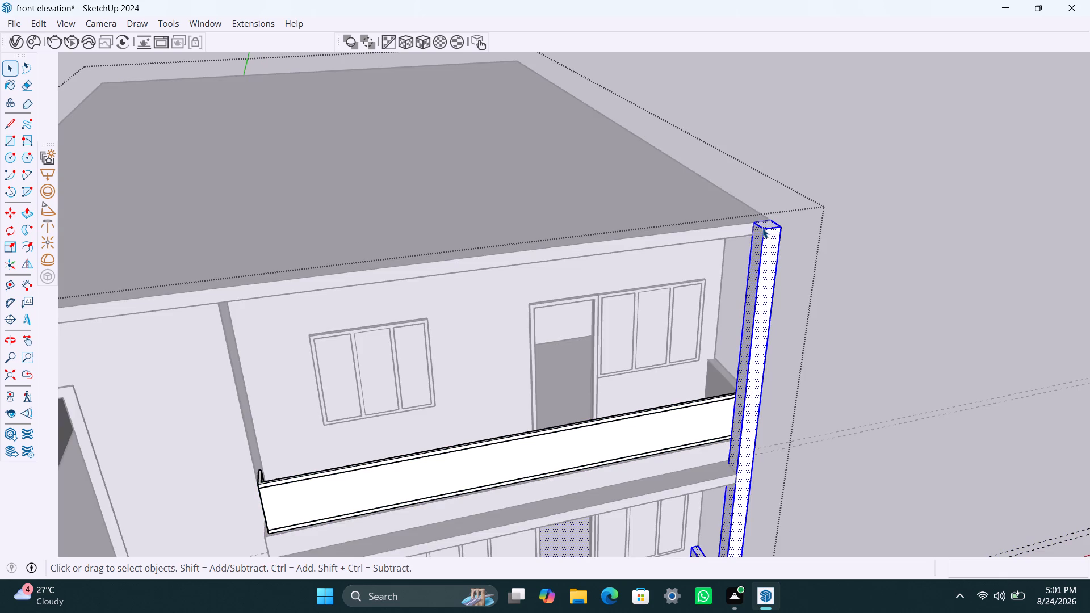
pyautogui.click(761, 228)
pyautogui.click(760, 227)
pyautogui.click(769, 241)
pyautogui.click(760, 228)
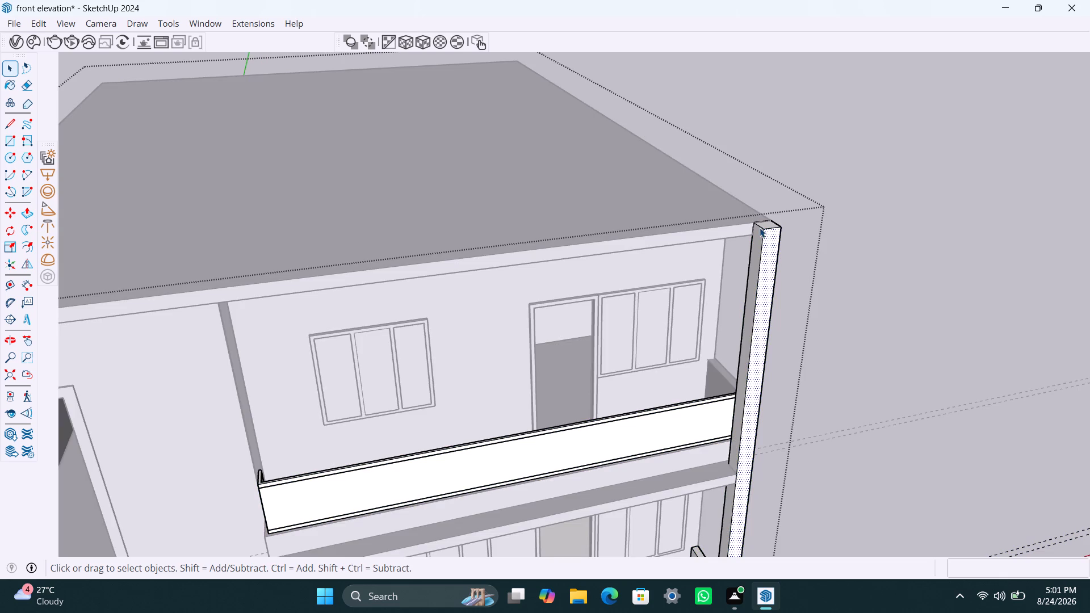
pyautogui.press('m')
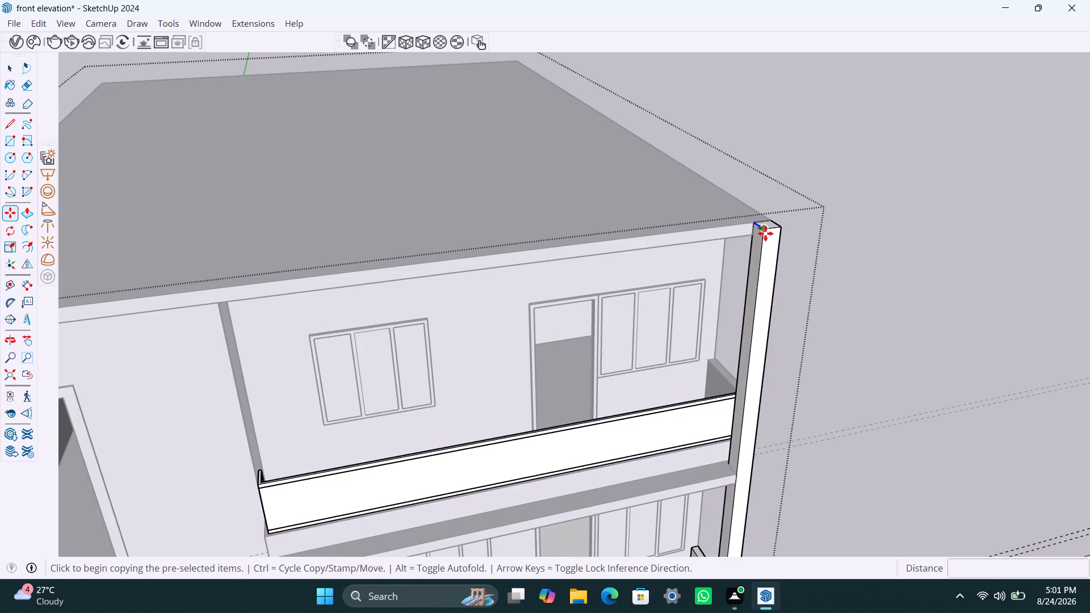
pyautogui.click(765, 233)
pyautogui.write('9"')
pyautogui.press('Return')
pyautogui.press('space')
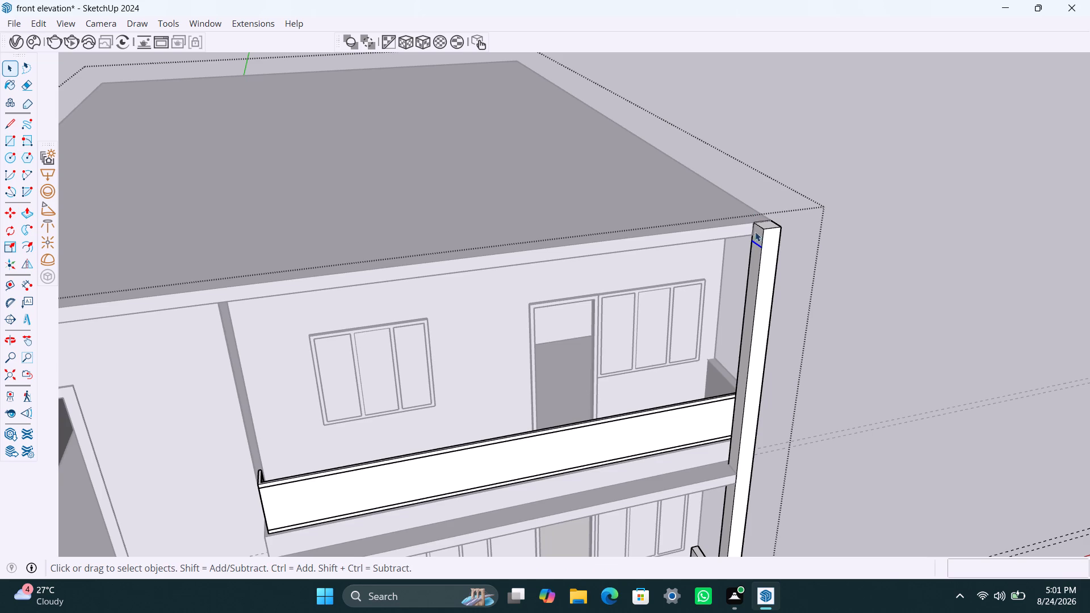
# Push/Pull the 9" square at the column's top along the roof's front edge to the opposite corner, forming the front beam.
pyautogui.click(761, 231)
pyautogui.press('p')
pyautogui.click(753, 234)
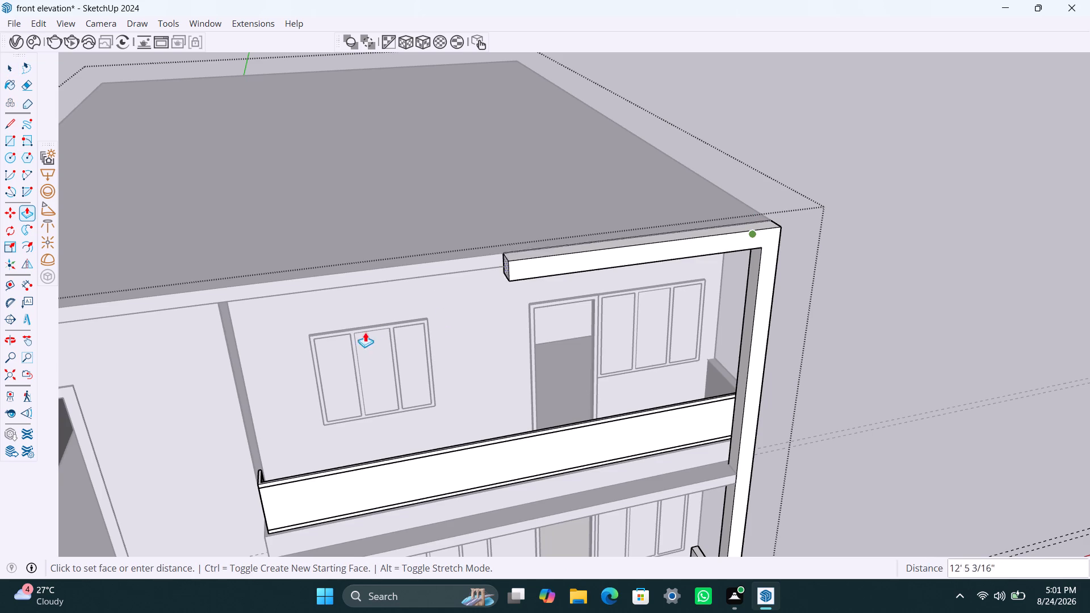
pyautogui.scroll(-9, 191, 333)
pyautogui.moveTo(214, 343); pyautogui.dragTo(229, 339, button='middle')
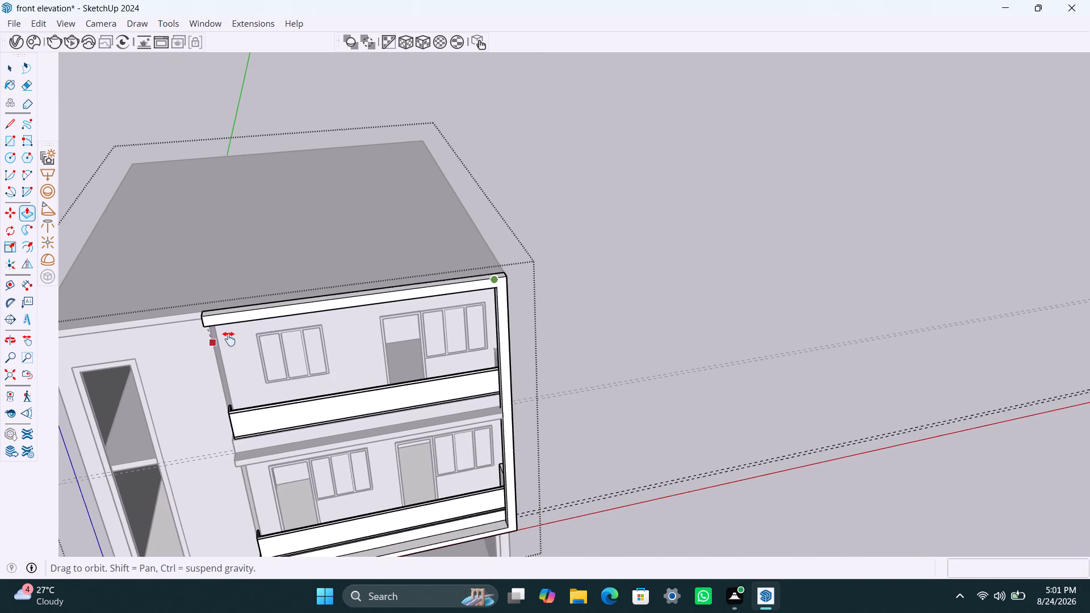
pyautogui.moveTo(229, 339); pyautogui.dragTo(376, 326, button='middle')
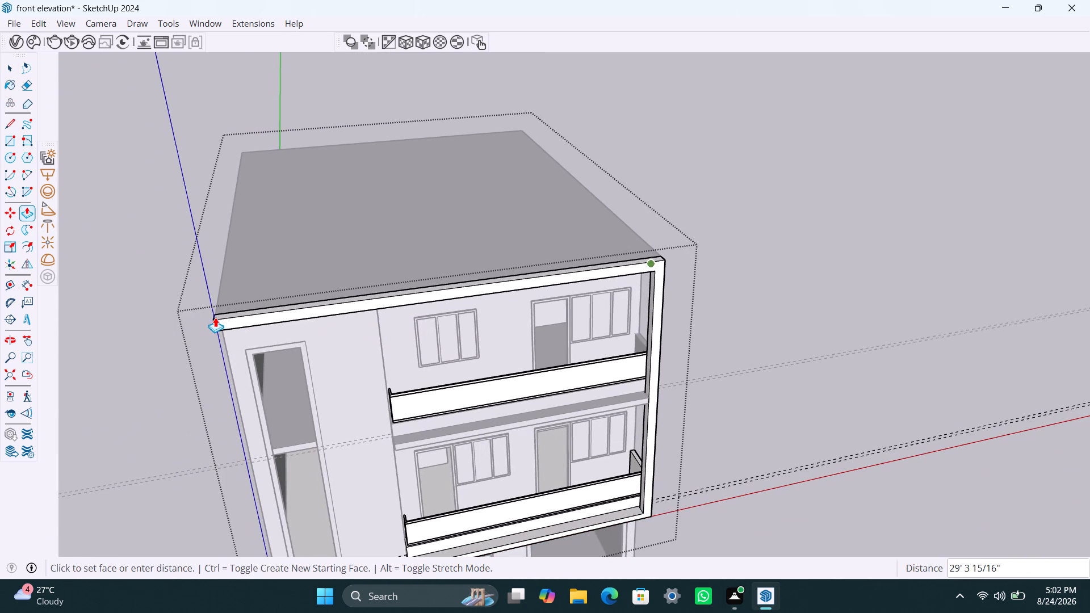
pyautogui.click(218, 299)
pyautogui.press('space')
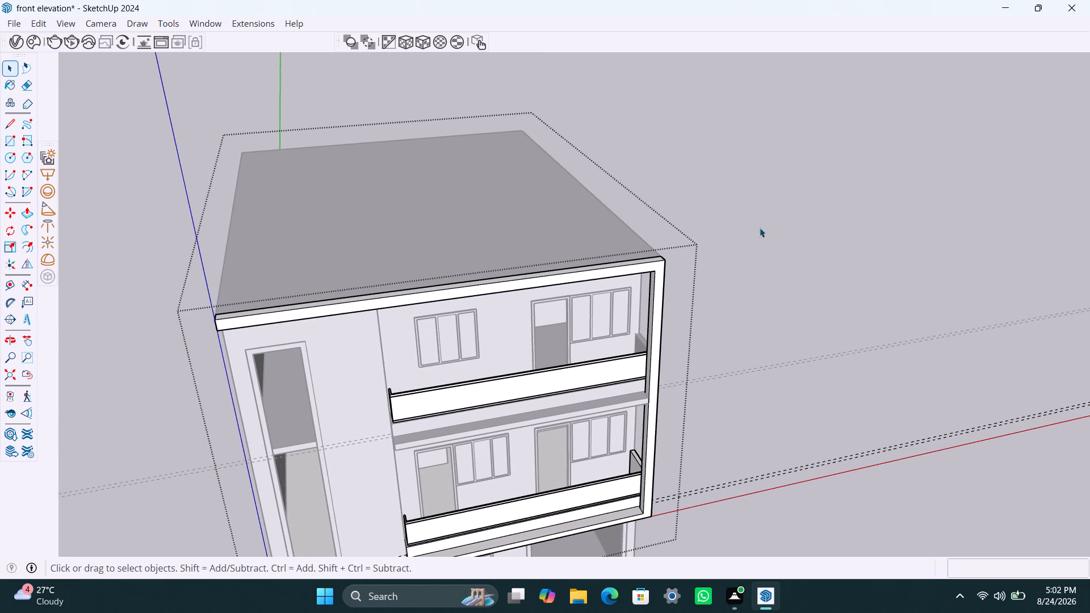
pyautogui.click(767, 228)
pyautogui.press('space')
# Save the model.
pyautogui.hotkey('ctrl', 's')
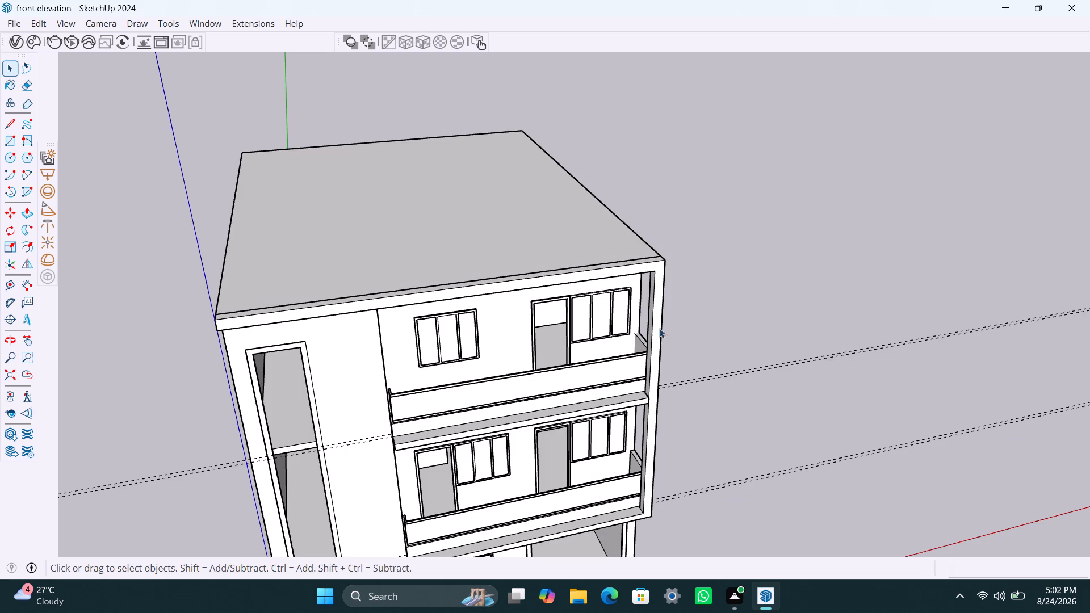
# Examine the new roof beam, corner column, balconies and long side wall from the front, below and the side.
pyautogui.press('space')
pyautogui.click(724, 306)
pyautogui.moveTo(686, 371); pyautogui.dragTo(564, 330, button='middle')
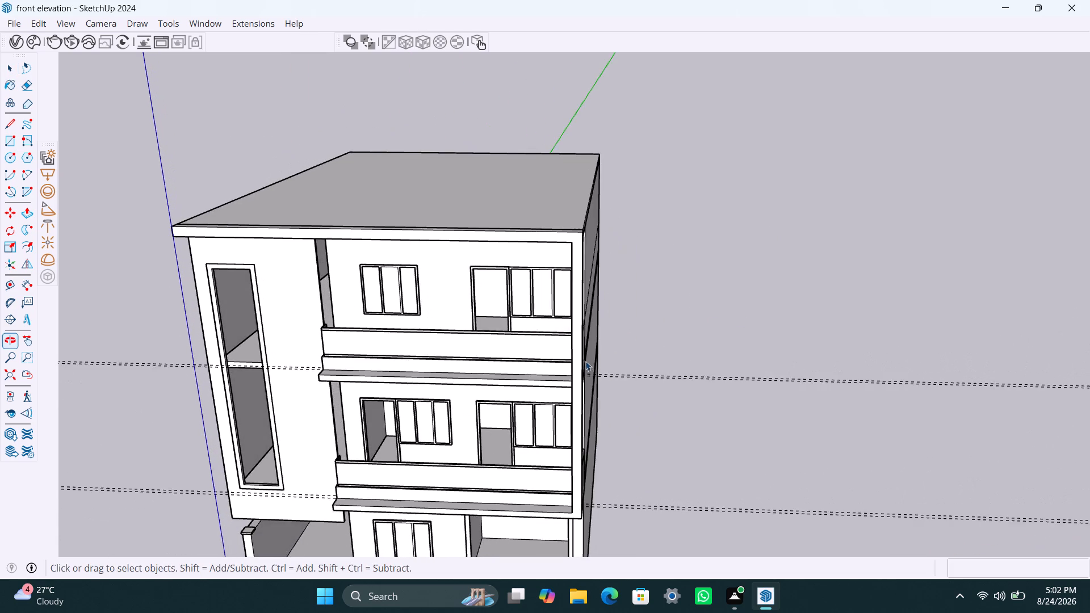
pyautogui.scroll(2, 578, 395)
pyautogui.moveTo(573, 408); pyautogui.dragTo(586, 408, button='middle')
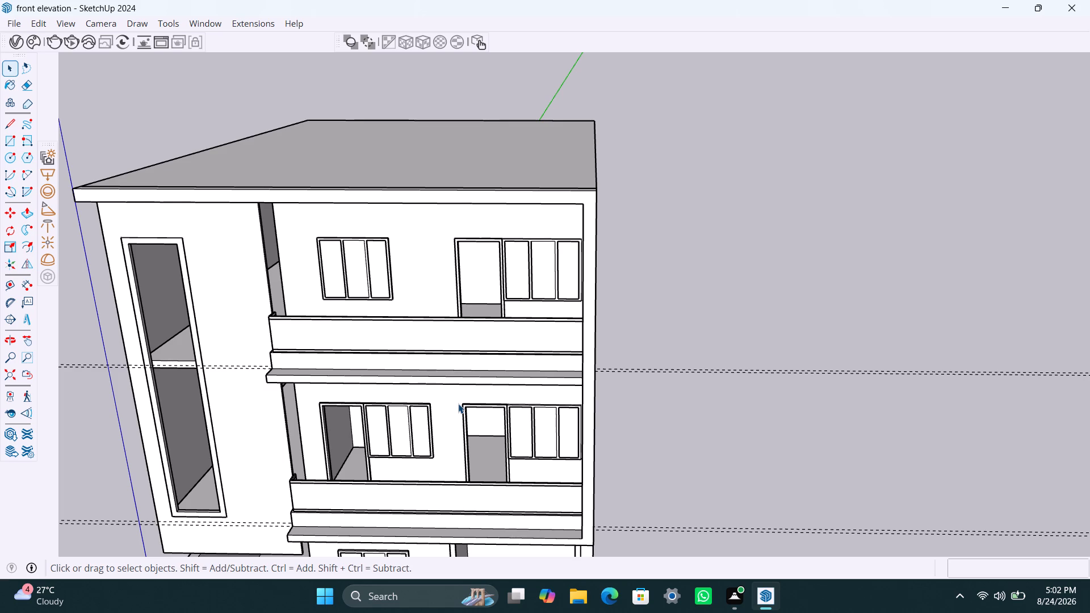
pyautogui.scroll(-3, 339, 331)
pyautogui.moveTo(408, 333); pyautogui.dragTo(416, 333, button='middle')
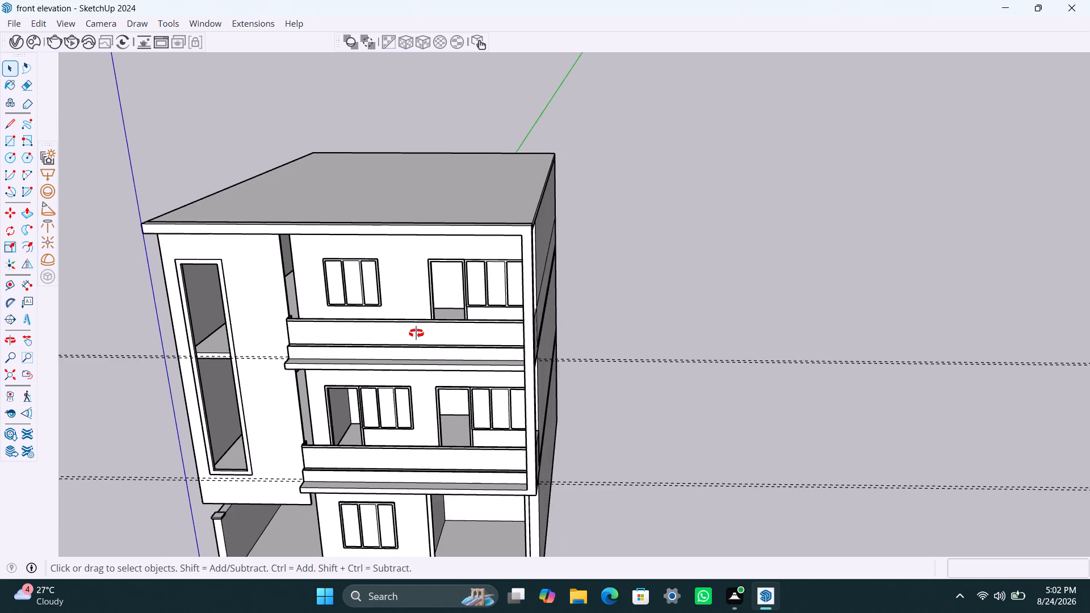
pyautogui.moveTo(416, 333); pyautogui.dragTo(463, 328, button='middle')
pyautogui.moveTo(315, 255); pyautogui.dragTo(340, 218, button='middle')
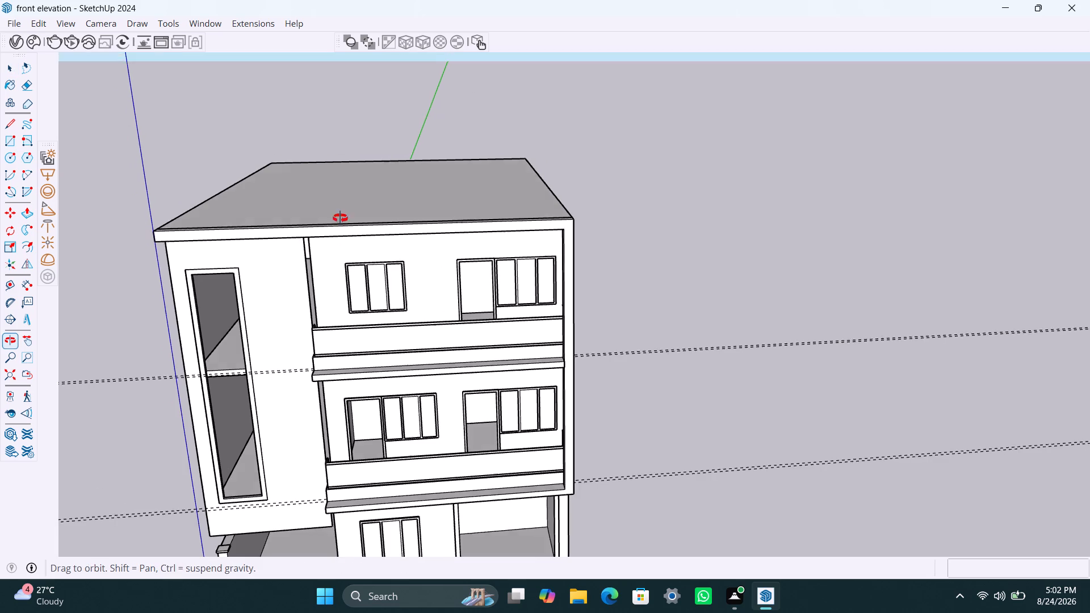
pyautogui.moveTo(340, 218); pyautogui.dragTo(462, 115, button='middle')
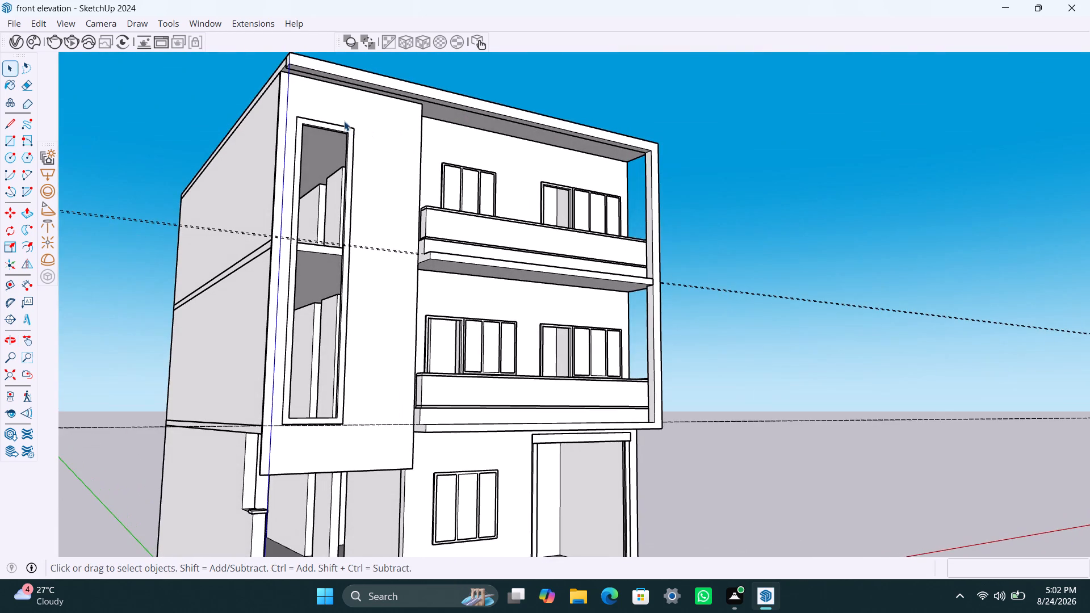
pyautogui.scroll(1, 354, 123)
pyautogui.keyDown('shift'); pyautogui.moveTo(416, 138); pyautogui.dragTo(455, 229, button='middle'); pyautogui.keyUp('shift')
pyautogui.scroll(3, 350, 166)
pyautogui.moveTo(351, 174); pyautogui.dragTo(368, 125, button='middle')
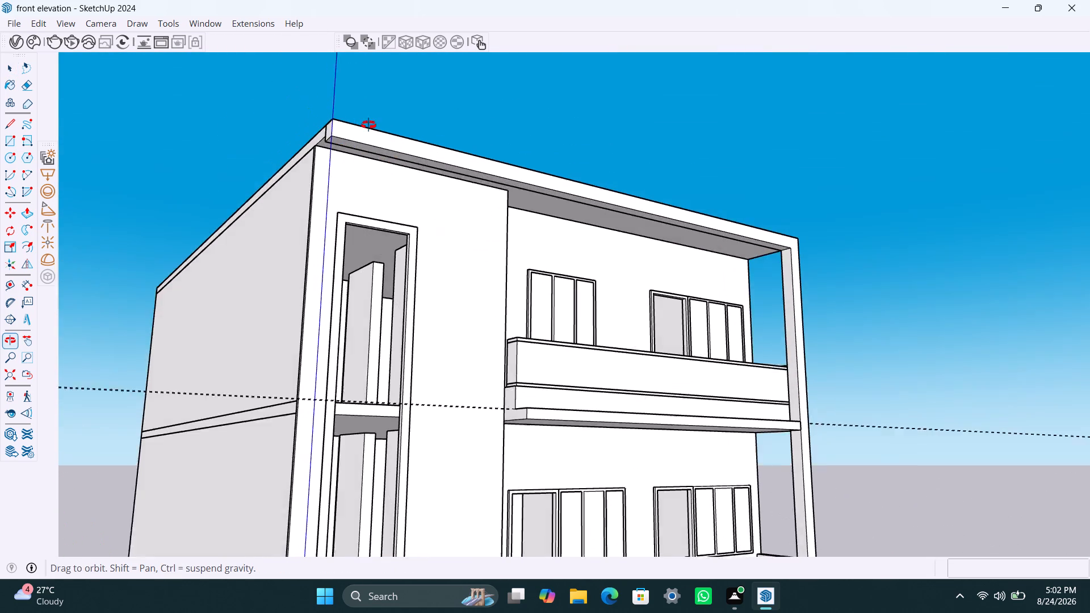
pyautogui.moveTo(368, 125); pyautogui.dragTo(361, 124, button='middle')
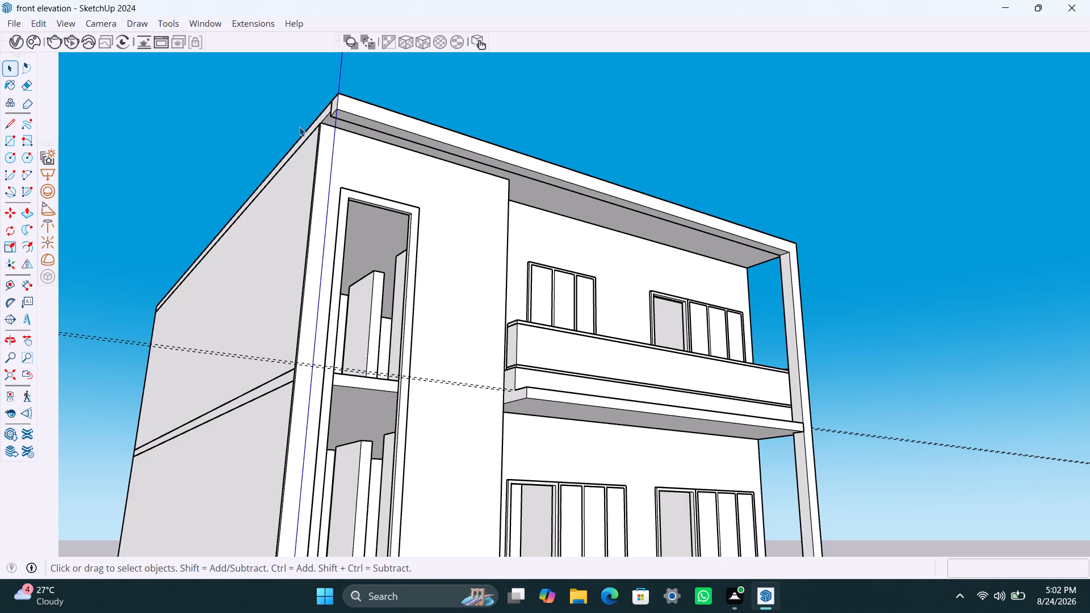
pyautogui.scroll(-4, 299, 142)
pyautogui.moveTo(337, 188); pyautogui.dragTo(133, 168, button='middle')
pyautogui.scroll(3, 501, 201)
pyautogui.moveTo(510, 208); pyautogui.dragTo(274, 330, button='middle')
pyautogui.scroll(-3, 706, 436)
pyautogui.moveTo(653, 442); pyautogui.dragTo(603, 448, button='middle')
pyautogui.scroll(-3, 609, 444)
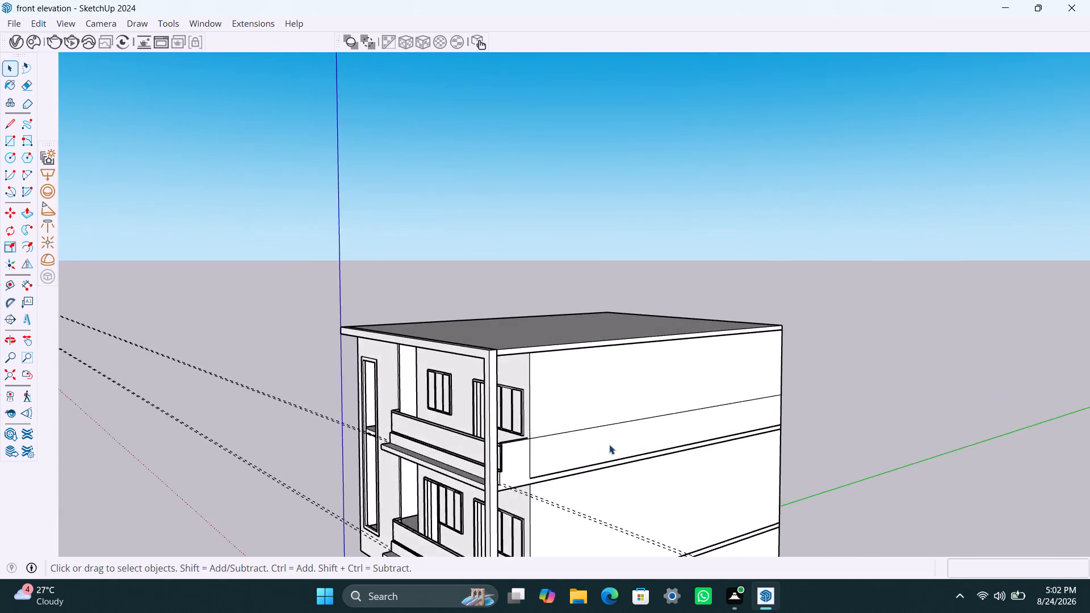
pyautogui.scroll(-3, 609, 444)
pyautogui.moveTo(639, 443); pyautogui.dragTo(637, 392, button='middle')
pyautogui.scroll(-3, 623, 432)
pyautogui.keyDown('shift'); pyautogui.moveTo(633, 430); pyautogui.dragTo(637, 406, button='middle'); pyautogui.keyUp('shift')
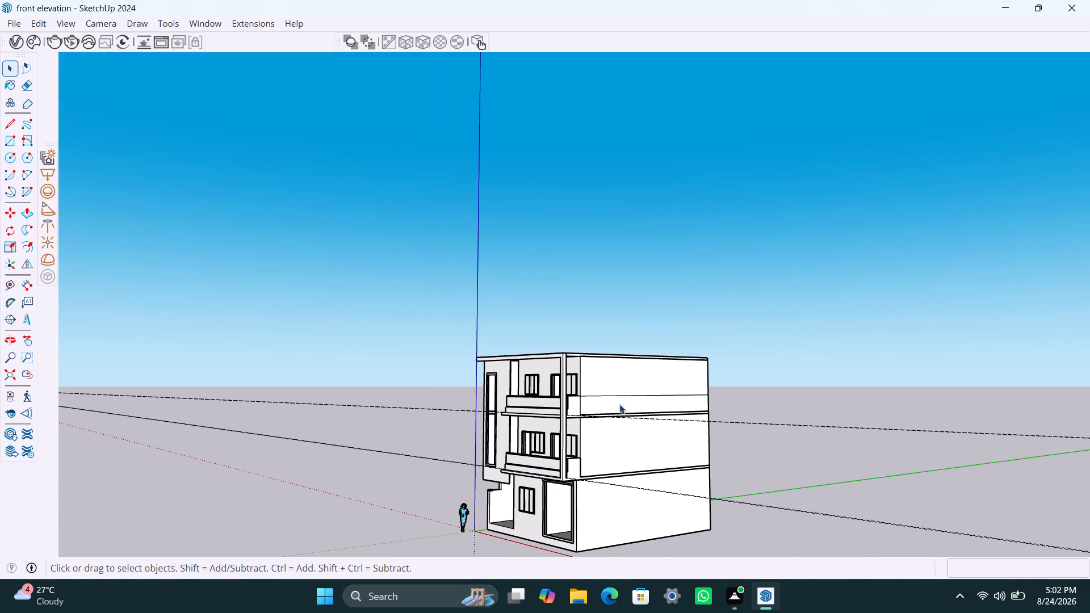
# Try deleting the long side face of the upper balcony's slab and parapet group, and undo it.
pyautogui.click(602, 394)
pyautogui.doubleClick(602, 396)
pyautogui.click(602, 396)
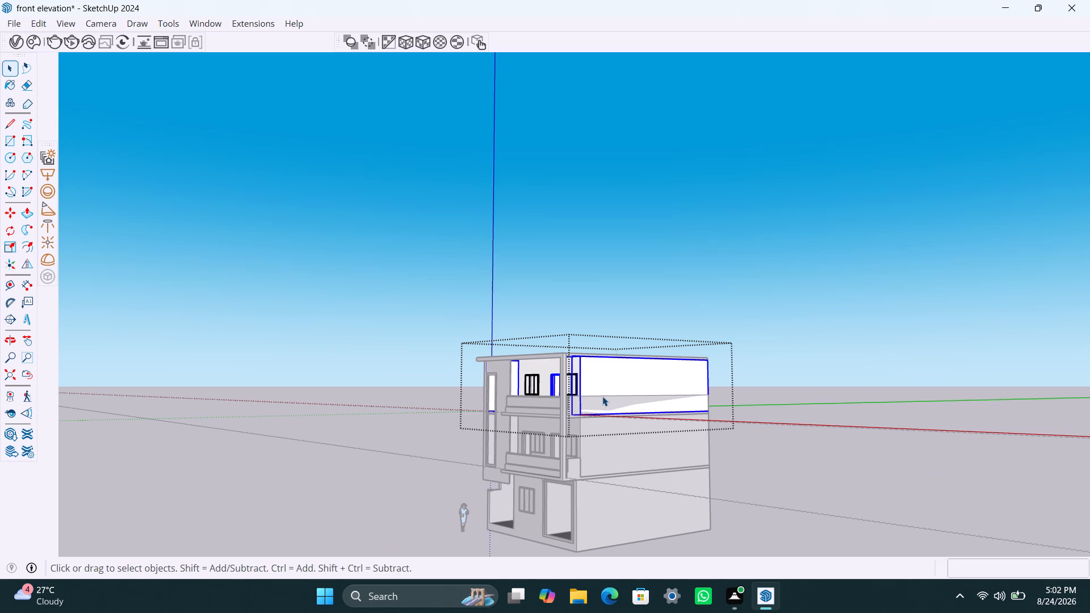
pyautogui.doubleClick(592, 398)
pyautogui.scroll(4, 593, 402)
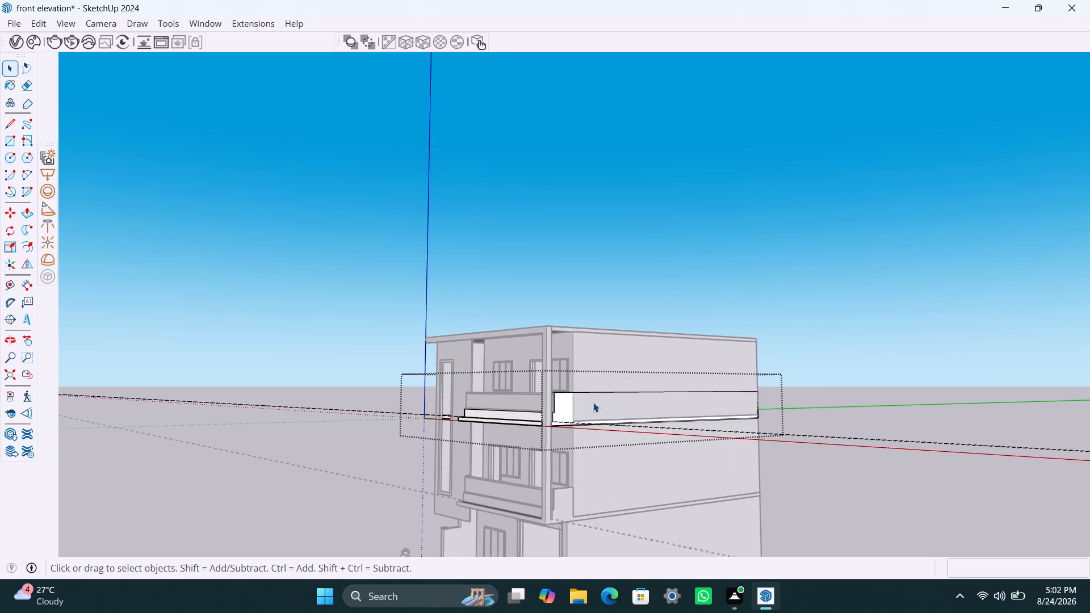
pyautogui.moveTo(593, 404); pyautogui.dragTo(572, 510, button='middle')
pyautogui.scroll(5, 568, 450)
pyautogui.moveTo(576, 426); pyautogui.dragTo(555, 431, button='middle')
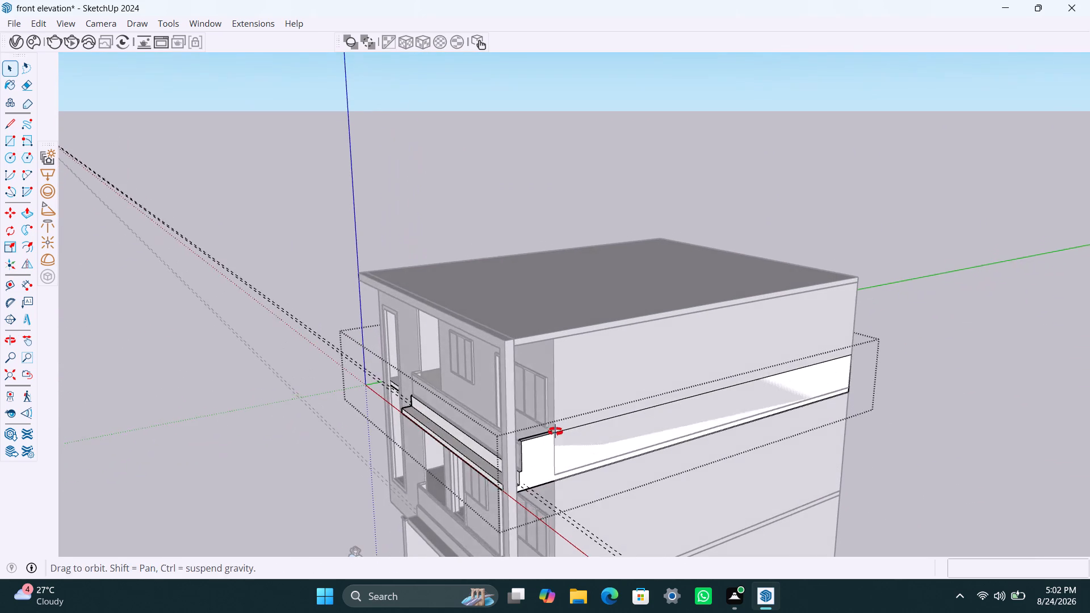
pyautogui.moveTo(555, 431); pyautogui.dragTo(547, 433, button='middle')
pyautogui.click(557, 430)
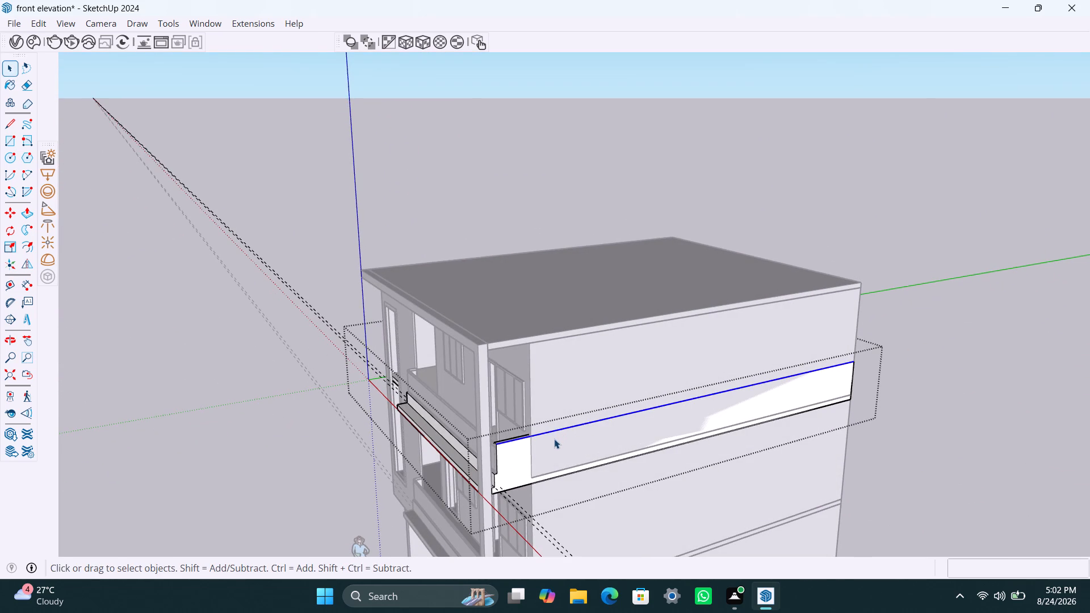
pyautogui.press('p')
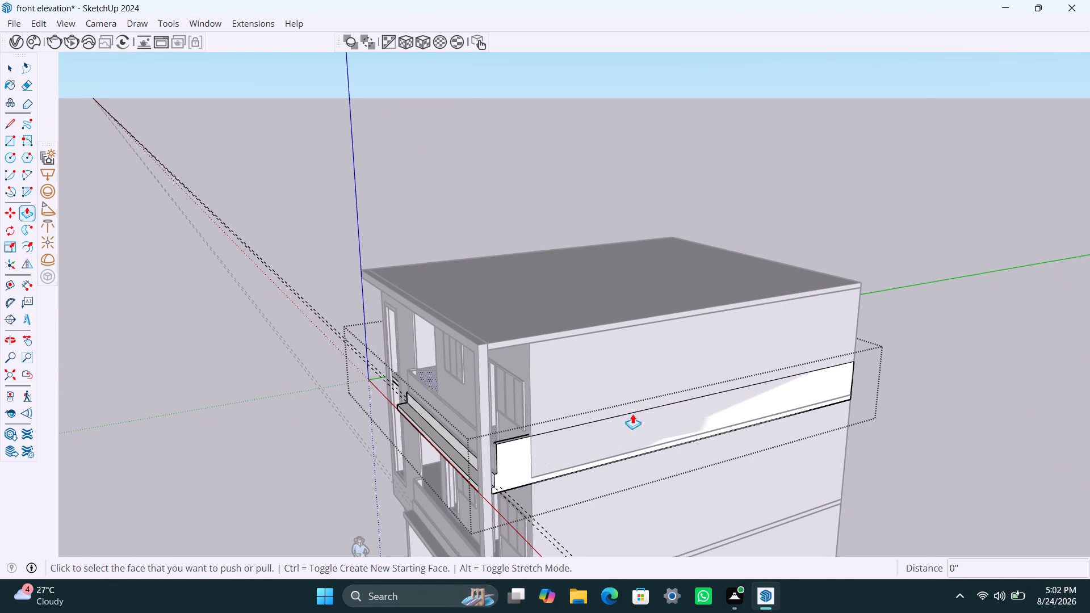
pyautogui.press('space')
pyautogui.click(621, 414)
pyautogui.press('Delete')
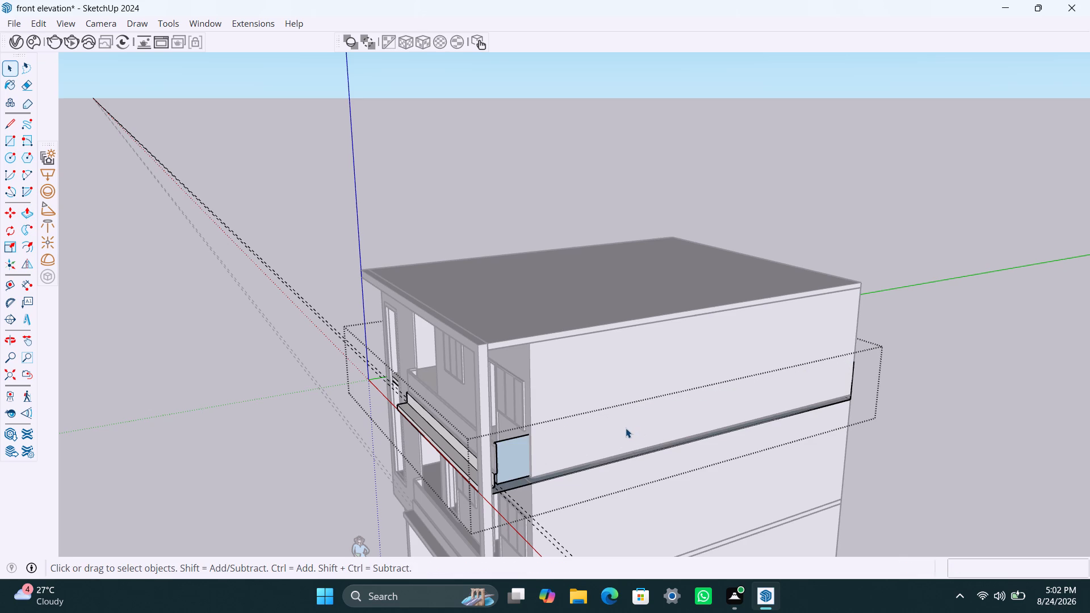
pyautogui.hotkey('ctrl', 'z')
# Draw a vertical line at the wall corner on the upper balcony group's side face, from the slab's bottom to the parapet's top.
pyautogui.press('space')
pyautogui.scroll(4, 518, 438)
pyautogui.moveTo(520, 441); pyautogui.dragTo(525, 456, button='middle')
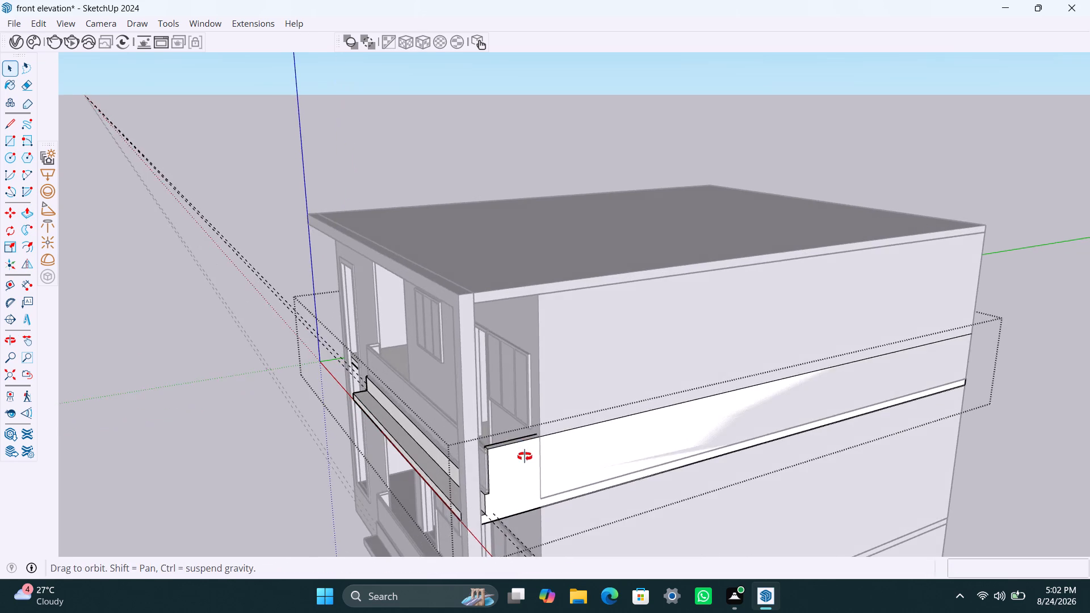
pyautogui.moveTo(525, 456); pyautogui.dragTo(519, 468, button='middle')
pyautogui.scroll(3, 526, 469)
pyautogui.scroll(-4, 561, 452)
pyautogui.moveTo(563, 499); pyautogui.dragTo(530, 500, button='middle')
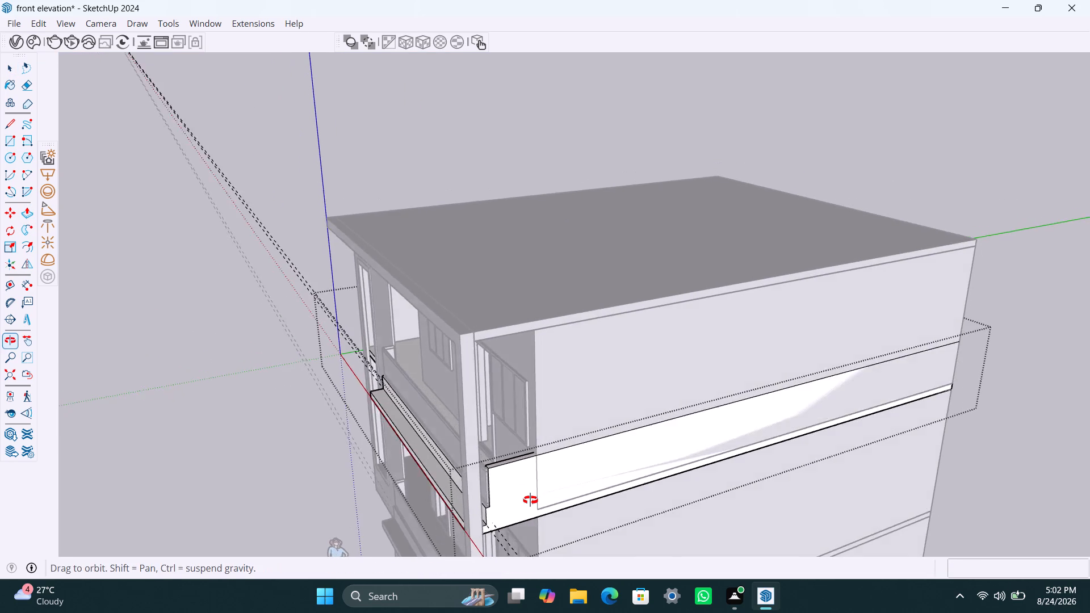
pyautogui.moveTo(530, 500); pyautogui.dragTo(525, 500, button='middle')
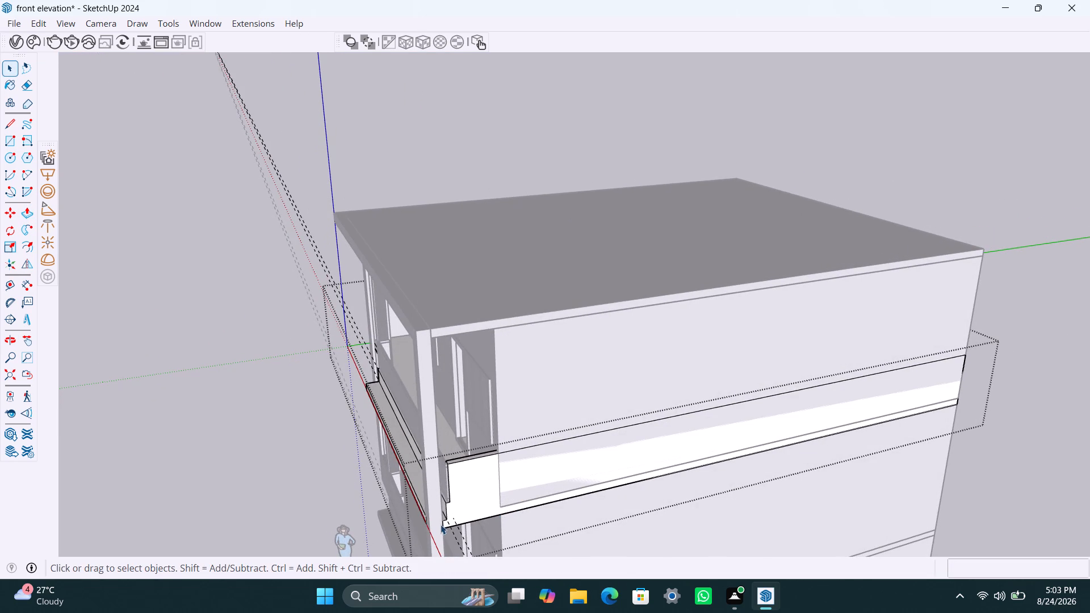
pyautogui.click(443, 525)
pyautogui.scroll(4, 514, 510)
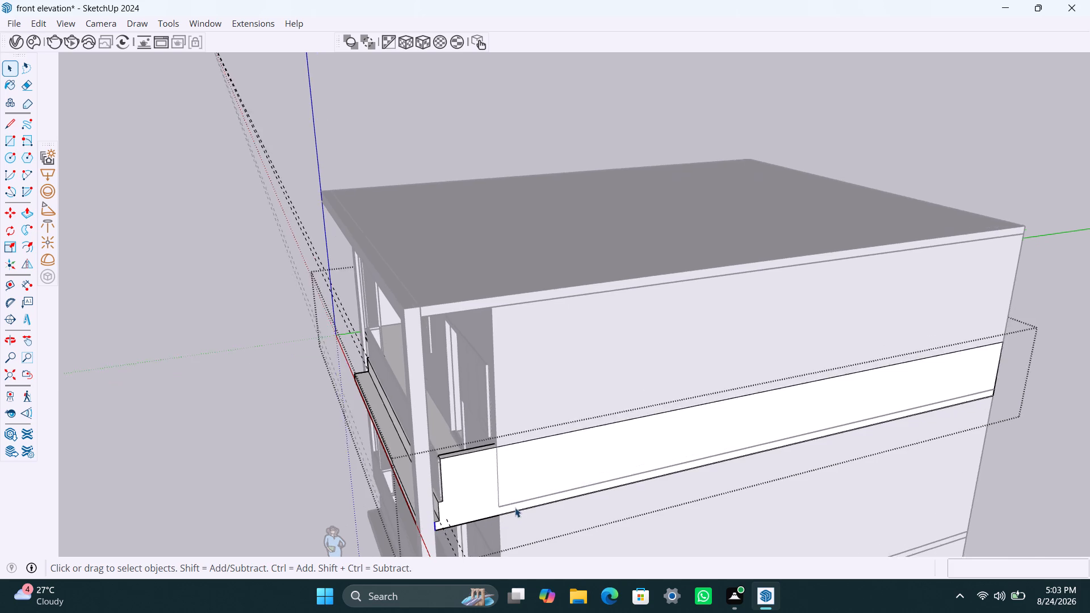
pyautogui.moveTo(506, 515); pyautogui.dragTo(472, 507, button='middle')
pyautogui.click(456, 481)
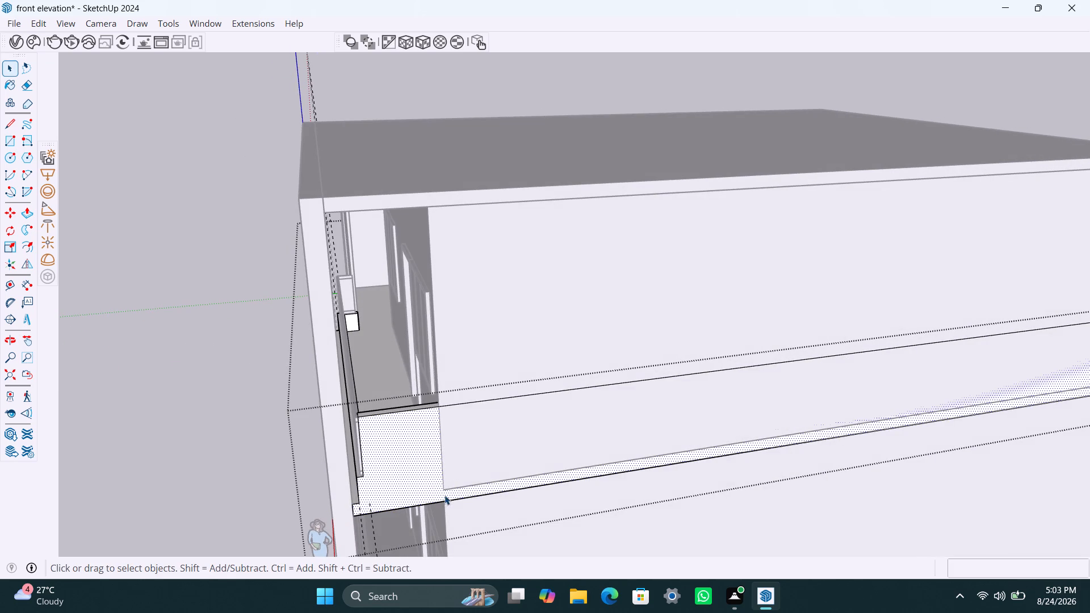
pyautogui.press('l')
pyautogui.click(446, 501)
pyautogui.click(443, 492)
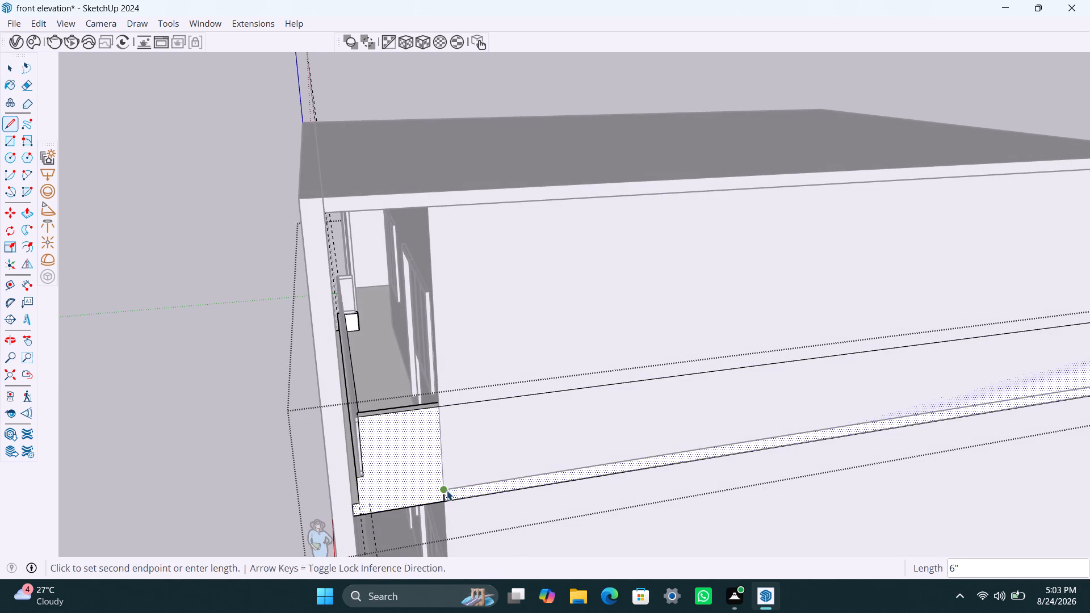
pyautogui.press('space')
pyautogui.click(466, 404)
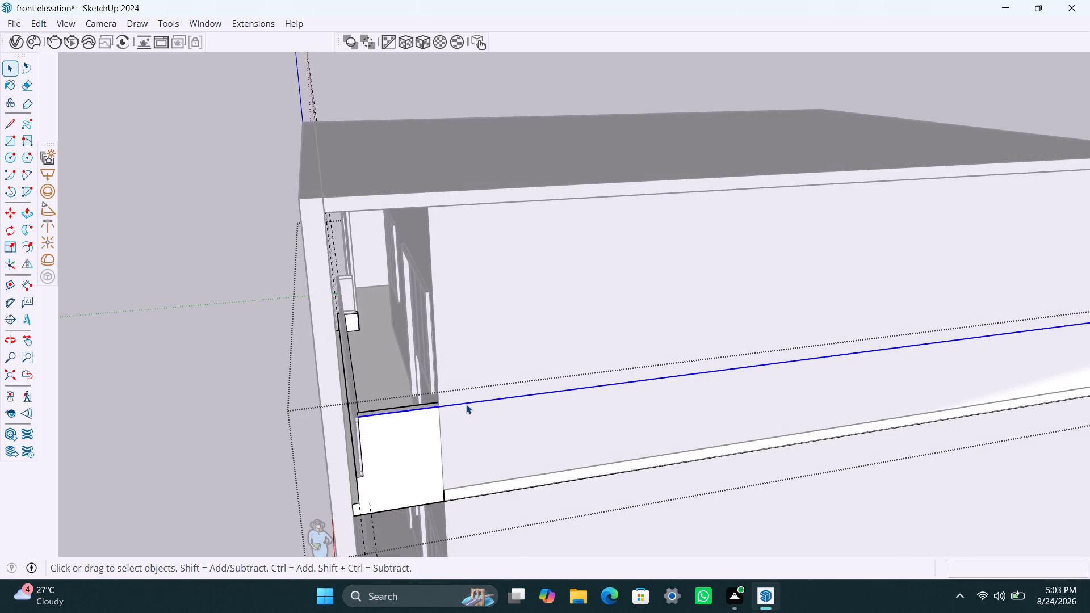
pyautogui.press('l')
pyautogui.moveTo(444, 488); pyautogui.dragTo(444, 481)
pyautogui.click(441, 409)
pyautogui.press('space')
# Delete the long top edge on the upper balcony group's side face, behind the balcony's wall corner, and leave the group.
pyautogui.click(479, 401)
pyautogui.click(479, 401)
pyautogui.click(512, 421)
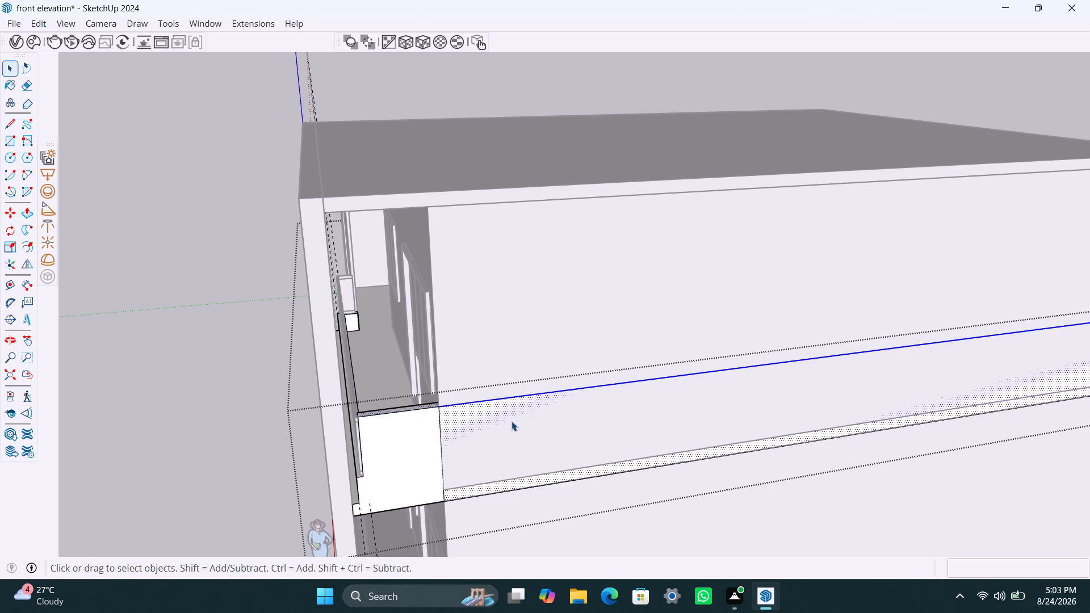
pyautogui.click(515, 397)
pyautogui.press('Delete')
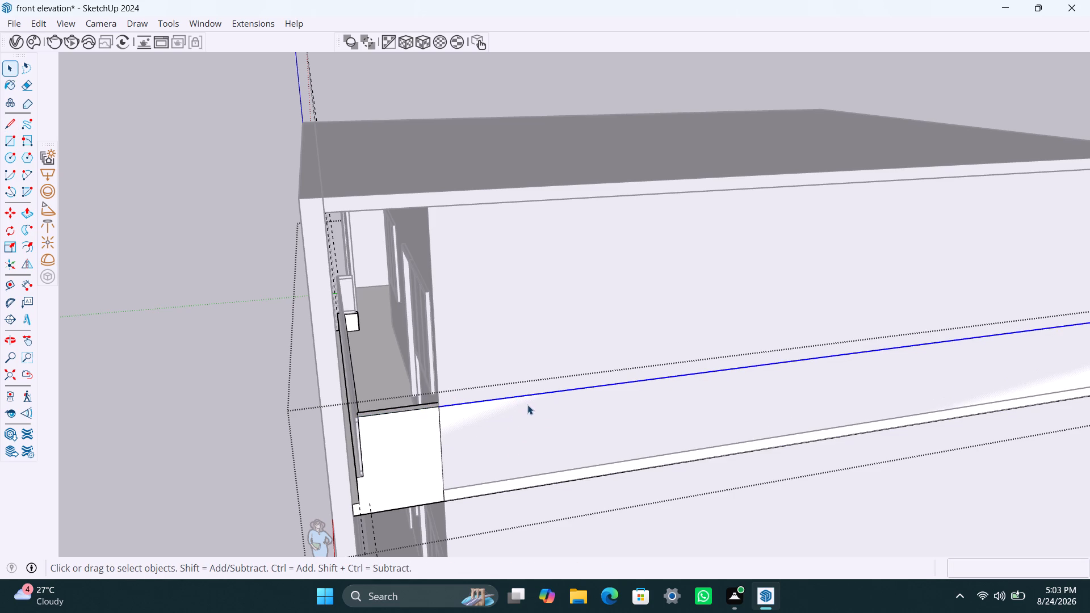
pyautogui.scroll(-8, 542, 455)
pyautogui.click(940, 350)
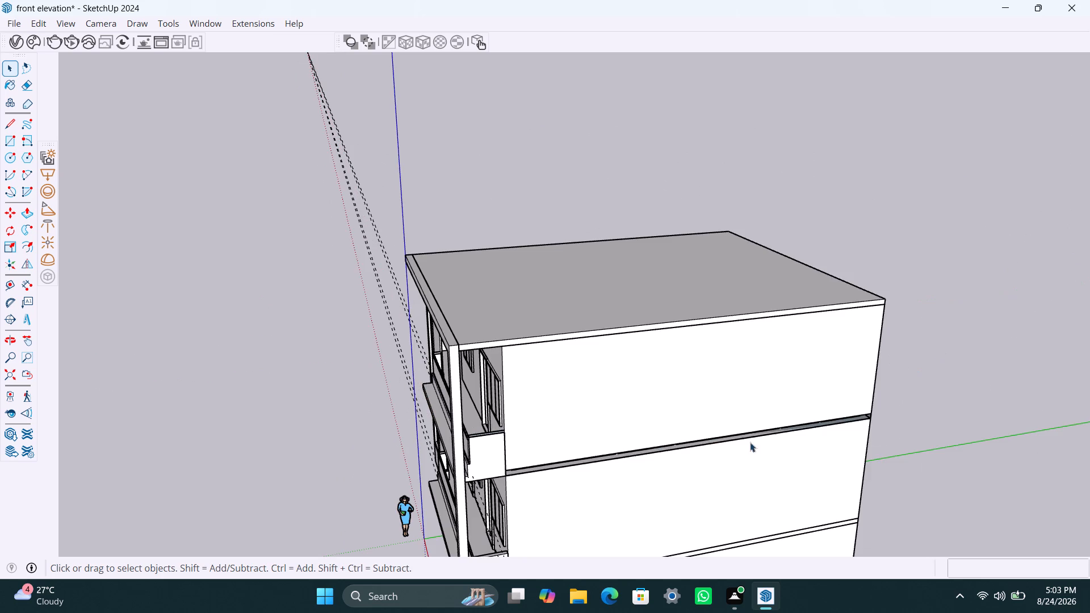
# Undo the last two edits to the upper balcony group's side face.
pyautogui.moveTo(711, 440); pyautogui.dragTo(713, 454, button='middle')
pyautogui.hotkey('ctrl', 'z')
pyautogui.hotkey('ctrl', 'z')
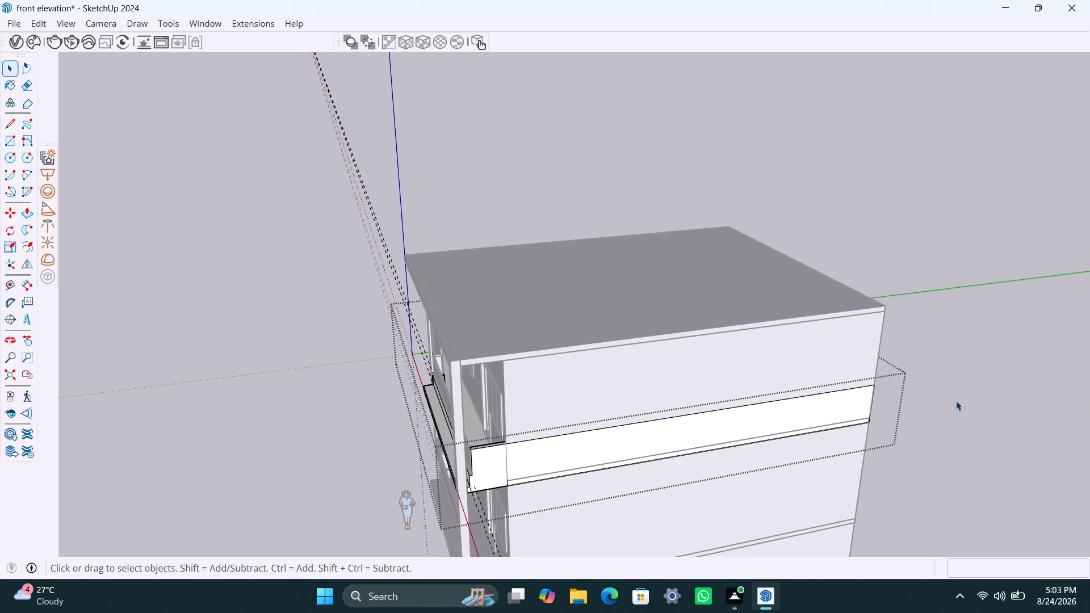
# Select the whole house model, including both balcony slab and parapet groups, and run FixIt 101 on it.
pyautogui.click(1017, 394)
pyautogui.scroll(-13, 444, 328)
pyautogui.moveTo(342, 234); pyautogui.dragTo(631, 499)
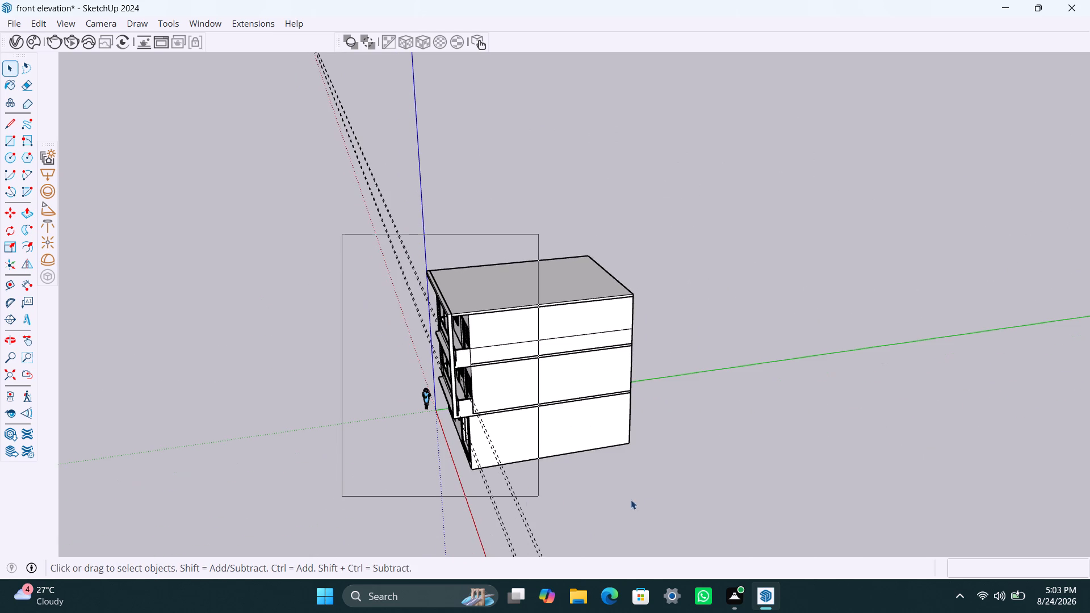
pyautogui.moveTo(631, 499); pyautogui.dragTo(661, 503)
pyautogui.moveTo(491, 397); pyautogui.dragTo(793, 409, button='middle')
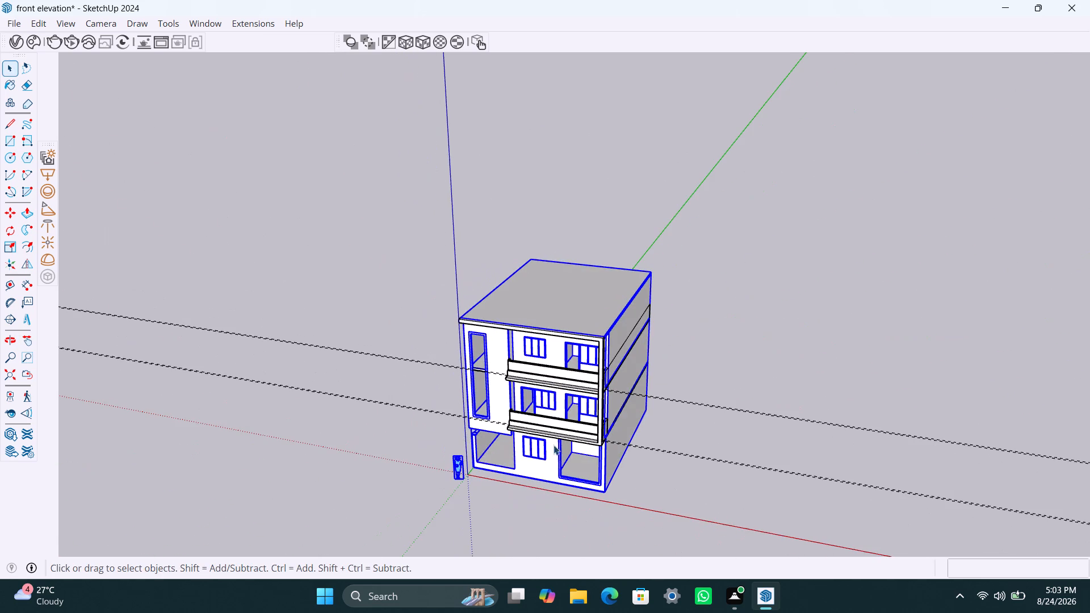
pyautogui.keyDown('shift'); pyautogui.click(547, 429); pyautogui.keyUp('shift')
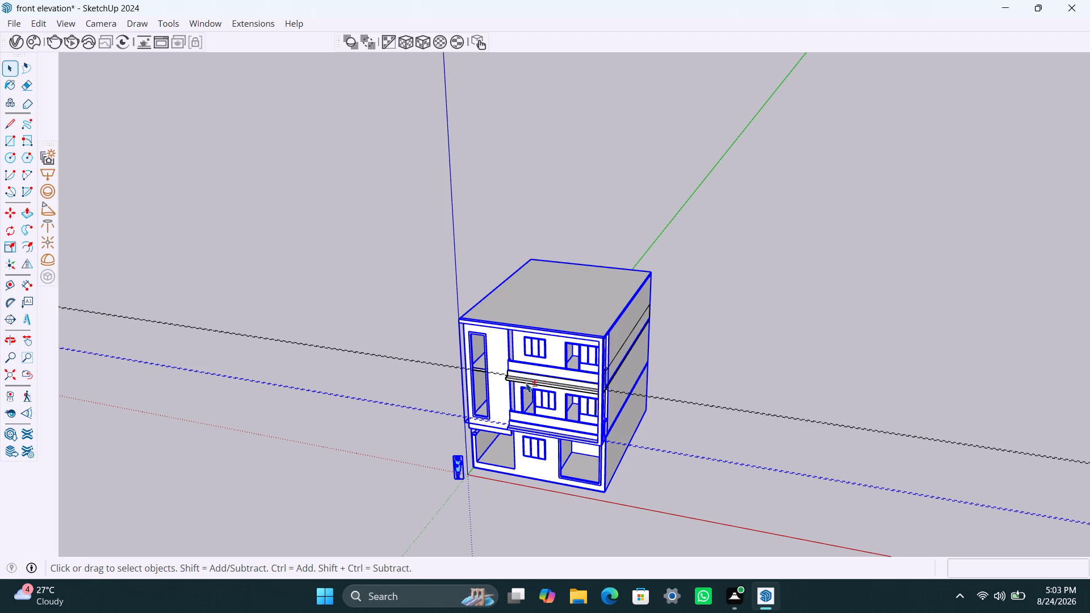
pyautogui.keyDown('shift'); pyautogui.click(526, 383); pyautogui.keyUp('shift')
pyautogui.rightClick(590, 360)
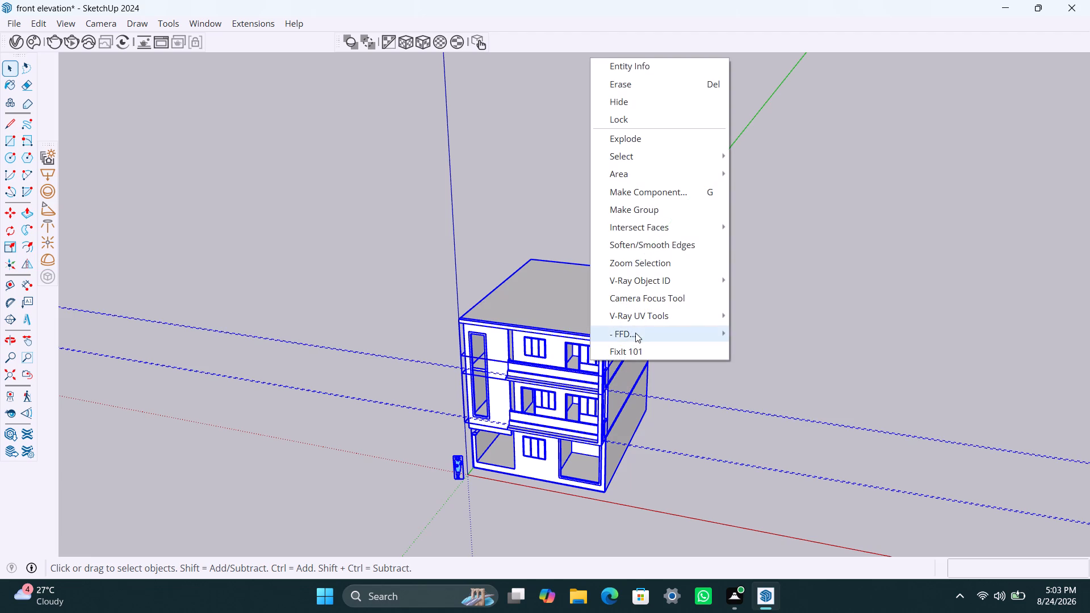
pyautogui.click(638, 344)
pyautogui.click(595, 361)
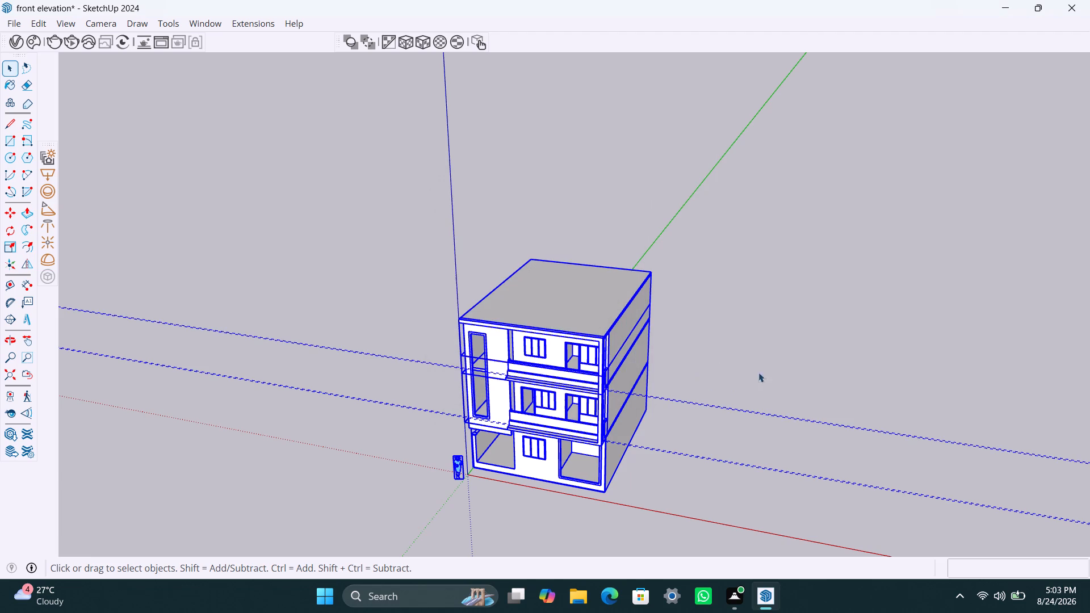
# Reselect the whole house with both balcony groups and run FixIt 101 on it again.
pyautogui.click(765, 371)
pyautogui.moveTo(452, 199); pyautogui.dragTo(690, 501)
pyautogui.keyDown('shift'); pyautogui.click(560, 372); pyautogui.keyUp('shift')
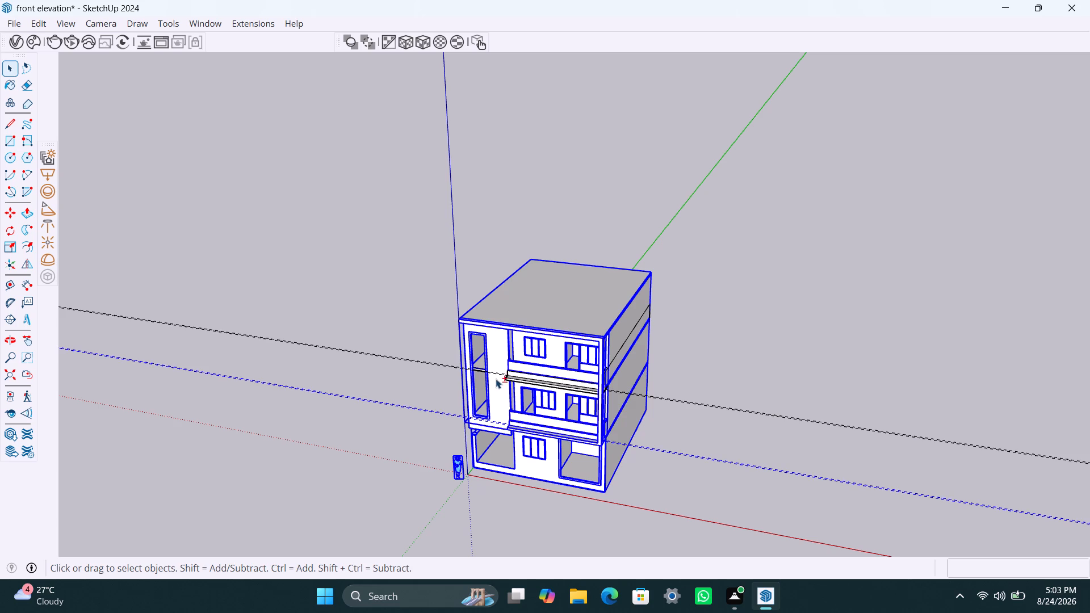
pyautogui.keyDown('shift'); pyautogui.click(483, 368); pyautogui.keyUp('shift')
pyautogui.keyDown('shift'); pyautogui.rightClick(567, 432); pyautogui.keyUp('shift')
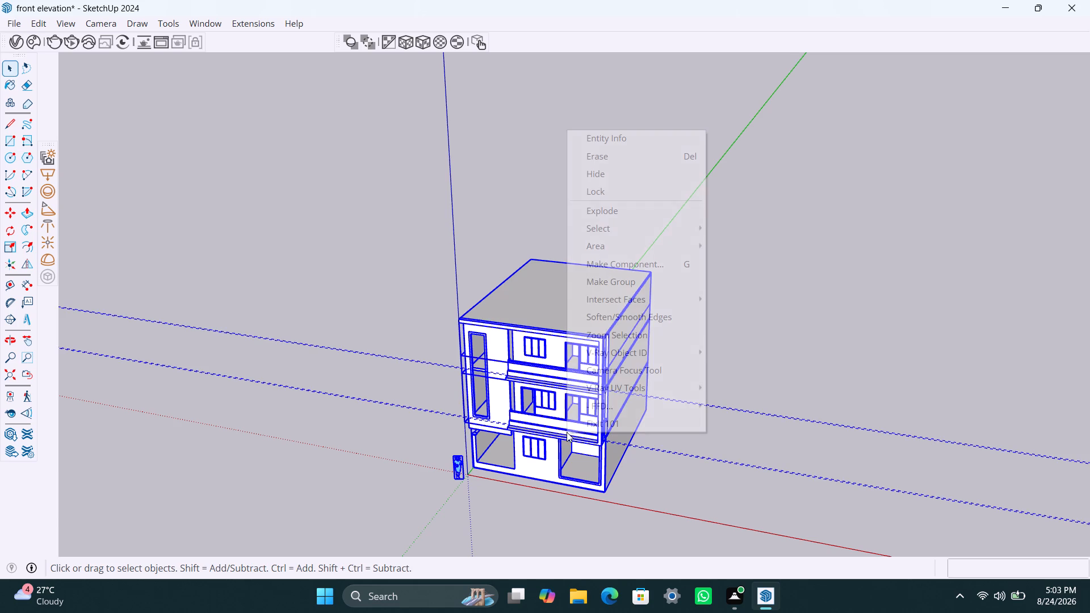
pyautogui.click(626, 422)
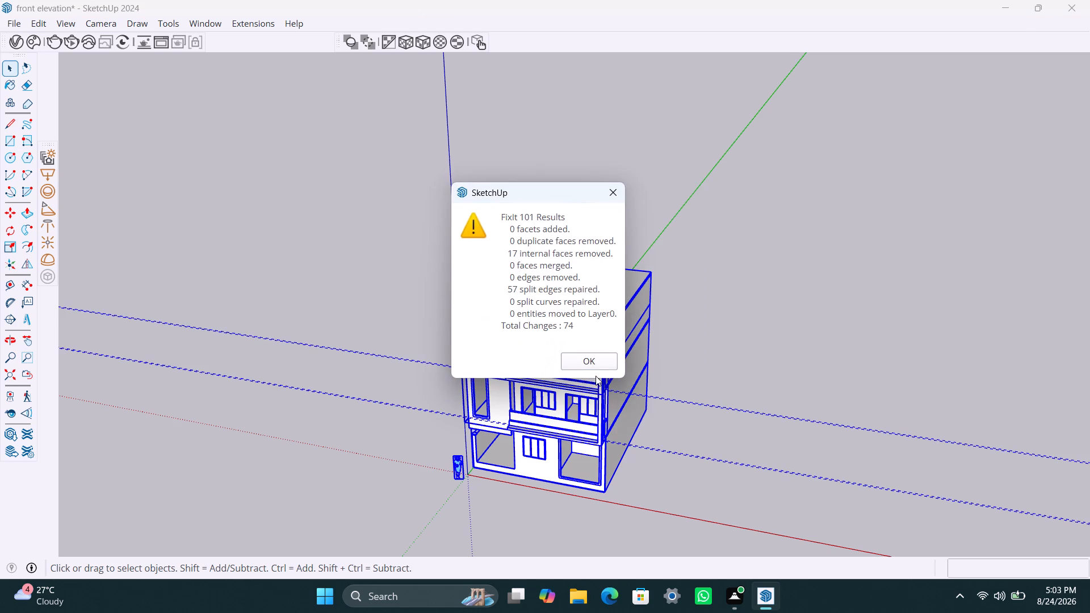
pyautogui.click(595, 364)
pyautogui.click(703, 381)
# Open the upper balcony group and push the top face of its long side parapet down 2' 5".
pyautogui.scroll(4, 552, 408)
pyautogui.scroll(3, 628, 437)
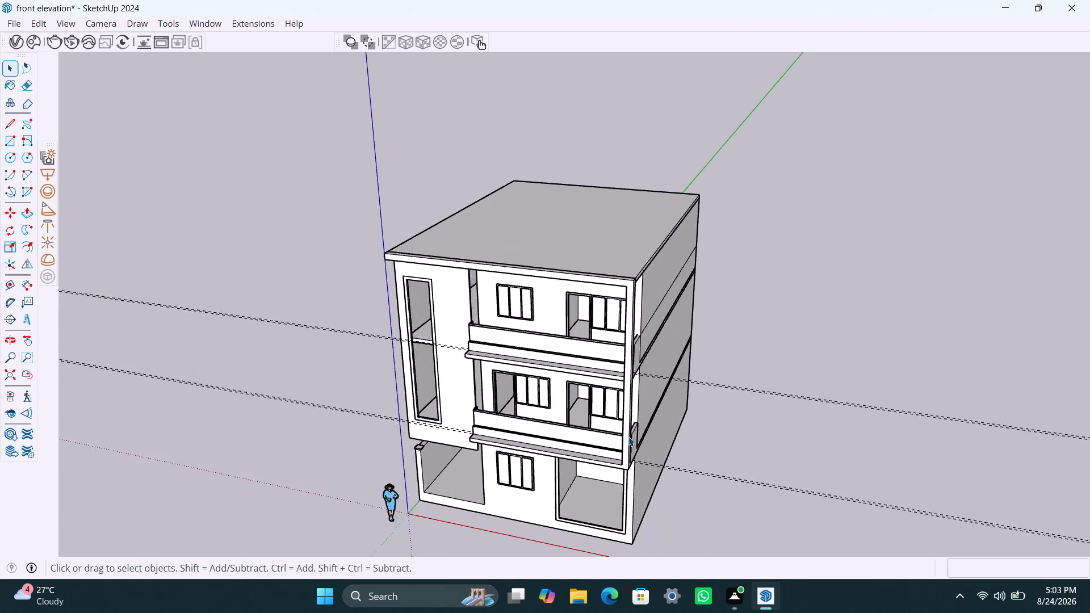
pyautogui.scroll(1, 628, 436)
pyautogui.moveTo(646, 438); pyautogui.dragTo(339, 429, button='middle')
pyautogui.scroll(4, 466, 334)
pyautogui.moveTo(471, 315); pyautogui.dragTo(475, 322, button='middle')
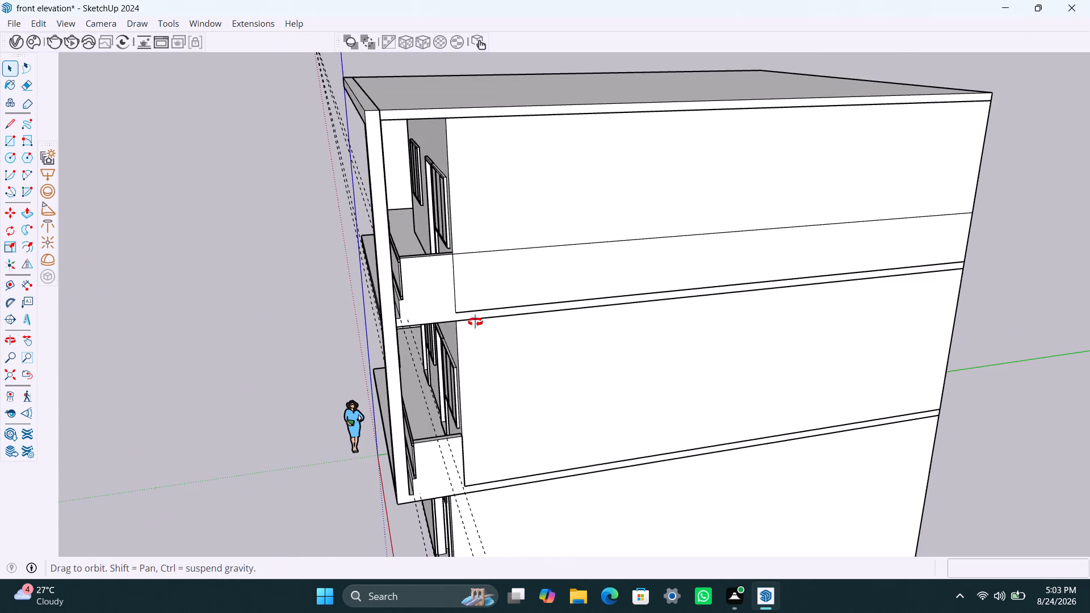
pyautogui.moveTo(475, 322); pyautogui.dragTo(461, 350, button='middle')
pyautogui.scroll(-3, 480, 314)
pyautogui.moveTo(482, 326); pyautogui.dragTo(481, 387, button='middle')
pyautogui.scroll(3, 408, 354)
pyautogui.moveTo(450, 359); pyautogui.dragTo(451, 410, button='middle')
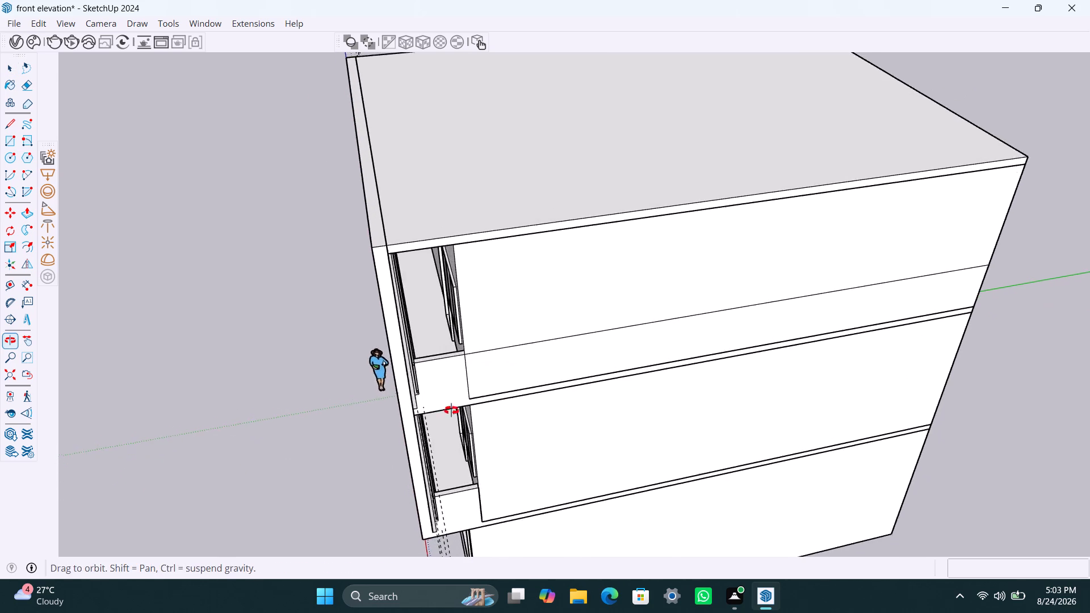
pyautogui.moveTo(451, 410); pyautogui.dragTo(449, 430, button='middle')
pyautogui.scroll(4, 447, 427)
pyautogui.tripleClick(447, 427)
pyautogui.click(447, 427)
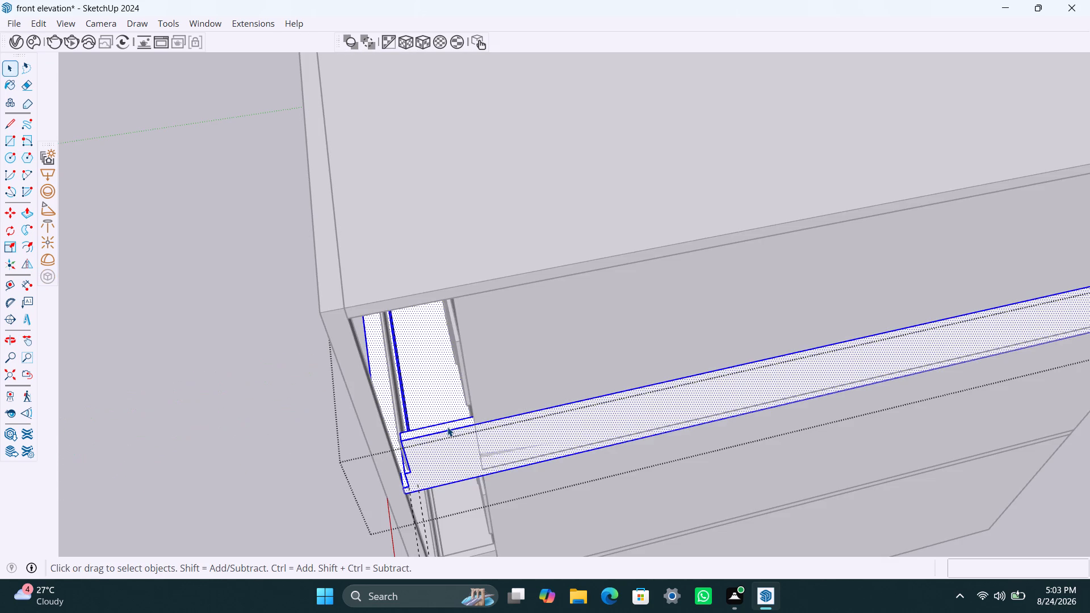
pyautogui.click(445, 427)
pyautogui.doubleClick(437, 427)
pyautogui.press('p')
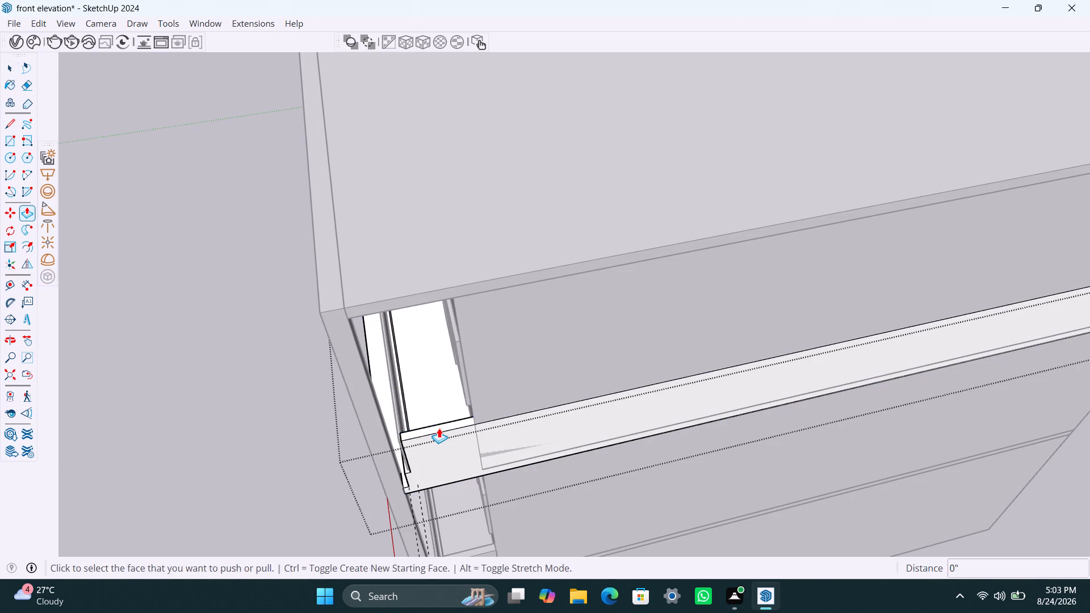
pyautogui.click(439, 428)
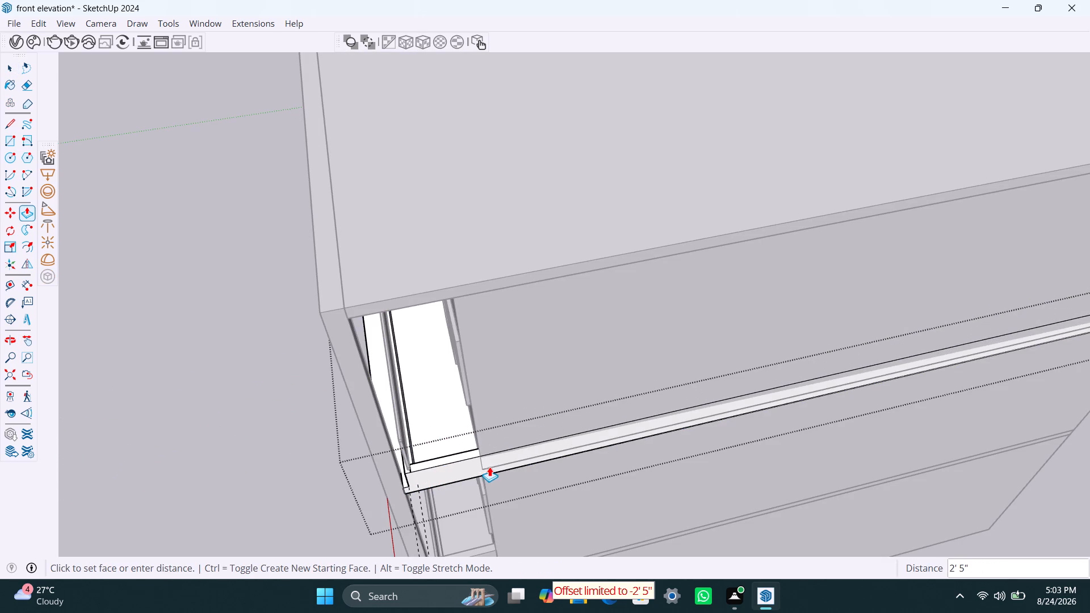
pyautogui.click(489, 465)
# Push the upper balcony's remaining long side strip further down toward the balcony floor.
pyautogui.press('space')
pyautogui.click(436, 463)
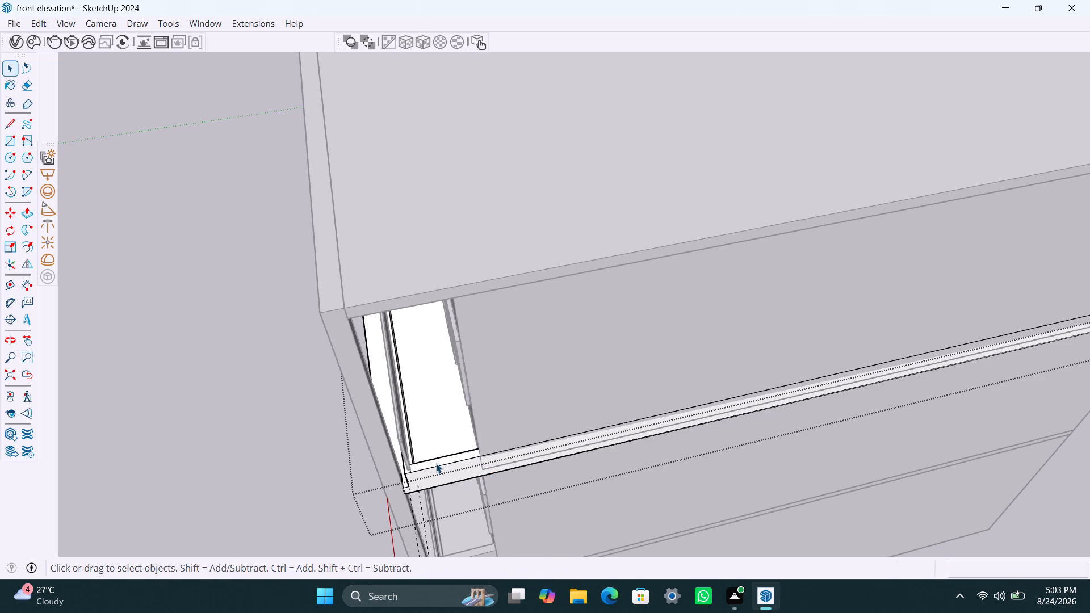
pyautogui.press('p')
pyautogui.click(444, 459)
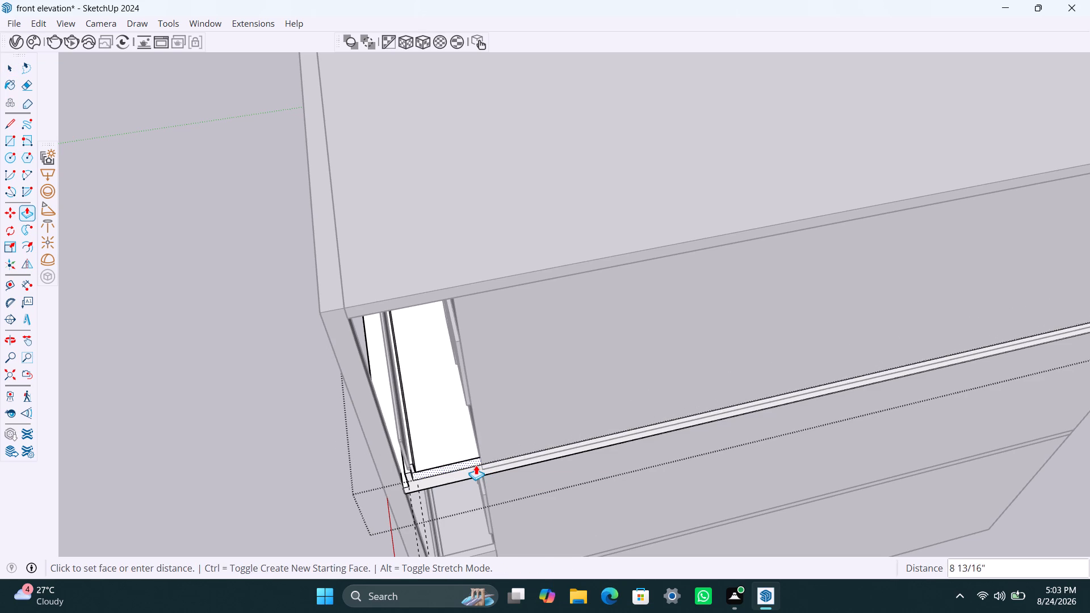
pyautogui.click(482, 466)
pyautogui.press('space')
# Copy the short front edge of the lowered strip's top face about 2' 11" back to the wall corner.
pyautogui.scroll(4, 475, 463)
pyautogui.moveTo(467, 470); pyautogui.dragTo(491, 461, button='middle')
pyautogui.scroll(7, 487, 472)
pyautogui.scroll(-4, 362, 476)
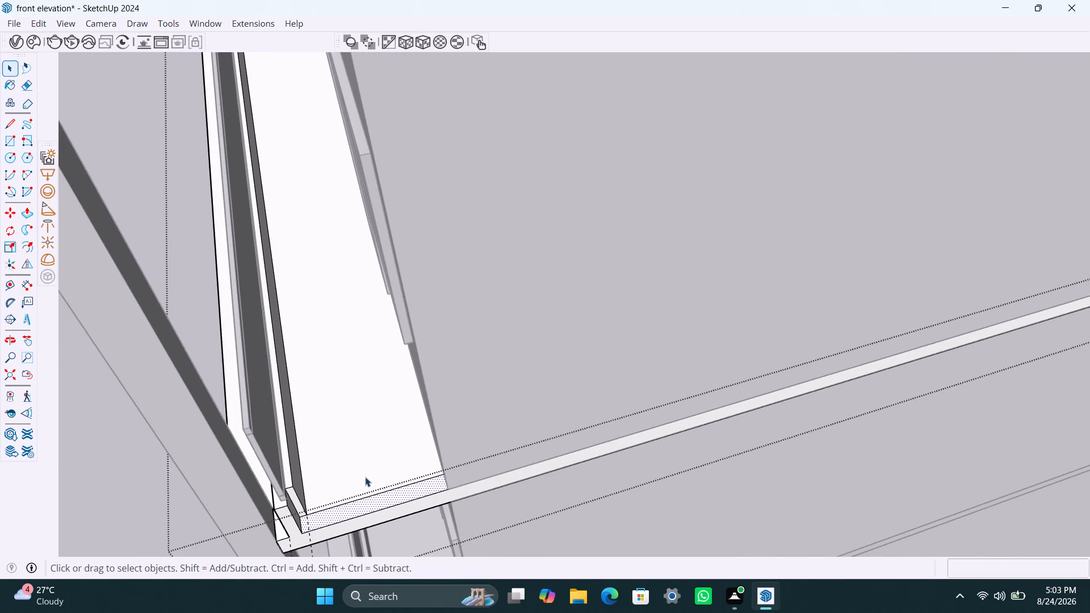
pyautogui.keyDown('shift'); pyautogui.moveTo(365, 477); pyautogui.dragTo(296, 423, button='middle'); pyautogui.keyUp('shift')
pyautogui.scroll(6, 233, 479)
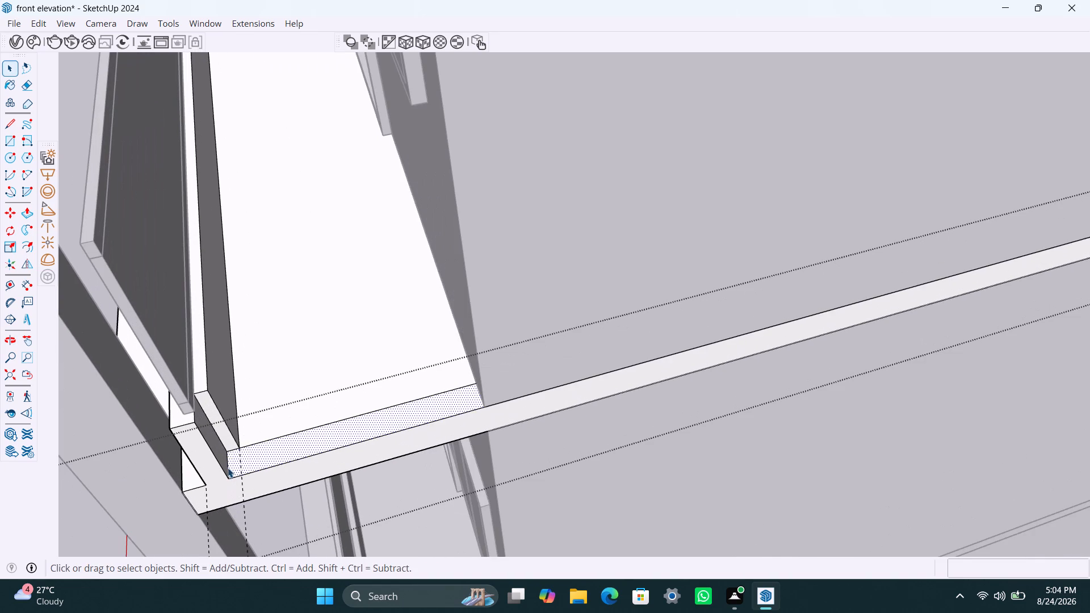
pyautogui.click(227, 467)
pyautogui.press('m')
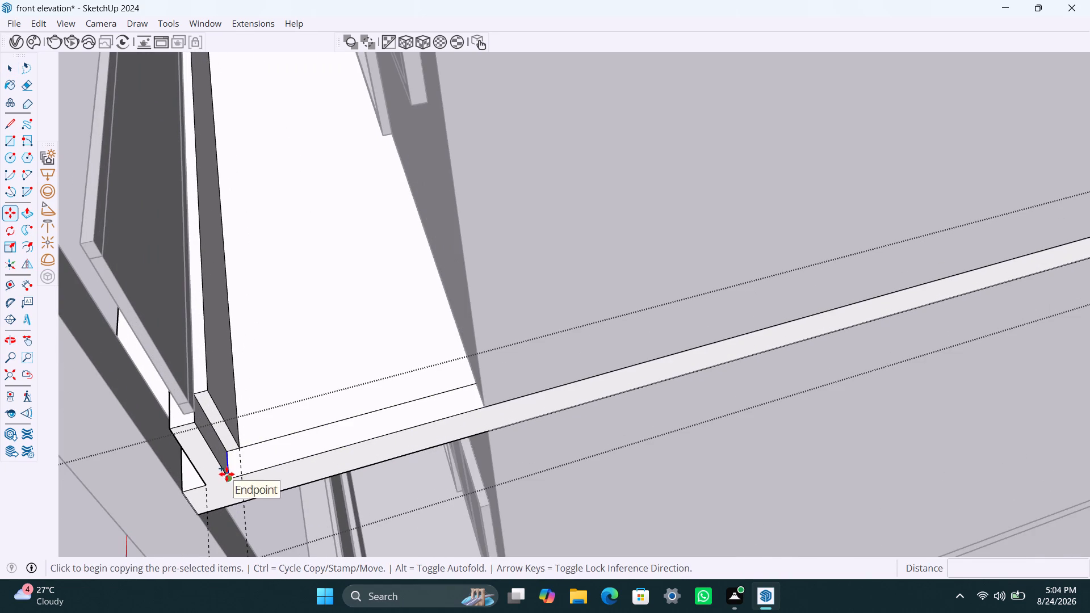
pyautogui.click(227, 474)
pyautogui.click(488, 405)
pyautogui.press('space')
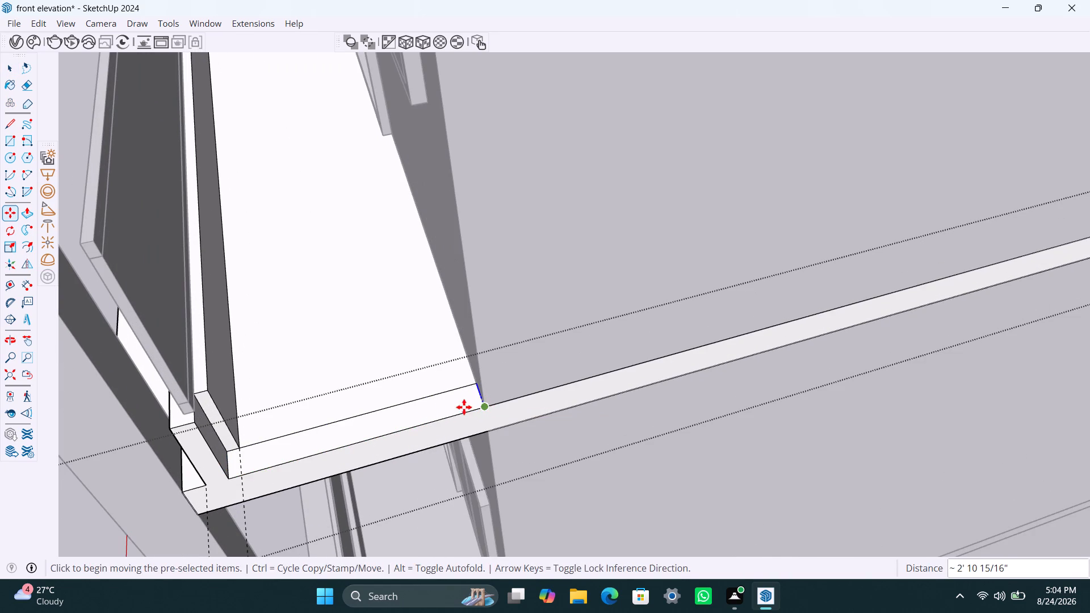
# Rebuild the side parapet by pulling up only the strip in front of the wall corner 1' 1", plus another 2' 6".
pyautogui.click(451, 407)
pyautogui.press('p')
pyautogui.click(448, 409)
pyautogui.scroll(-4, 375, 196)
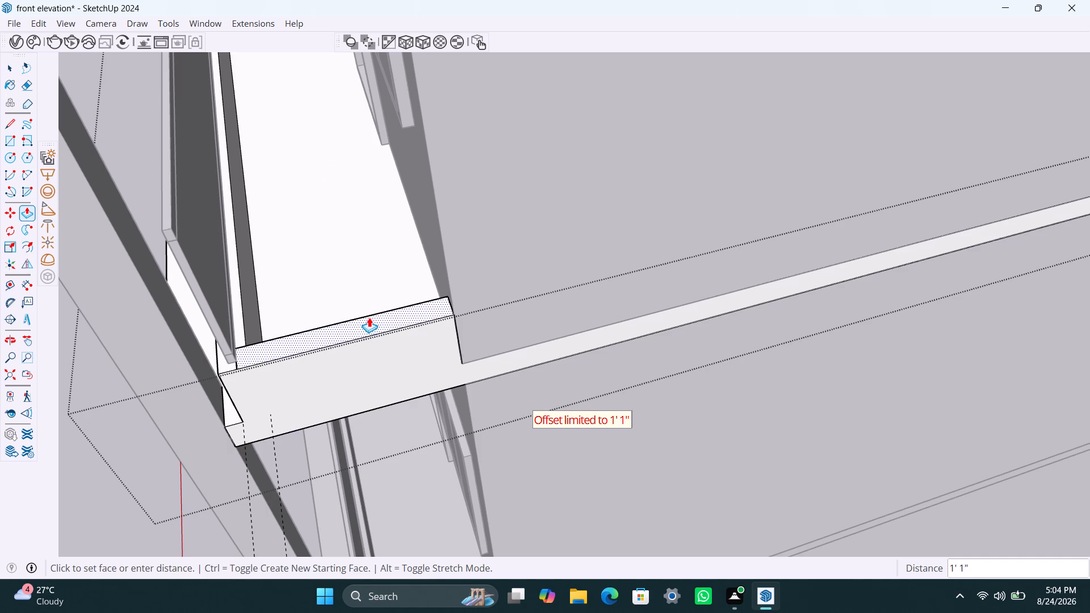
pyautogui.click(369, 317)
pyautogui.press('space')
pyautogui.press('p')
pyautogui.click(362, 326)
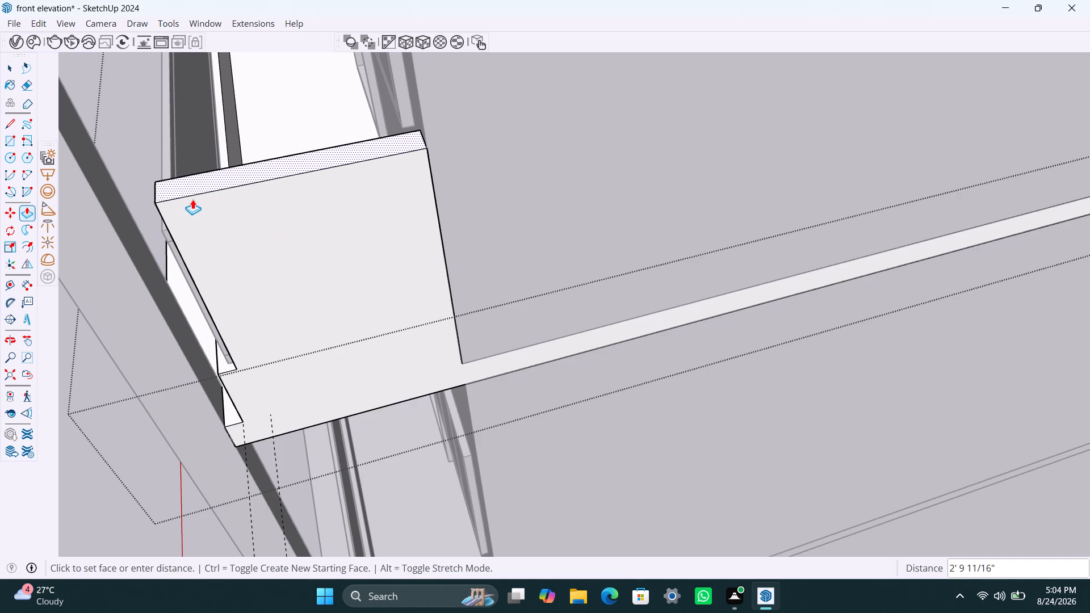
pyautogui.write('2\'6"')
pyautogui.press('Return')
pyautogui.press('space')
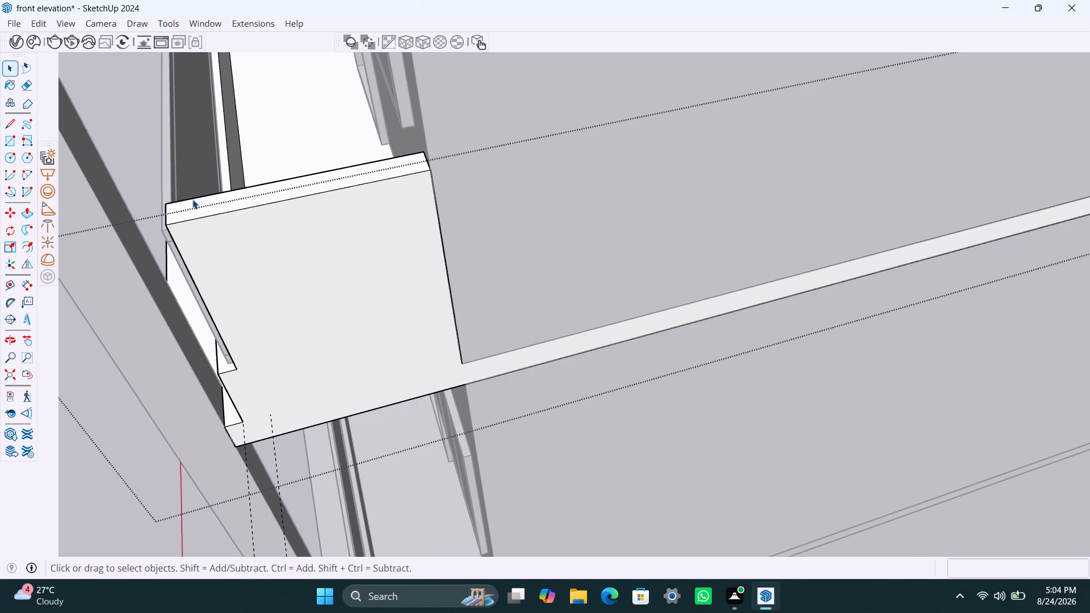
# Save the model and leave the upper balcony group.
pyautogui.scroll(-13, 196, 209)
pyautogui.scroll(-14, 262, 247)
pyautogui.moveTo(259, 297); pyautogui.dragTo(487, 313, button='middle')
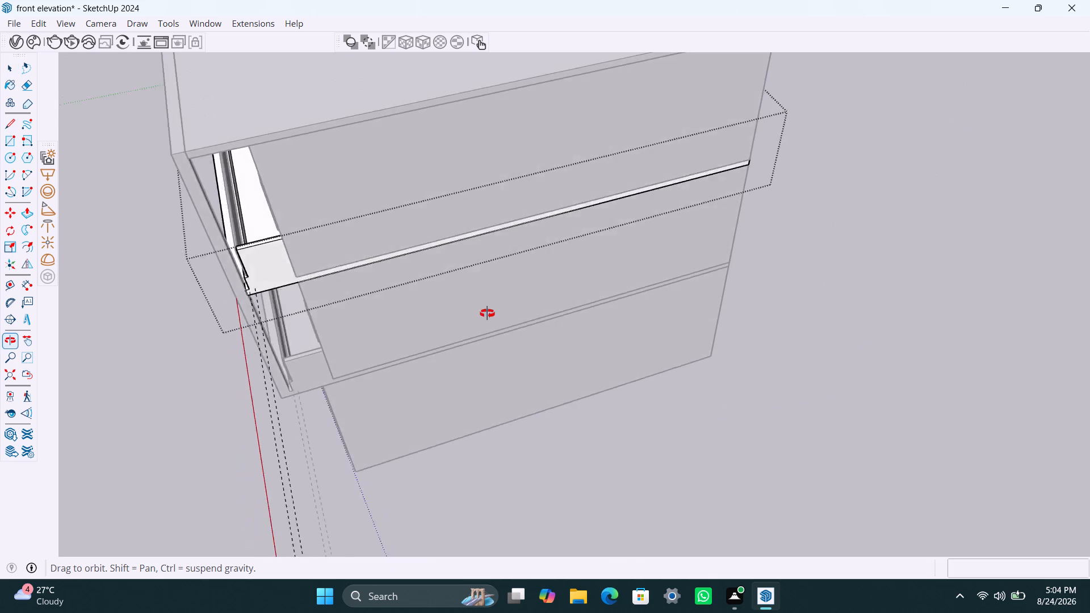
pyautogui.moveTo(487, 313); pyautogui.dragTo(665, 313, button='middle')
pyautogui.hotkey('ctrl', 's')
pyautogui.press('space')
pyautogui.click(807, 325)
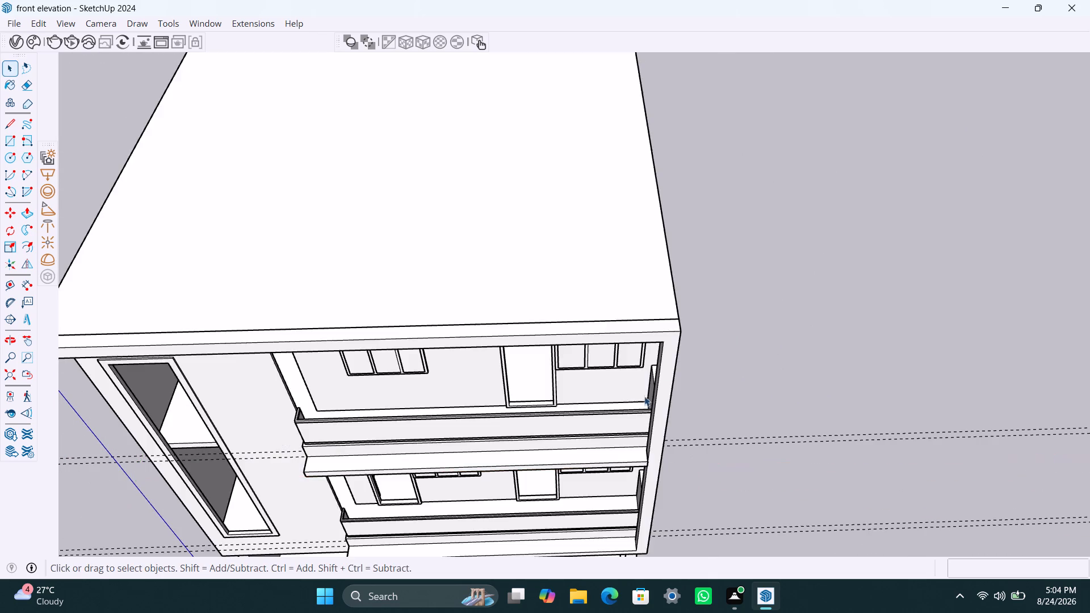
# Place a vertical guide on the front elevation 3' in from the corner column's inner edge, over the upper balcony.
pyautogui.scroll(-5, 598, 426)
pyautogui.moveTo(473, 430); pyautogui.dragTo(474, 230, button='middle')
pyautogui.scroll(-4, 472, 461)
pyautogui.moveTo(476, 438); pyautogui.dragTo(485, 394, button='middle')
pyautogui.scroll(-3, 480, 400)
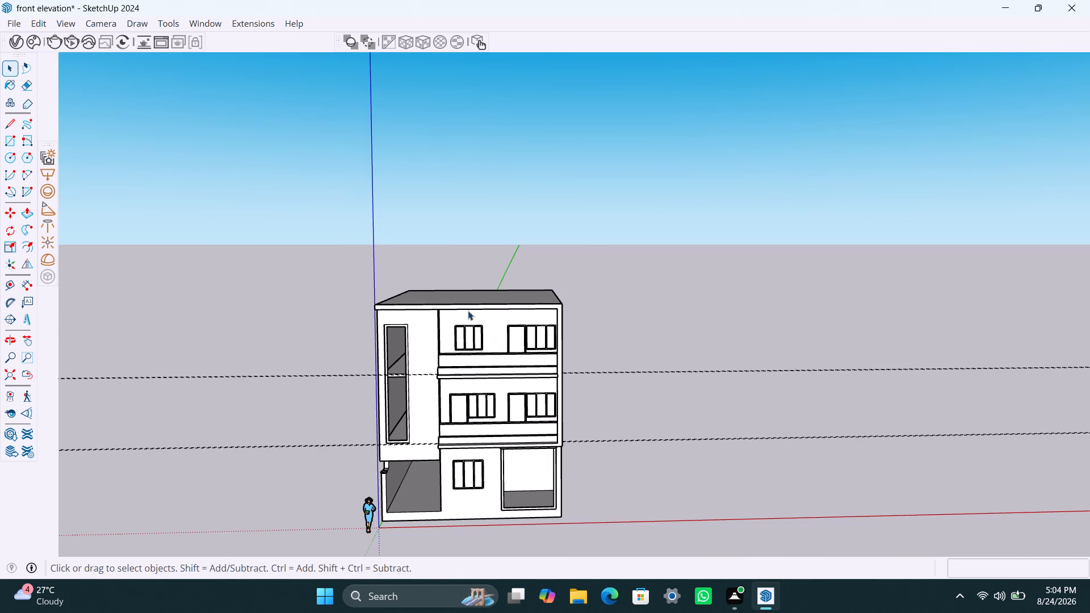
pyautogui.scroll(-1, 488, 371)
pyautogui.moveTo(511, 393); pyautogui.dragTo(512, 385, button='middle')
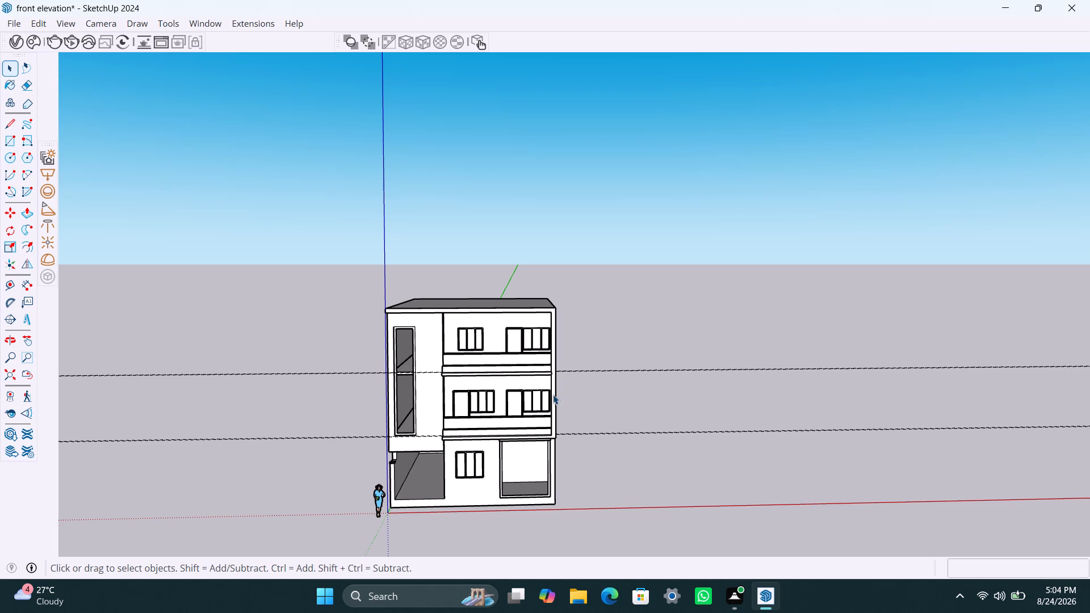
pyautogui.press('t')
pyautogui.scroll(4, 546, 354)
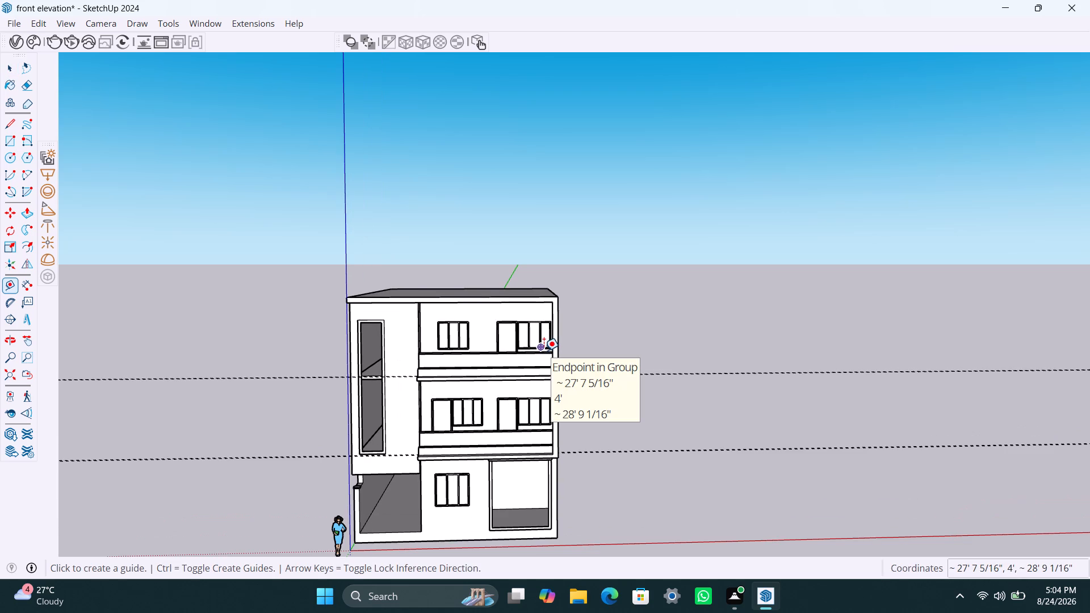
pyautogui.scroll(7, 553, 339)
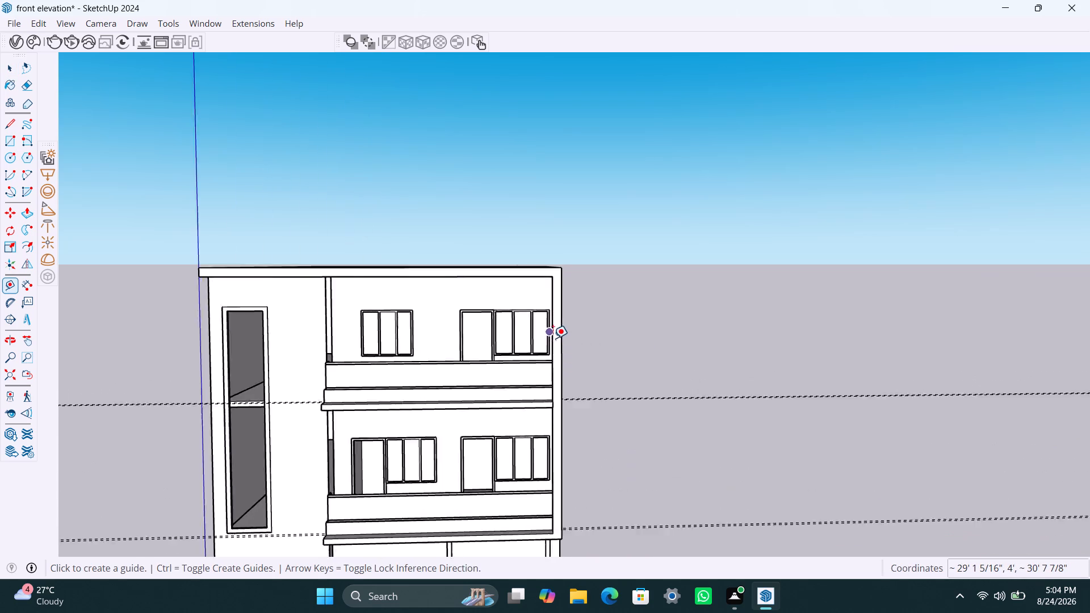
pyautogui.click(556, 359)
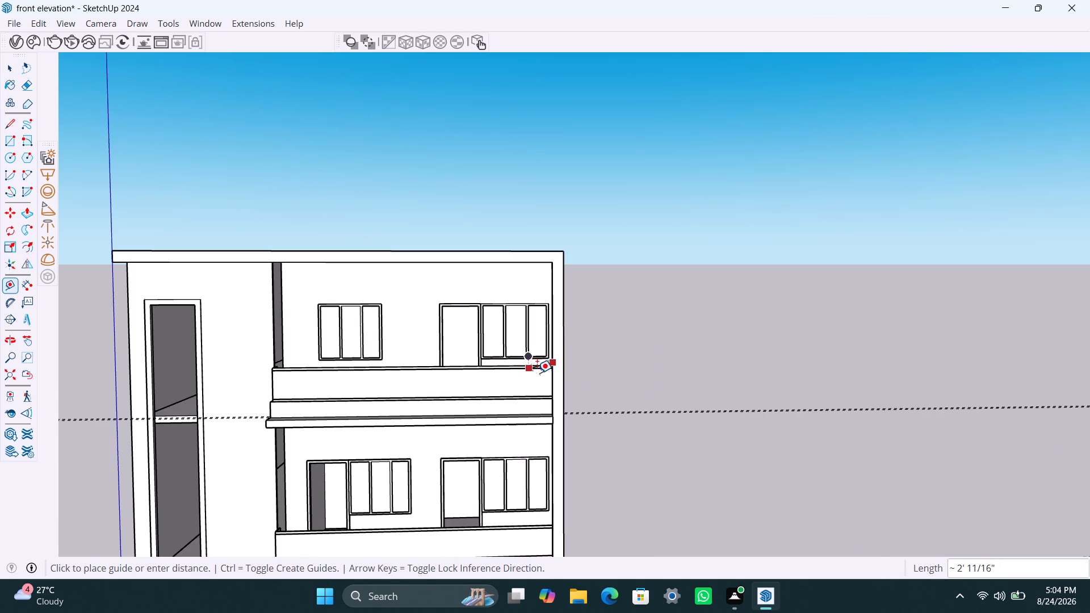
pyautogui.press('Escape')
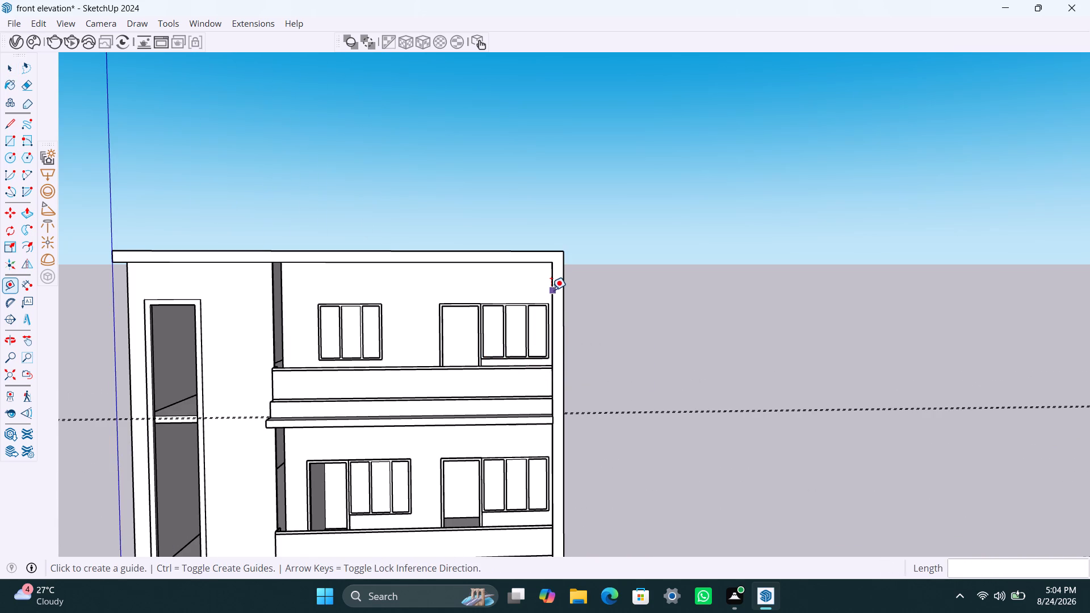
pyautogui.click(551, 290)
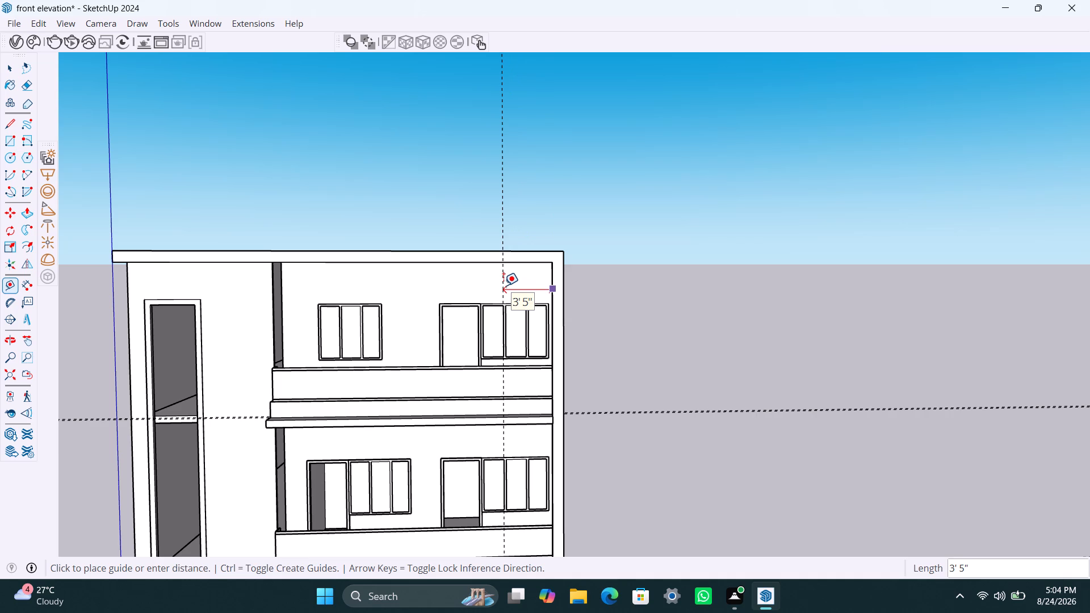
pyautogui.write("3'")
pyautogui.press('Return')
pyautogui.press('space')
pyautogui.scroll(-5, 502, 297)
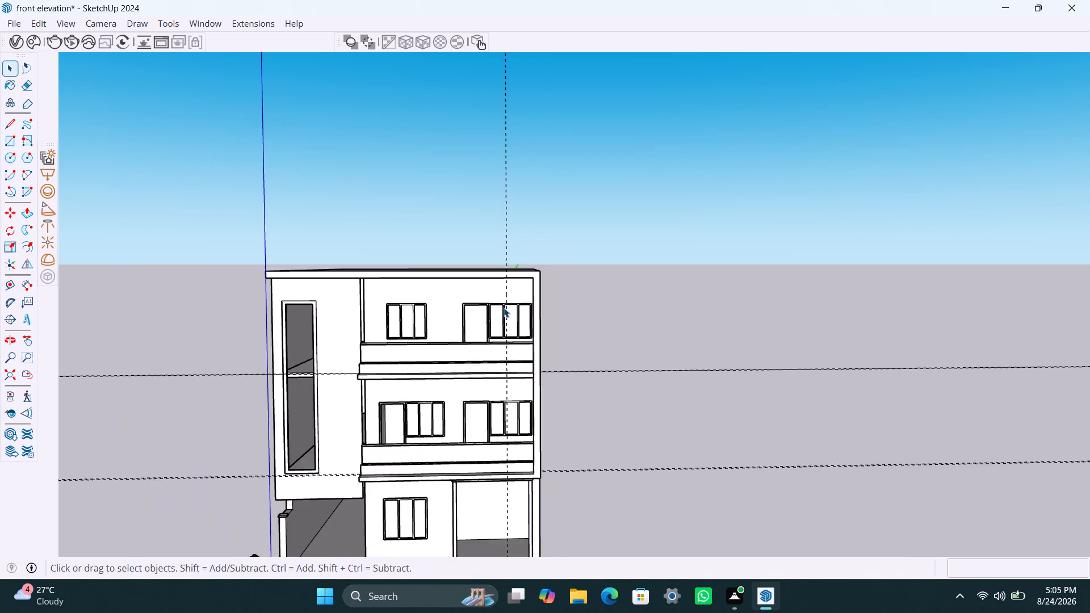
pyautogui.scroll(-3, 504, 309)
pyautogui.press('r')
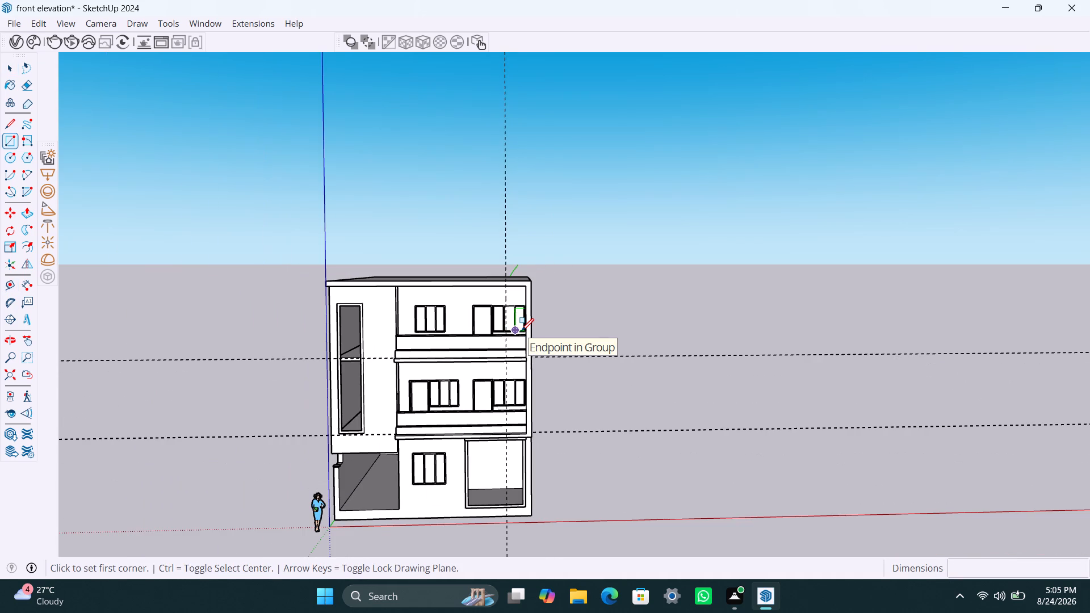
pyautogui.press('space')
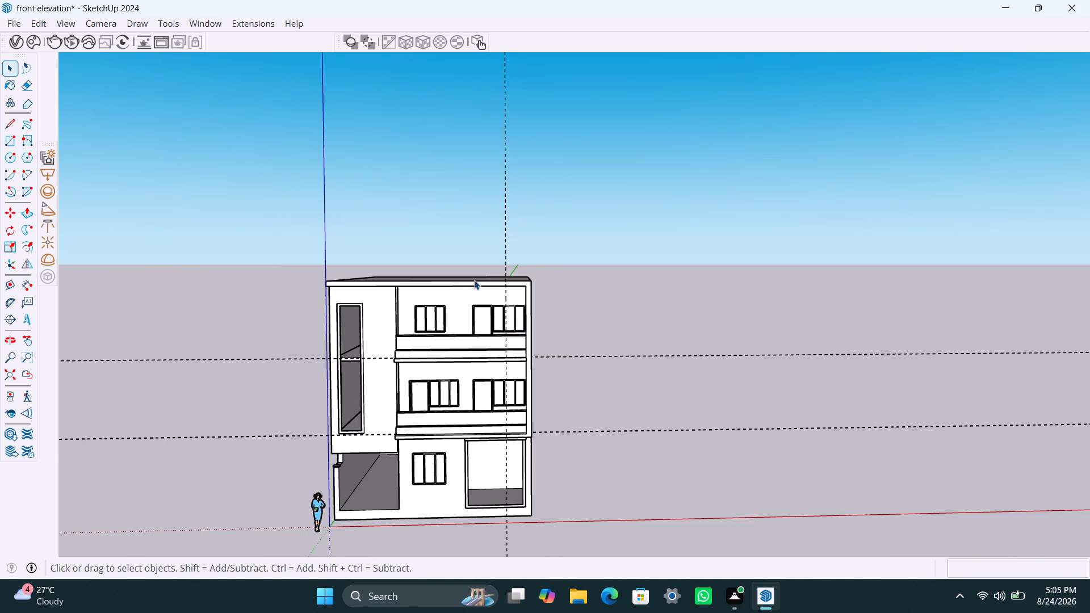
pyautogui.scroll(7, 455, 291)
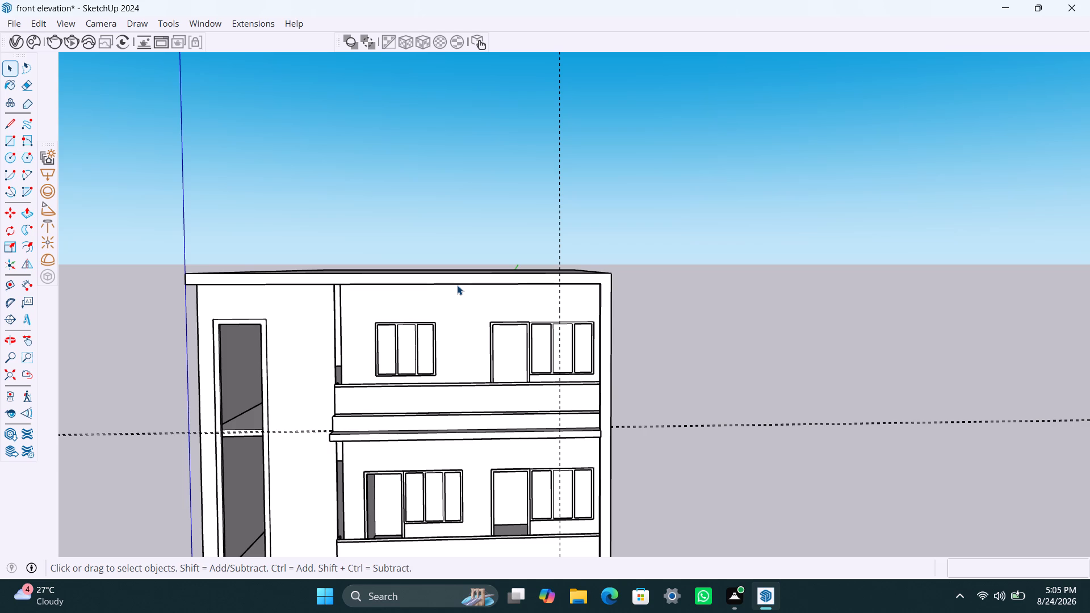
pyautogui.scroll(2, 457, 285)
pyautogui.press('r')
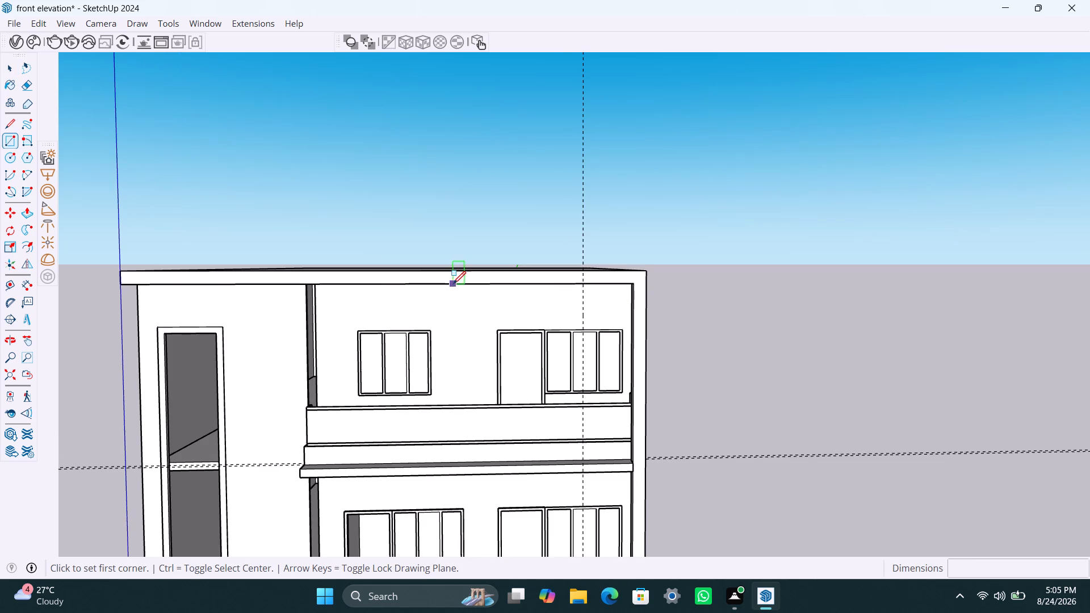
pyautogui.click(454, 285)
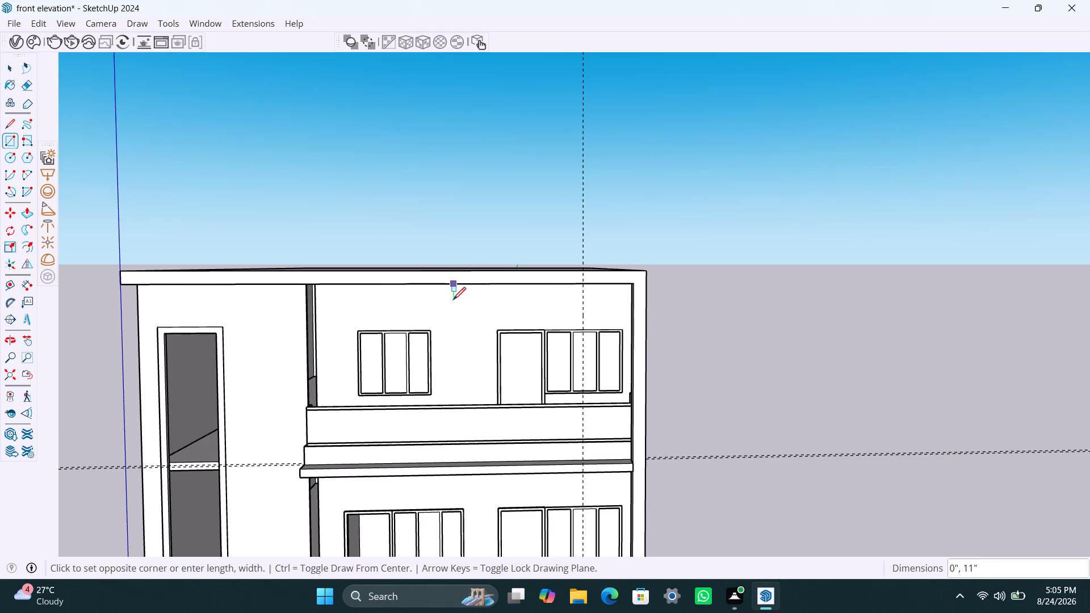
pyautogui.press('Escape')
# Place a horizontal guide 2" below the lower edge of the roof beam on the front elevation.
pyautogui.press('t')
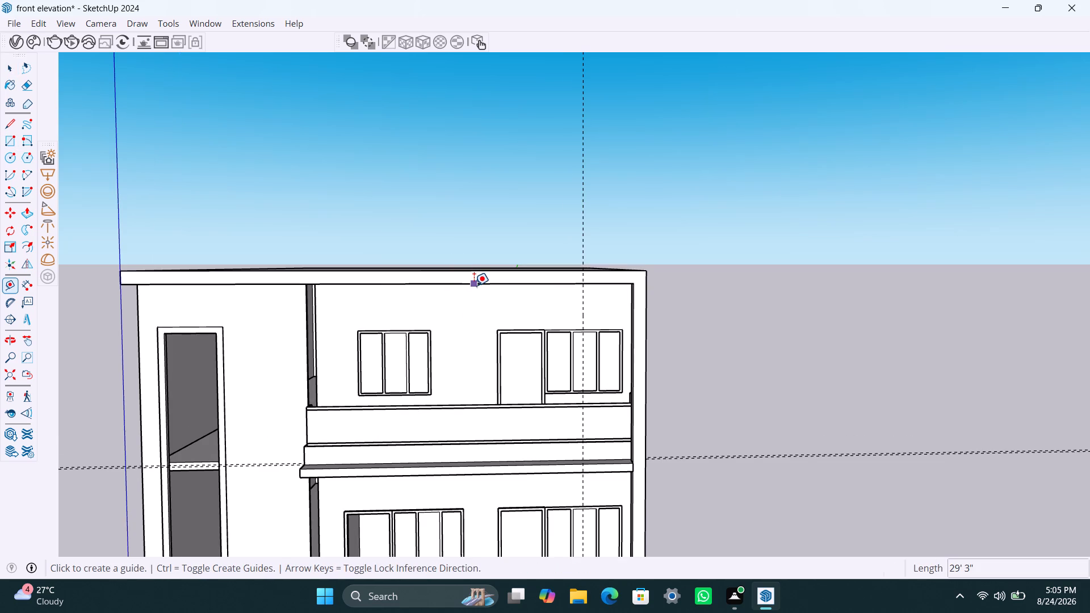
pyautogui.click(474, 285)
pyautogui.write('2"')
pyautogui.press('Return')
pyautogui.press('space')
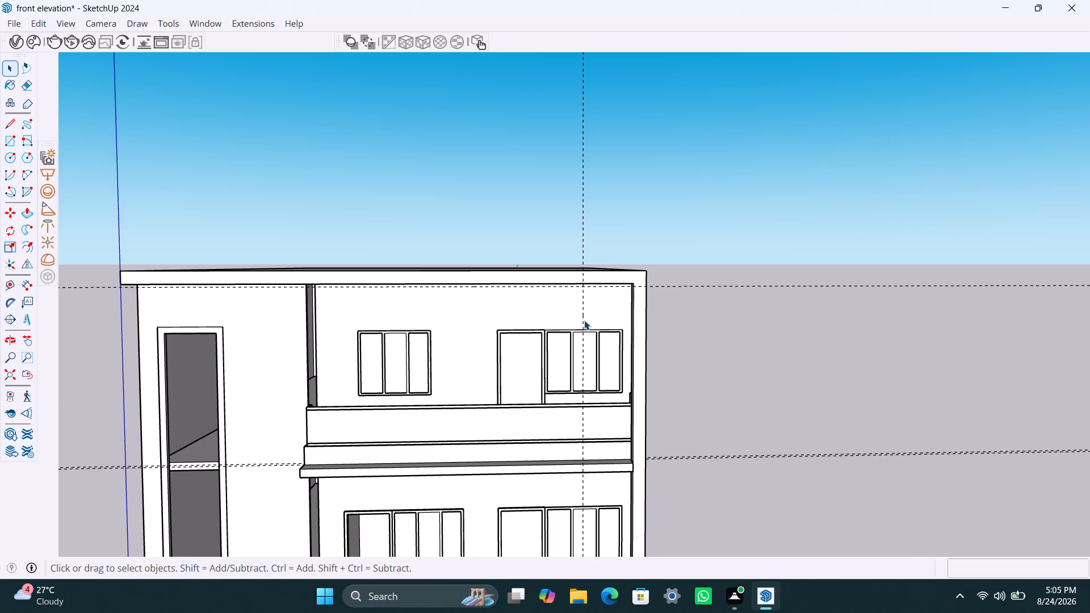
# Draw a tall rectangle from the crossing of the vertical and roof-beam guides down to the corner column's lower inner corner beneath the lower balcony.
pyautogui.press('r')
pyautogui.click(587, 288)
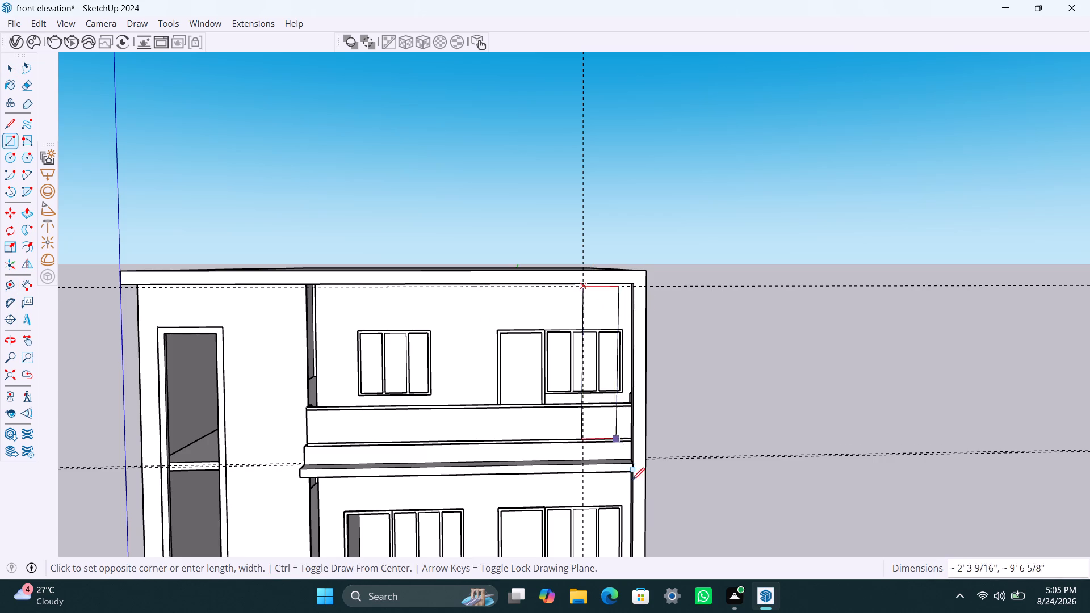
pyautogui.scroll(-4, 633, 490)
pyautogui.keyDown('shift'); pyautogui.moveTo(635, 498); pyautogui.dragTo(630, 251, button='middle'); pyautogui.keyUp('shift')
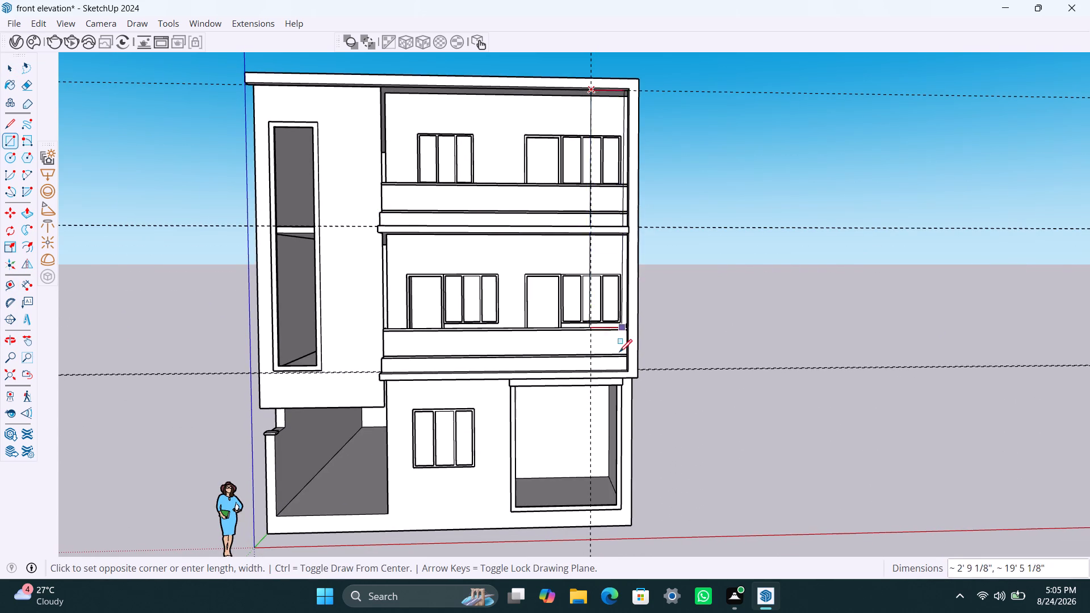
pyautogui.click(628, 371)
pyautogui.press('space')
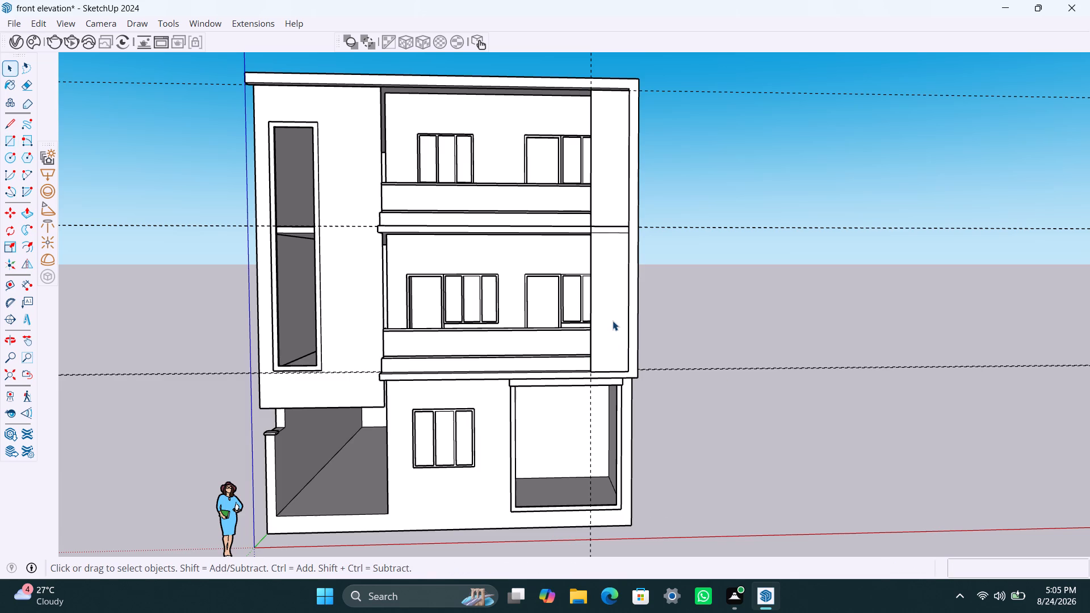
# Make the tall rectangle beside the corner column a group and extrude its face 1".
pyautogui.doubleClick(611, 317)
pyautogui.rightClick(611, 316)
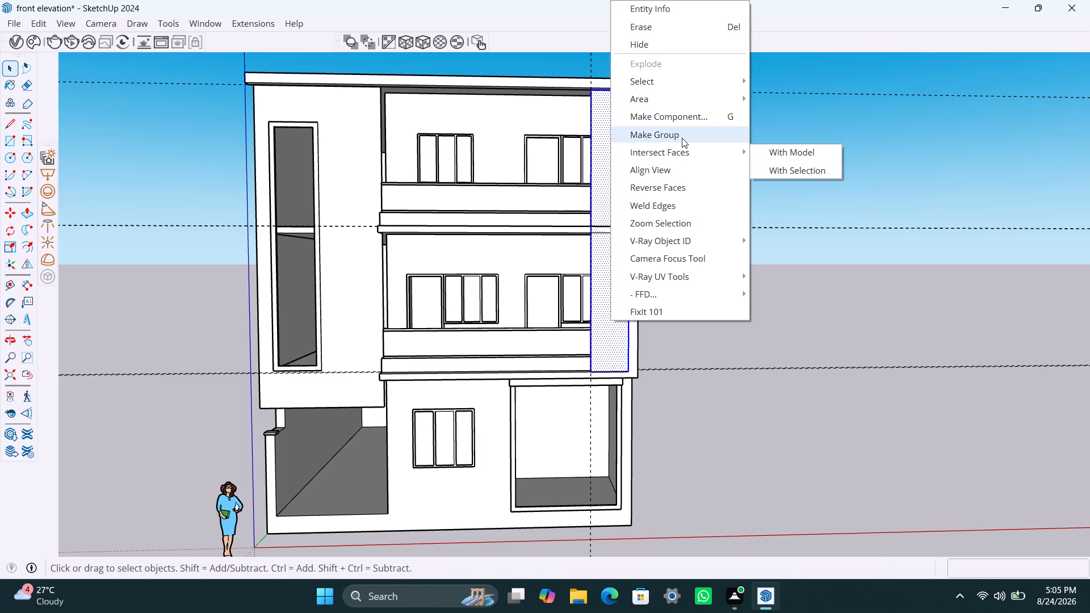
pyautogui.click(682, 138)
pyautogui.tripleClick(609, 325)
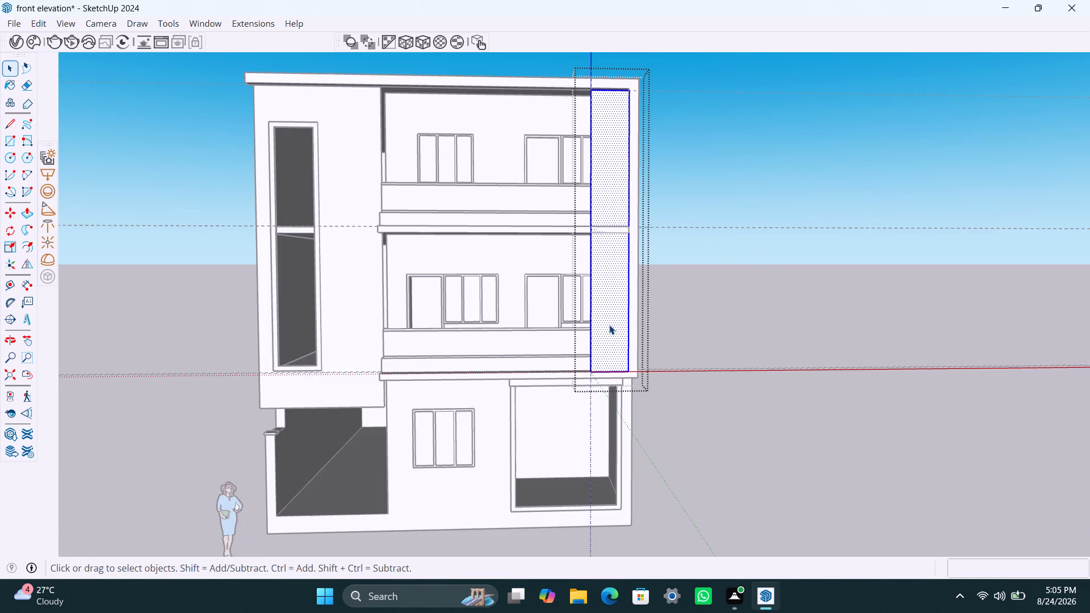
pyautogui.press('p')
pyautogui.click(609, 325)
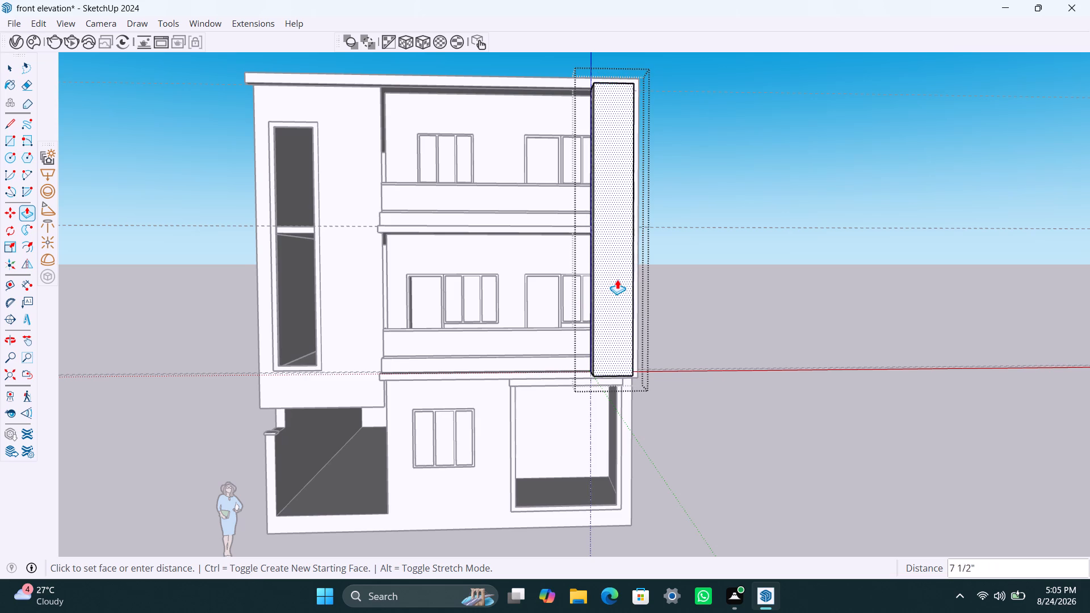
pyautogui.write('1"')
pyautogui.press('Return')
pyautogui.press('space')
pyautogui.click(702, 198)
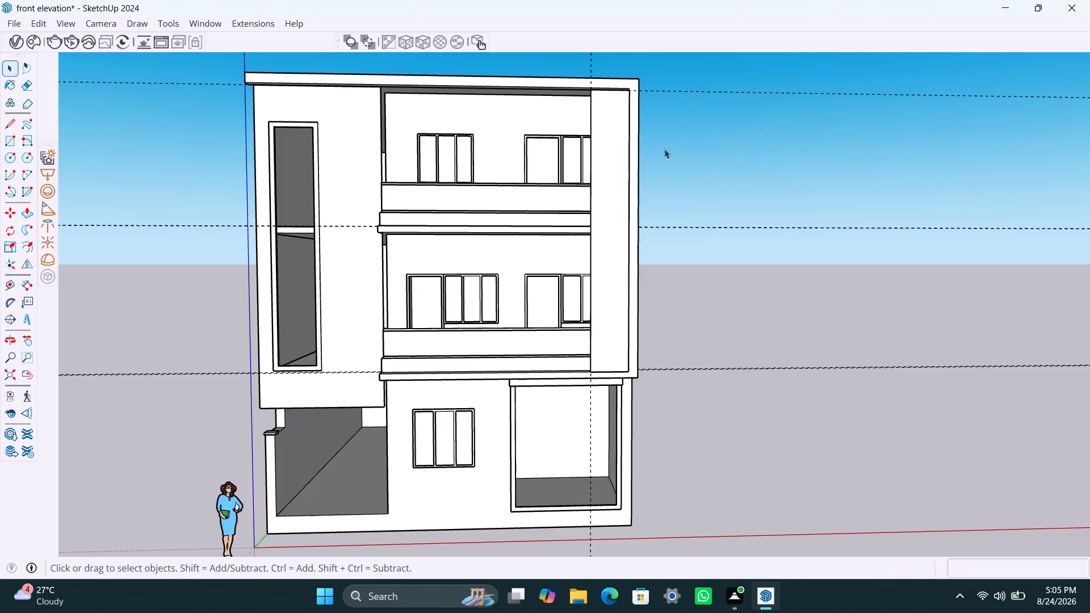
# Examine the lower end of the new vertical panel where it meets the corner column and balcony slab.
pyautogui.scroll(-3, 684, 304)
pyautogui.moveTo(655, 375); pyautogui.dragTo(495, 370, button='middle')
pyautogui.scroll(13, 567, 337)
pyautogui.click(970, 257)
pyautogui.click(522, 356)
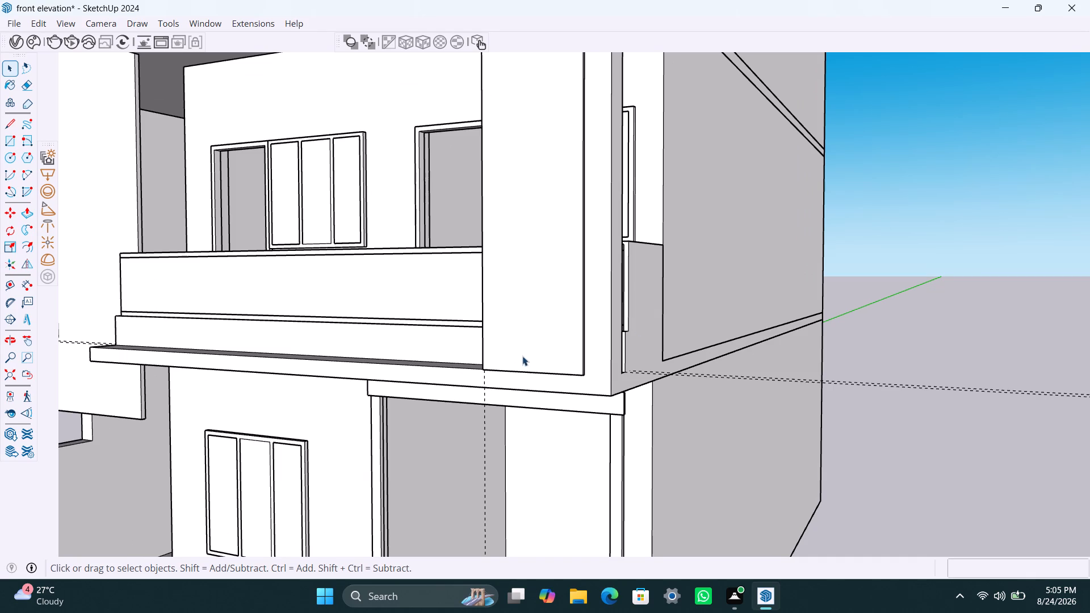
pyautogui.scroll(-12, 513, 344)
pyautogui.moveTo(521, 354); pyautogui.dragTo(623, 359, button='middle')
pyautogui.scroll(-1, 524, 354)
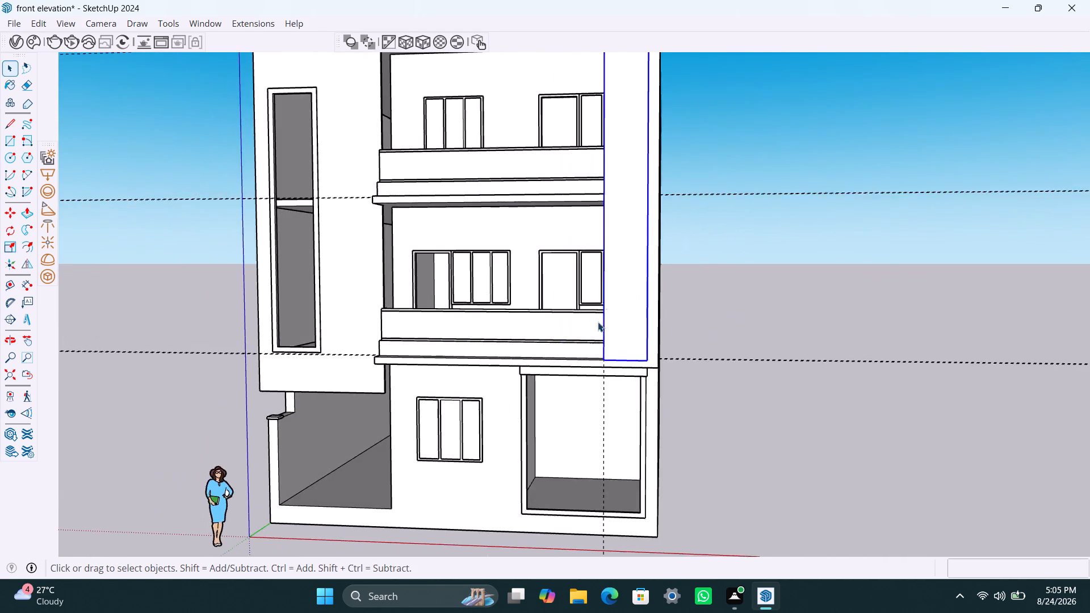
# Draw a strip about 29' 3" by 2" under the roof beam, from its outer lower corner to the corner column's inner edge.
pyautogui.scroll(-5, 603, 301)
pyautogui.moveTo(559, 197); pyautogui.dragTo(577, 220, button='middle')
pyautogui.scroll(9, 468, 157)
pyautogui.moveTo(469, 160); pyautogui.dragTo(476, 173, button='middle')
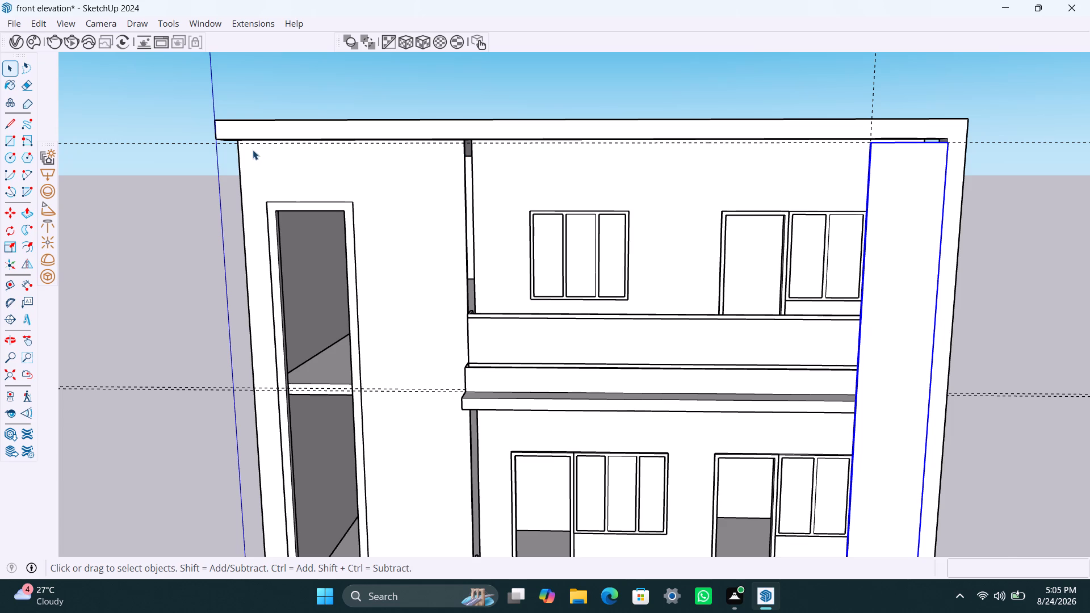
pyautogui.scroll(1, 249, 150)
pyautogui.moveTo(250, 152); pyautogui.dragTo(305, 156, button='middle')
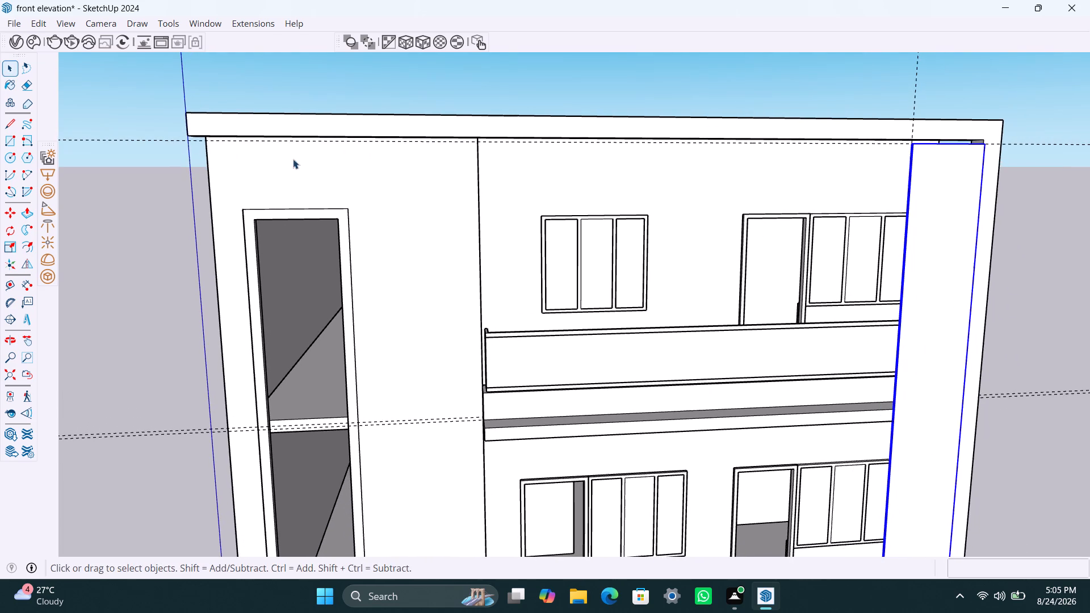
pyautogui.press('r')
pyautogui.scroll(7, 195, 137)
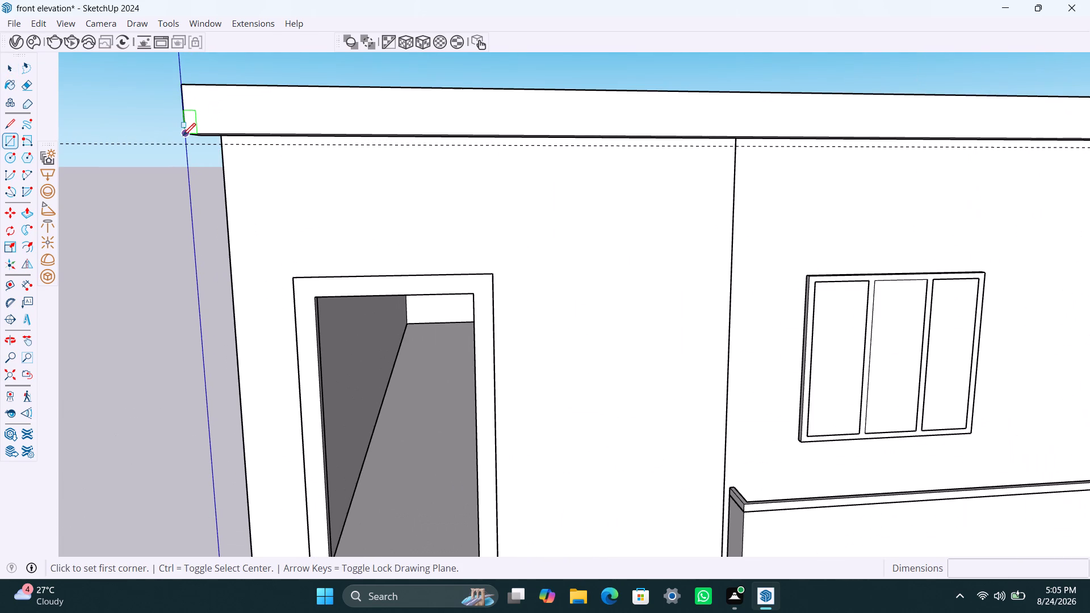
pyautogui.click(183, 134)
pyautogui.scroll(-5, 274, 153)
pyautogui.scroll(-16, 322, 148)
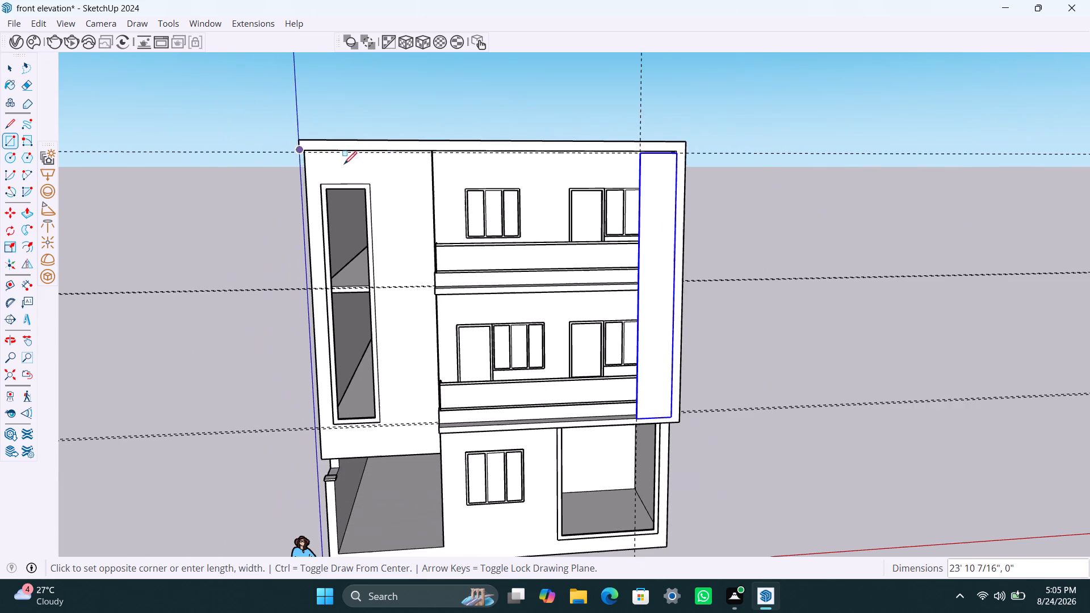
pyautogui.moveTo(401, 164); pyautogui.dragTo(248, 169, button='middle')
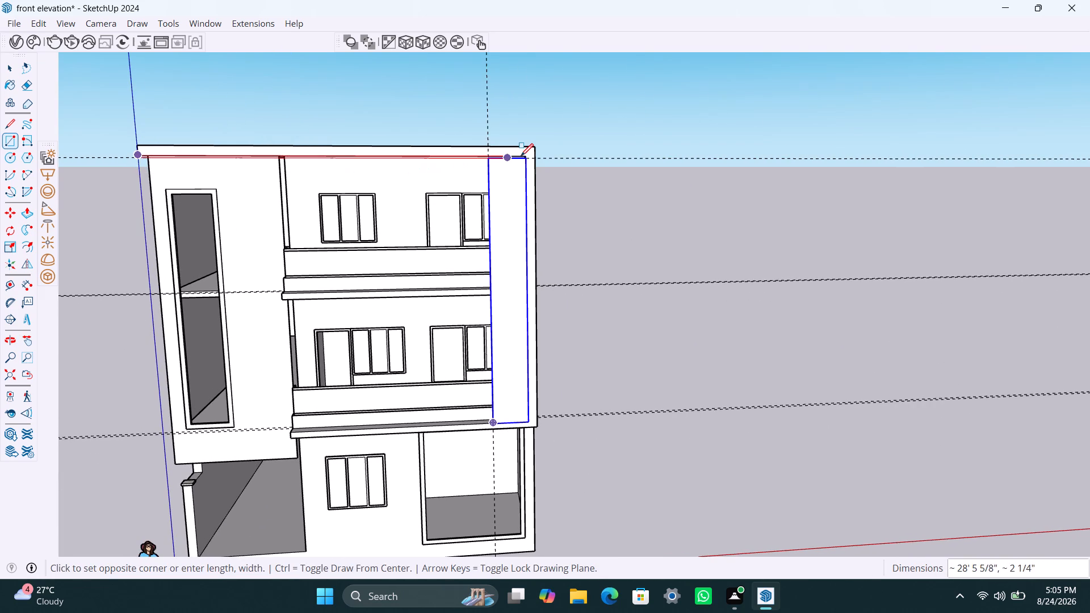
pyautogui.scroll(20, 525, 156)
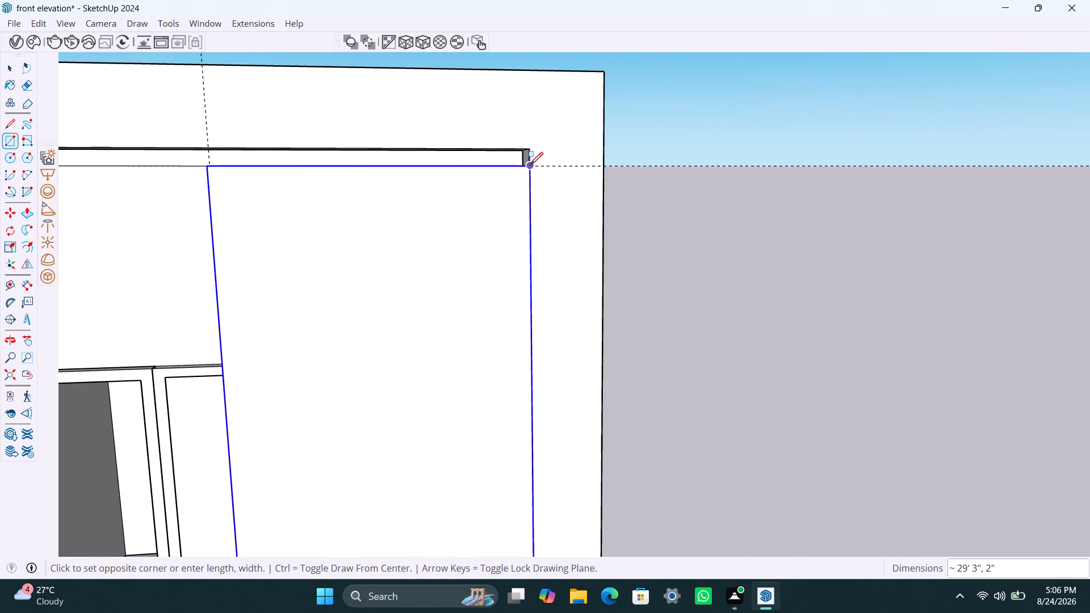
pyautogui.click(531, 169)
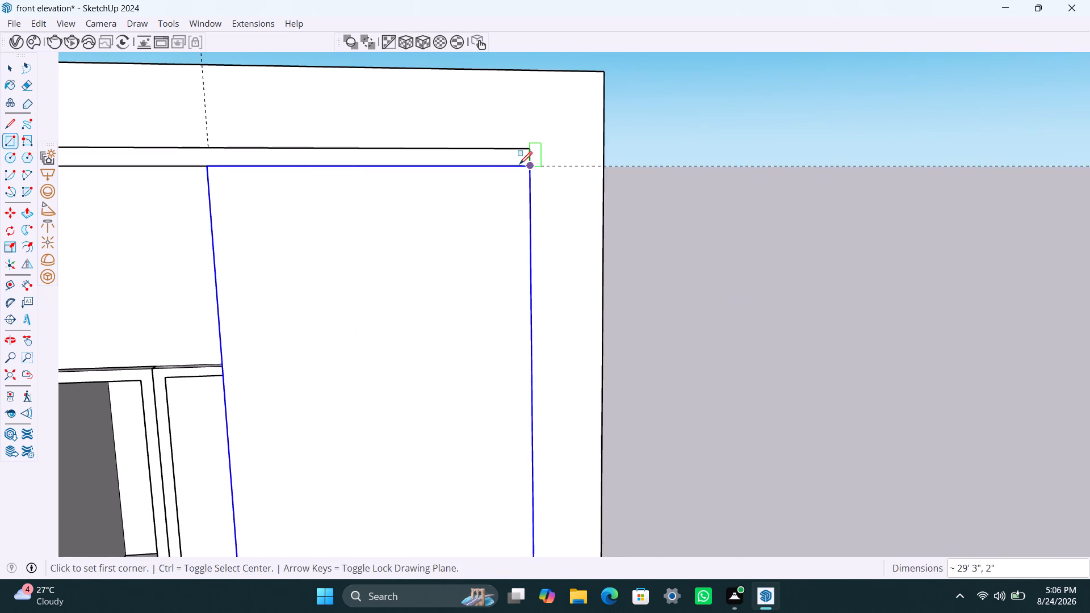
# Make the strip under the roof beam a group and extrude its face 1".
pyautogui.press('space')
pyautogui.doubleClick(493, 161)
pyautogui.rightClick(493, 161)
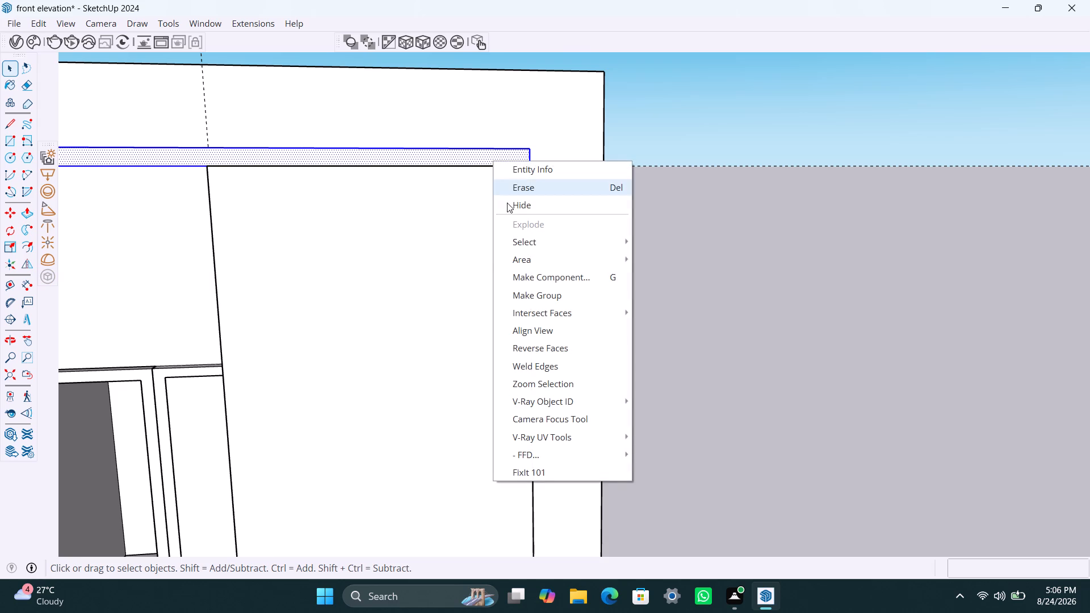
pyautogui.click(539, 291)
pyautogui.tripleClick(481, 156)
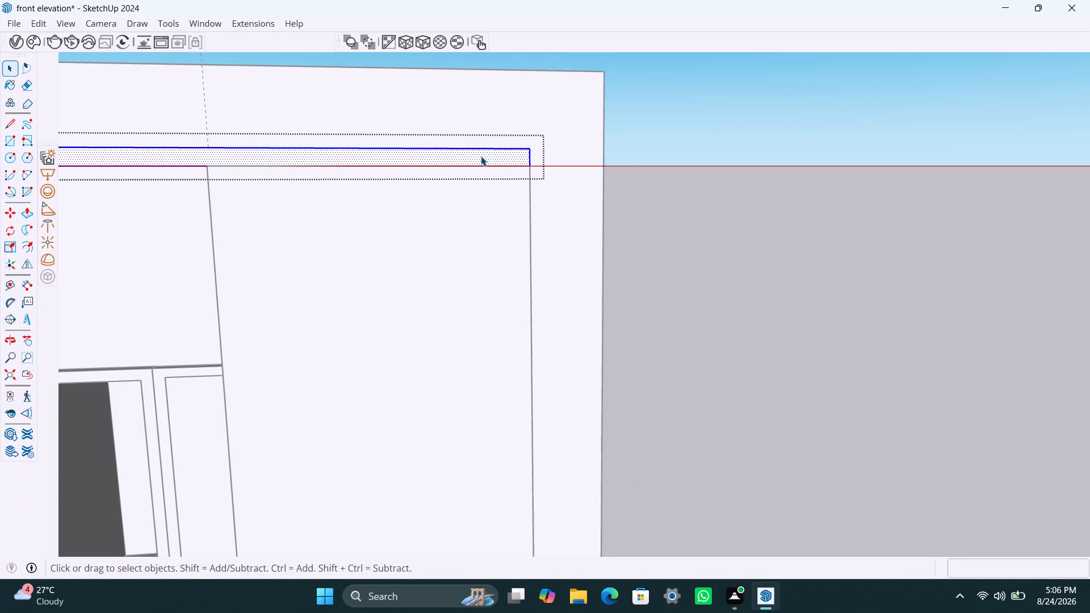
pyautogui.press('p')
pyautogui.click(481, 156)
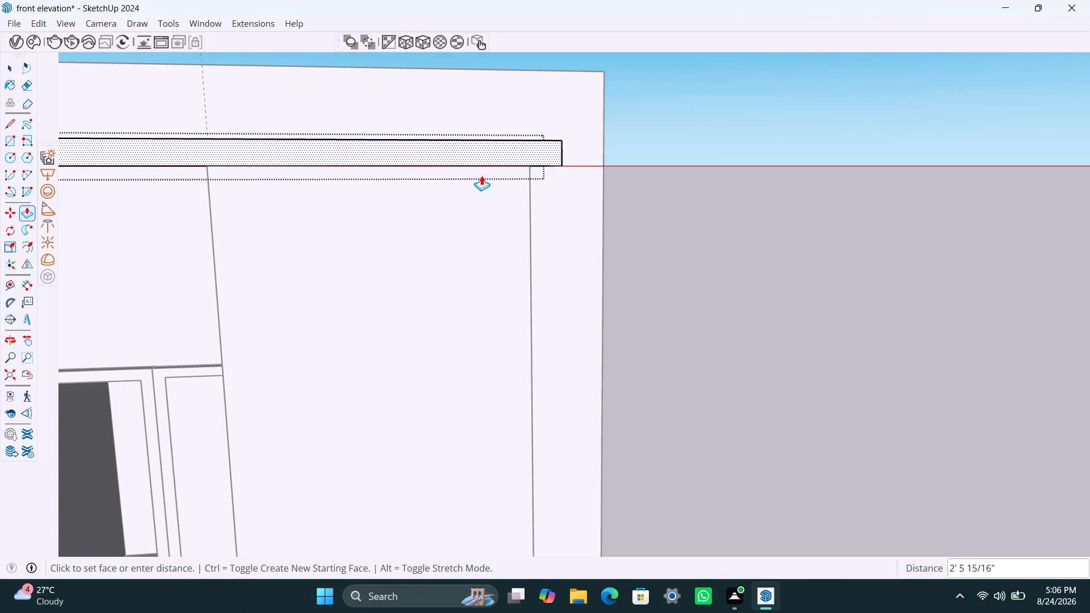
pyautogui.write('1"')
pyautogui.press('Return')
pyautogui.press('space')
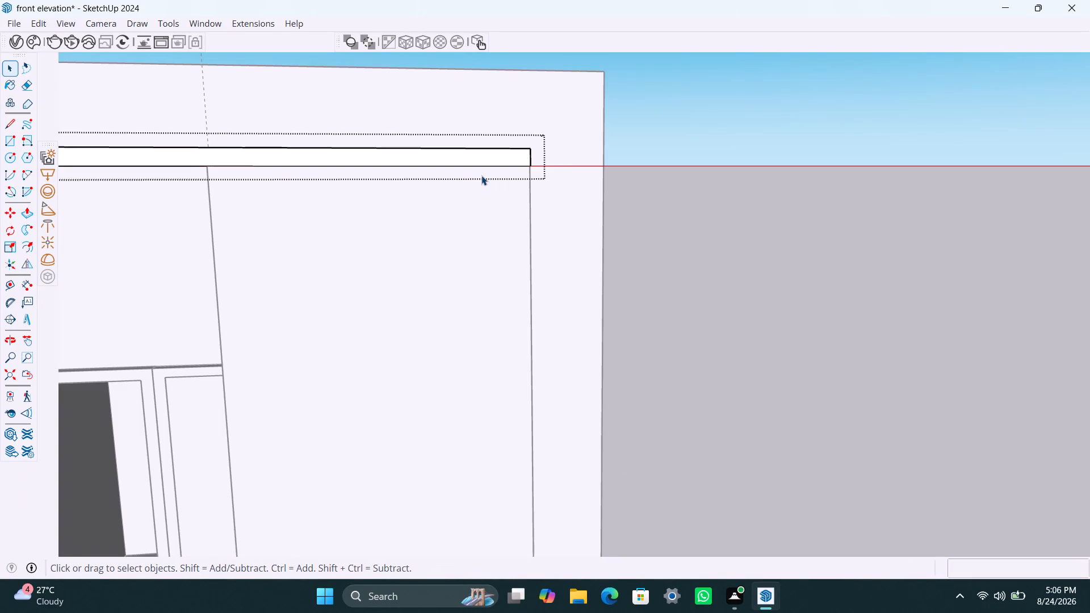
pyautogui.click(745, 130)
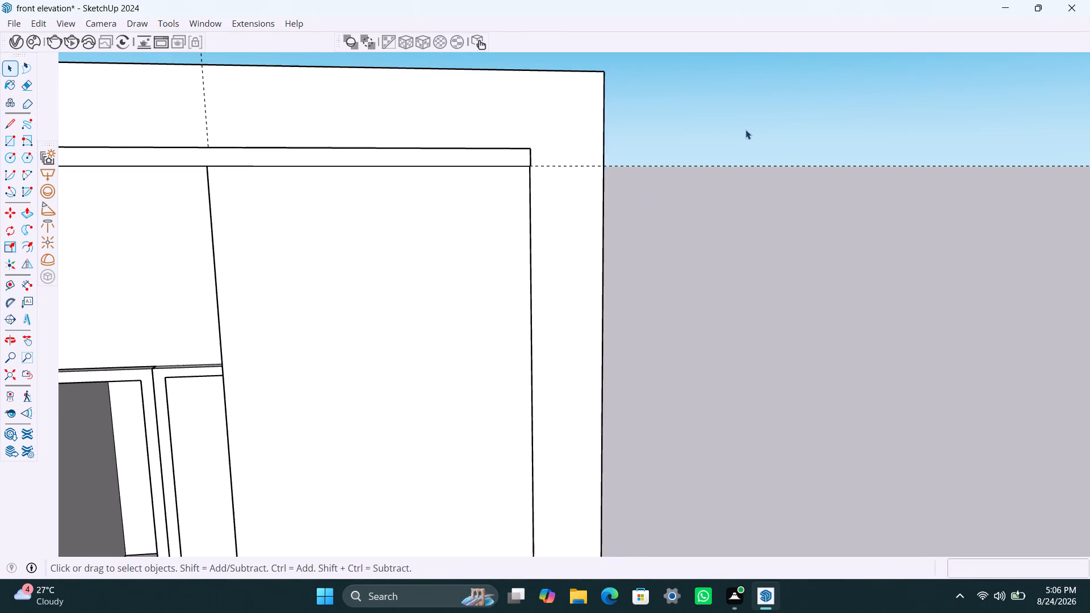
# Save the model.
pyautogui.scroll(-16, 664, 272)
pyautogui.moveTo(536, 299); pyautogui.dragTo(510, 283, button='middle')
pyautogui.click(774, 189)
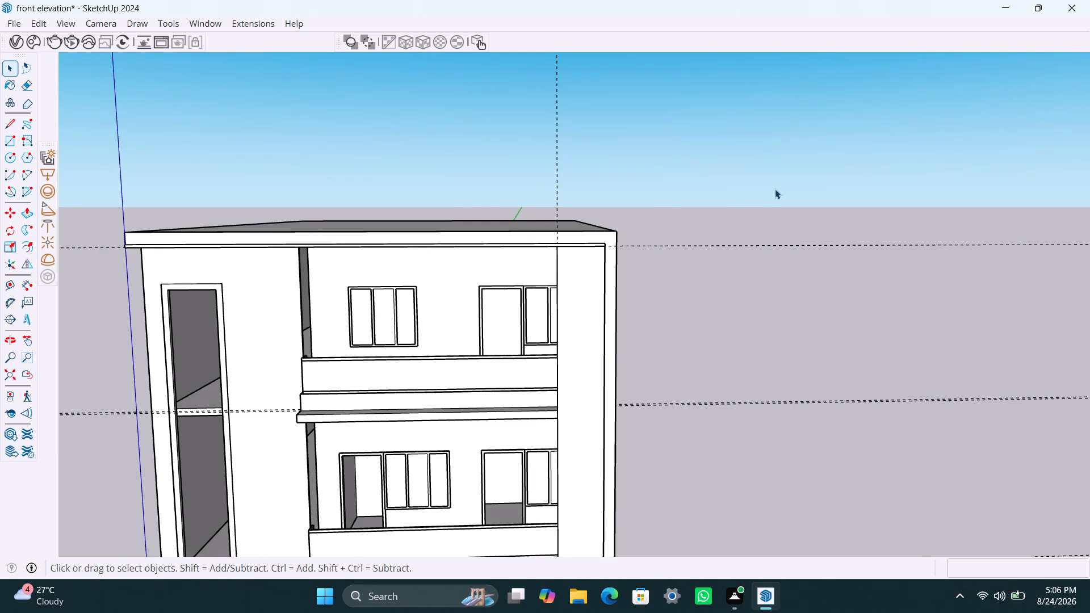
pyautogui.scroll(-5, 618, 292)
pyautogui.moveTo(529, 315); pyautogui.dragTo(534, 297, button='middle')
pyautogui.hotkey('ctrl', 's')
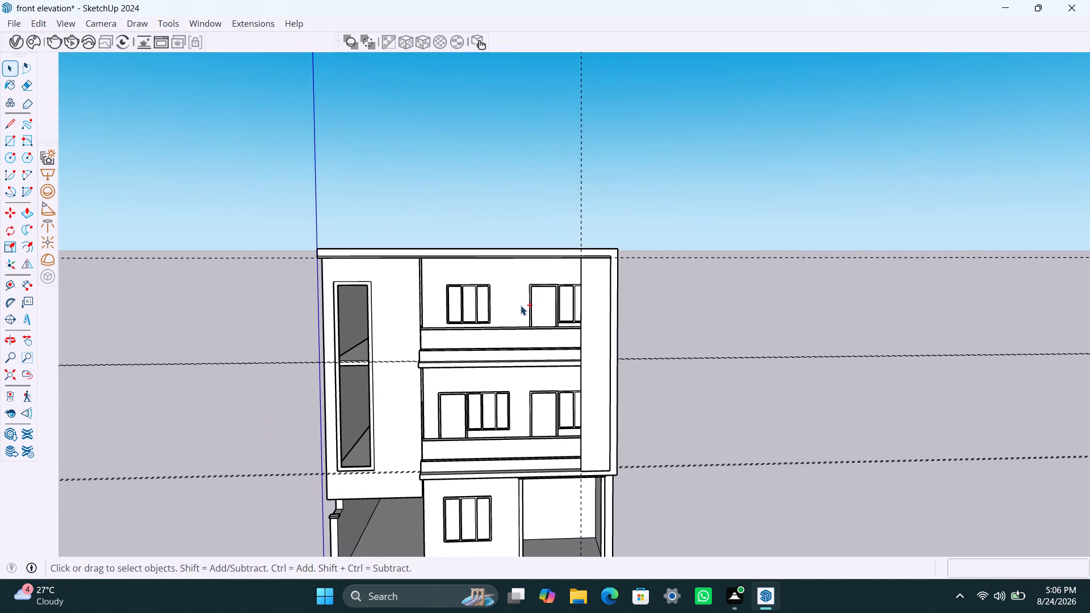
pyautogui.press('space')
# Draw a rectangle about 16' 10" by 6" over the upper balcony slab's front edge, ending at the vertical panel, and make it a group.
pyautogui.scroll(10, 419, 359)
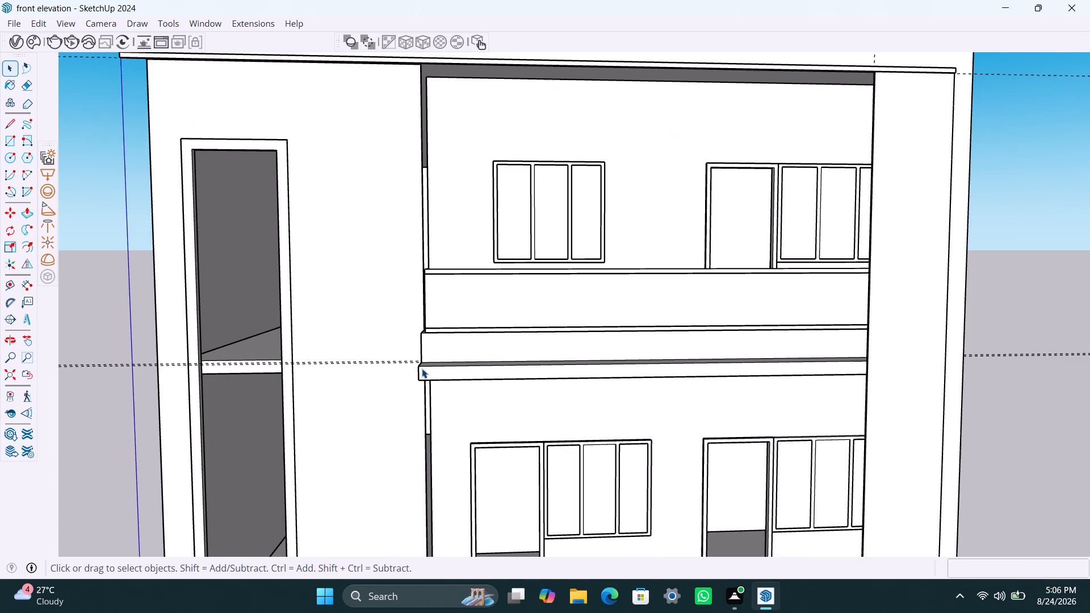
pyautogui.scroll(1, 445, 377)
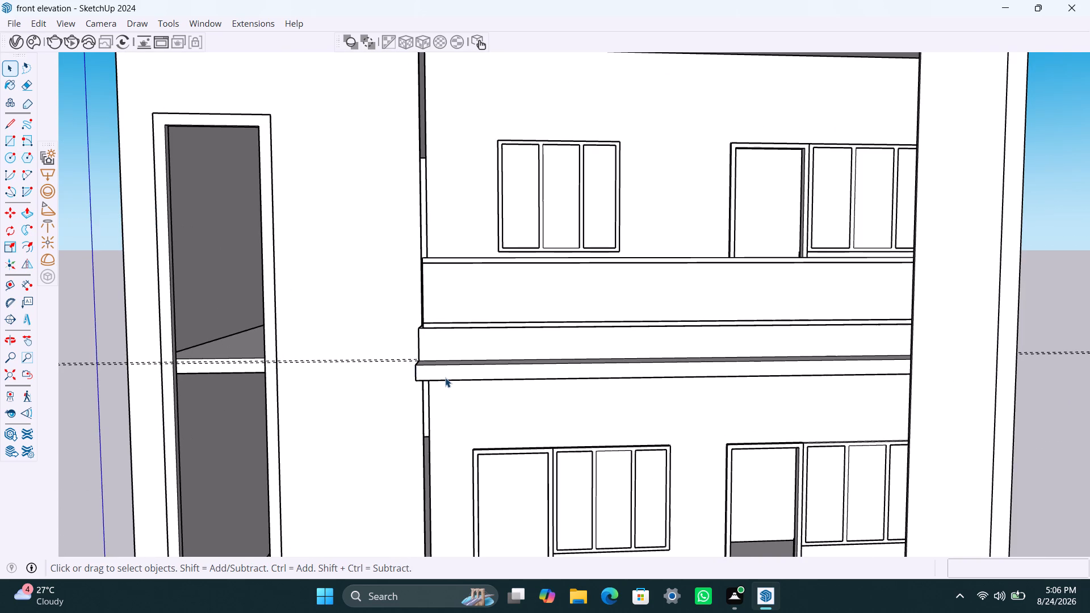
pyautogui.press('r')
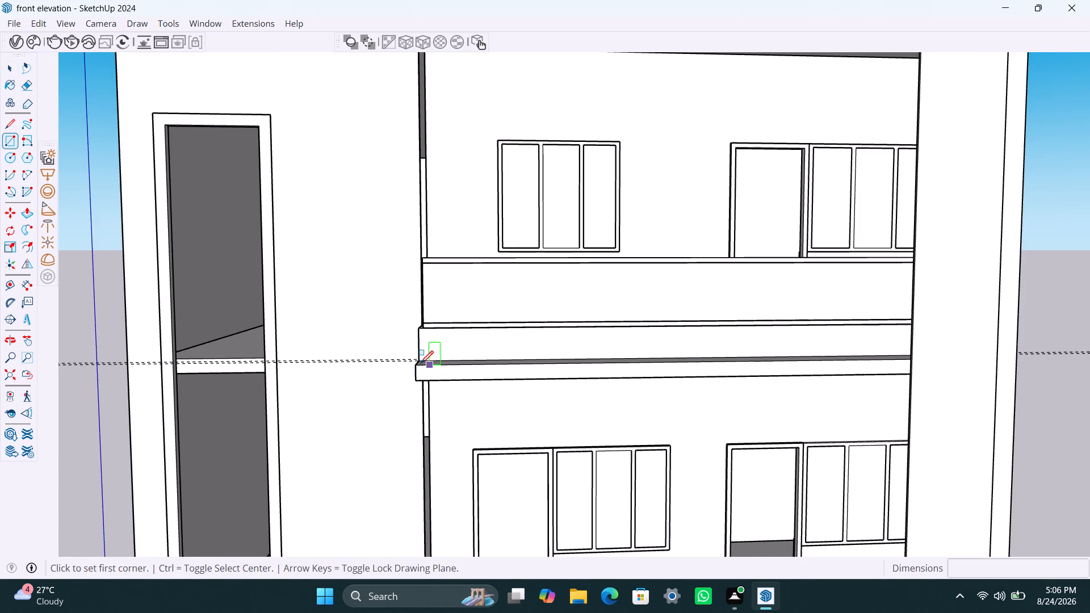
pyautogui.click(420, 363)
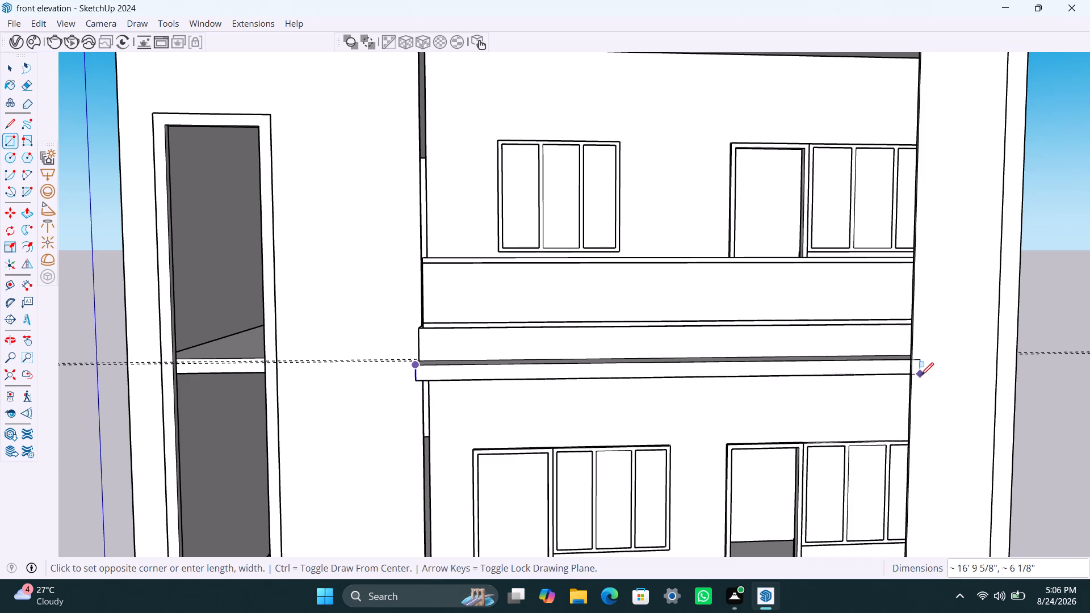
pyautogui.click(921, 375)
pyautogui.press('space')
pyautogui.doubleClick(902, 368)
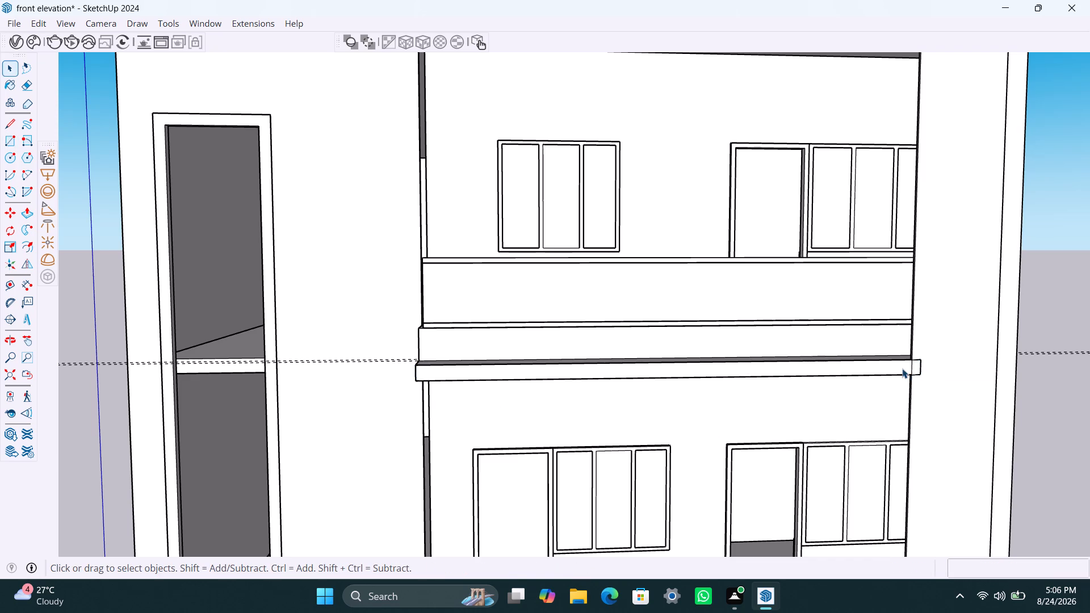
pyautogui.rightClick(902, 368)
pyautogui.click(957, 183)
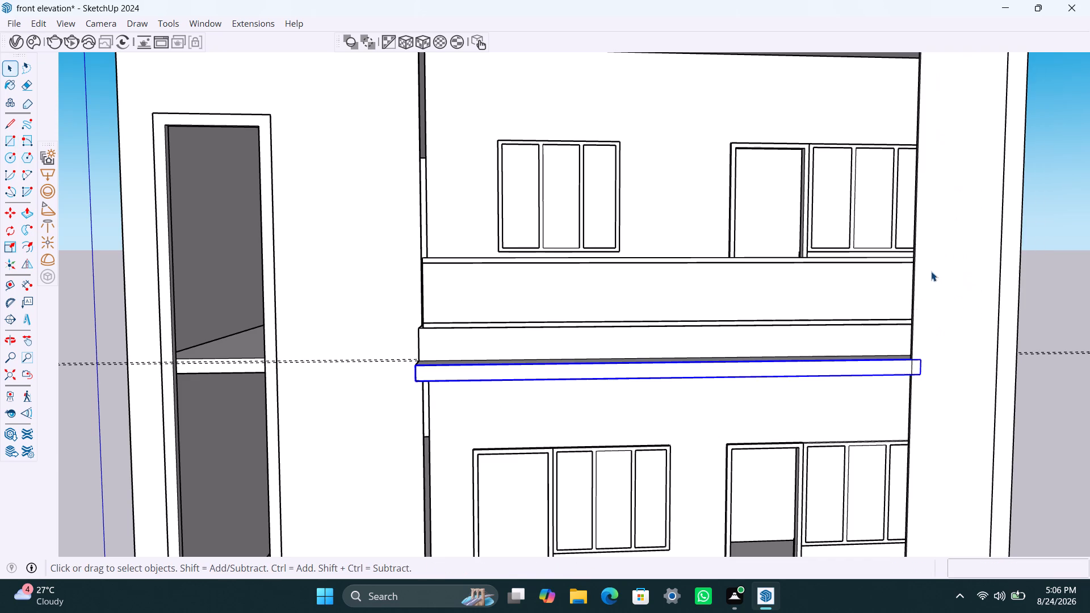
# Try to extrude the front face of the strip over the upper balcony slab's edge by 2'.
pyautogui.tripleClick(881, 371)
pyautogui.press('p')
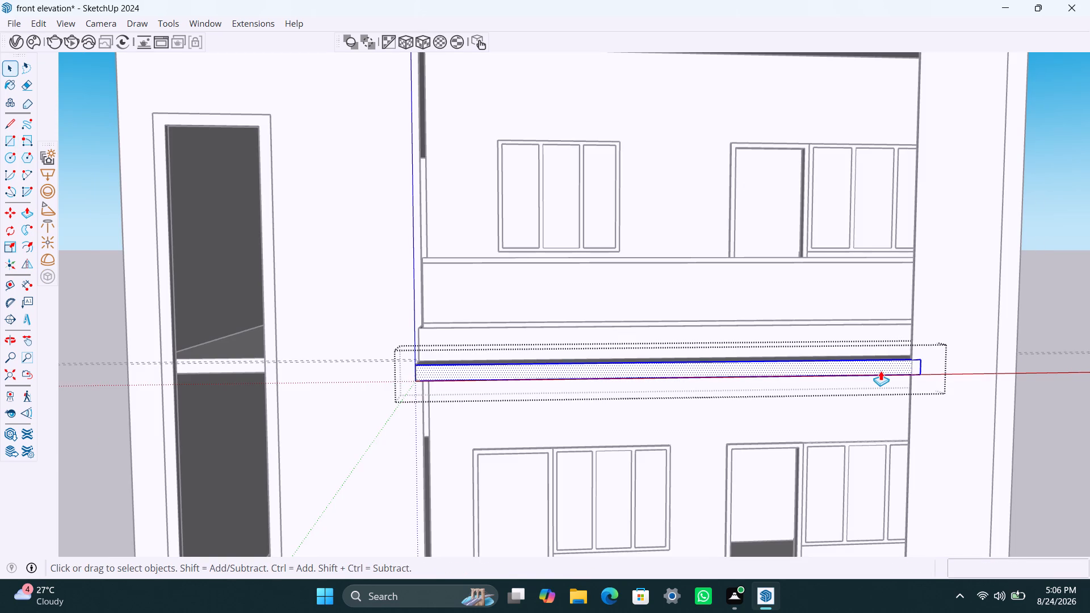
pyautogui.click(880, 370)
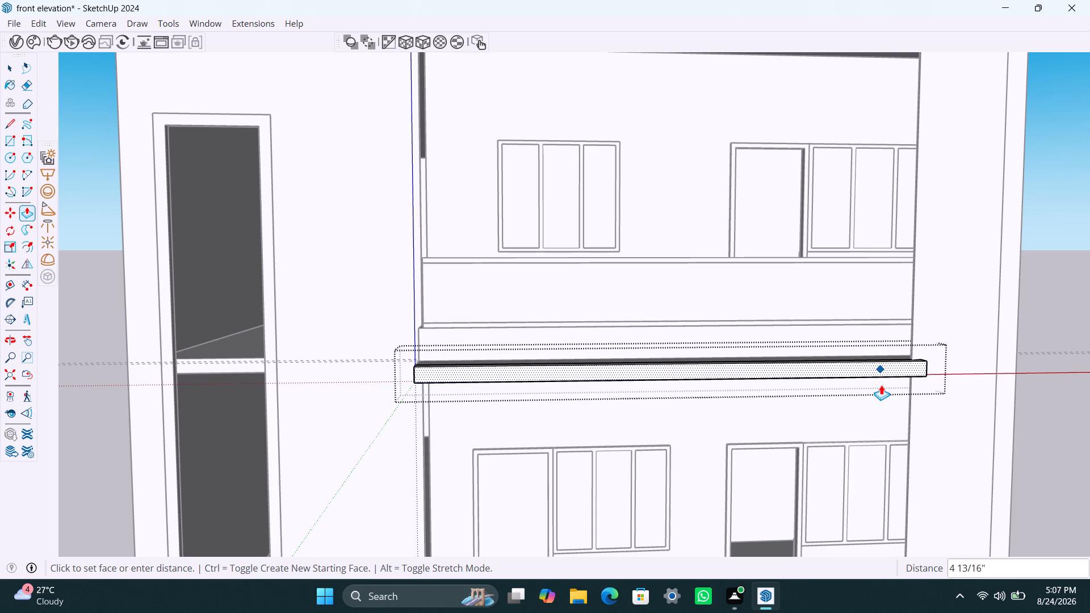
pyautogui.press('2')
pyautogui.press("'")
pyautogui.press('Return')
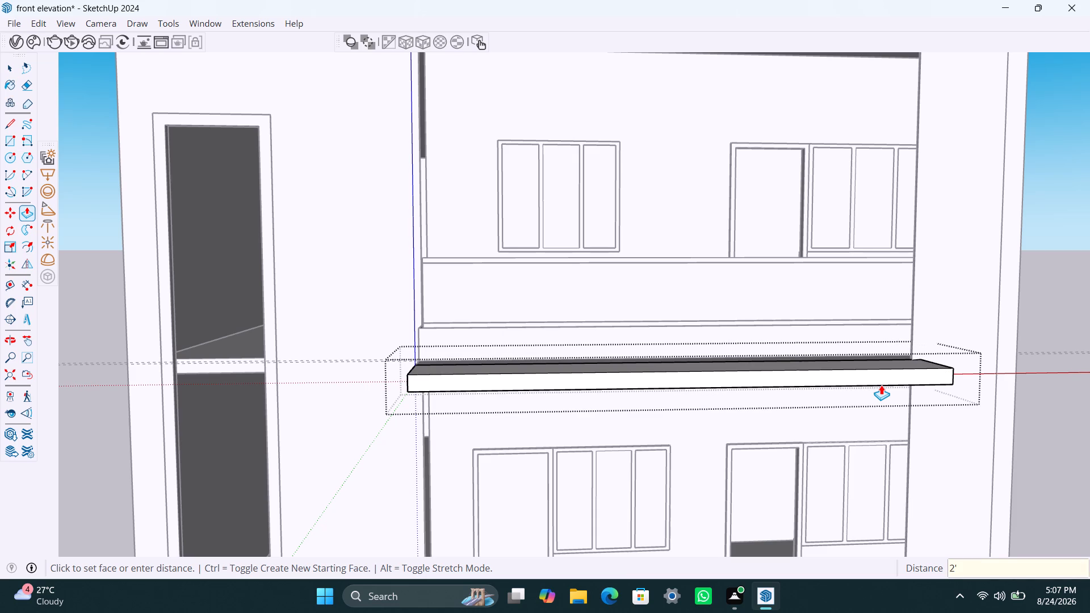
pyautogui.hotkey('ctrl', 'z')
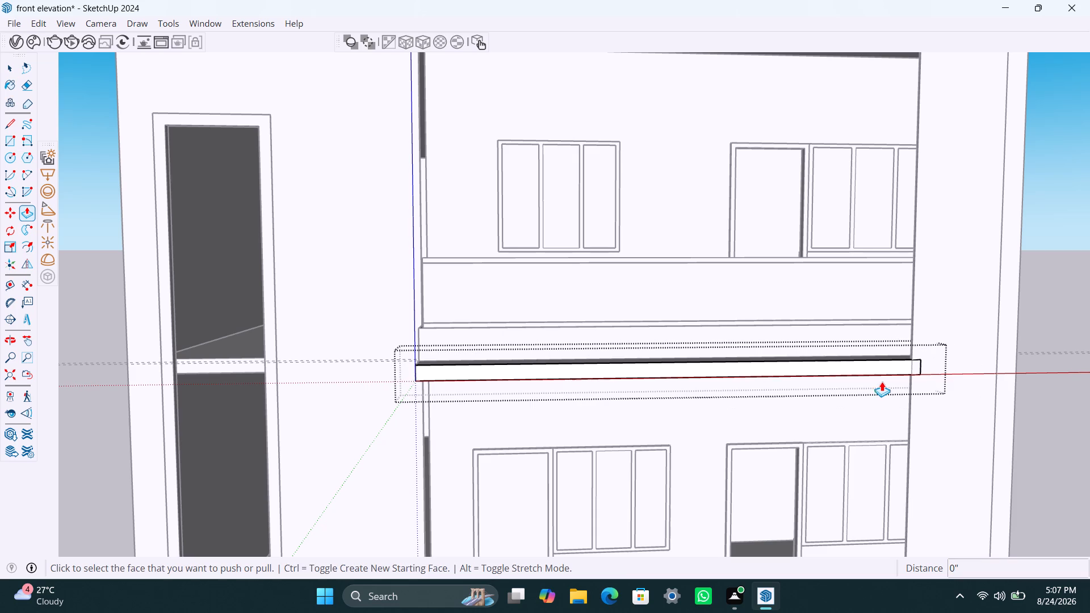
# Extrude the front face of the strip over the upper balcony slab's edge by 2".
pyautogui.click(886, 359)
pyautogui.click(890, 363)
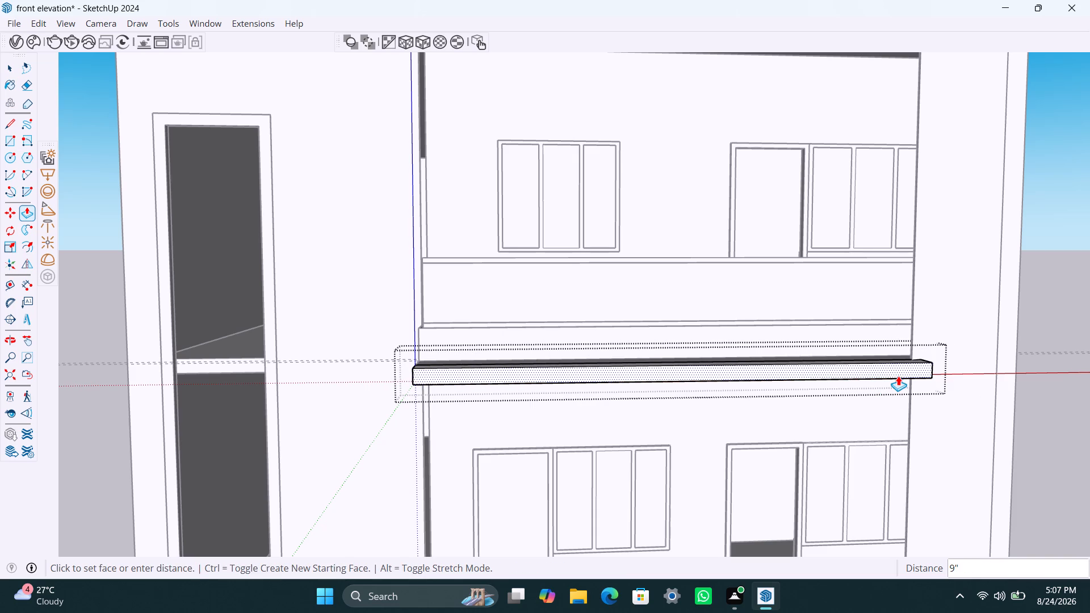
pyautogui.write('2"')
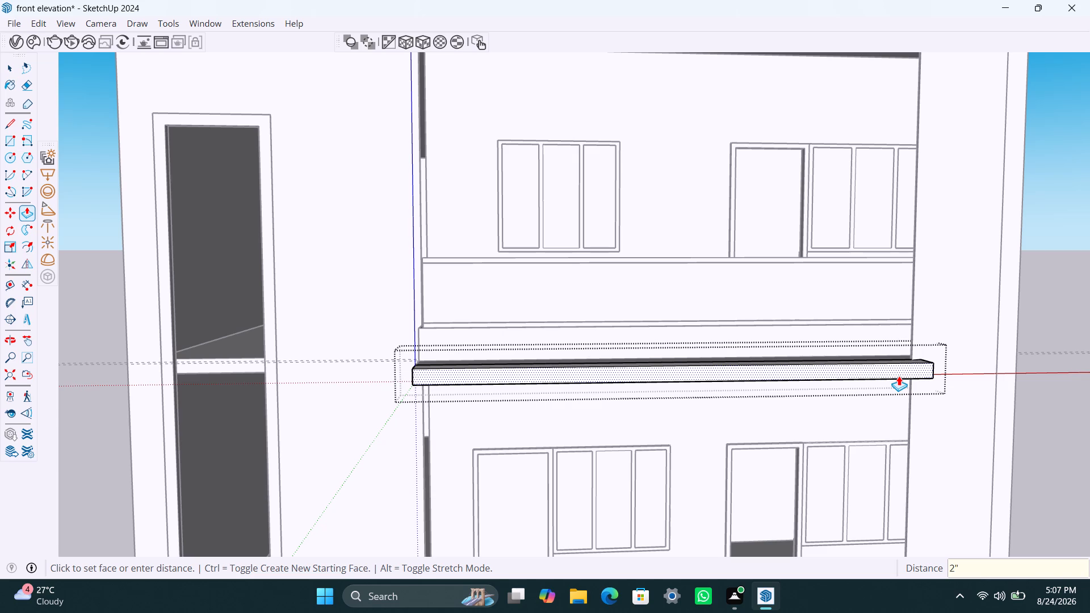
pyautogui.press('Return')
pyautogui.press('space')
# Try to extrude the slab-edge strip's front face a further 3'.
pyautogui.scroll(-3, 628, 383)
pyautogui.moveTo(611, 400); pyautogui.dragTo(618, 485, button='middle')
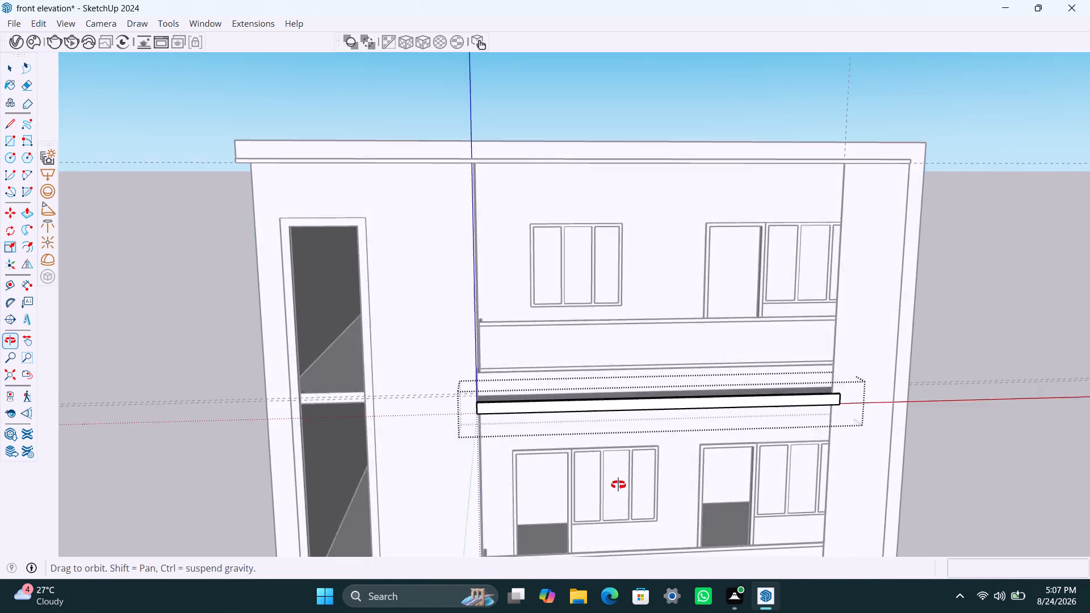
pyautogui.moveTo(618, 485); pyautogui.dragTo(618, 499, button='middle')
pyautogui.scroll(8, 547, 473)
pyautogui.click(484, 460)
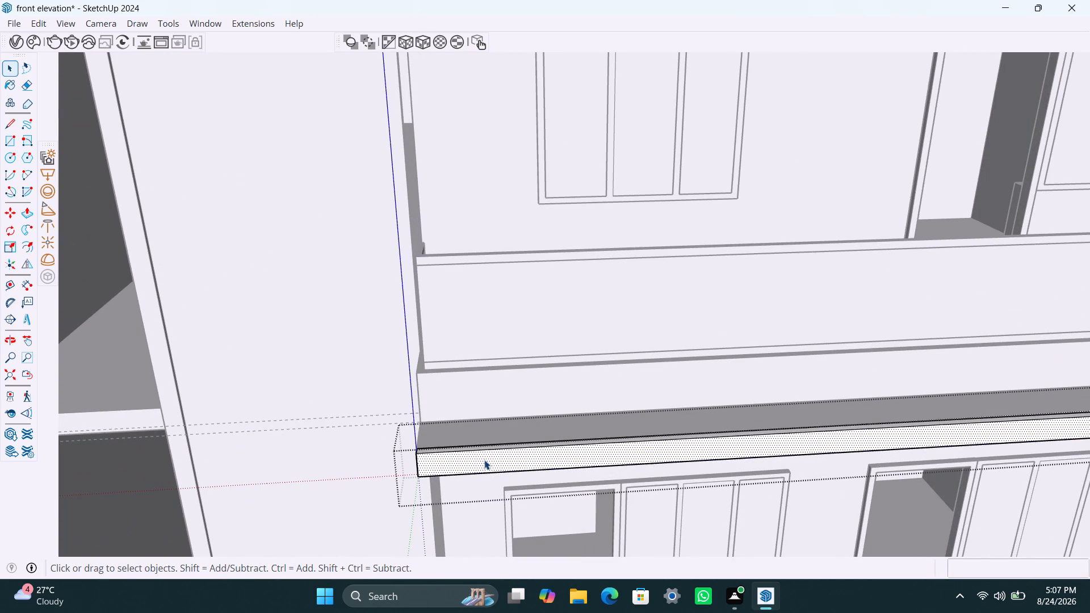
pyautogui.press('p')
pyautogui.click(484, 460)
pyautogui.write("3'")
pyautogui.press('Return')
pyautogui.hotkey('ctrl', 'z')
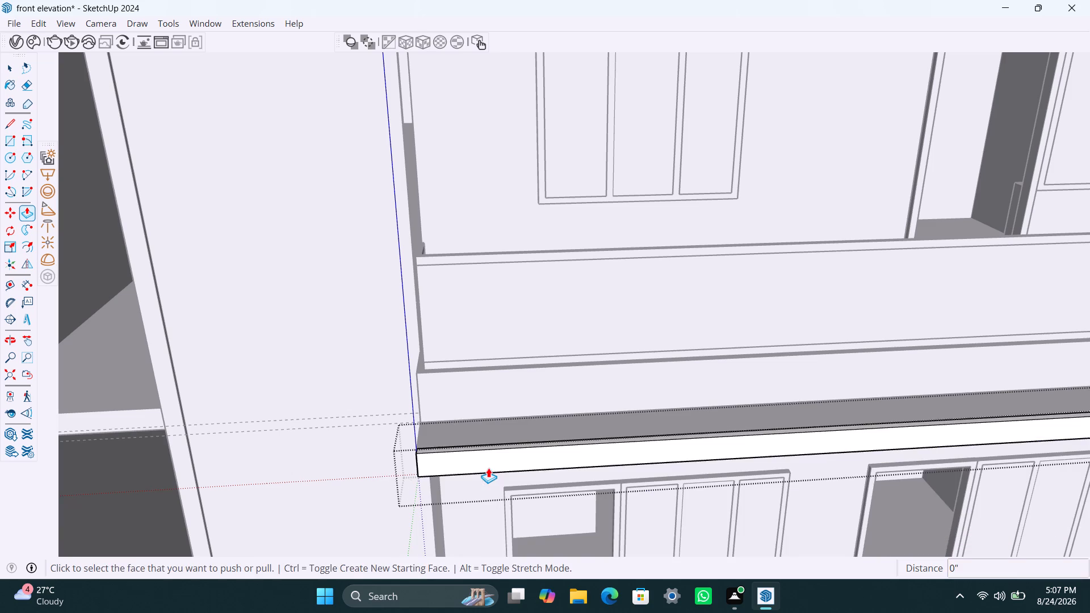
# Extrude the slab-edge strip's front face a further 3".
pyautogui.click(493, 459)
pyautogui.write('3"')
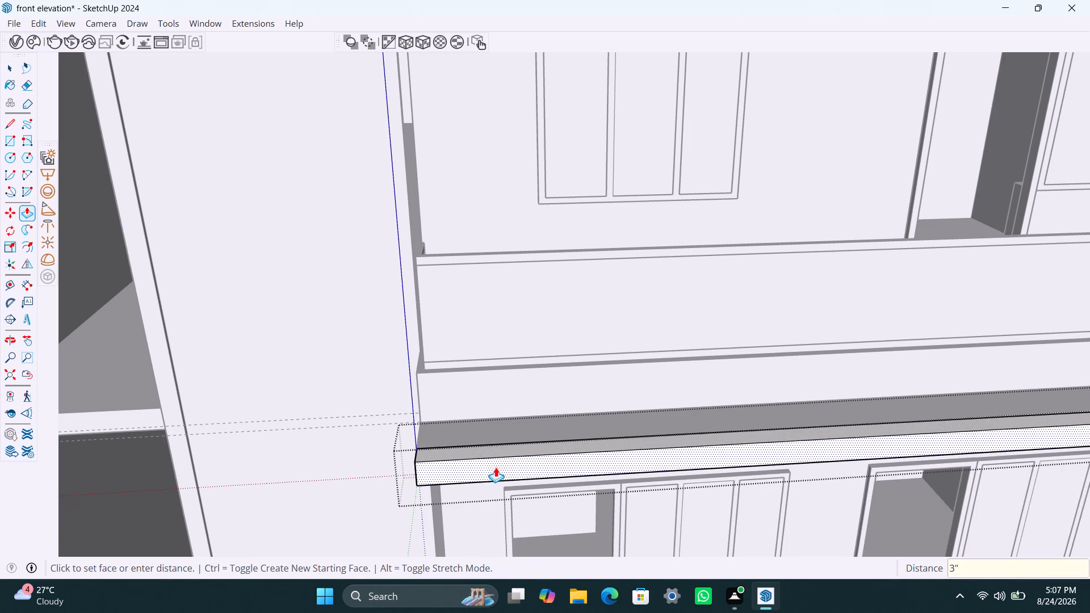
pyautogui.press('Return')
pyautogui.press('space')
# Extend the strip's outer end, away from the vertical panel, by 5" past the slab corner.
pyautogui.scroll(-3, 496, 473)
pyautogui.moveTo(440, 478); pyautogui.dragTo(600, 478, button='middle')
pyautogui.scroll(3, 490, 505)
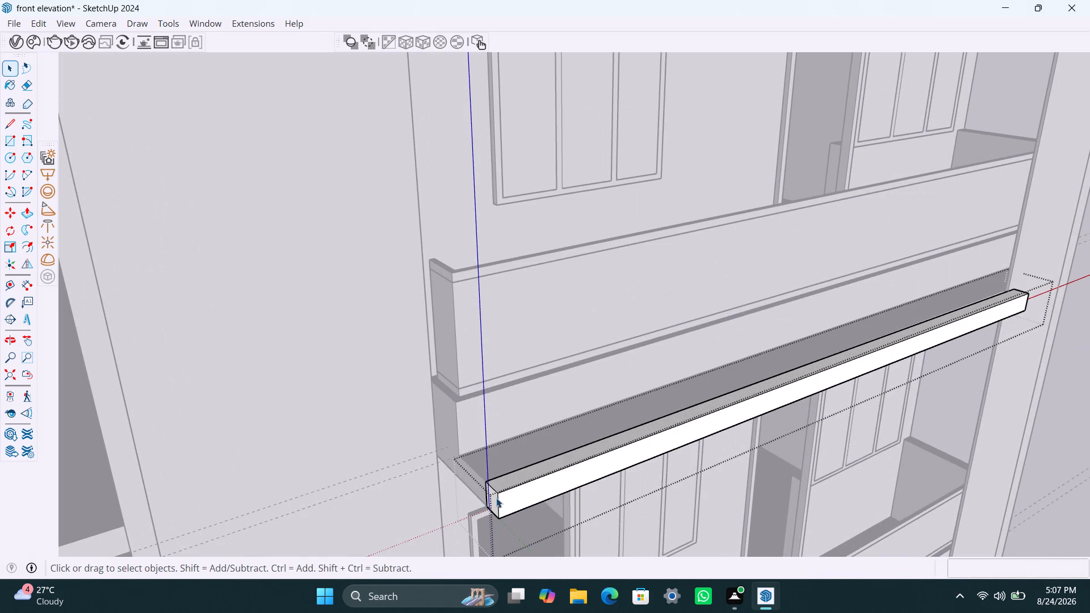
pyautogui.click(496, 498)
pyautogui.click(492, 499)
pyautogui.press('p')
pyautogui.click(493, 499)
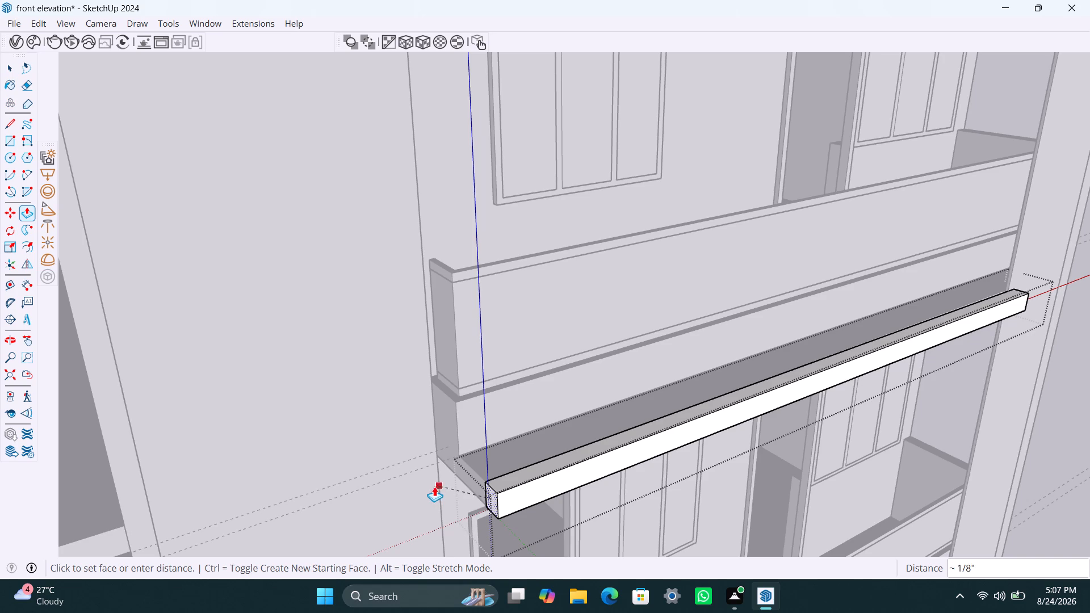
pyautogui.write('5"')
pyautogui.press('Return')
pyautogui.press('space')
# Push the strip's other end back flush with the vertical panel's edge.
pyautogui.scroll(-4, 451, 460)
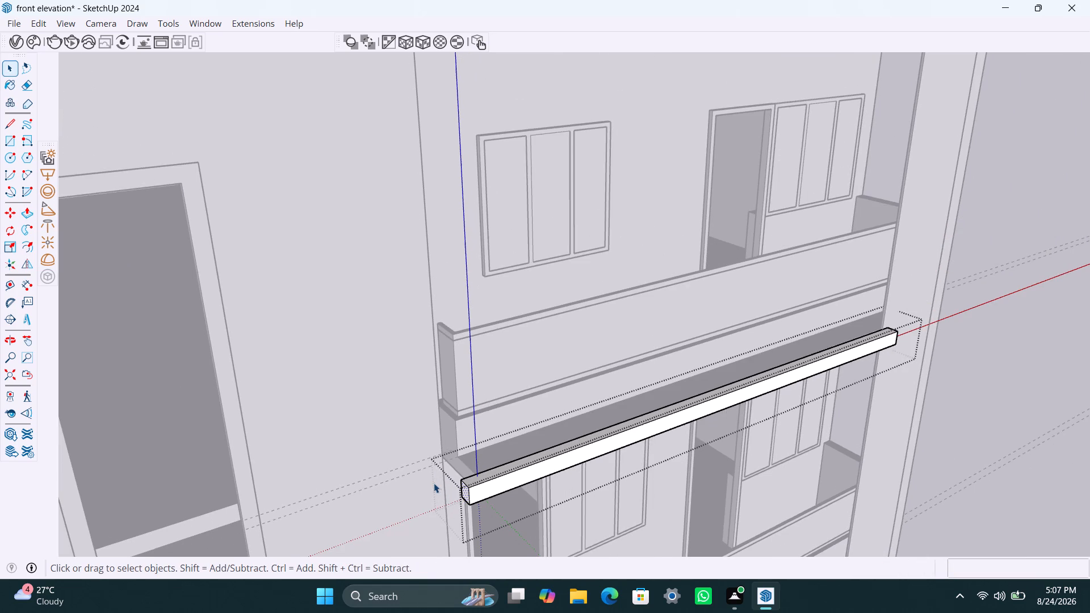
pyautogui.moveTo(493, 482); pyautogui.dragTo(299, 427, button='middle')
pyautogui.scroll(-2, 684, 458)
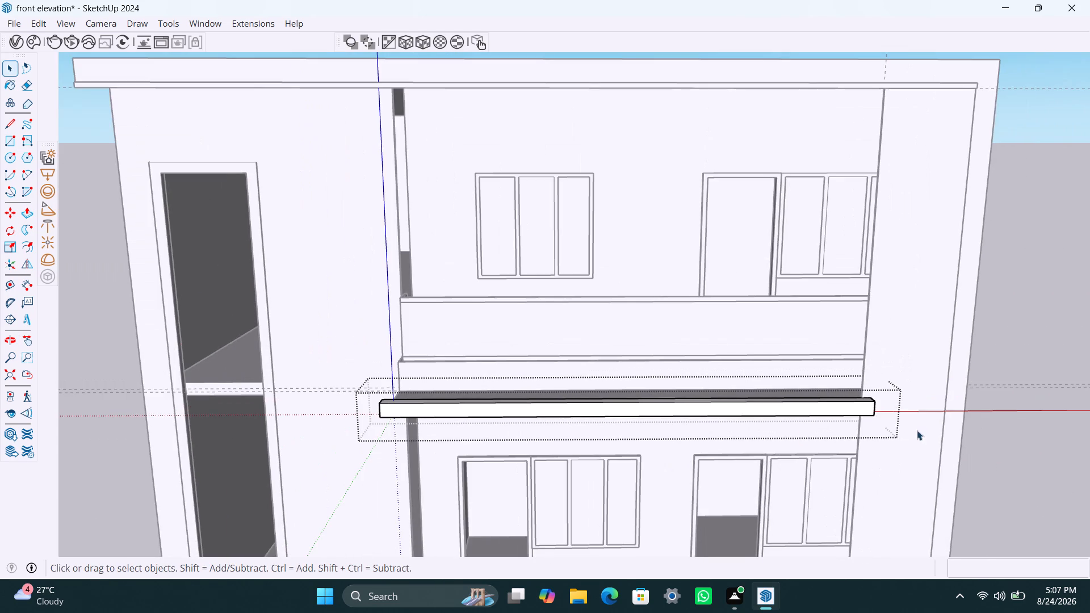
pyautogui.moveTo(913, 429); pyautogui.dragTo(797, 409, button='middle')
pyautogui.scroll(3, 866, 431)
pyautogui.moveTo(918, 444); pyautogui.dragTo(785, 419, button='middle')
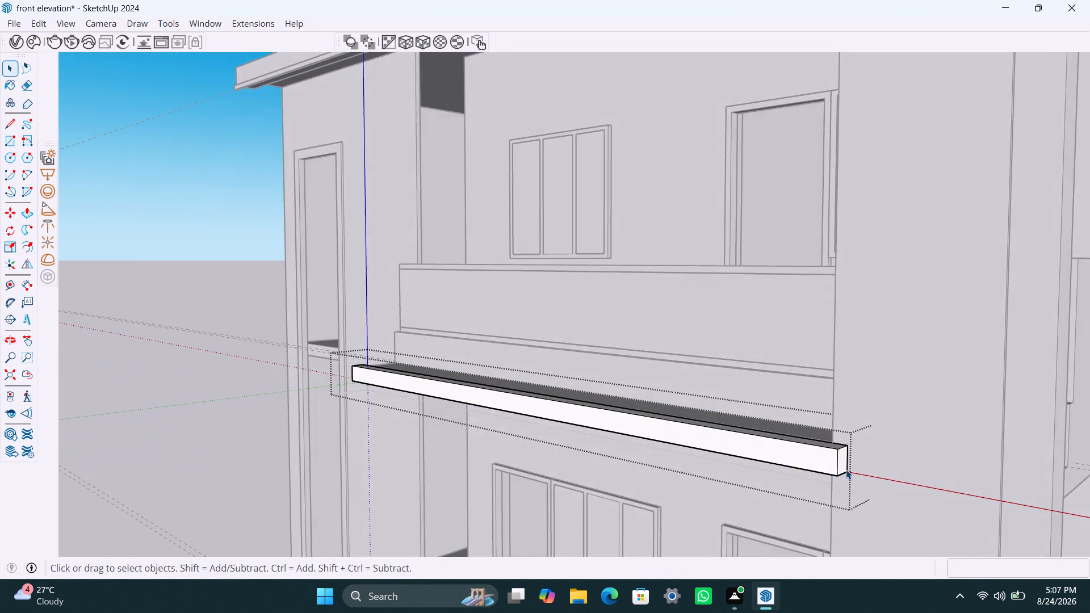
pyautogui.scroll(4, 846, 469)
pyautogui.click(840, 456)
pyautogui.press('p')
pyautogui.click(839, 456)
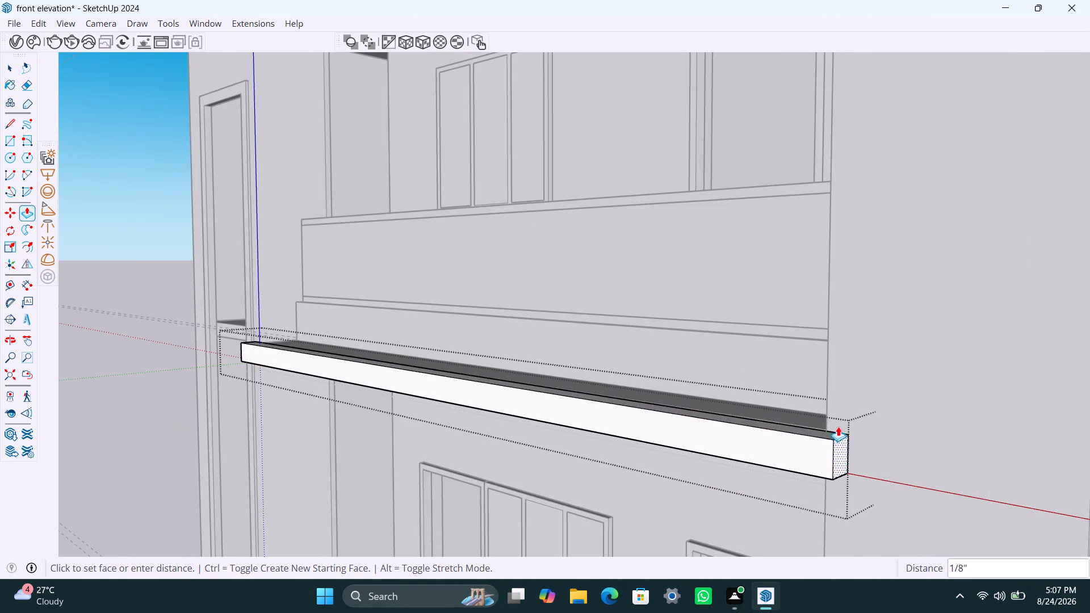
pyautogui.click(829, 394)
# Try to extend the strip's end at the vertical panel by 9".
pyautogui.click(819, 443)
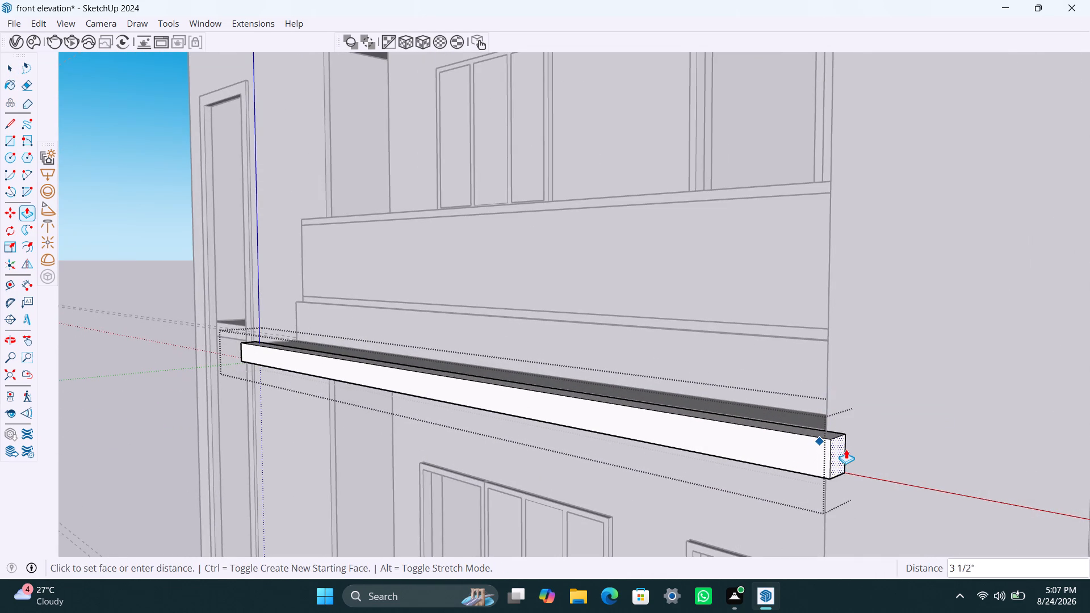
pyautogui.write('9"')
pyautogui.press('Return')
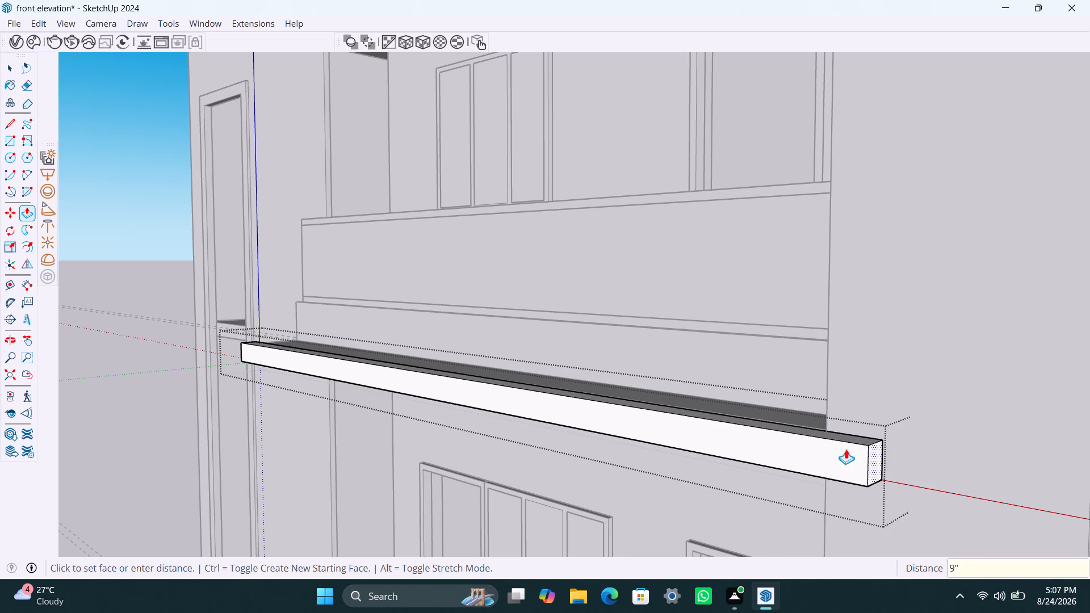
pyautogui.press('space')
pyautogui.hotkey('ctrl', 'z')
# Extend the strip's end by 9" over the vertical panel.
pyautogui.click(817, 451)
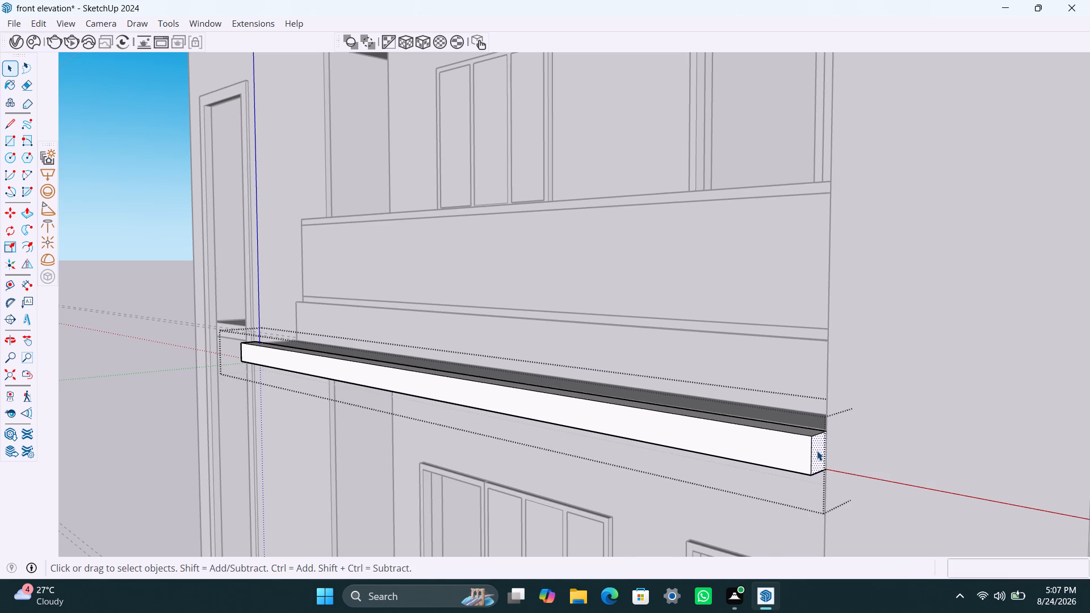
pyautogui.press('p')
pyautogui.click(817, 451)
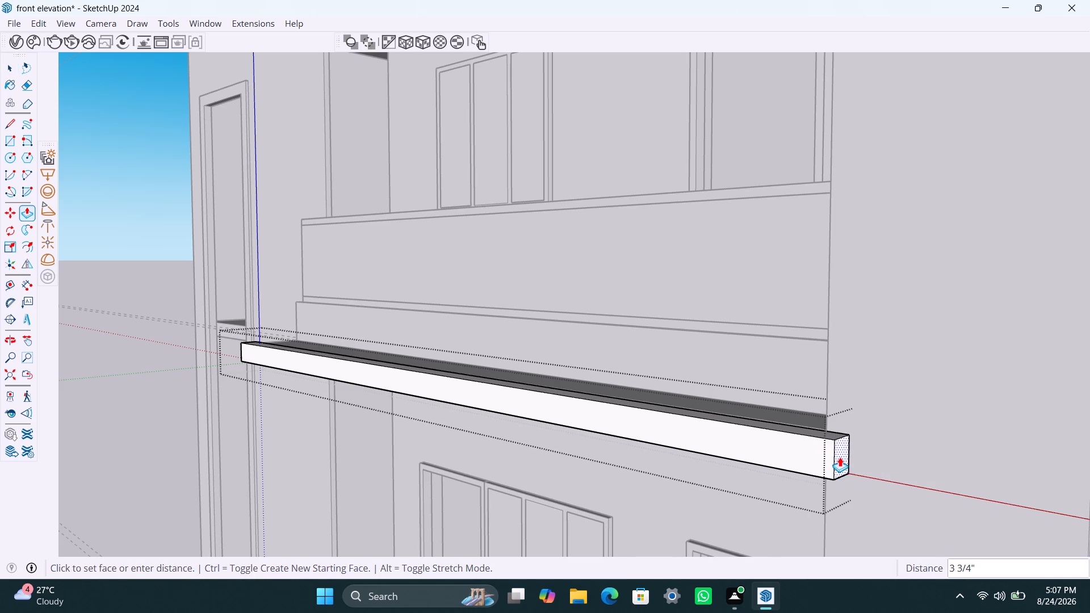
pyautogui.write('9"')
pyautogui.press('Return')
pyautogui.press('space')
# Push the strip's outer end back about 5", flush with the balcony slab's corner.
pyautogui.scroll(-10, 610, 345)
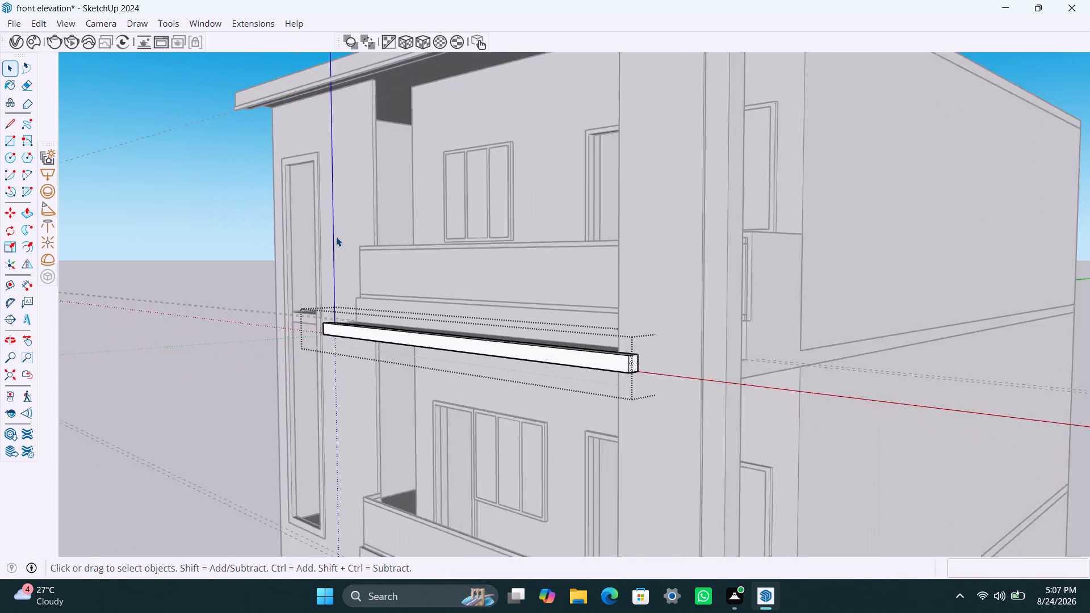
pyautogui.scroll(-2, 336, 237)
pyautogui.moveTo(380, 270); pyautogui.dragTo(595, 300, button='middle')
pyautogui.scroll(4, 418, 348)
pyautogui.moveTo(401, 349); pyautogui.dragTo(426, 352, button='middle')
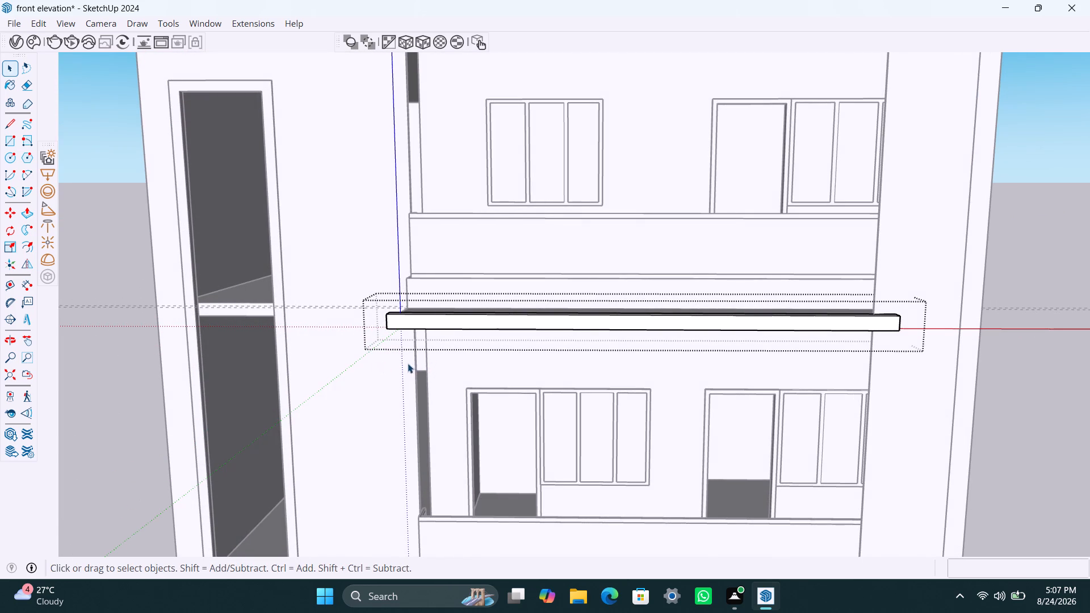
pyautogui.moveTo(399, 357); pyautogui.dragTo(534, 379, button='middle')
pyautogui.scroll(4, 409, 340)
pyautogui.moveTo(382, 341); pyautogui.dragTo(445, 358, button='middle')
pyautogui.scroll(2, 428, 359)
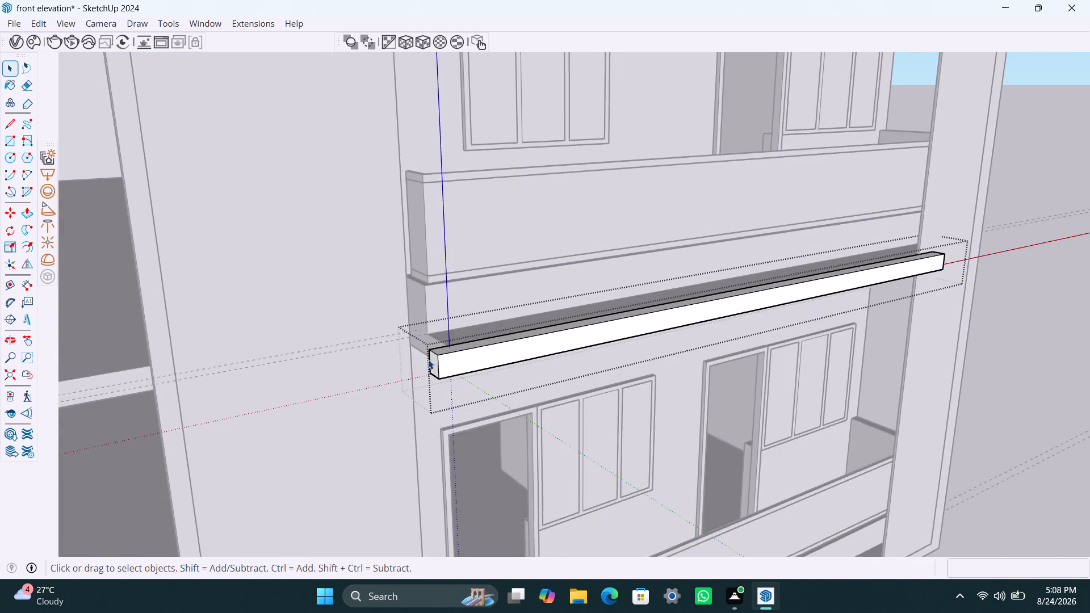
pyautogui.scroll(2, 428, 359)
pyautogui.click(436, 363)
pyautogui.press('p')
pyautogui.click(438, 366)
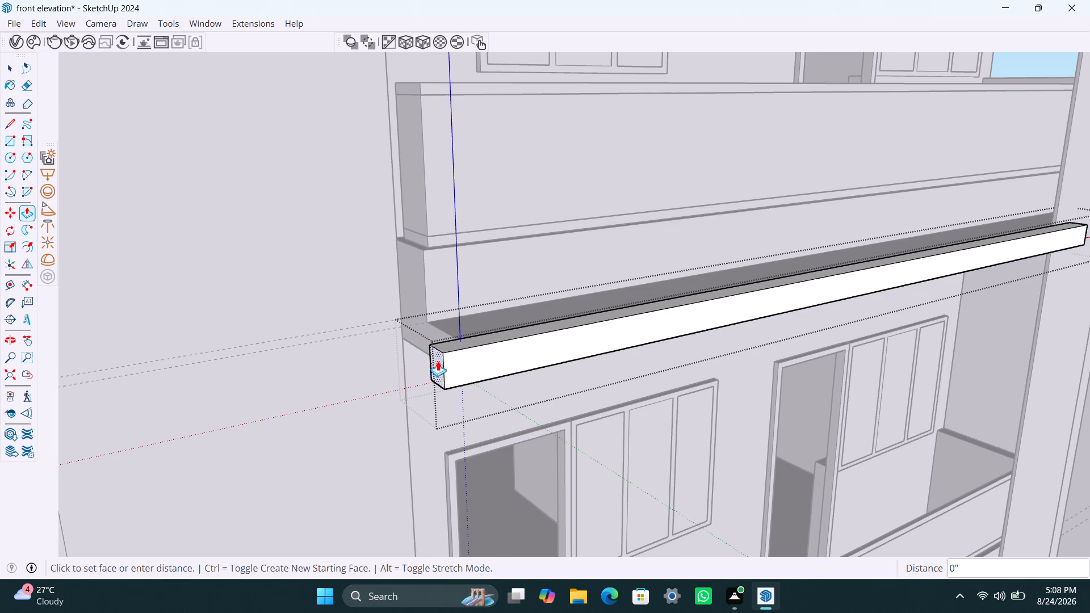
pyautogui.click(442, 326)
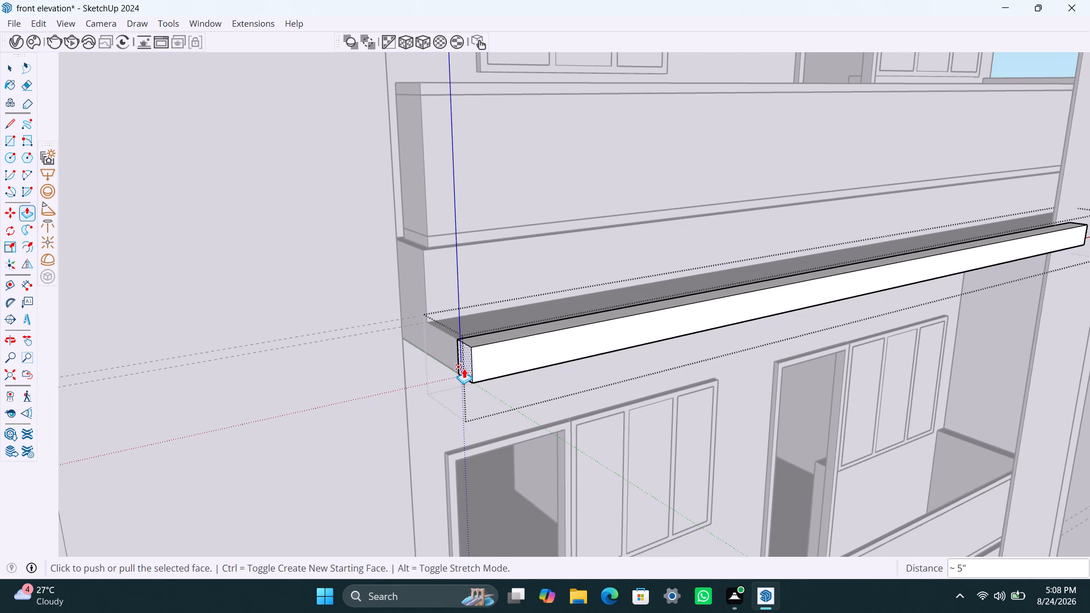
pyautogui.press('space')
# Extend the strip's outer end 9" past the slab corner and close the group.
pyautogui.write('p')
pyautogui.click(465, 364)
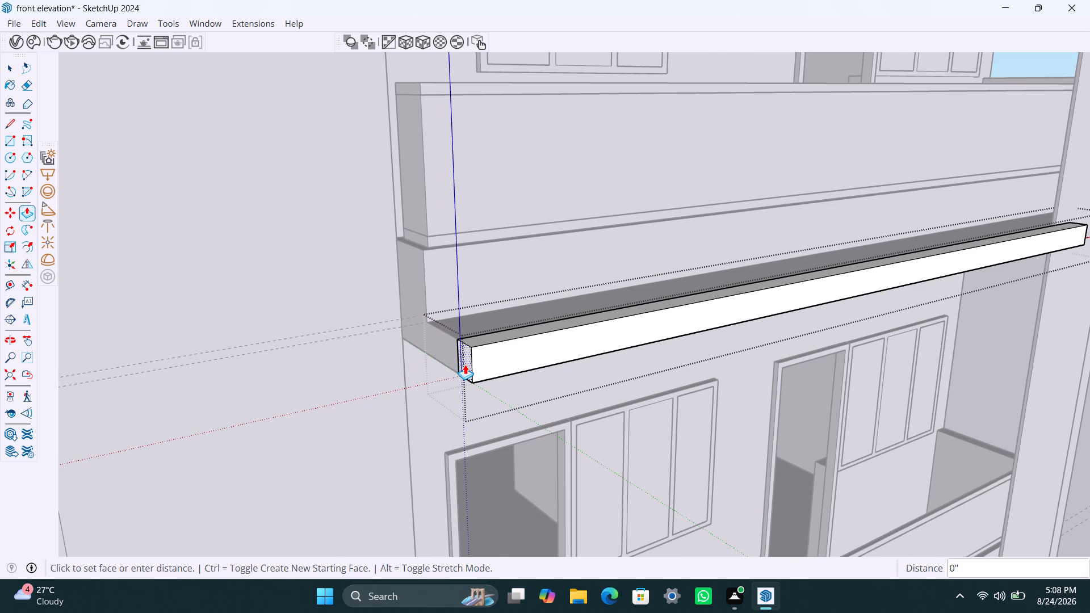
pyautogui.write('9"')
pyautogui.press('Return')
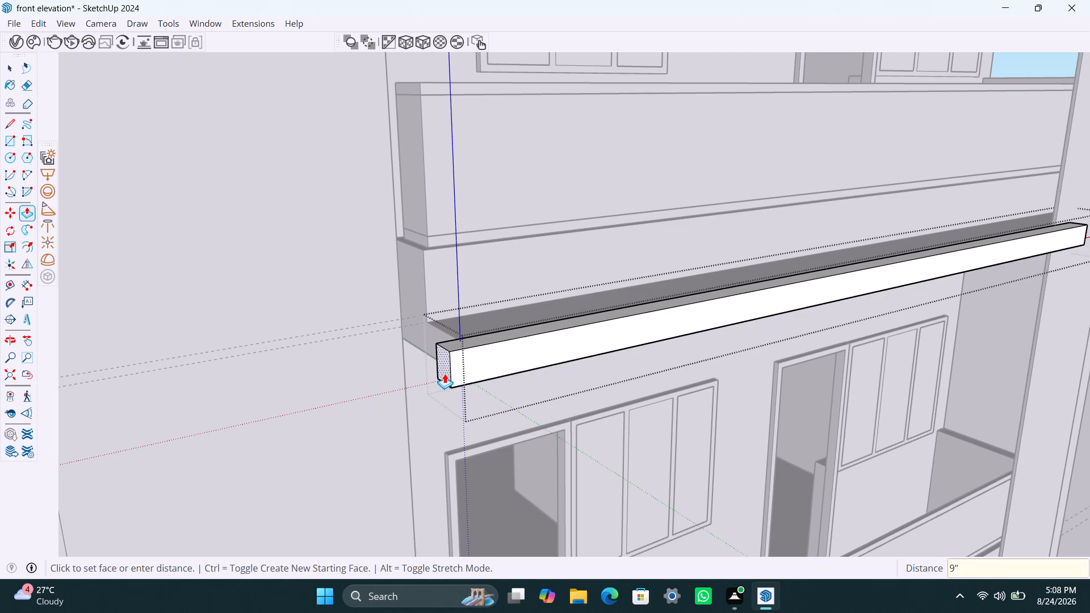
pyautogui.press('space')
pyautogui.scroll(-12, 446, 368)
pyautogui.moveTo(526, 388); pyautogui.dragTo(294, 356, button='middle')
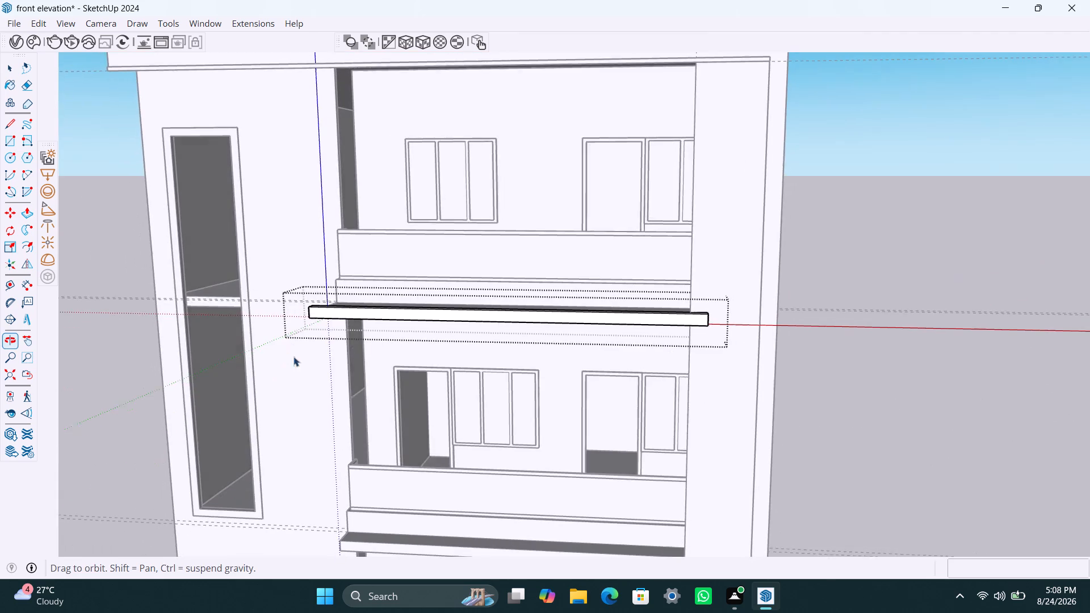
pyautogui.click(950, 211)
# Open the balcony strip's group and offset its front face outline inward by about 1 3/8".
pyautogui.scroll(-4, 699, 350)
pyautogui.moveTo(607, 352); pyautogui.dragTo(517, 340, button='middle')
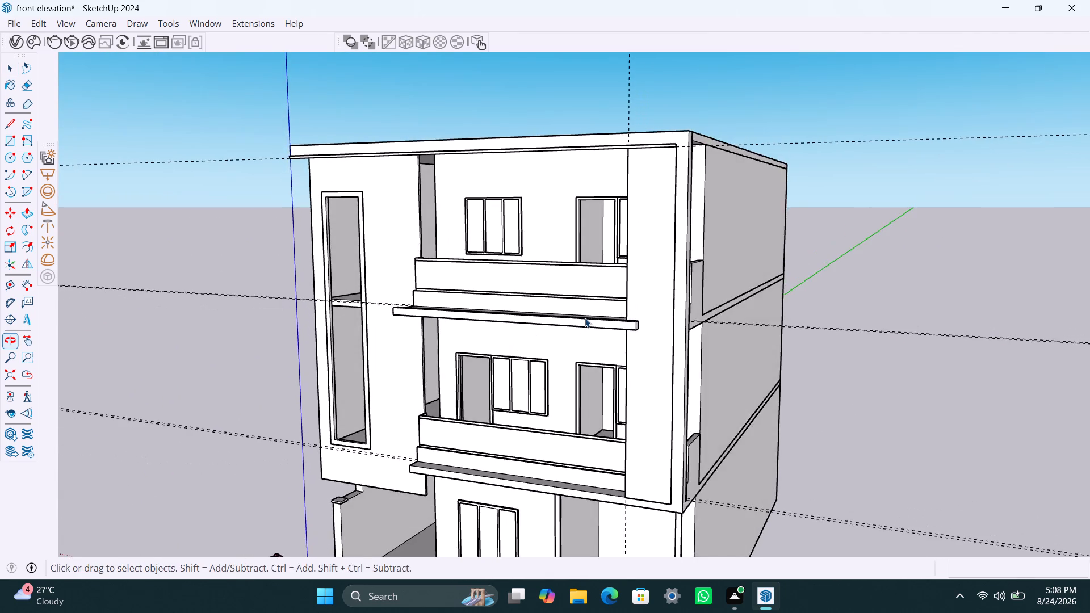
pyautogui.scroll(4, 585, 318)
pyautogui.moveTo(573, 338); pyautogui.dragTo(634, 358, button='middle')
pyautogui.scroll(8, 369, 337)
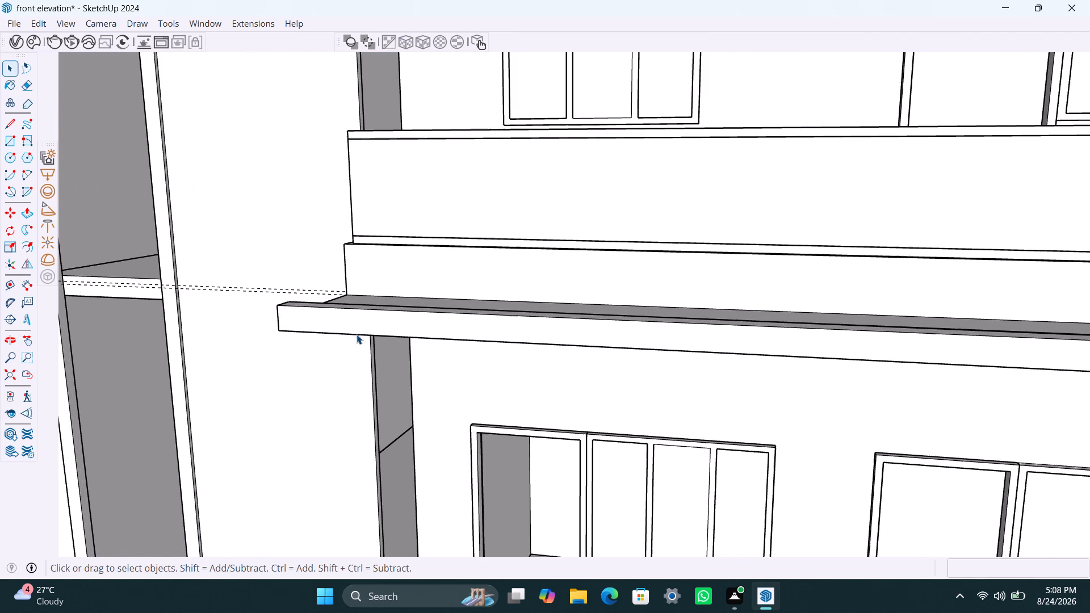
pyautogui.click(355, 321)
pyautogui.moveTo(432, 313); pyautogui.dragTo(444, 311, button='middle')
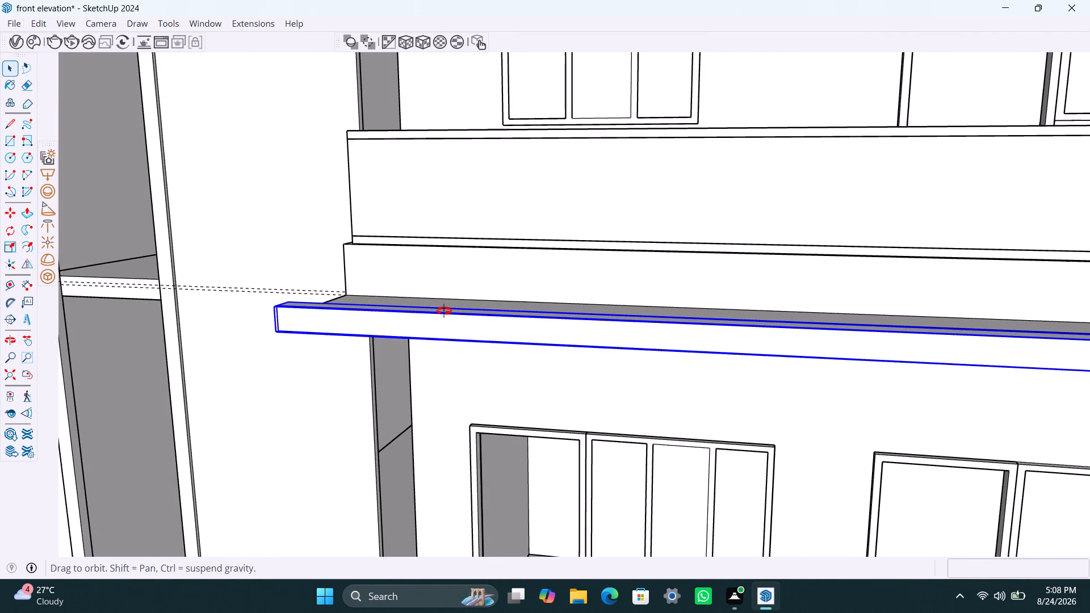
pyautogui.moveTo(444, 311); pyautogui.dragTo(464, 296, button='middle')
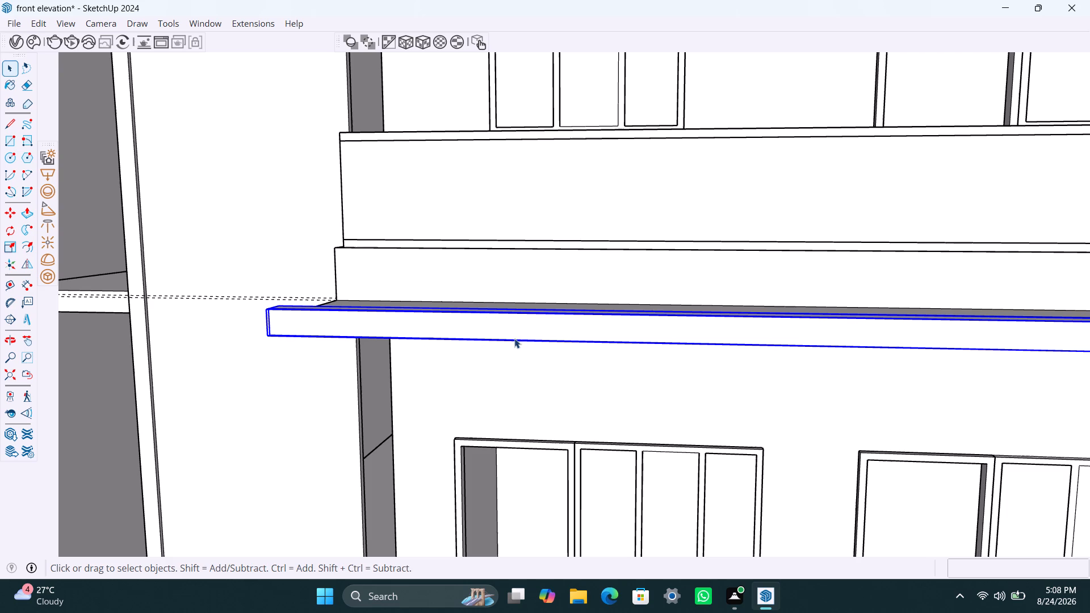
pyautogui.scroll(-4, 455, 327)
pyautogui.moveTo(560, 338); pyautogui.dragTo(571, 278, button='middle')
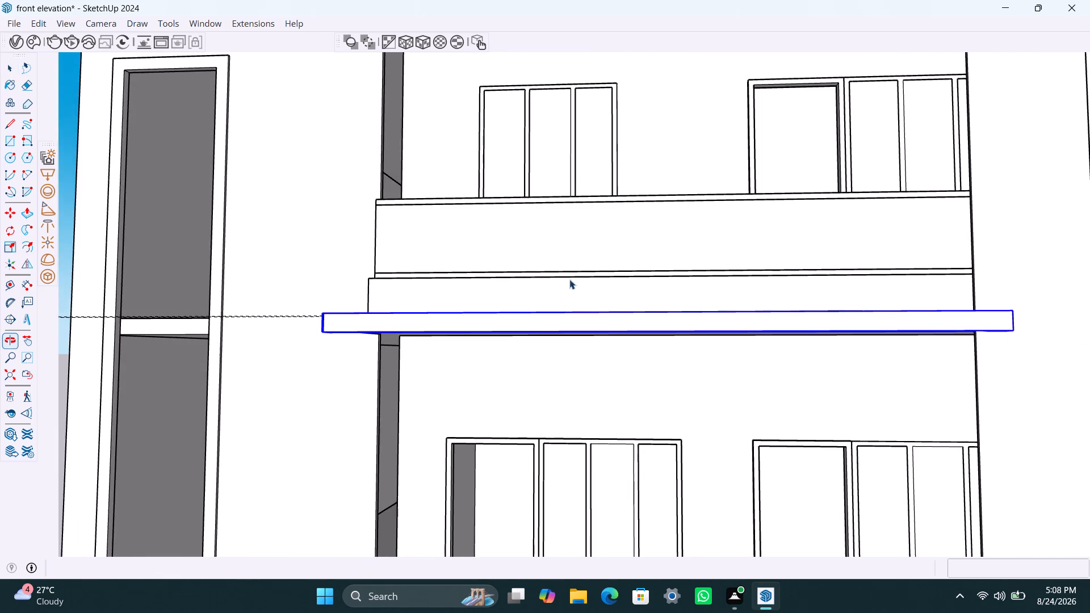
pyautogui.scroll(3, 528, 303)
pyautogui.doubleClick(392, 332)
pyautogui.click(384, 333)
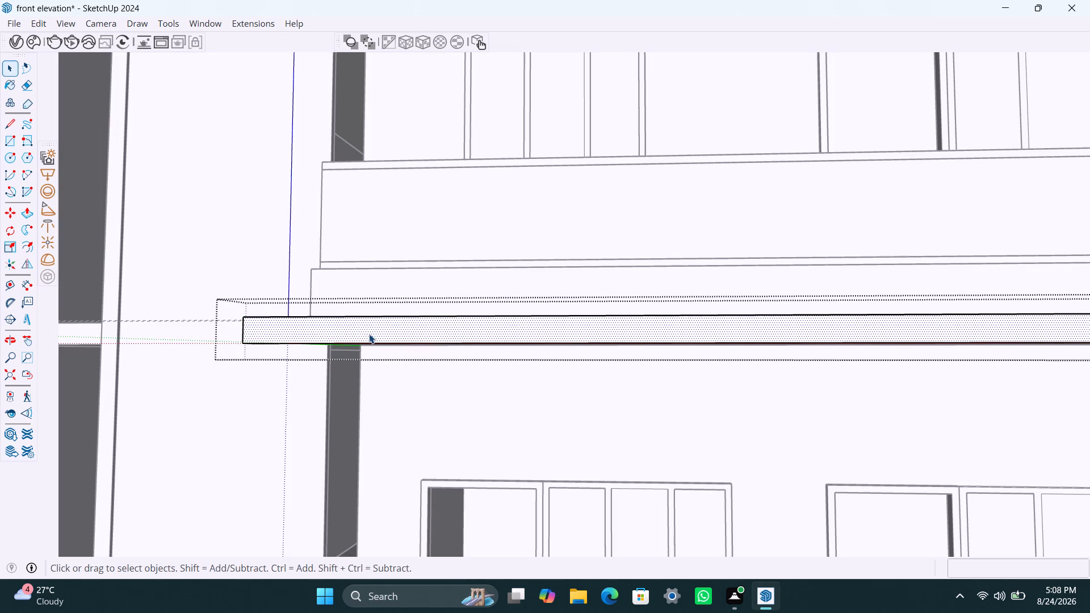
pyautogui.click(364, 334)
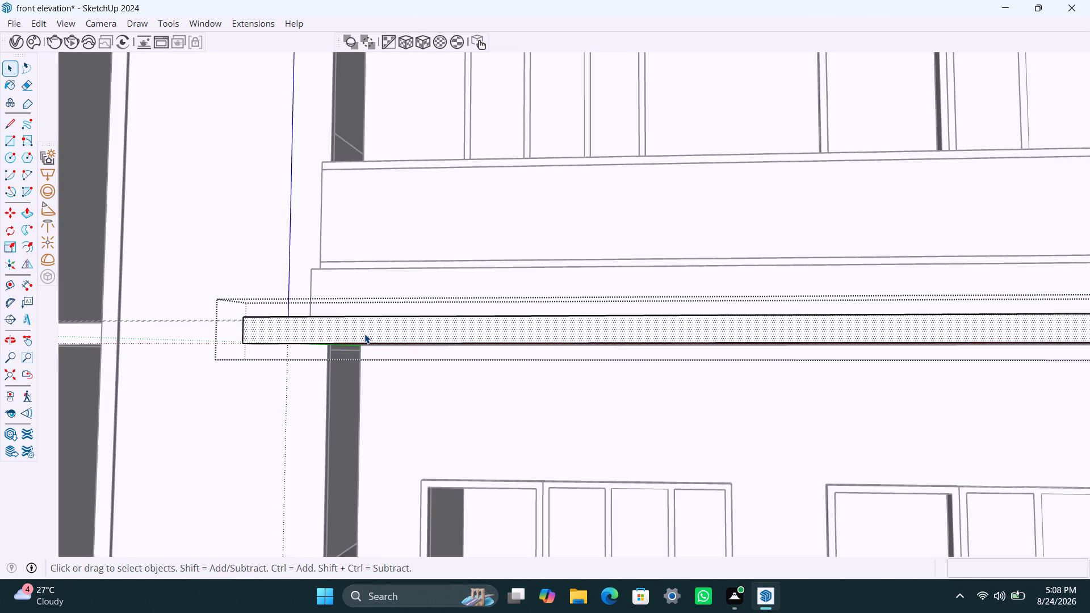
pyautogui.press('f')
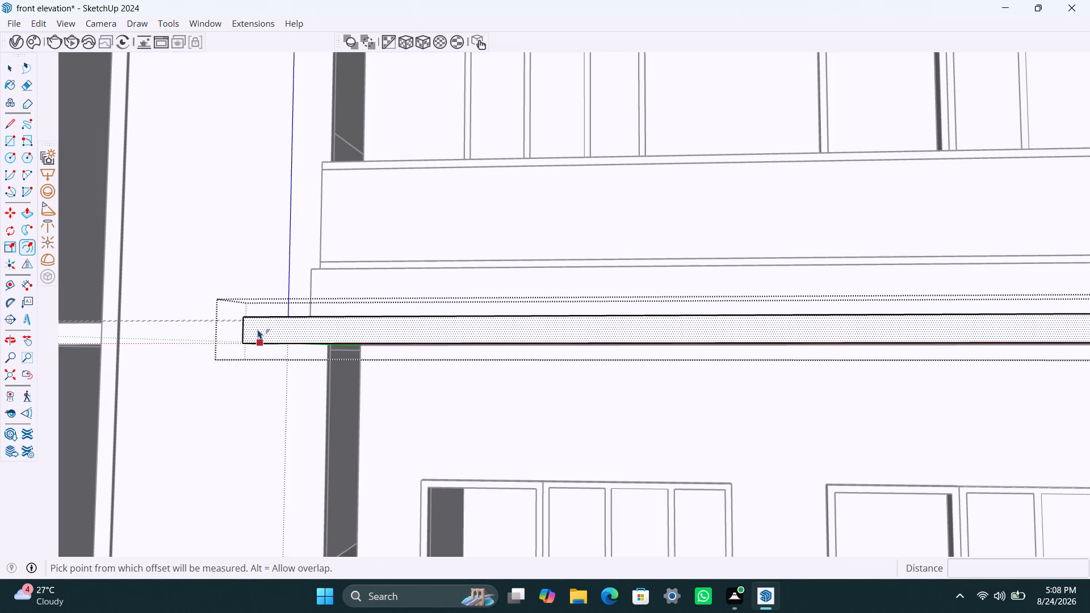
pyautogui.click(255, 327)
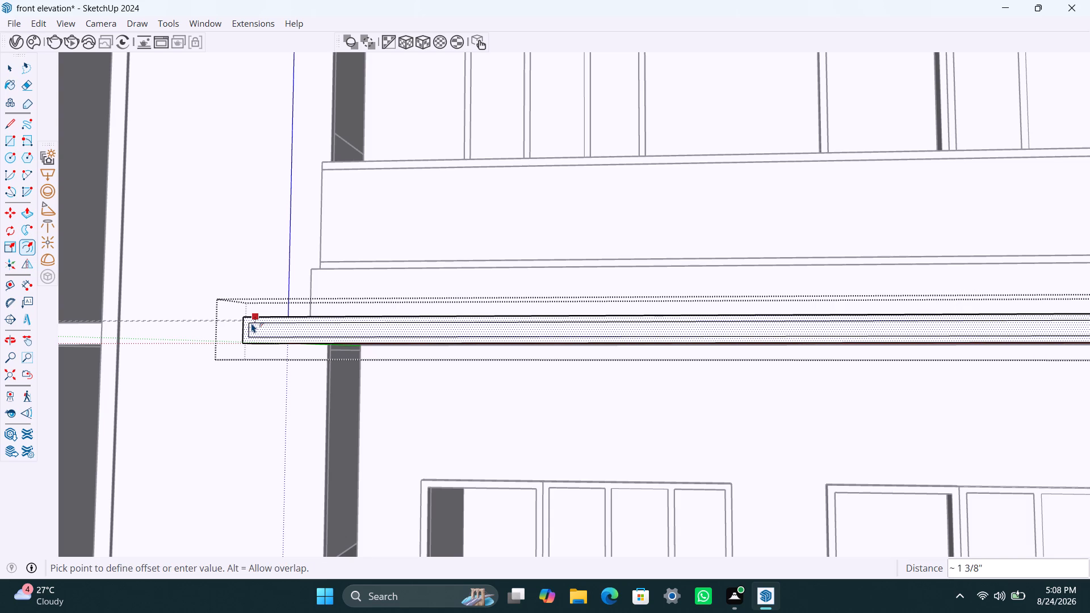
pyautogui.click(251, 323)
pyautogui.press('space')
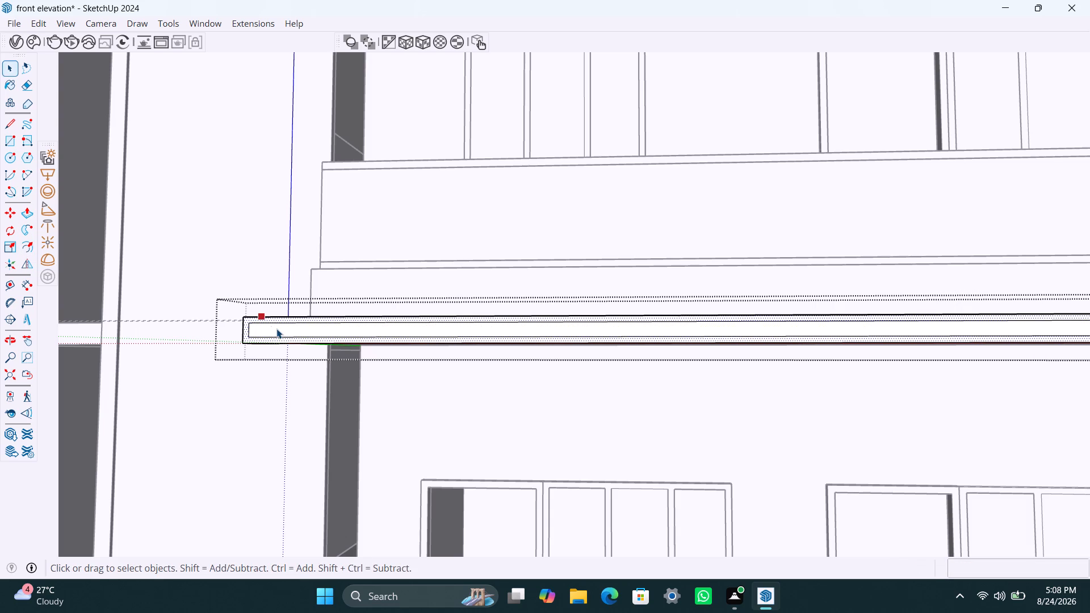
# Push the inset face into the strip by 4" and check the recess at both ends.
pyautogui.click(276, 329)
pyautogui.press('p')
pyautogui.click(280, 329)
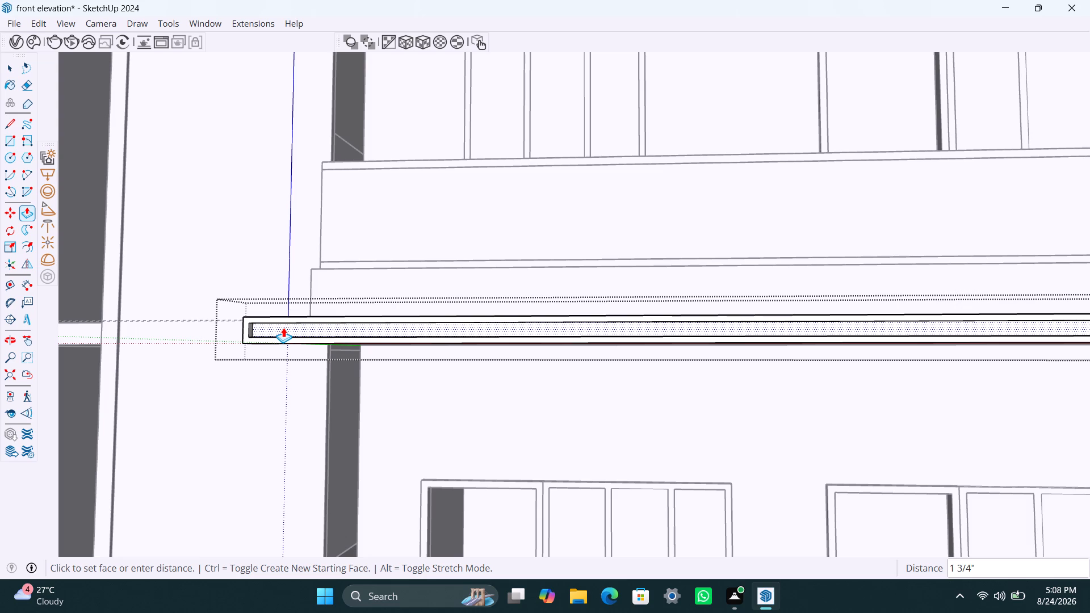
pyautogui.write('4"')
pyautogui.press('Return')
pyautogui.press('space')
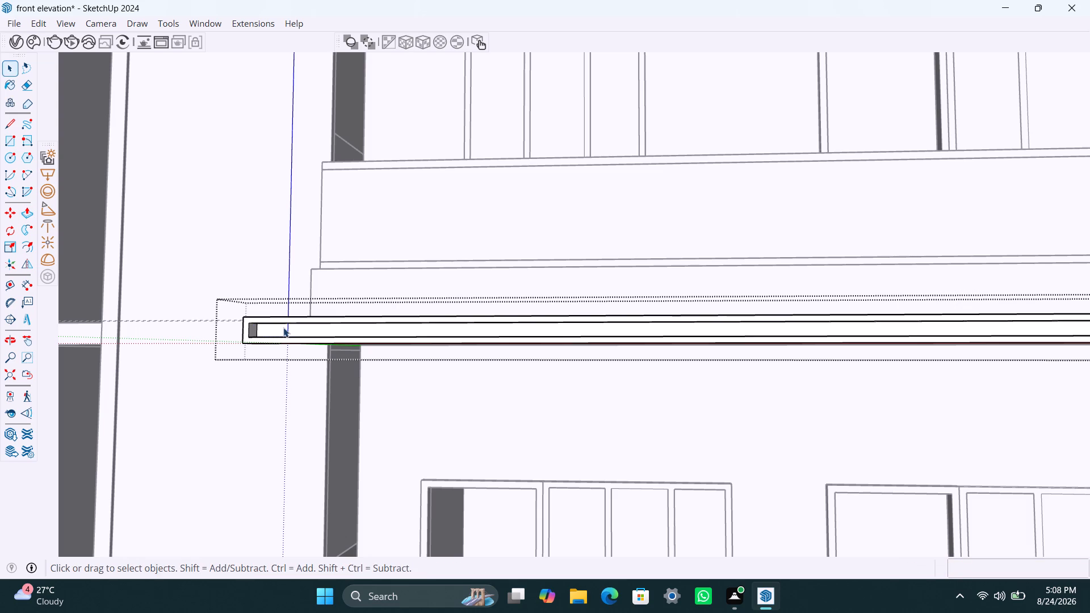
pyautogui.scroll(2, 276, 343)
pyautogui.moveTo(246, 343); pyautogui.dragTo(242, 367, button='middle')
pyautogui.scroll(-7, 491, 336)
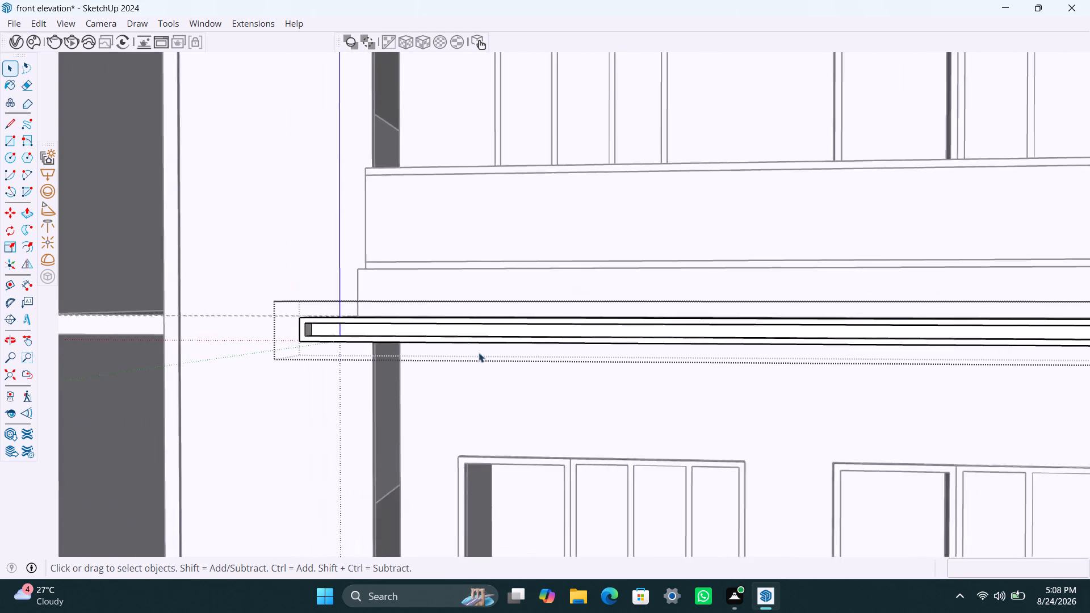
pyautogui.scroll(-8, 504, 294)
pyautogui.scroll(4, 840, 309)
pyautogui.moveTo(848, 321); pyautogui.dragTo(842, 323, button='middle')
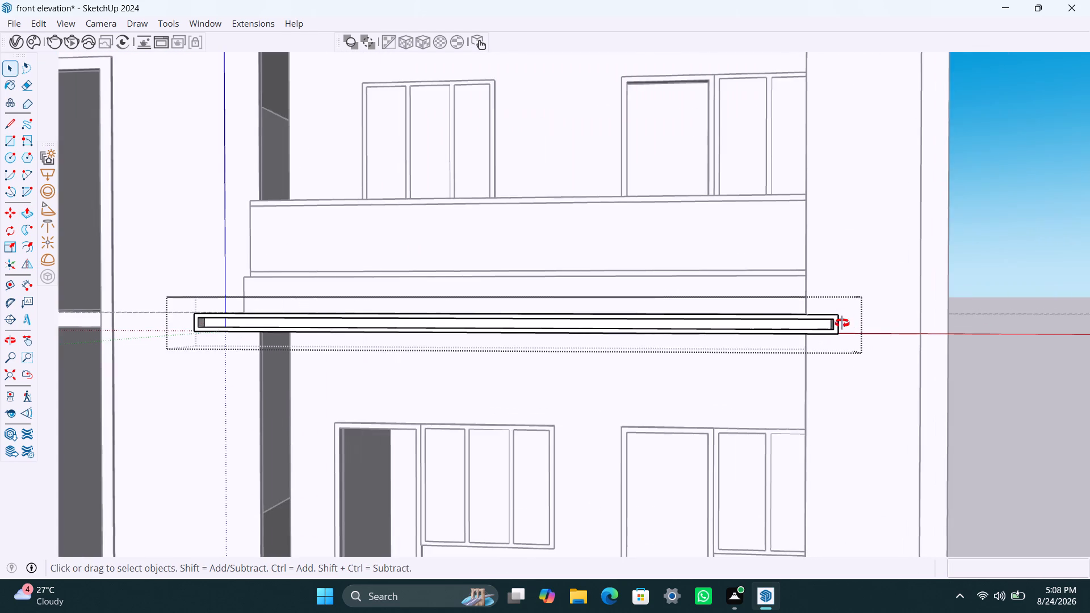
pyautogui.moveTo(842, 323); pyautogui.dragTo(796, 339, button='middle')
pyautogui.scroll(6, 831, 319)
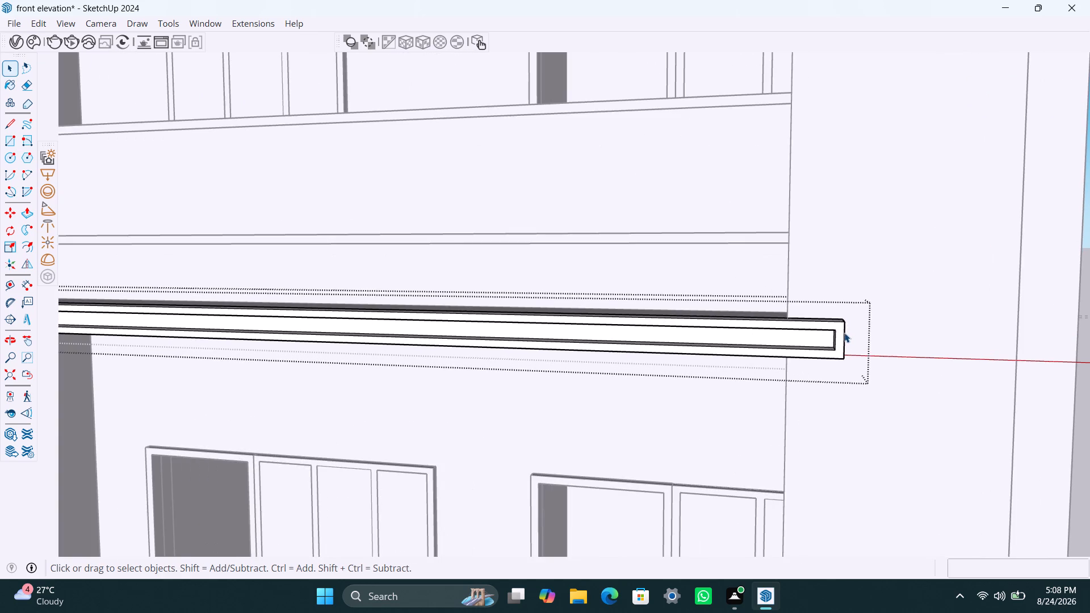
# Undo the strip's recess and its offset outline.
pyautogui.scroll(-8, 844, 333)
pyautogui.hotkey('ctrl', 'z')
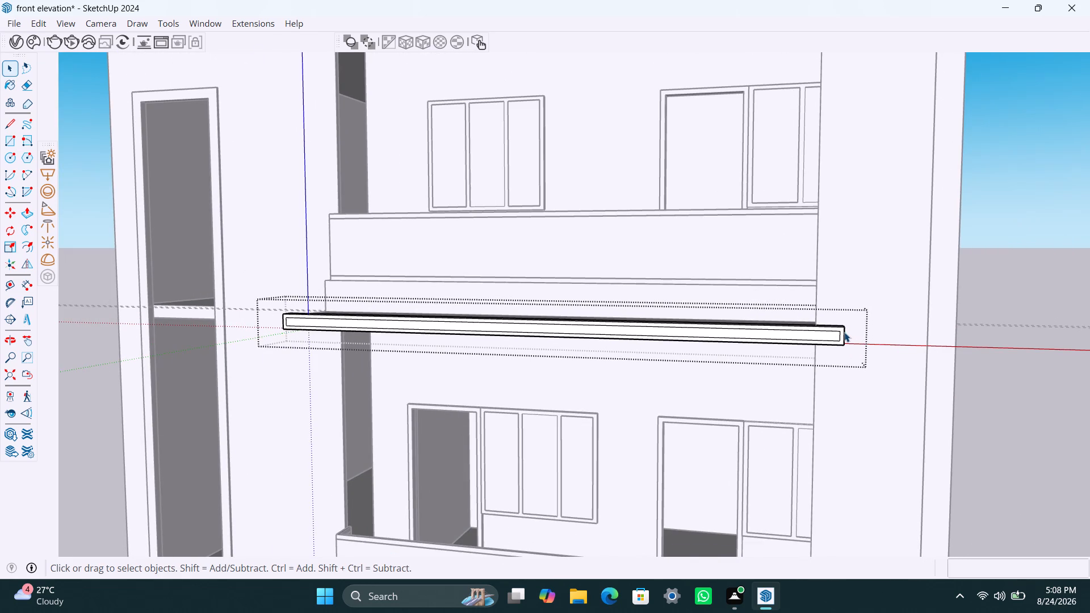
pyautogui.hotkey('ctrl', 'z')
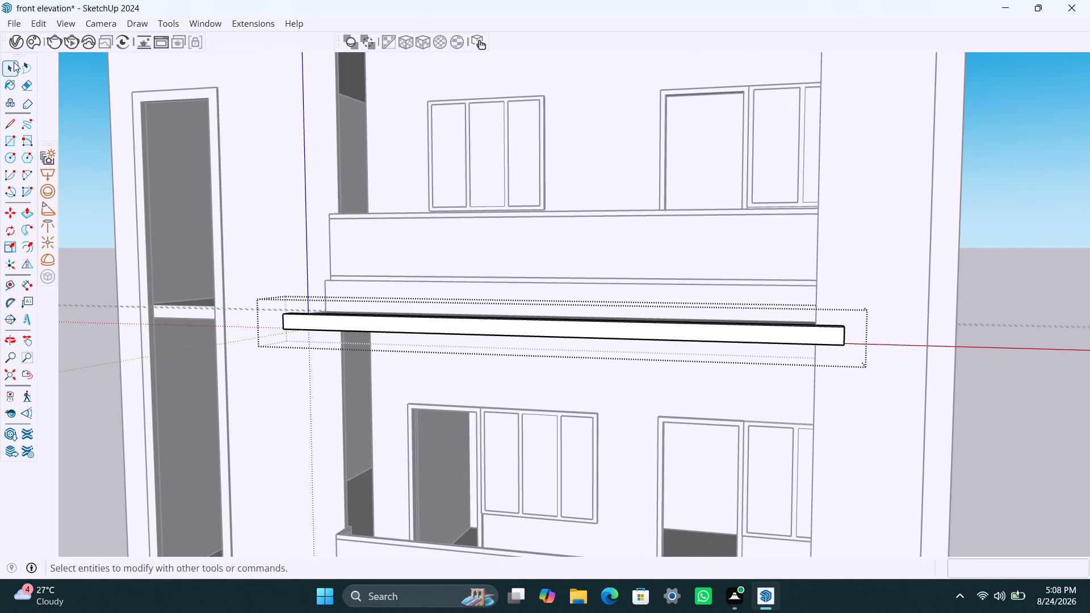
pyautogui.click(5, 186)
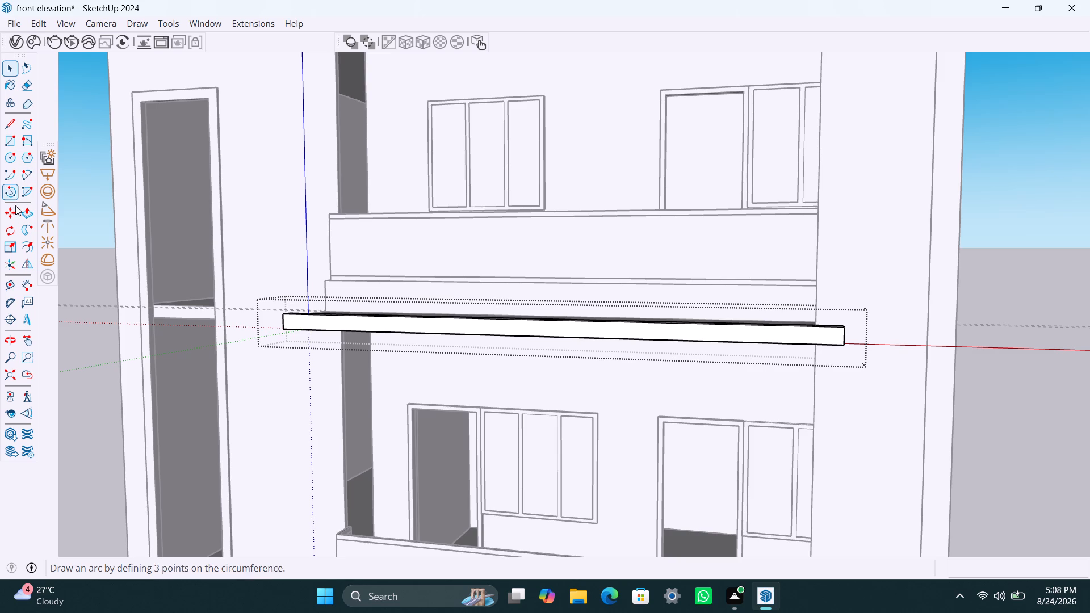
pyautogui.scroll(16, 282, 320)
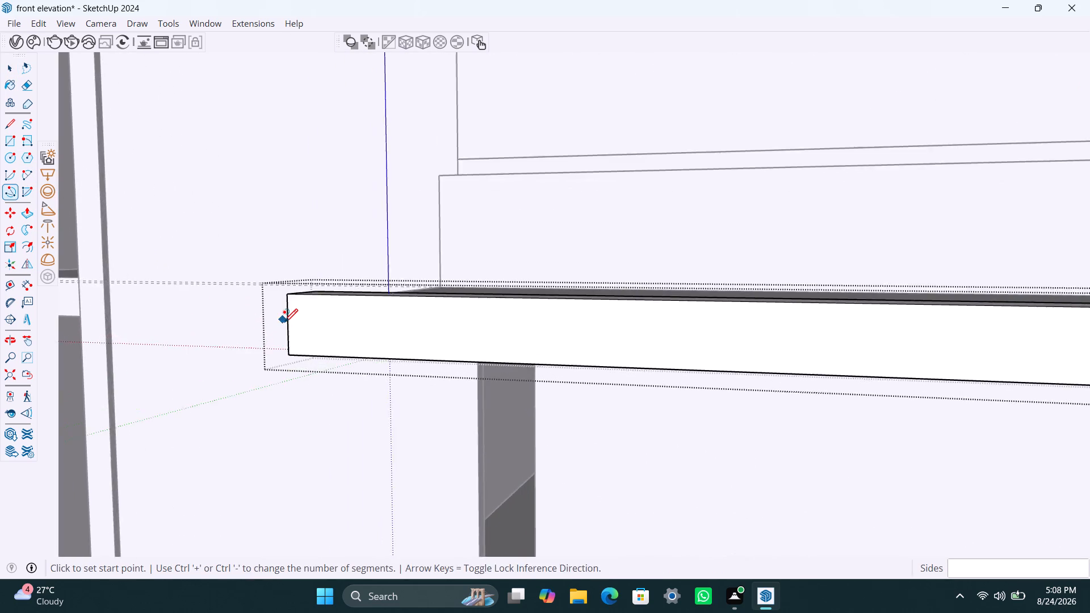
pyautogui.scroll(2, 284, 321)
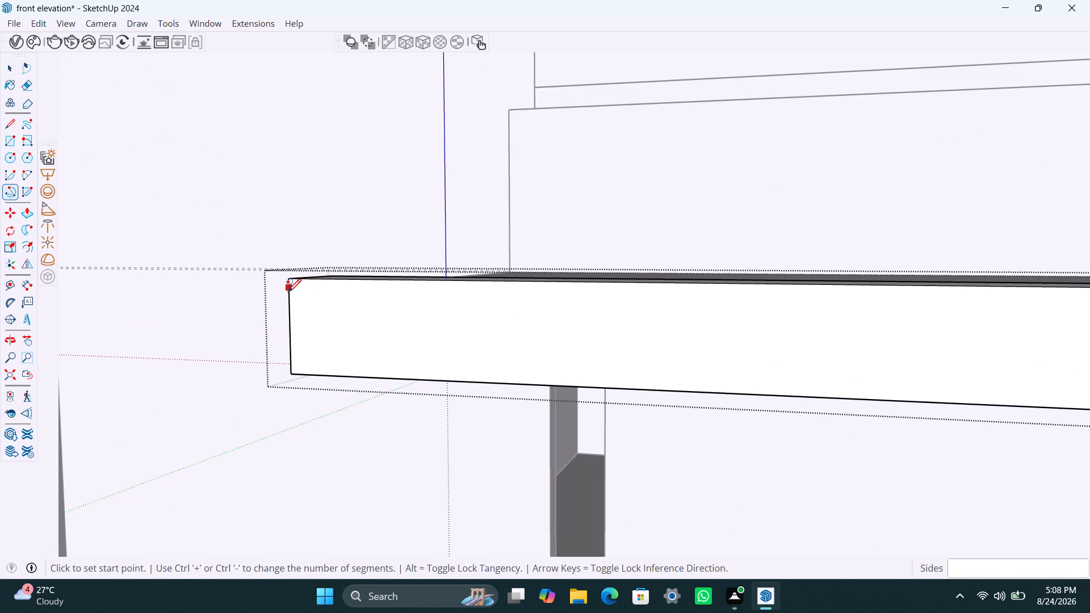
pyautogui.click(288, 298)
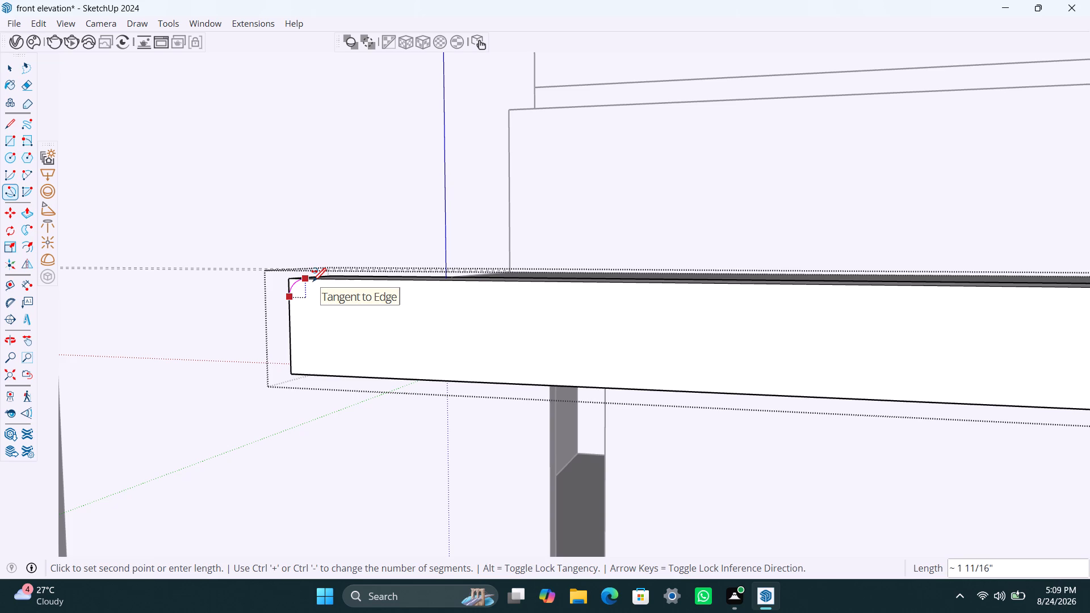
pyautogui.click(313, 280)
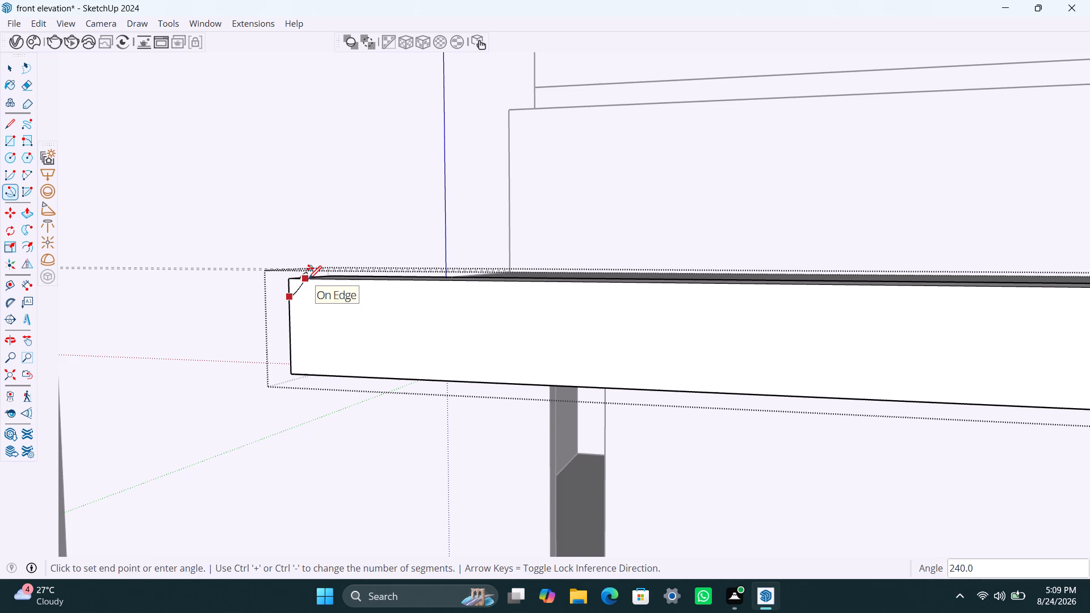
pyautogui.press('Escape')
# Draw tangent arcs about 2 1/16" across at both front-face corners of the strip's outer end, past the slab corner.
pyautogui.click(290, 302)
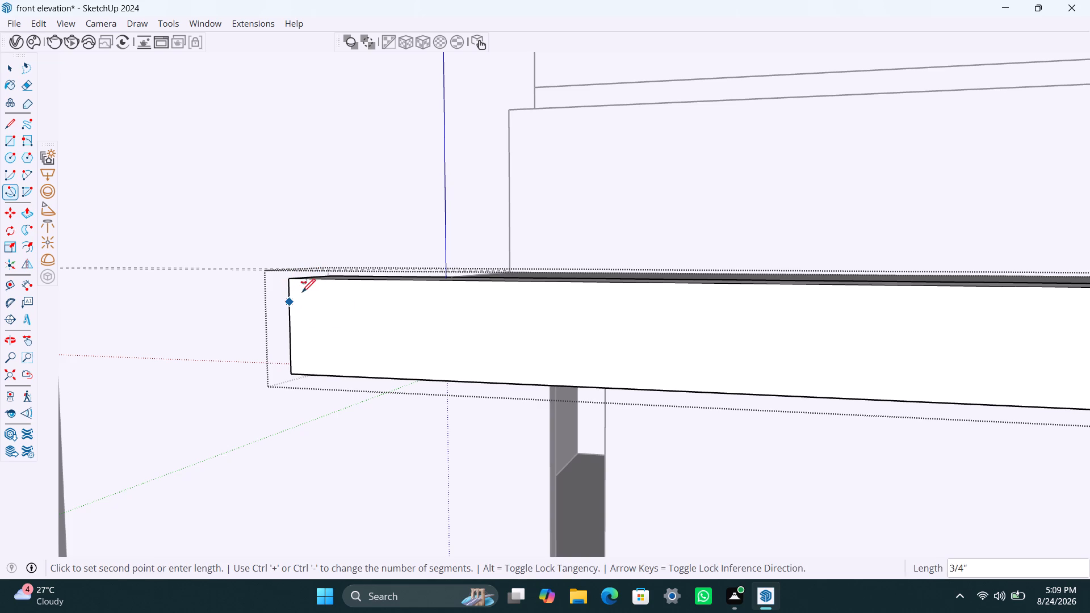
pyautogui.click(315, 281)
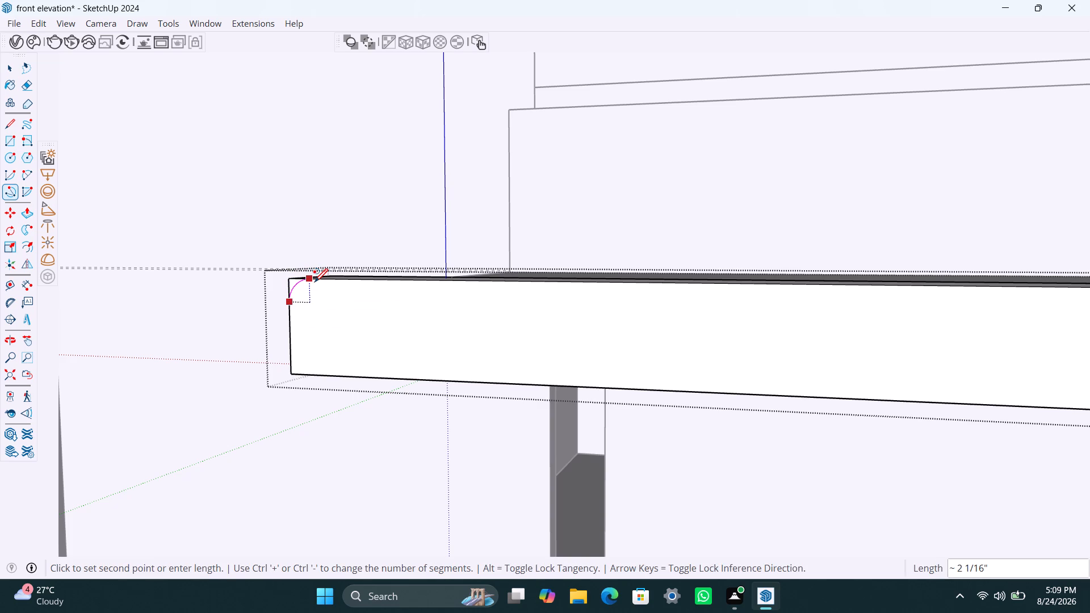
pyautogui.doubleClick(315, 281)
pyautogui.doubleClick(294, 352)
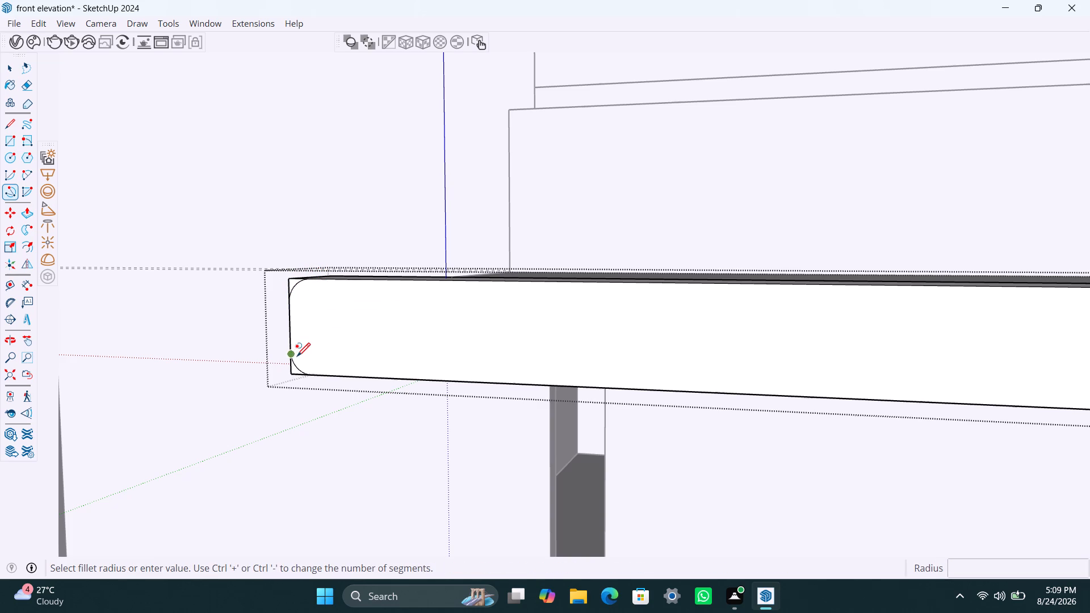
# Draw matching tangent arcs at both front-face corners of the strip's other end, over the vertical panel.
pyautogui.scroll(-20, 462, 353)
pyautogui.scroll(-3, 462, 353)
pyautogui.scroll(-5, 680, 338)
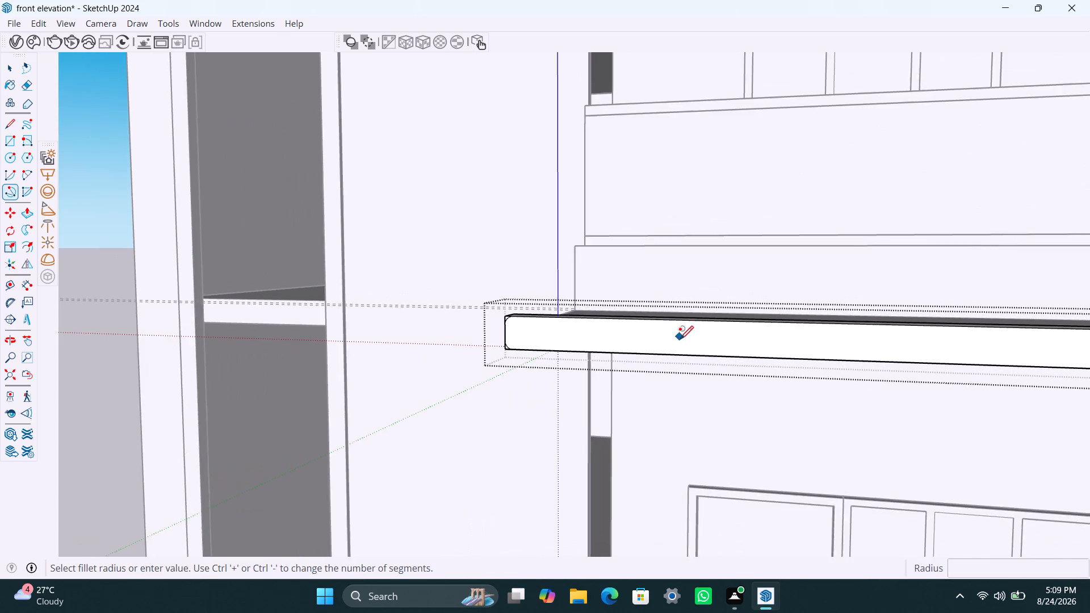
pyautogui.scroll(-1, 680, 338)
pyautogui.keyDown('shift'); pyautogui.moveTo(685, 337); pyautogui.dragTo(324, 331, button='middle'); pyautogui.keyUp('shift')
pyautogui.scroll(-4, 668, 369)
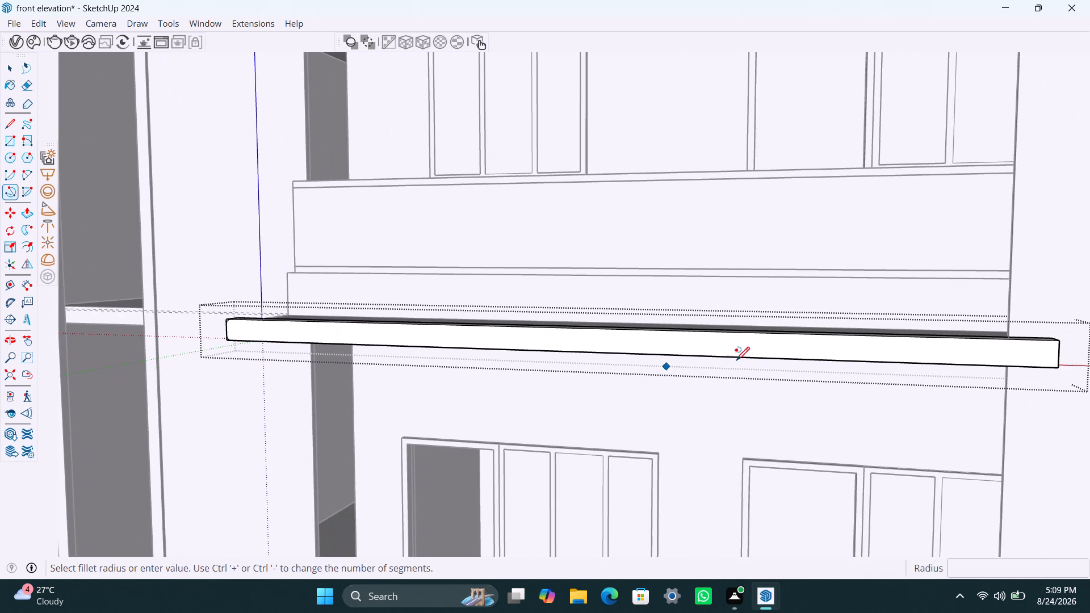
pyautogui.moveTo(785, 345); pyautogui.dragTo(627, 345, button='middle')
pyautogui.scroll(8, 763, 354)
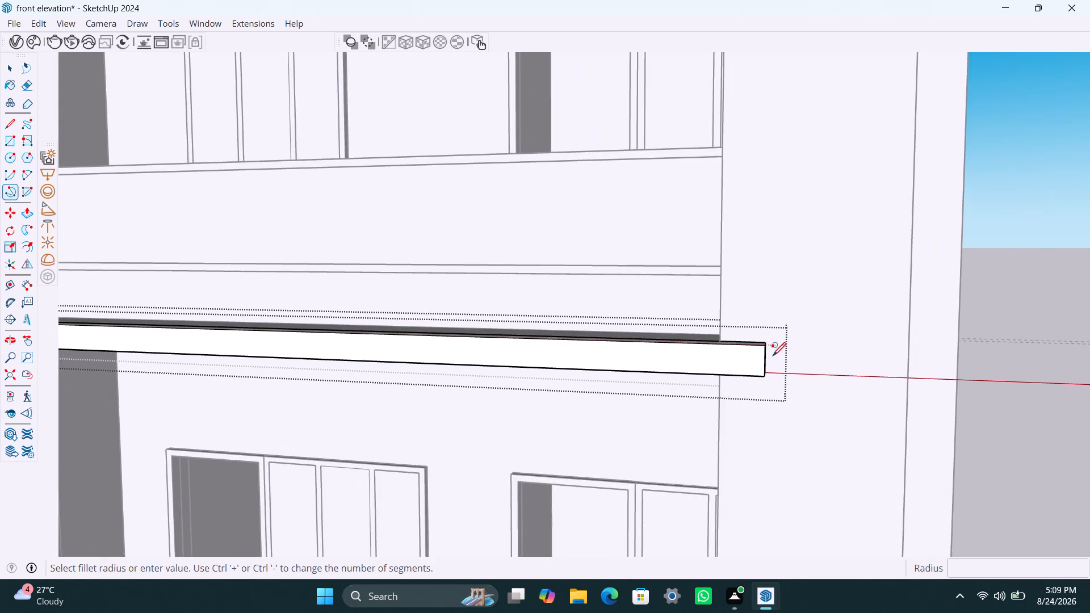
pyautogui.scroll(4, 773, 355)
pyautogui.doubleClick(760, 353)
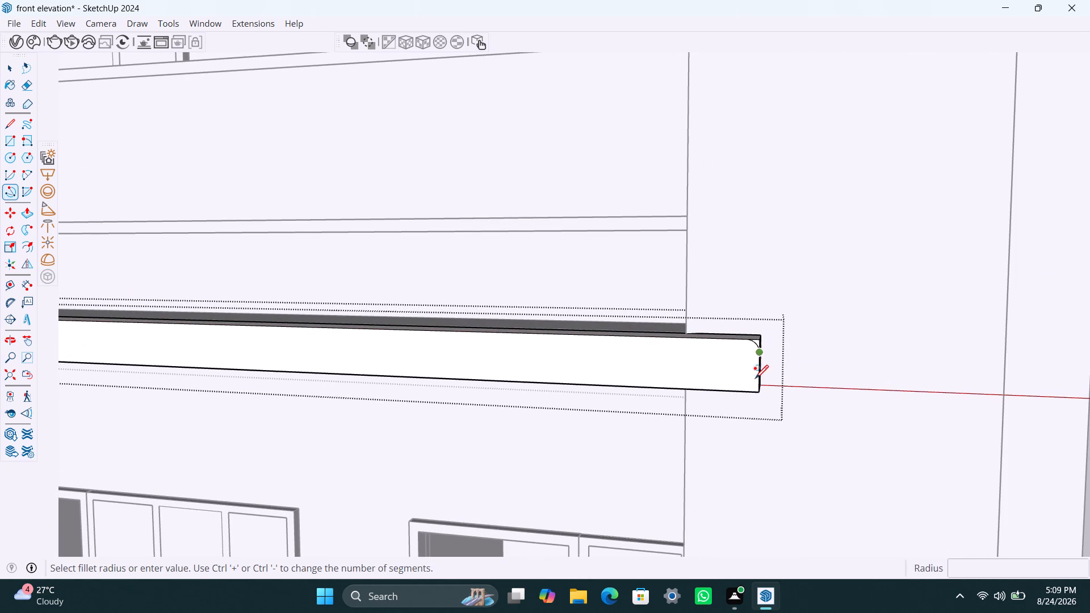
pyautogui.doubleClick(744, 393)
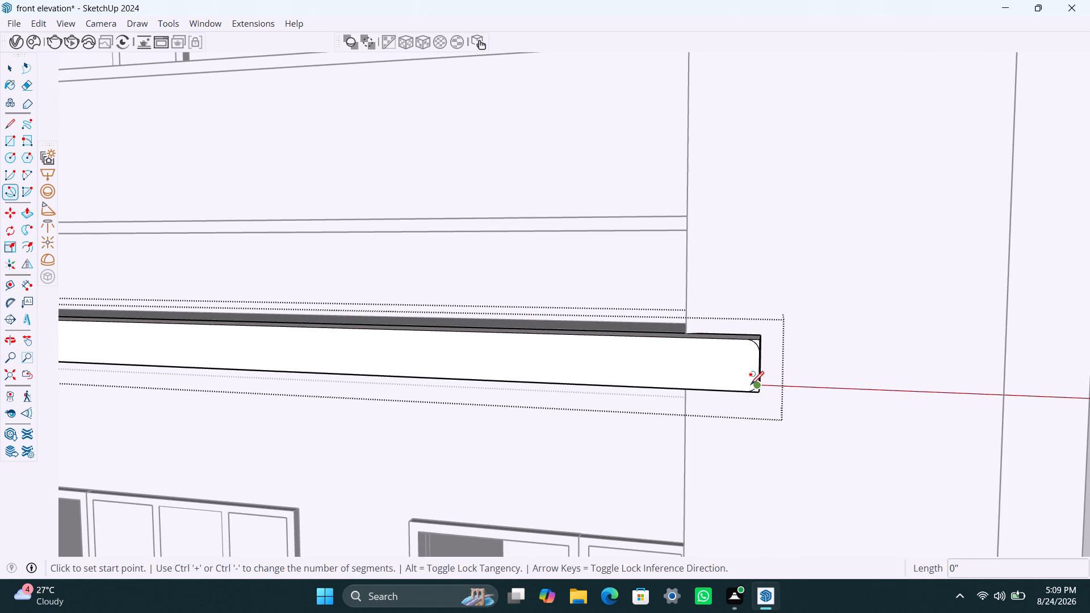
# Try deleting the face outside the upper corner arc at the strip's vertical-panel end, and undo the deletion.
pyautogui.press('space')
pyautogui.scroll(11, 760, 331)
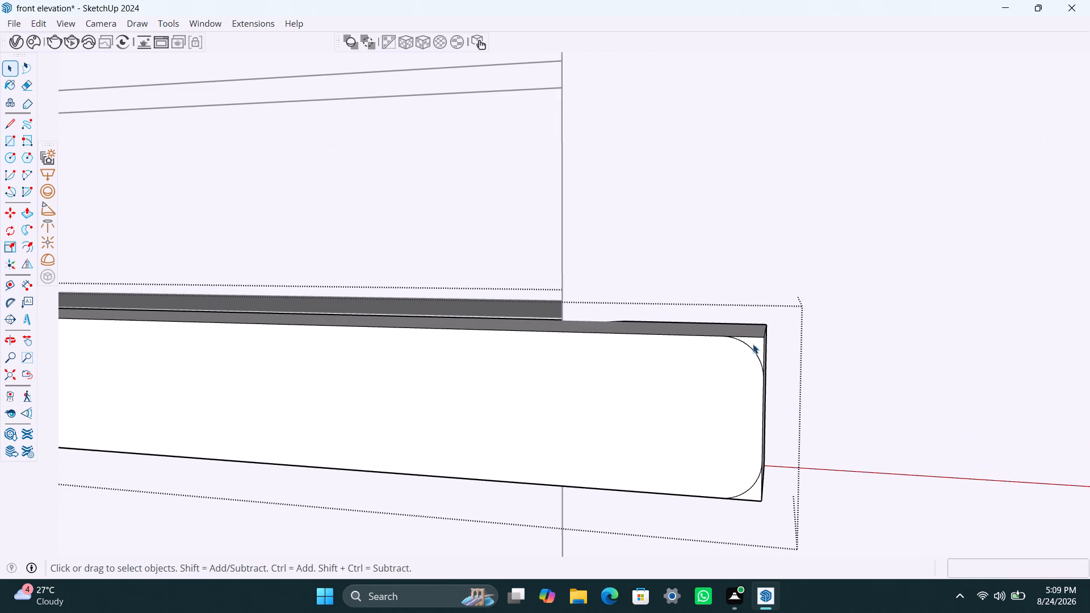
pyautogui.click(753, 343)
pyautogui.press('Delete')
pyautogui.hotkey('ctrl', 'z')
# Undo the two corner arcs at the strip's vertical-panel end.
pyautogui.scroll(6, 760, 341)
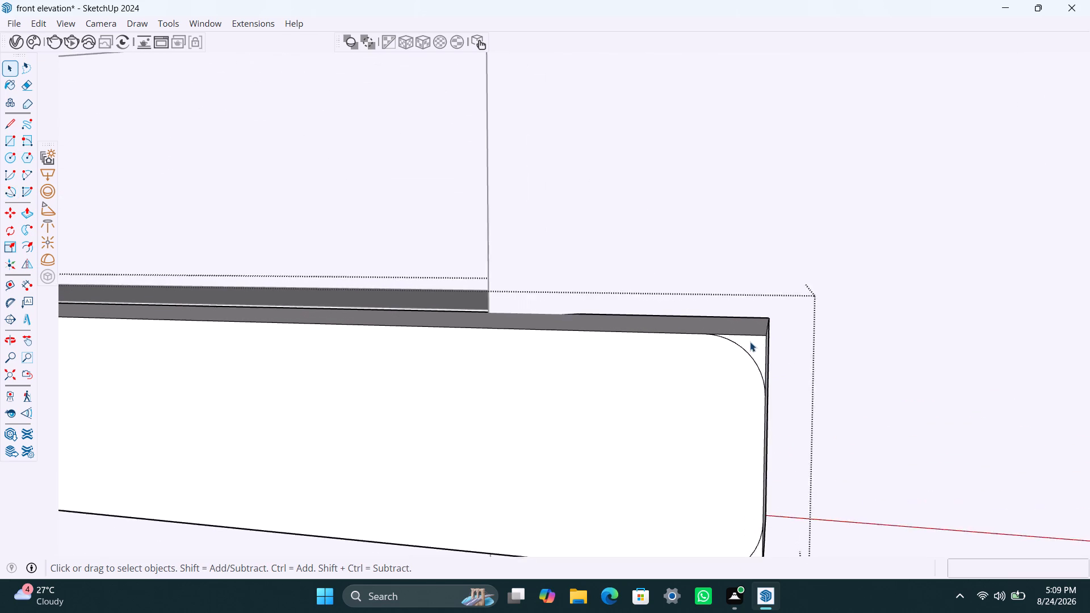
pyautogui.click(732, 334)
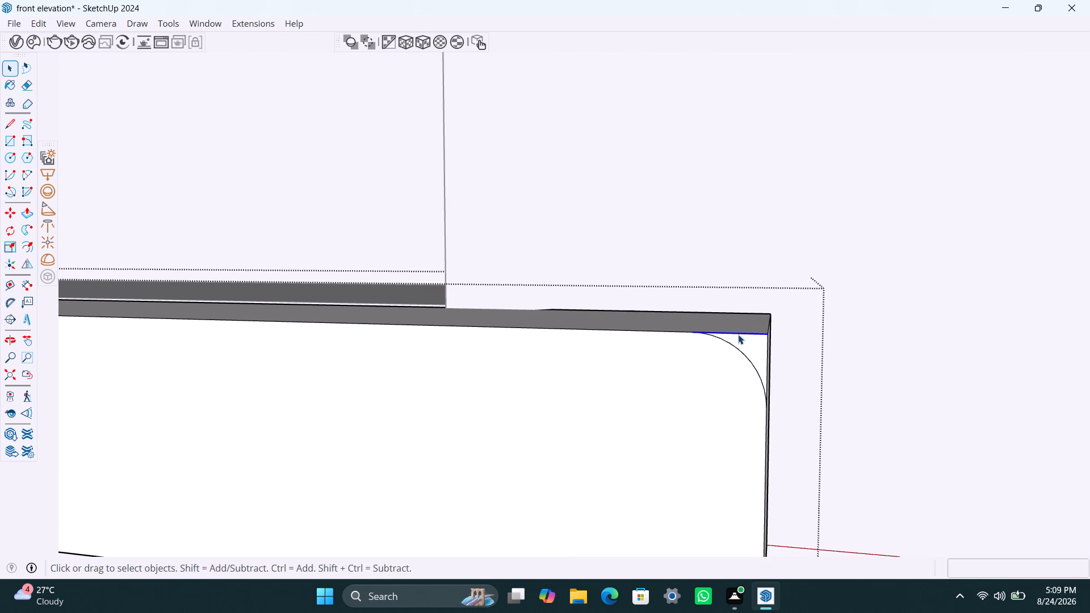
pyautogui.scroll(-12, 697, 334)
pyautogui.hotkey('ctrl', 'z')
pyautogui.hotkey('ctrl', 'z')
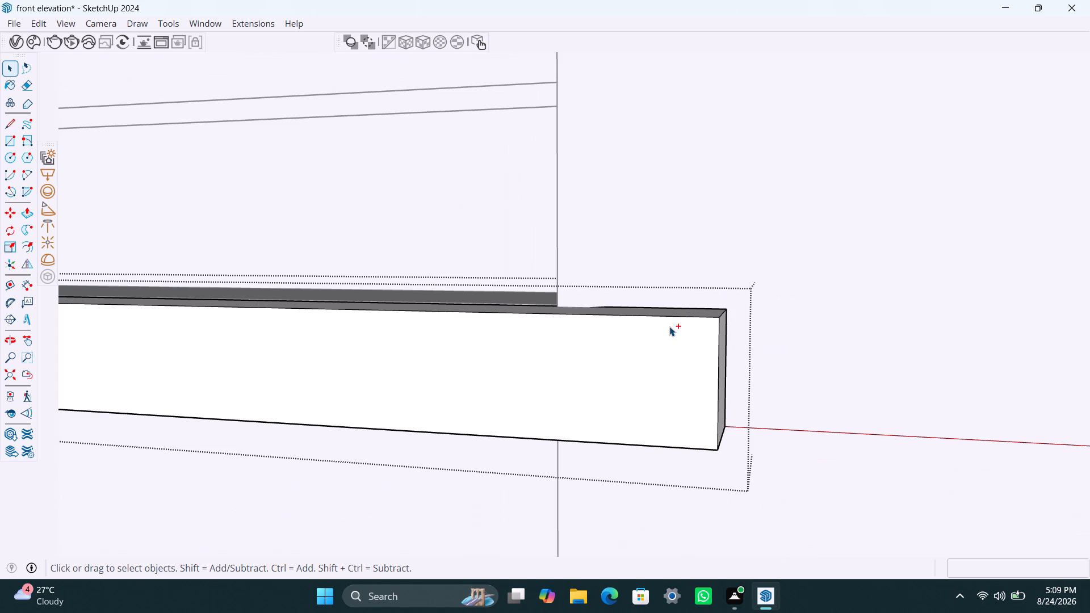
# Undo the recent edits to the strip's thickness and its vertical-panel end, stepping back out of the strip group.
pyautogui.hotkey('ctrl', 'z')
pyautogui.hotkey('ctrl', 'z')
pyautogui.hotkey('ctrl', 'z')
pyautogui.hotkey('ctrl', 'z')
pyautogui.hotkey('ctrl', 'z')
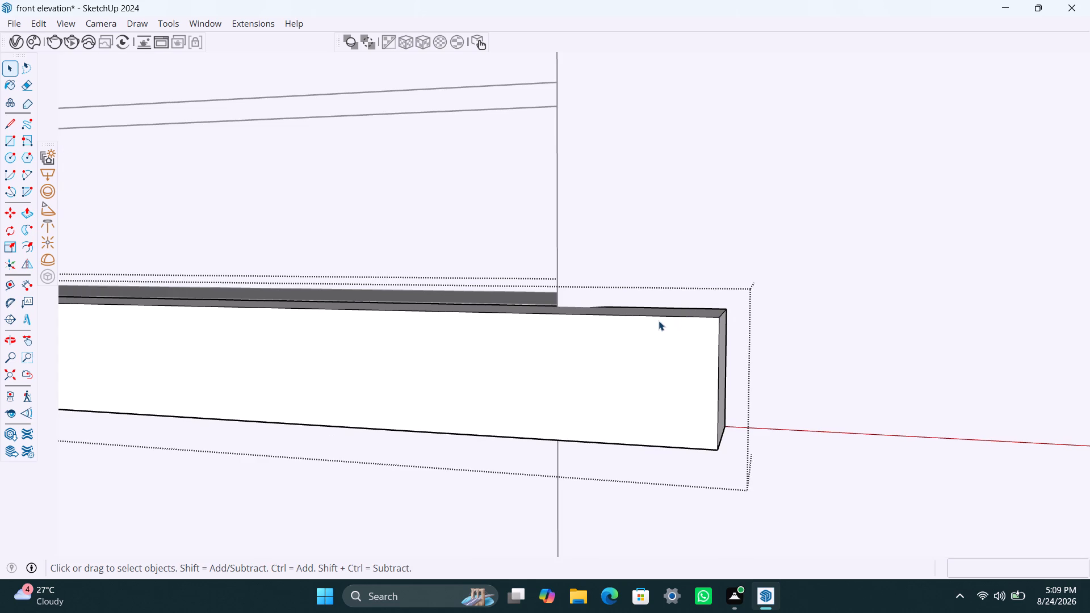
pyautogui.hotkey('ctrl', 'z')
pyautogui.hotkey('ctrl', 'z')
pyautogui.hotkey('ctrl', 'z')
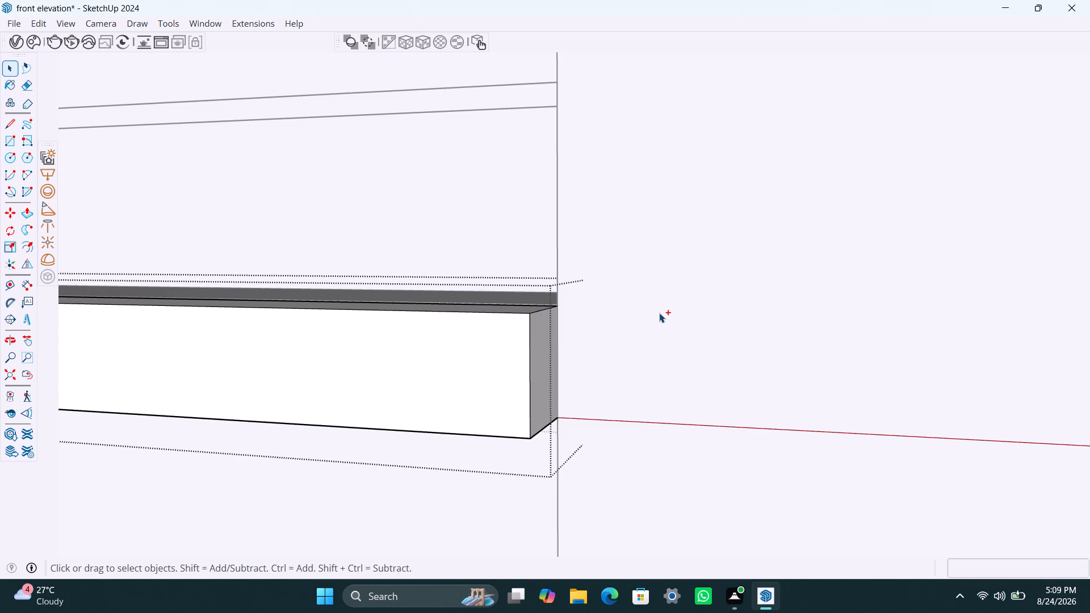
pyautogui.hotkey('ctrl', 'z')
pyautogui.hotkey('ctrl', 'z')
pyautogui.hotkey('ctrl', 'z')
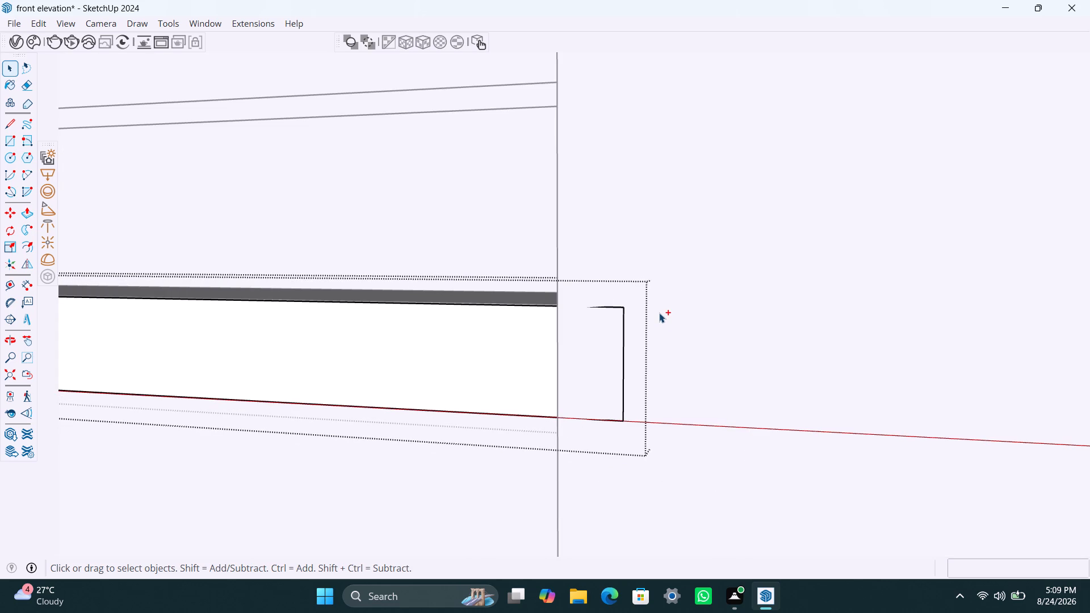
pyautogui.hotkey('ctrl', 'z')
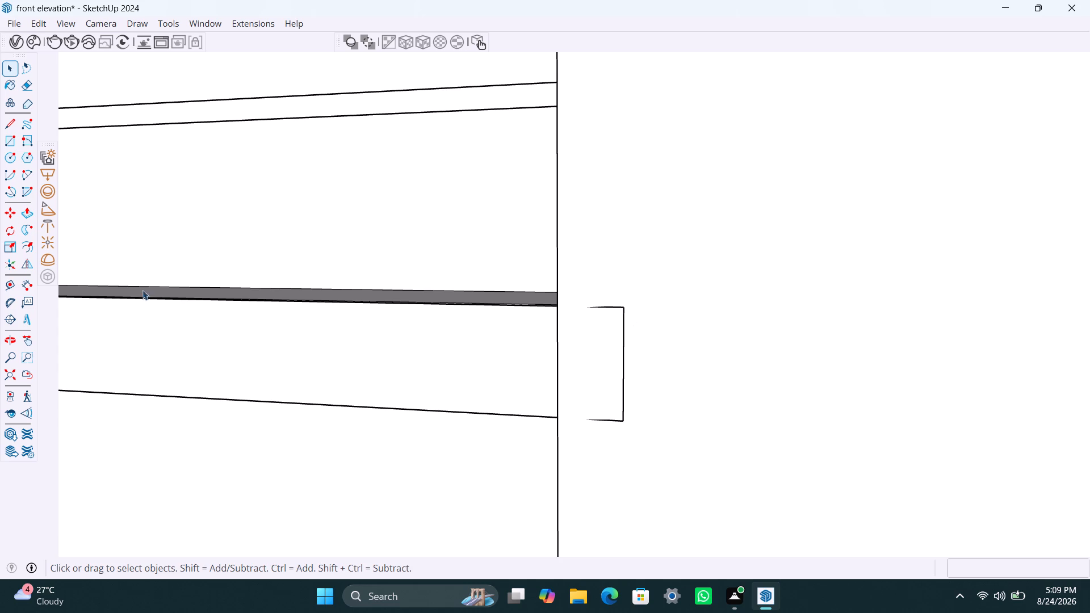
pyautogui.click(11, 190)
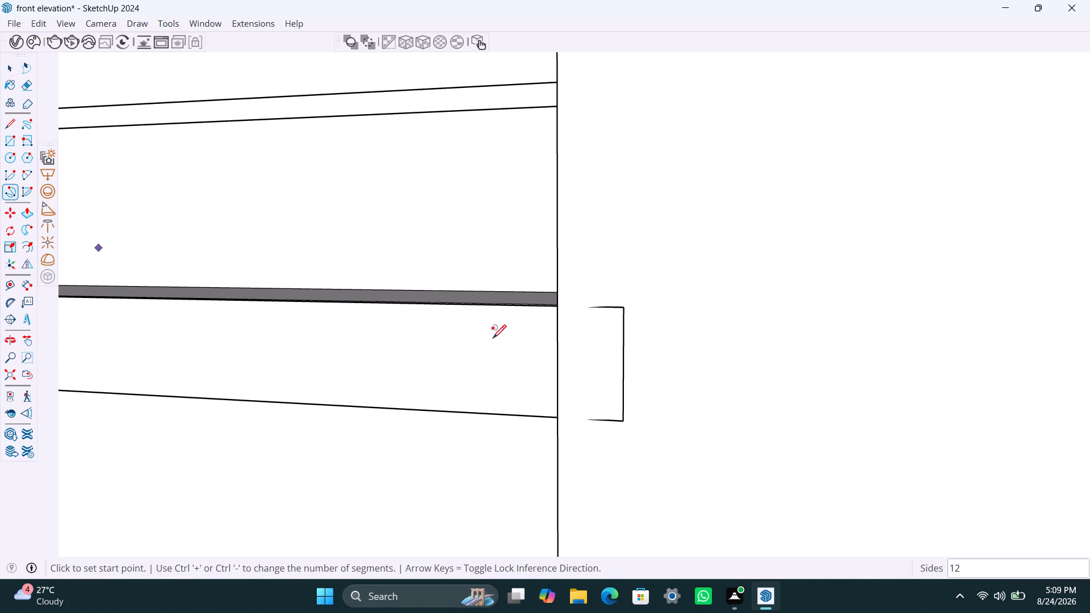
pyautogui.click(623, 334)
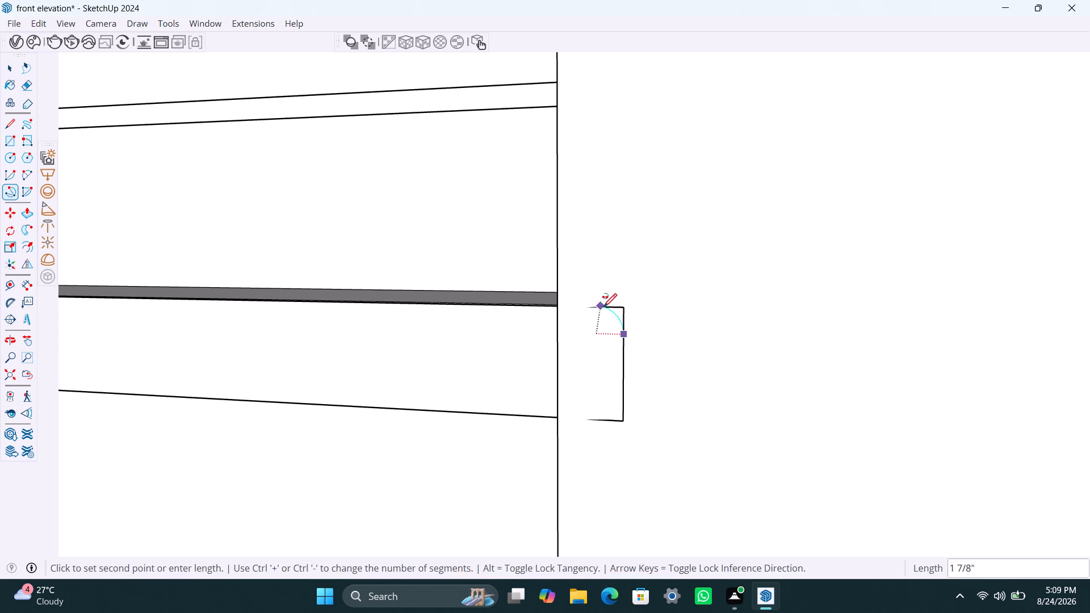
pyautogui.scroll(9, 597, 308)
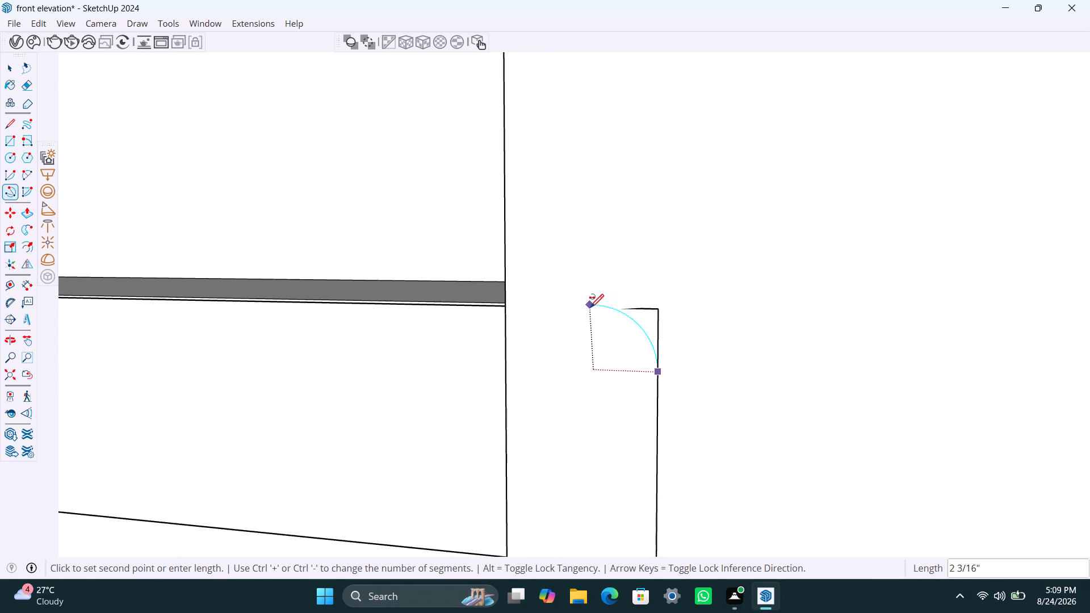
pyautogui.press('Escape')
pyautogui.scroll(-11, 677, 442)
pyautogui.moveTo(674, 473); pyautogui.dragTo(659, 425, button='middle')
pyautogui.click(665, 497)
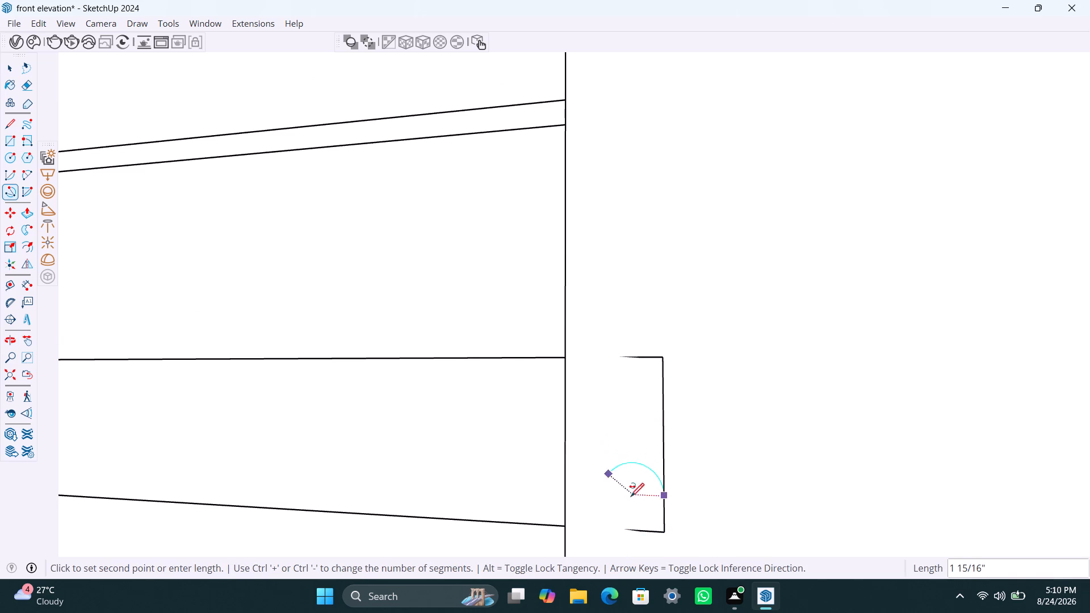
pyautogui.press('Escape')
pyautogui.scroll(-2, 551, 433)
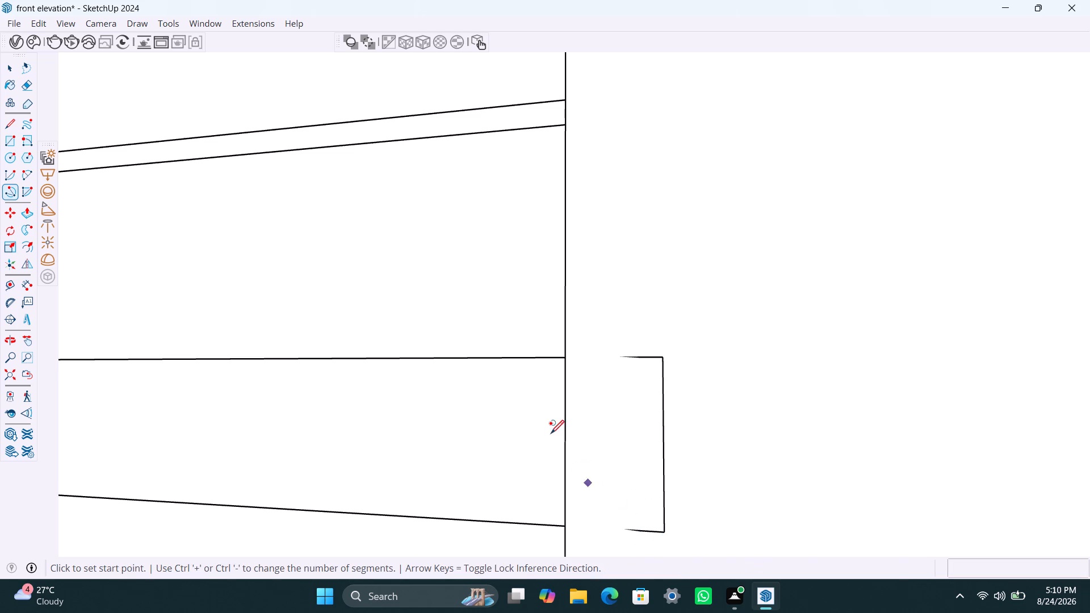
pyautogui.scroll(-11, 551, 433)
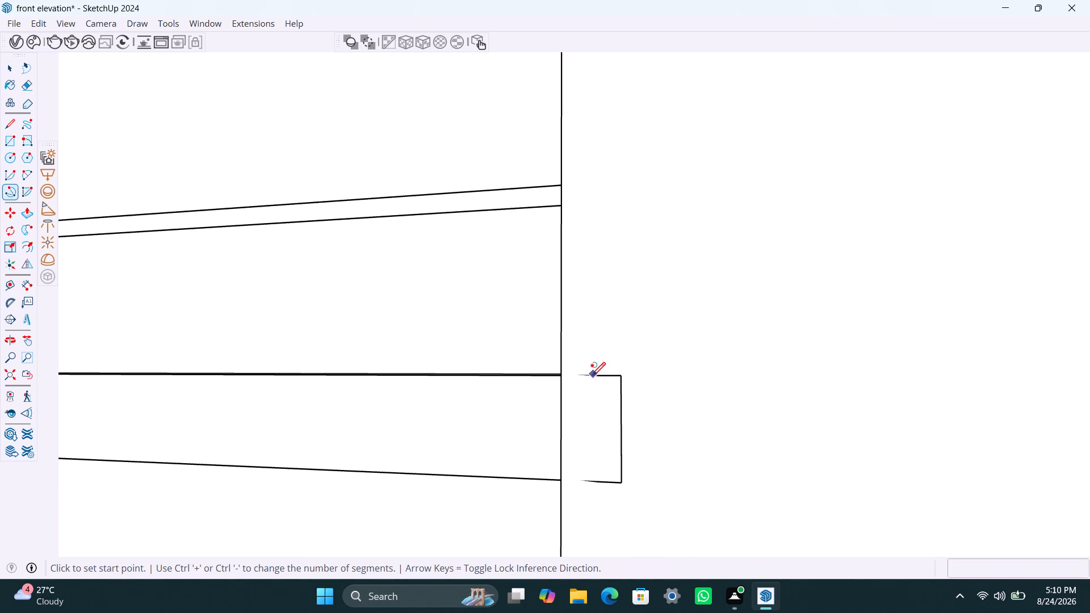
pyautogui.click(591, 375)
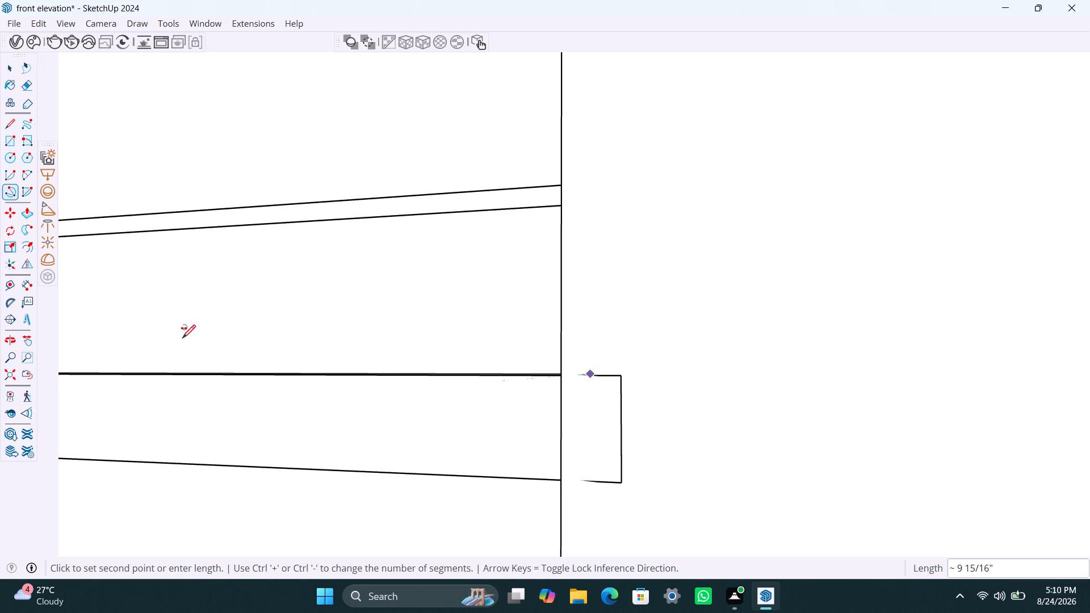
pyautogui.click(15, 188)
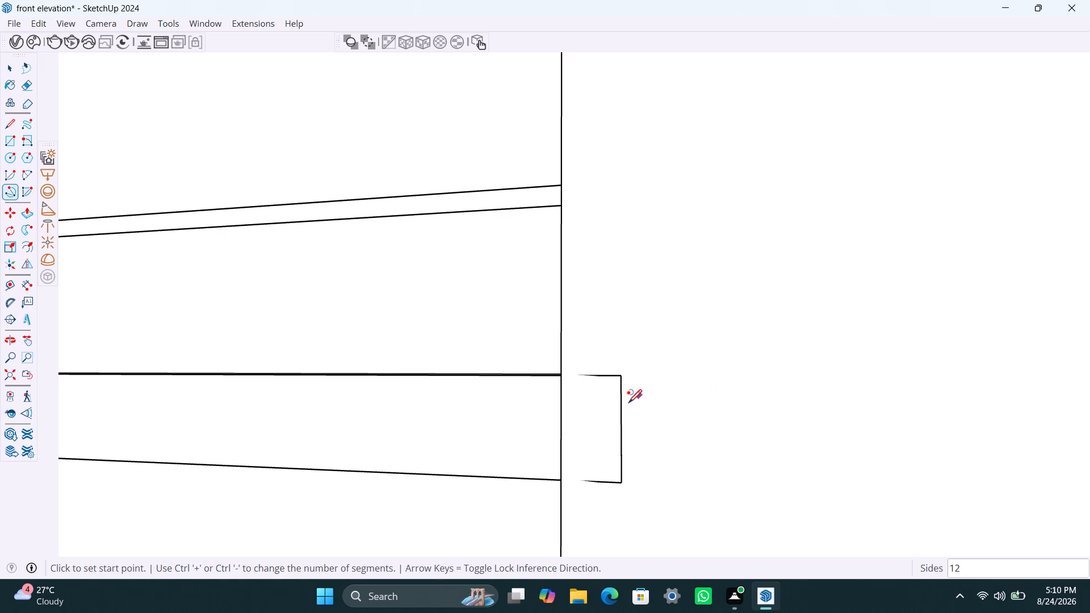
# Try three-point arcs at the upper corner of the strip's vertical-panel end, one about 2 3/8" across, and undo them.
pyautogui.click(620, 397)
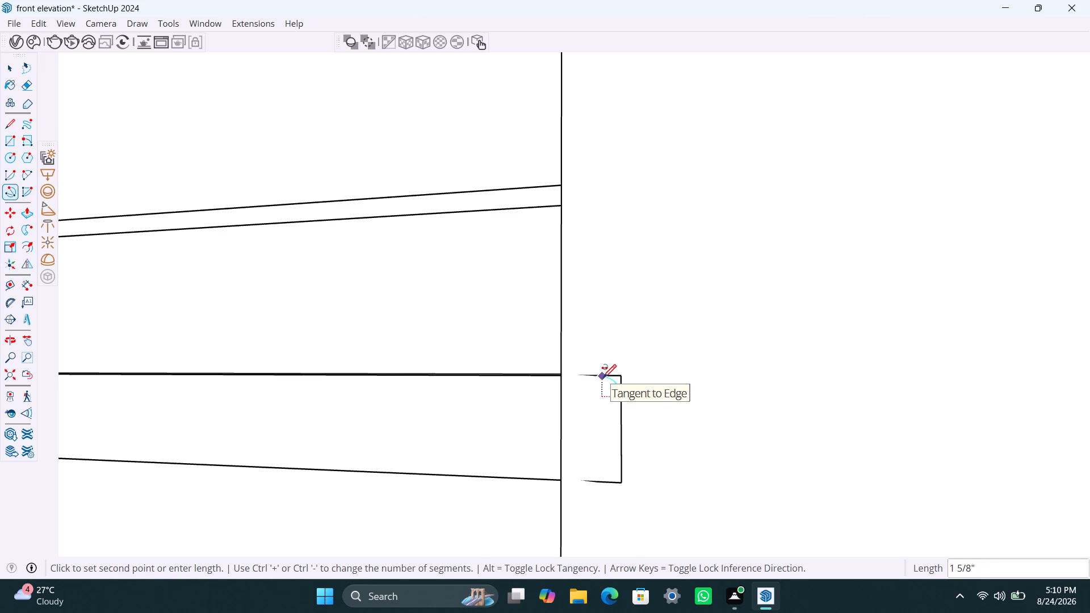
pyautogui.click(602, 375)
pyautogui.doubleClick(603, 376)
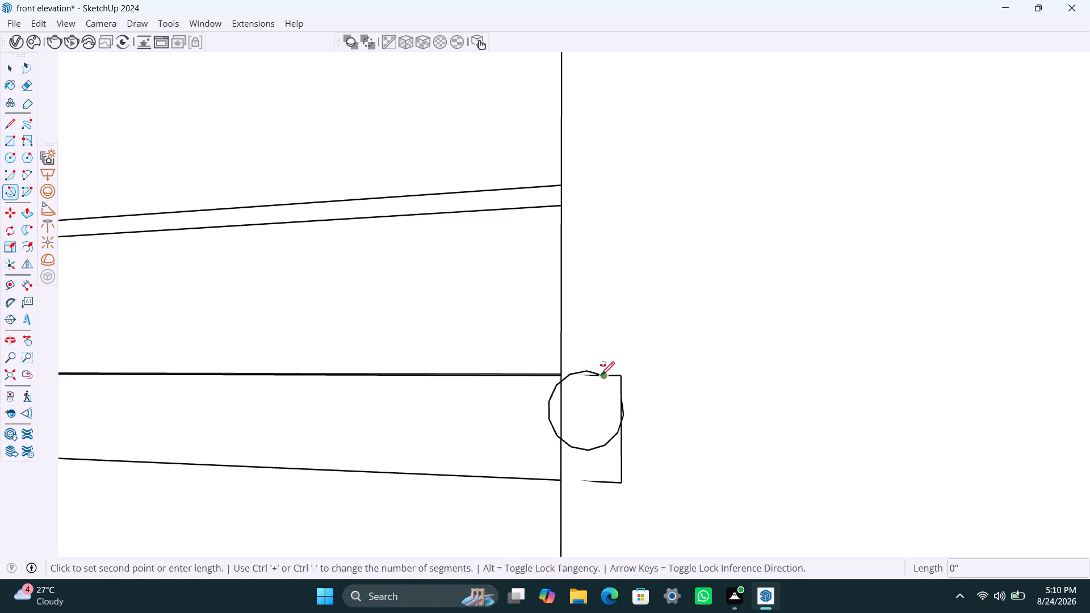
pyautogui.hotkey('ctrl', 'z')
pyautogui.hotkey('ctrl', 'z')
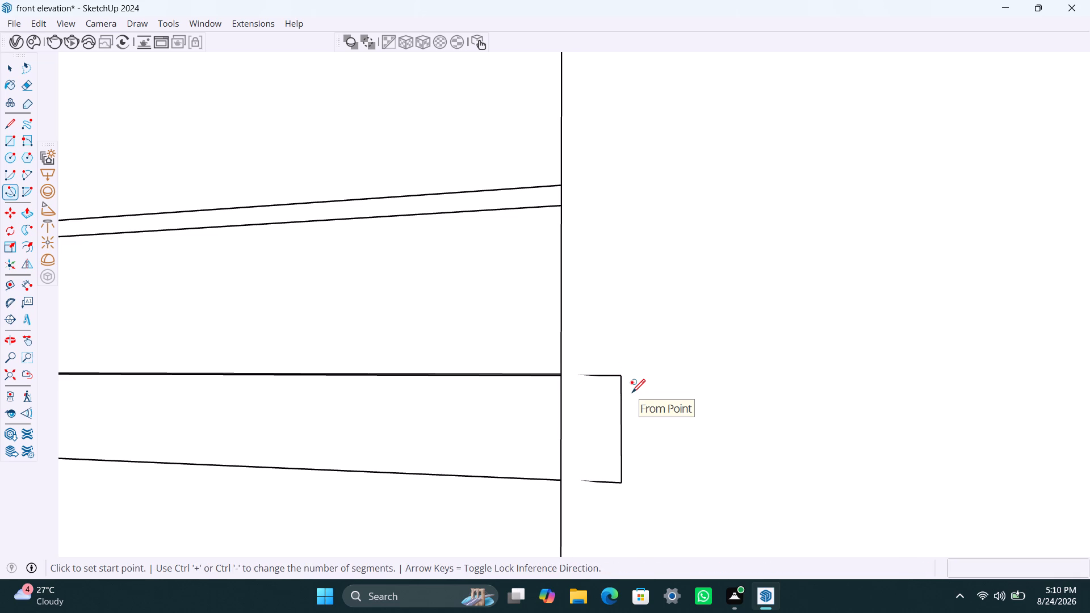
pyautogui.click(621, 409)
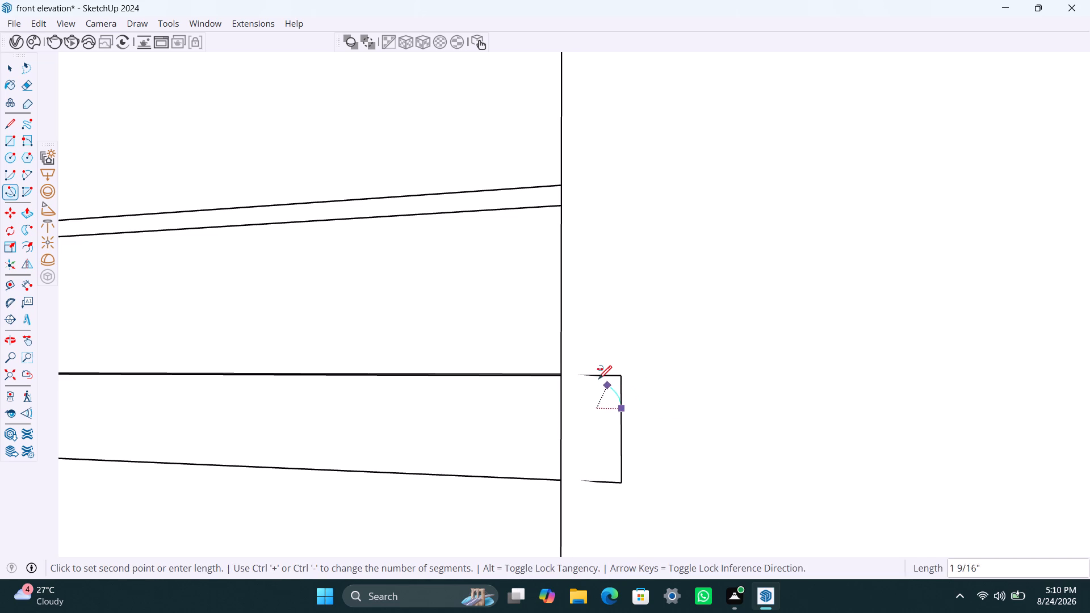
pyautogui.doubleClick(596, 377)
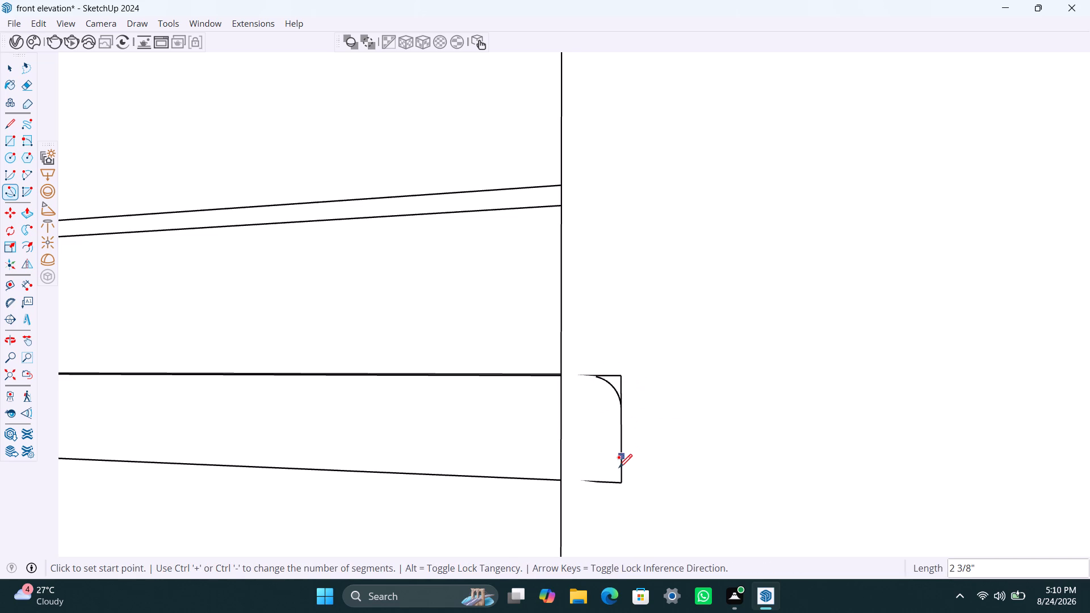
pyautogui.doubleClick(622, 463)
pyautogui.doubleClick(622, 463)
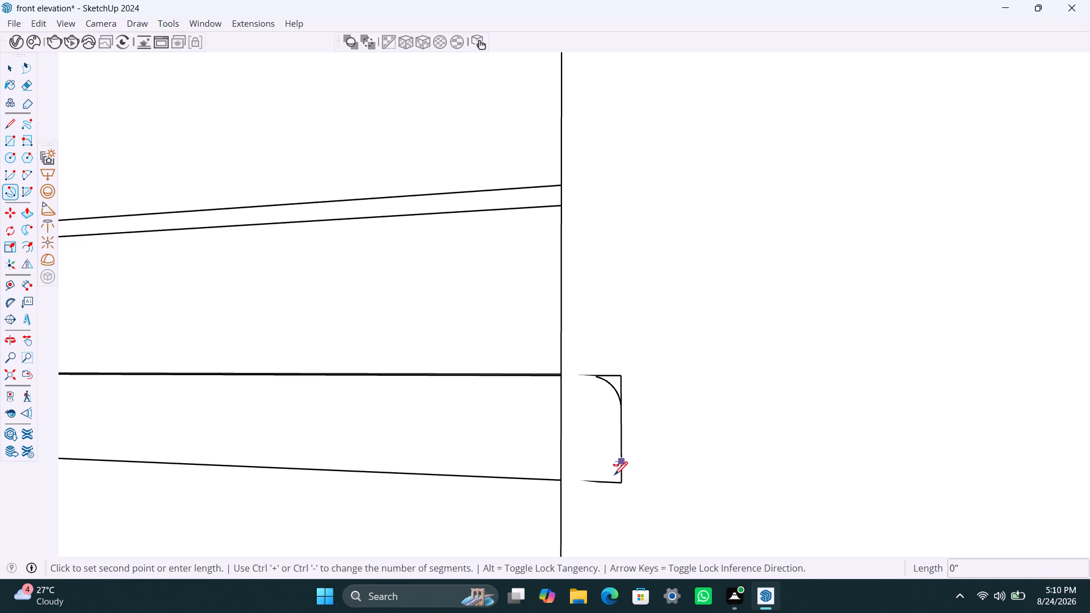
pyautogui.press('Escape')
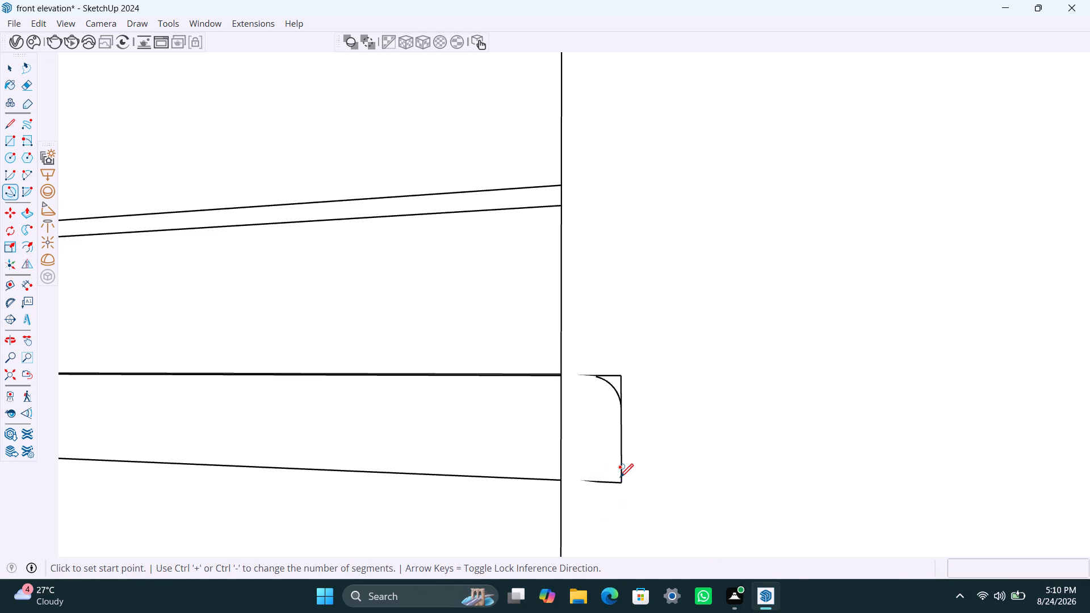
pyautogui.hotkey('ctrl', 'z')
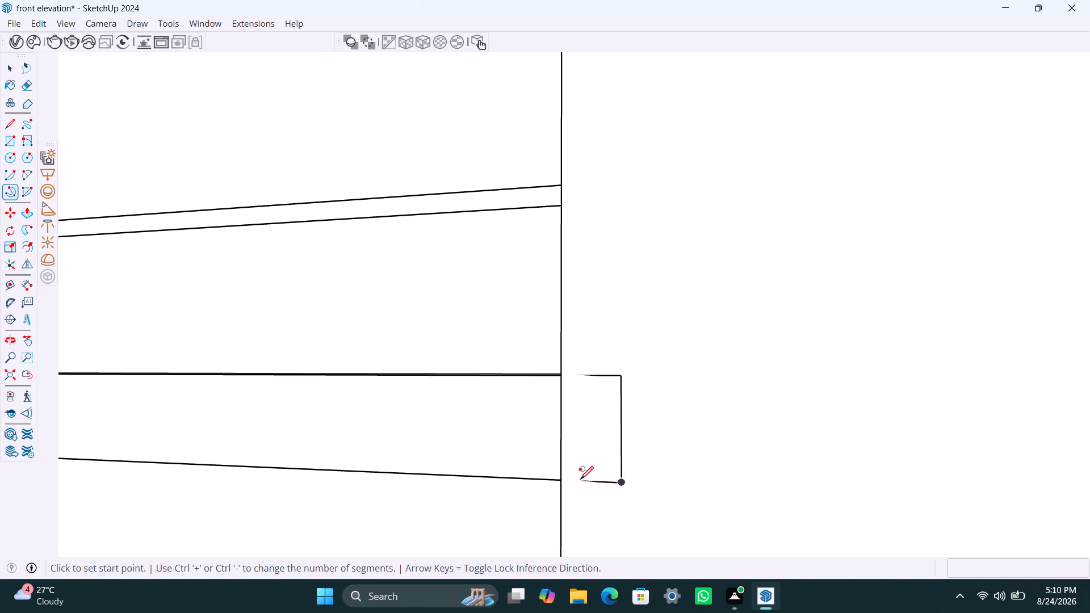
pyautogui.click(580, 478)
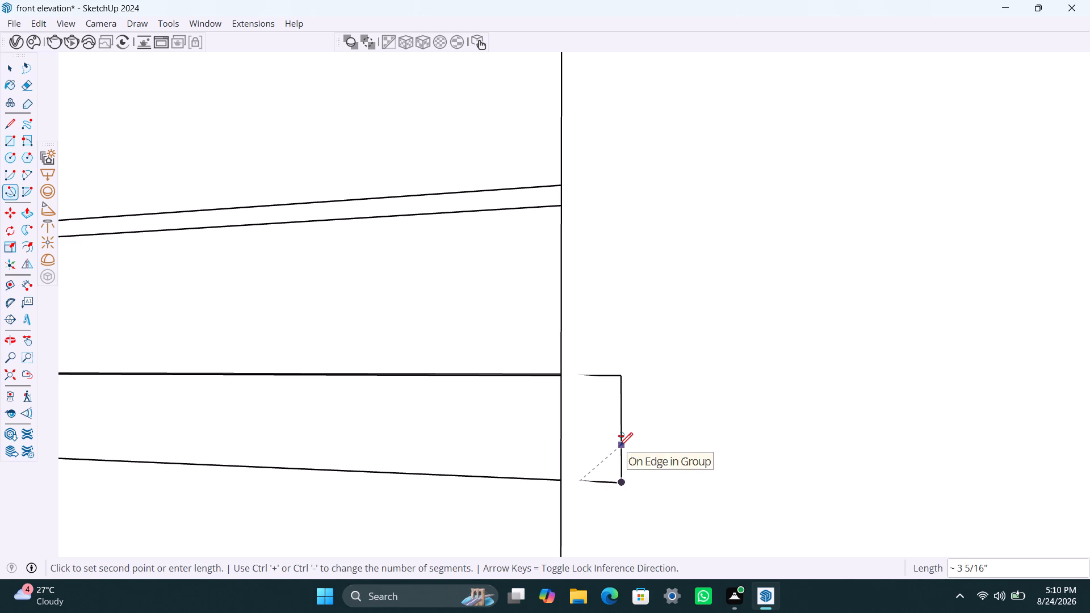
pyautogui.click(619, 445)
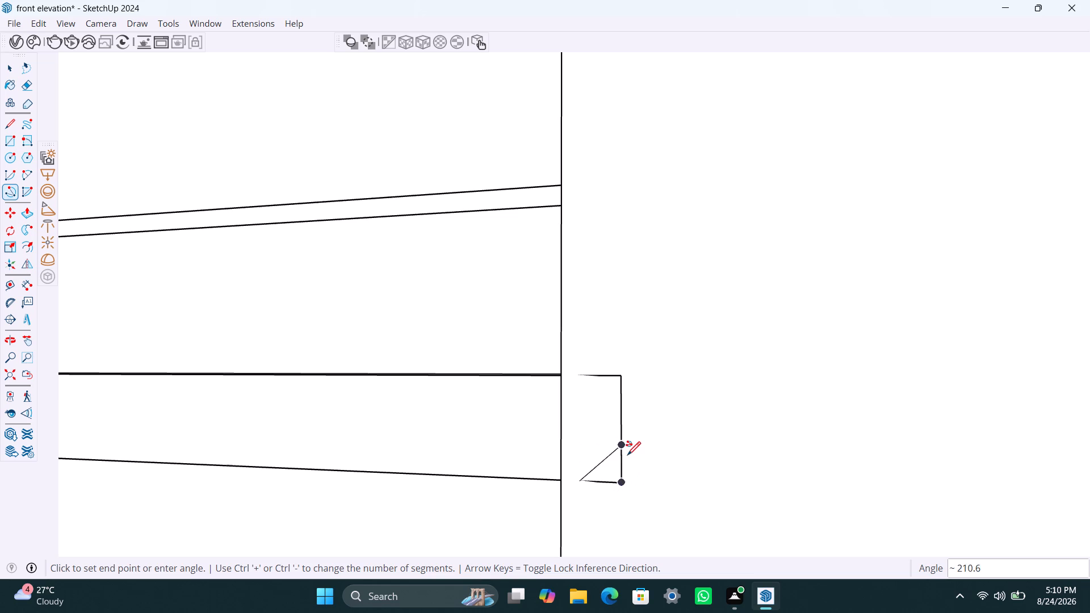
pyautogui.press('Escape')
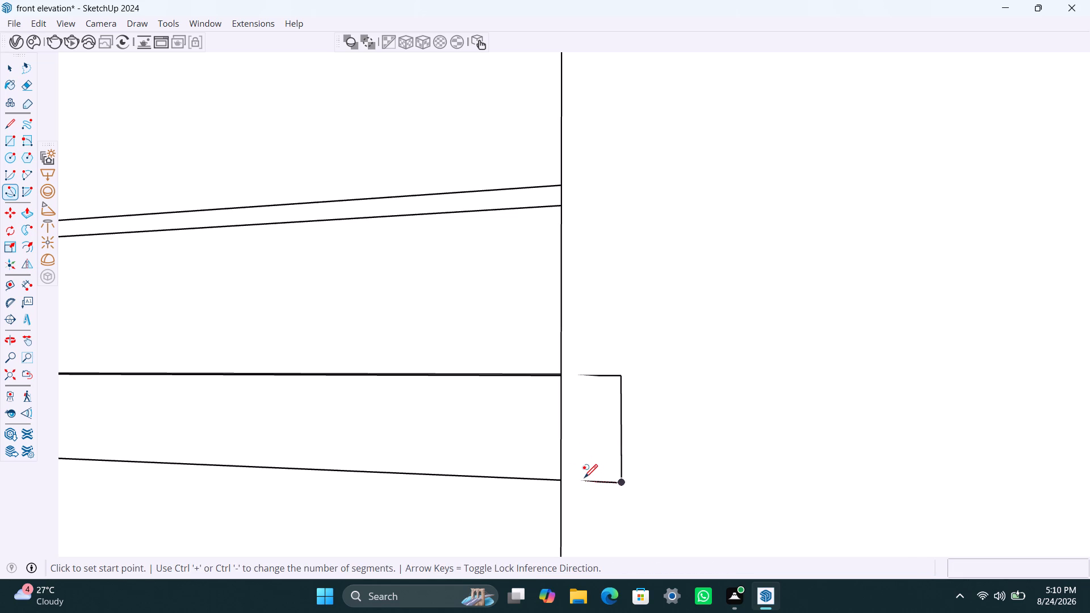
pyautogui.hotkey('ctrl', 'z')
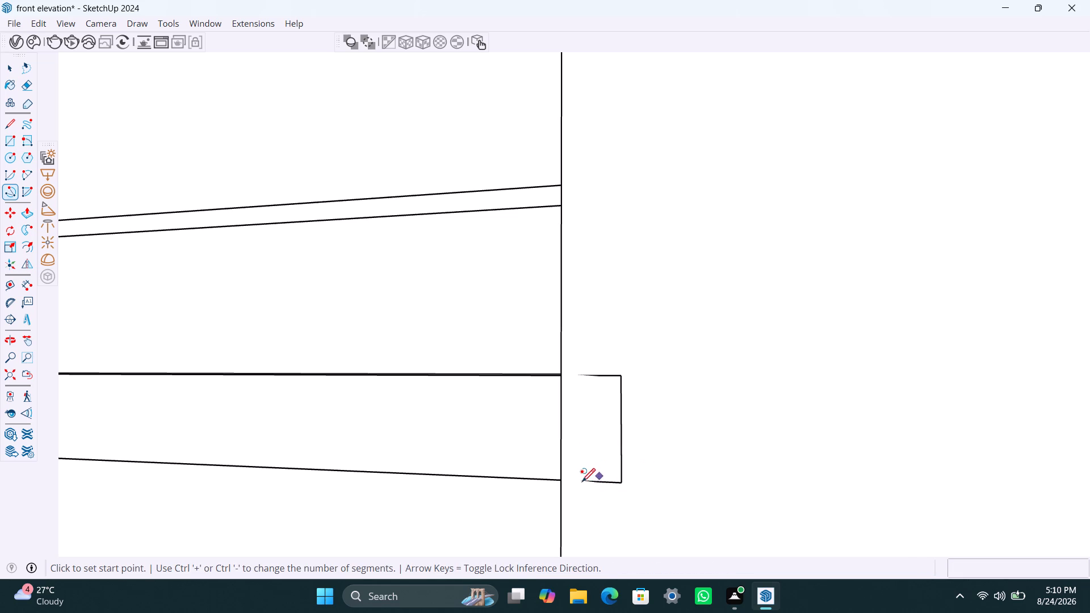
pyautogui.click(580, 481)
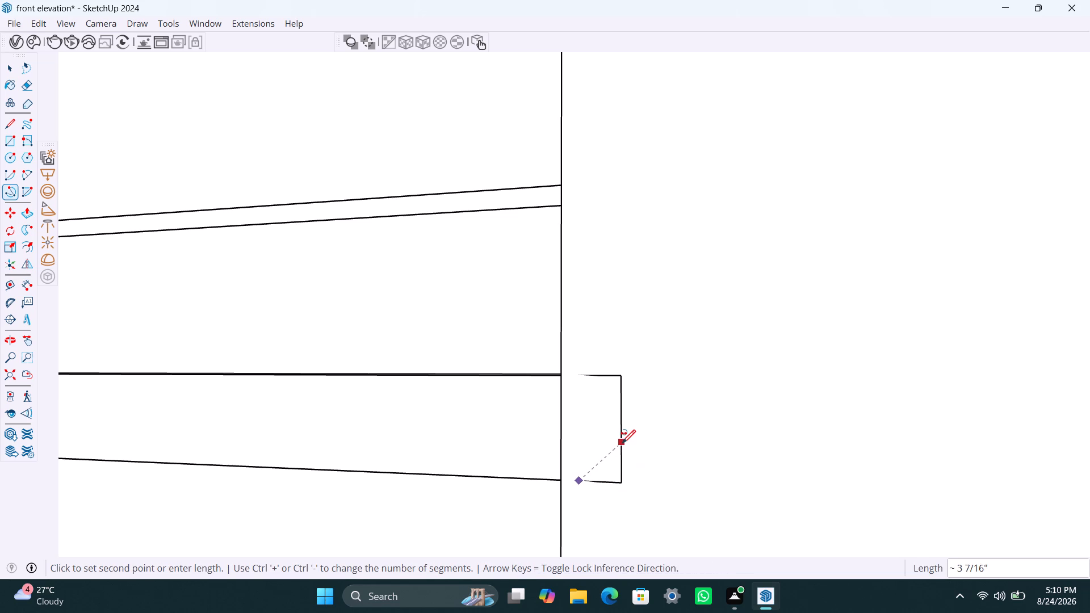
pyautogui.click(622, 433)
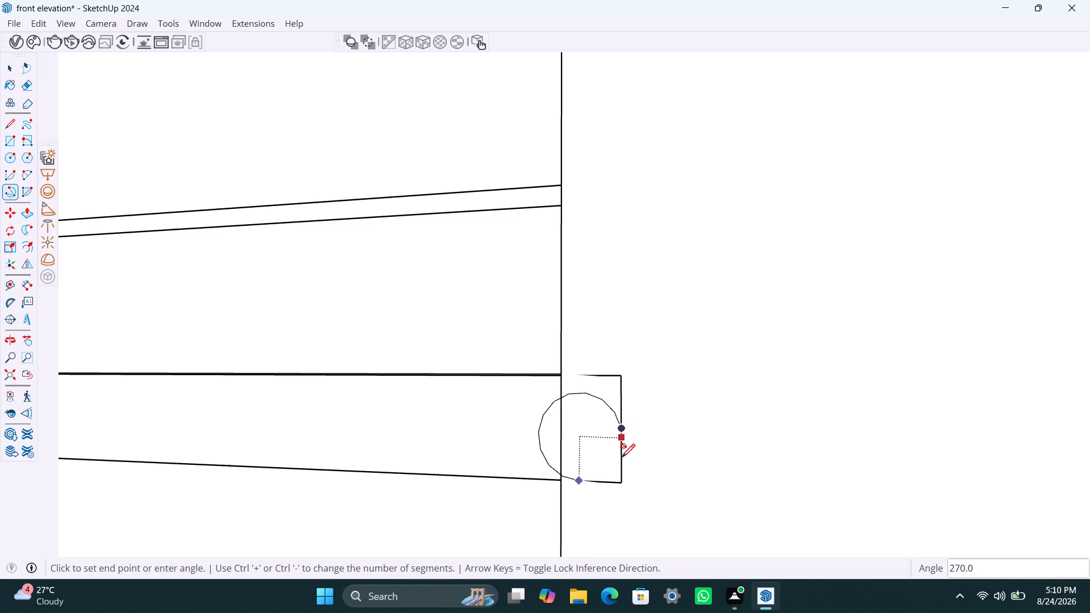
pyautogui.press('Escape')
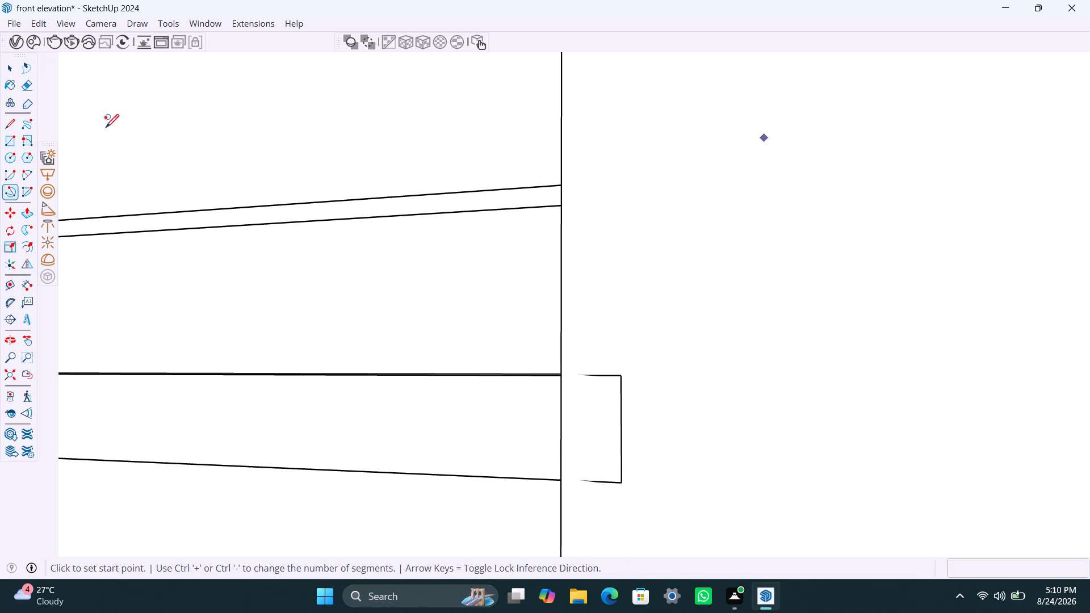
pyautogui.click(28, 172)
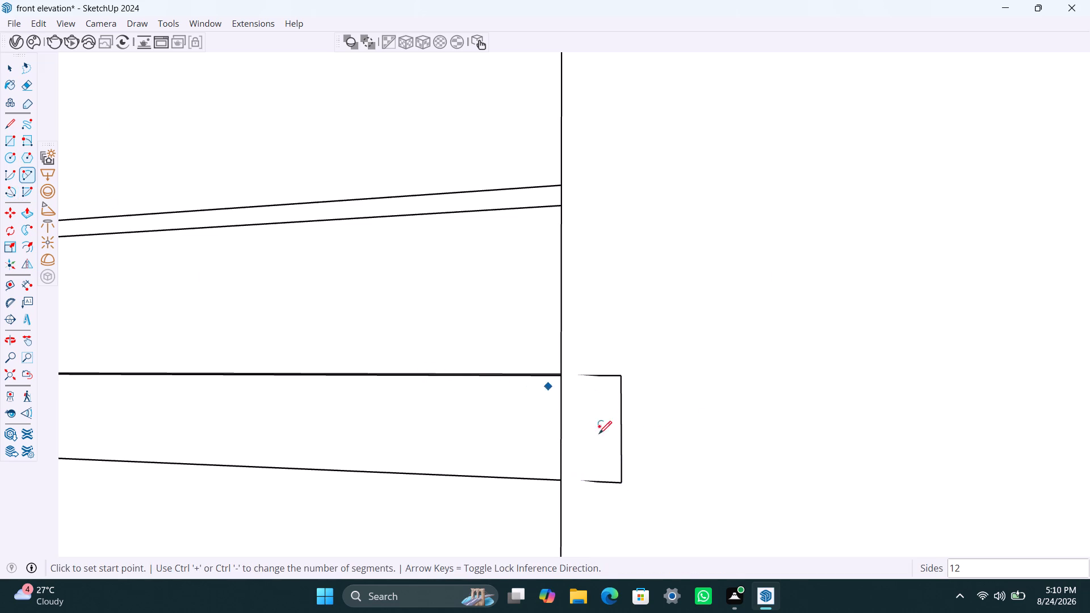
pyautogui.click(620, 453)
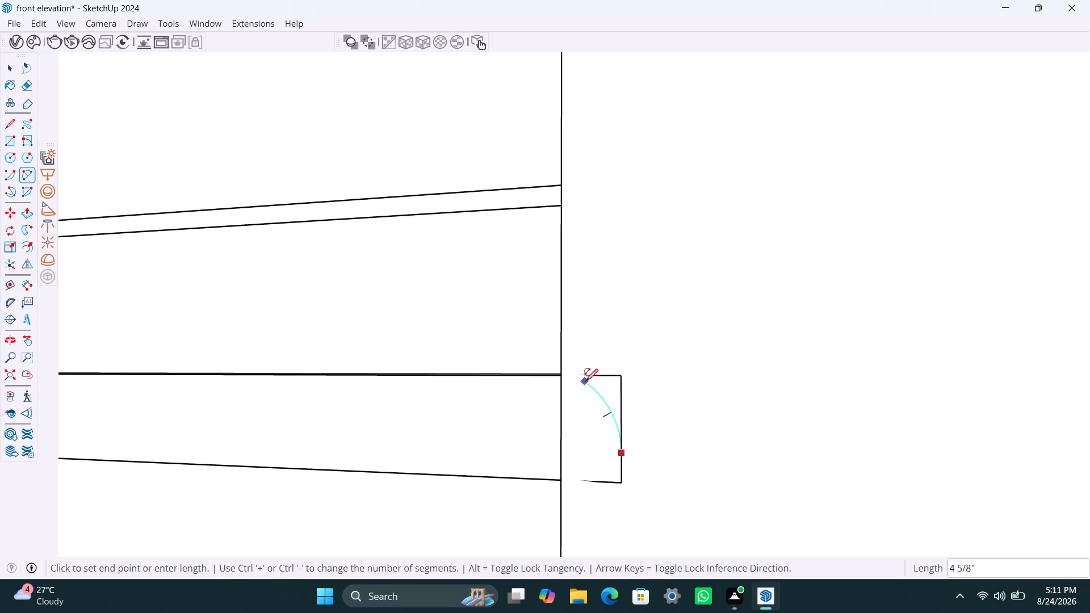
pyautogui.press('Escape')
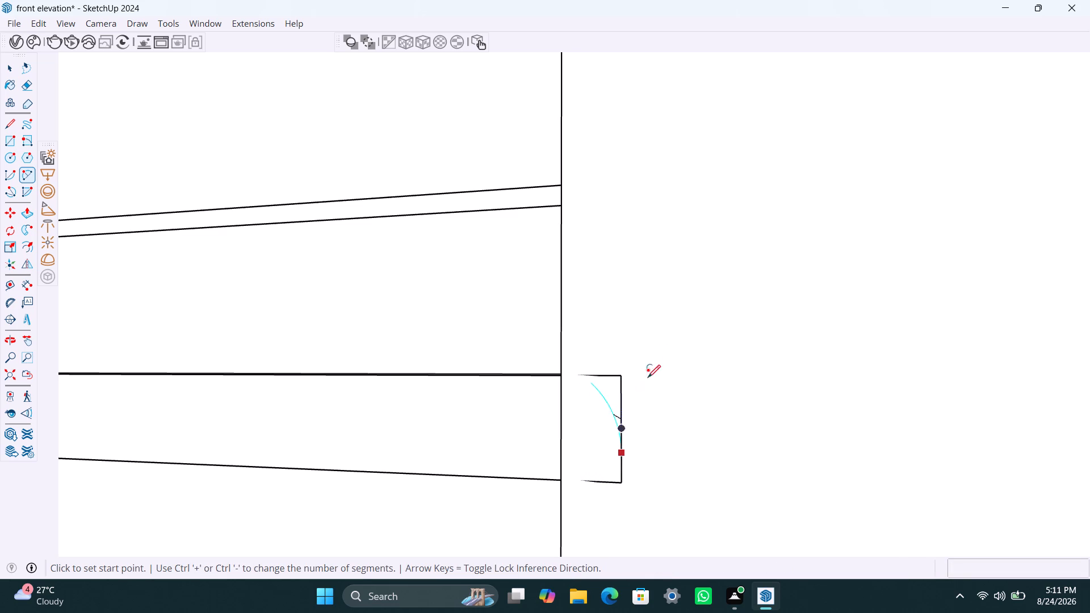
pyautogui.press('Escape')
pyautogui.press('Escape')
# Examine the projecting strip along the balcony slab from its vertical-panel end to its outer end.
pyautogui.scroll(-5, 613, 322)
pyautogui.press('space')
pyautogui.scroll(-13, 614, 330)
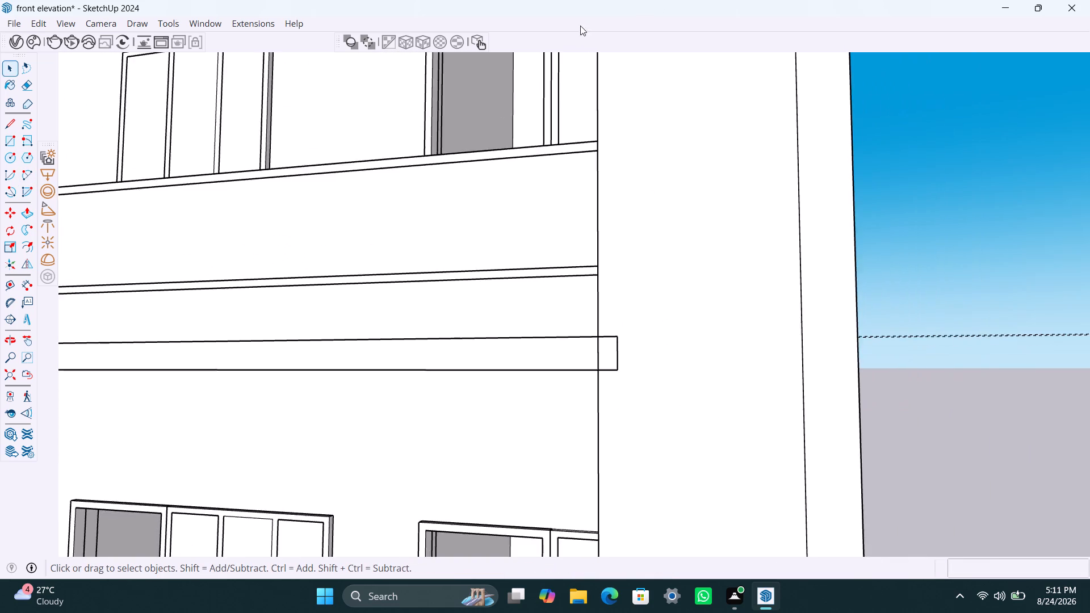
pyautogui.scroll(-11, 568, 358)
pyautogui.moveTo(571, 375); pyautogui.dragTo(712, 377, button='middle')
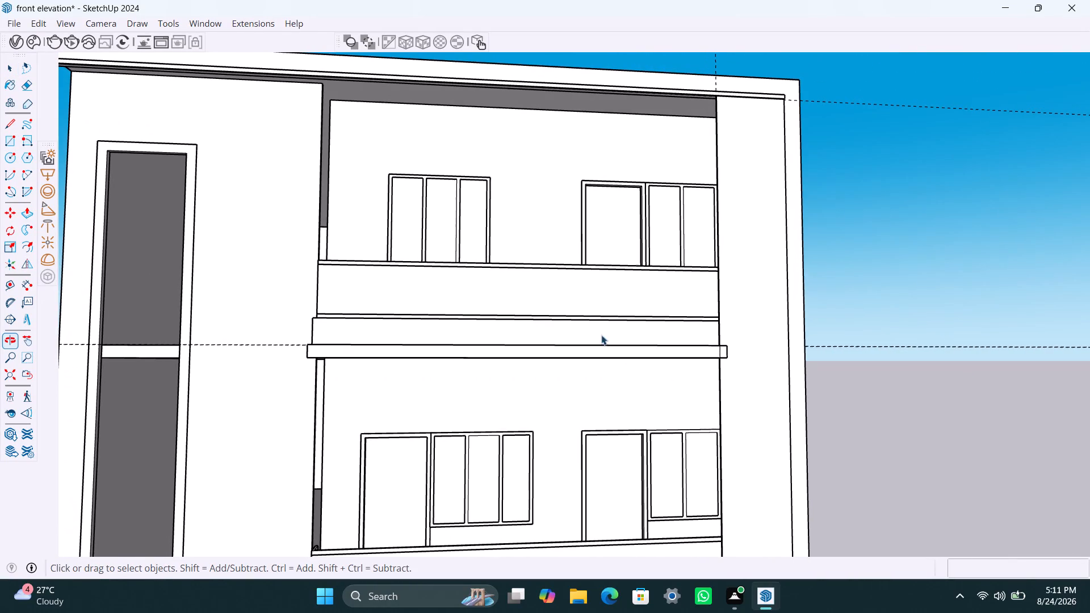
pyautogui.scroll(2, 761, 364)
pyautogui.moveTo(215, 326); pyautogui.dragTo(352, 326, button='middle')
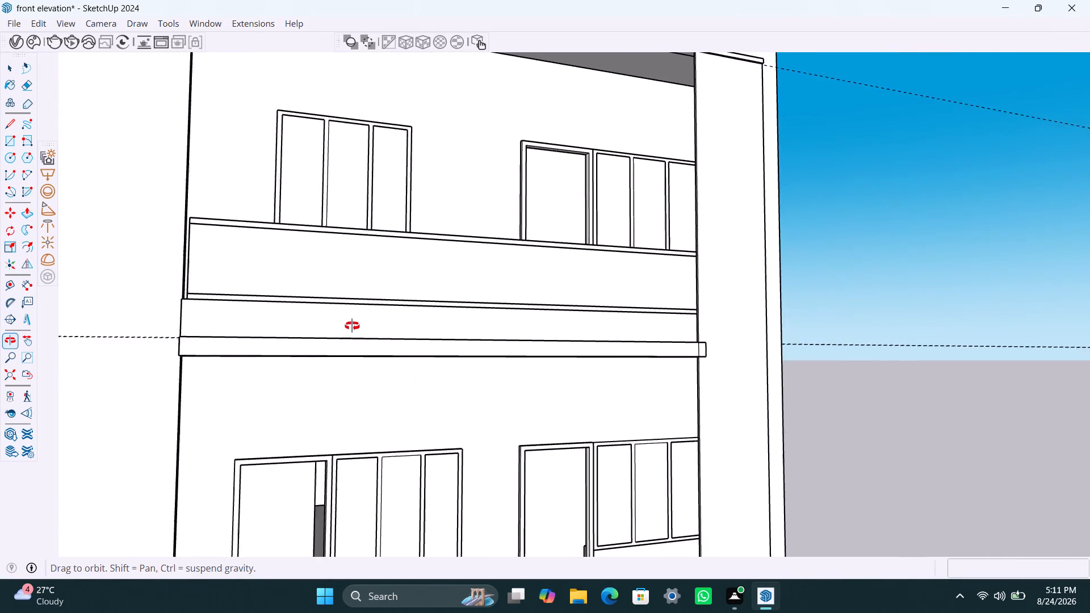
pyautogui.moveTo(352, 326); pyautogui.dragTo(353, 326, button='middle')
pyautogui.scroll(6, 191, 340)
pyautogui.moveTo(194, 344); pyautogui.dragTo(106, 369, button='middle')
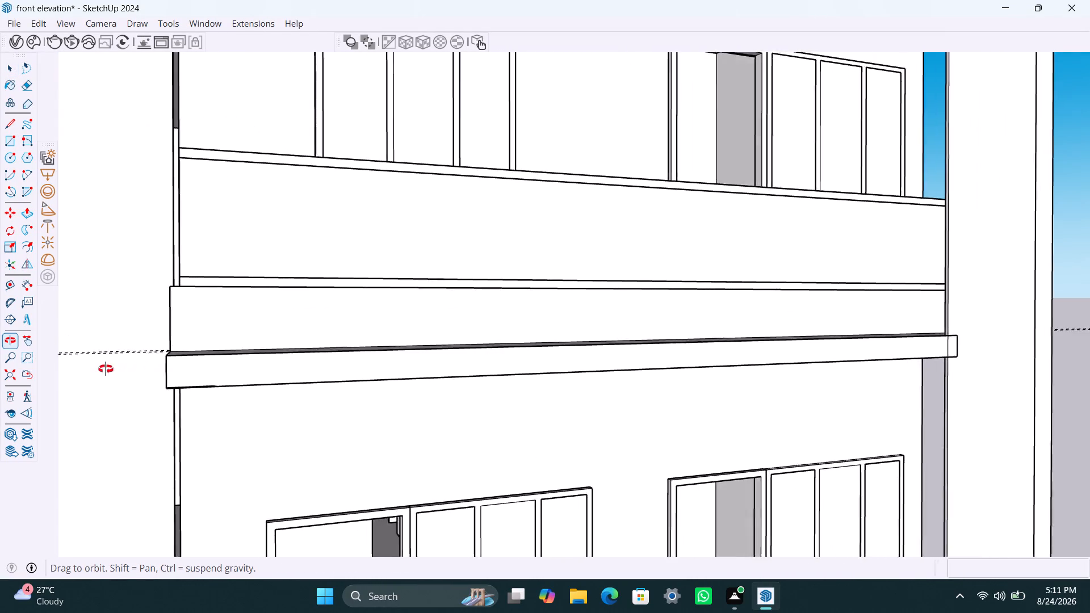
pyautogui.moveTo(106, 369); pyautogui.dragTo(76, 370, button='middle')
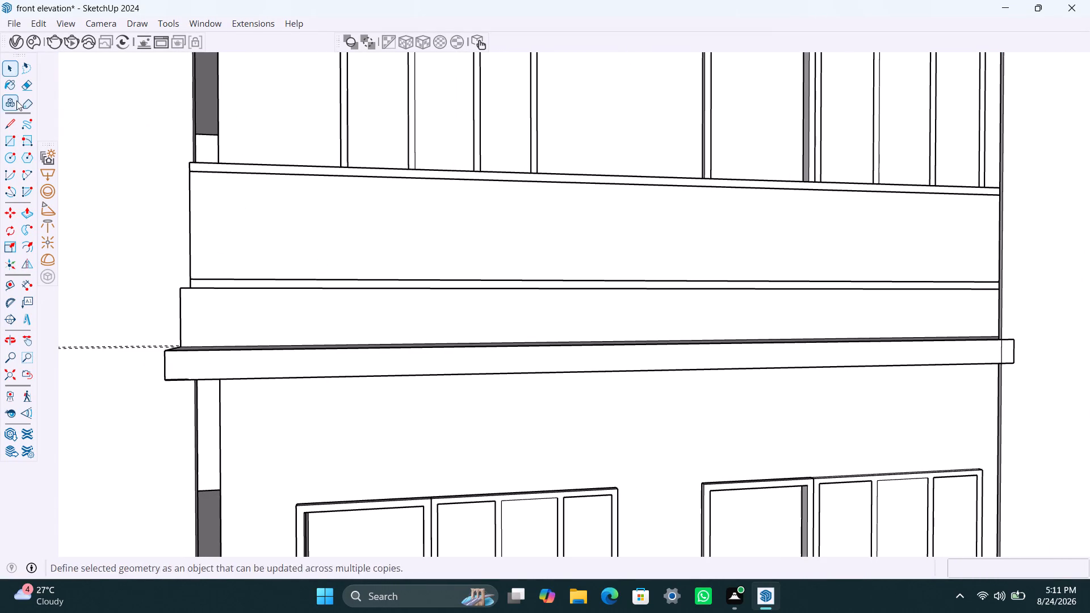
# Draw a tangent arc about 4 5/16" across at the upper corner of the balcony-slab strip's free end.
pyautogui.click(253, 355)
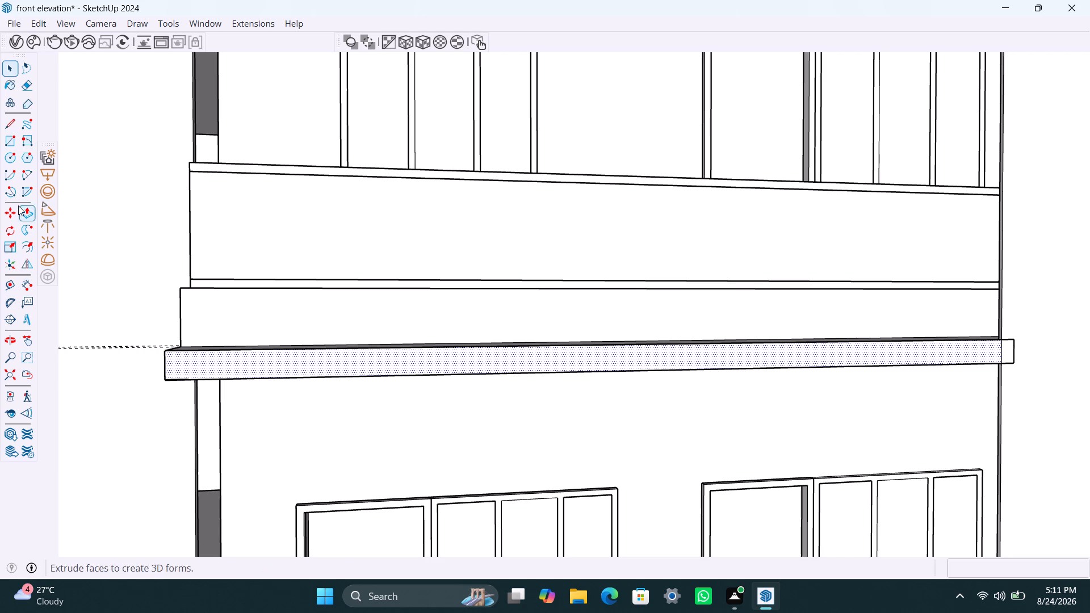
pyautogui.click(11, 188)
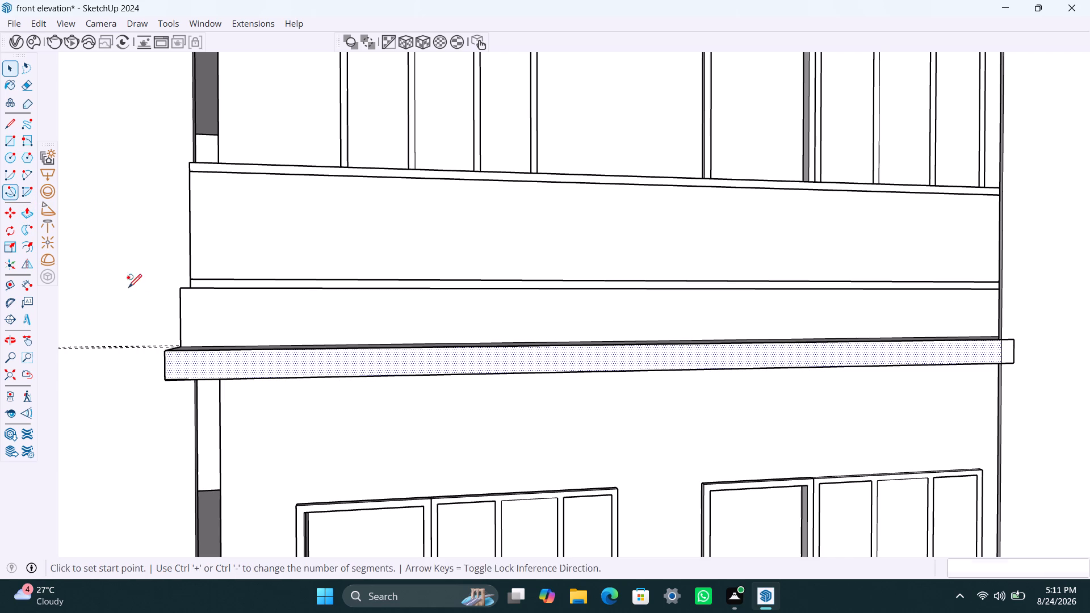
pyautogui.click(164, 366)
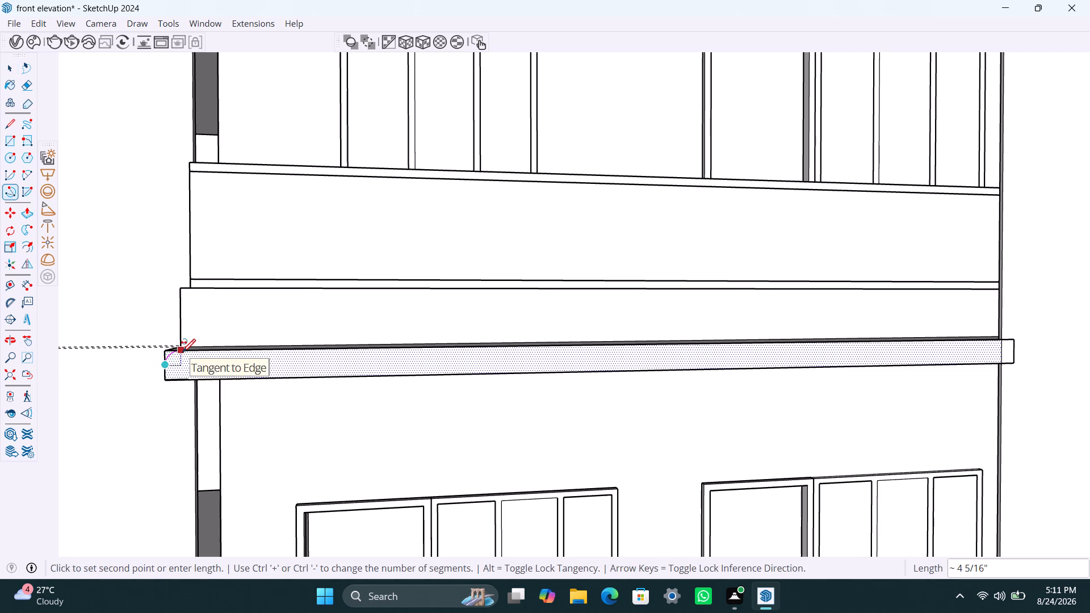
pyautogui.click(182, 351)
pyautogui.doubleClick(182, 351)
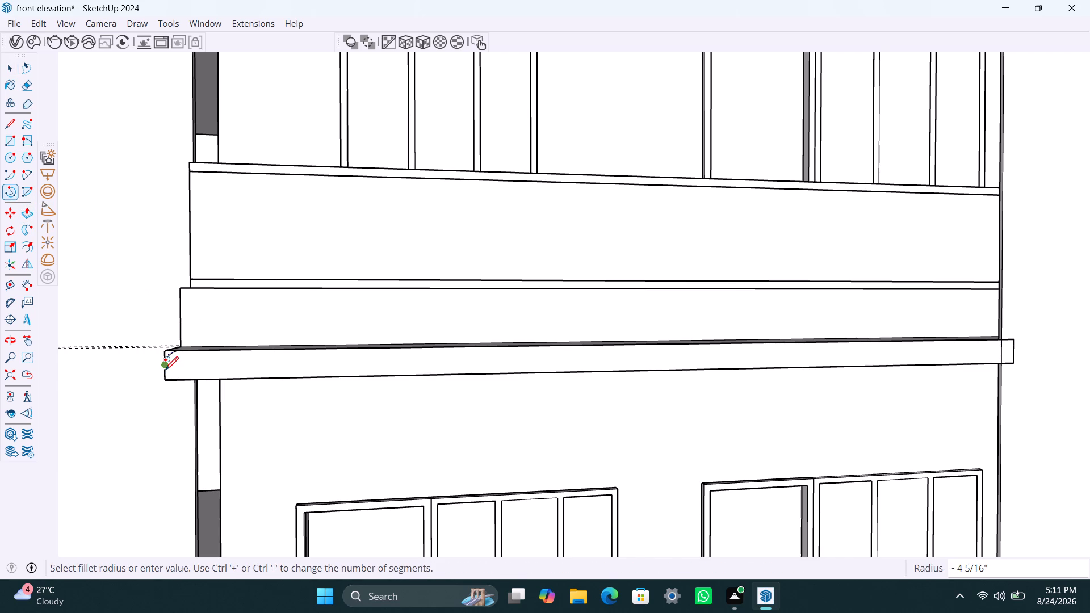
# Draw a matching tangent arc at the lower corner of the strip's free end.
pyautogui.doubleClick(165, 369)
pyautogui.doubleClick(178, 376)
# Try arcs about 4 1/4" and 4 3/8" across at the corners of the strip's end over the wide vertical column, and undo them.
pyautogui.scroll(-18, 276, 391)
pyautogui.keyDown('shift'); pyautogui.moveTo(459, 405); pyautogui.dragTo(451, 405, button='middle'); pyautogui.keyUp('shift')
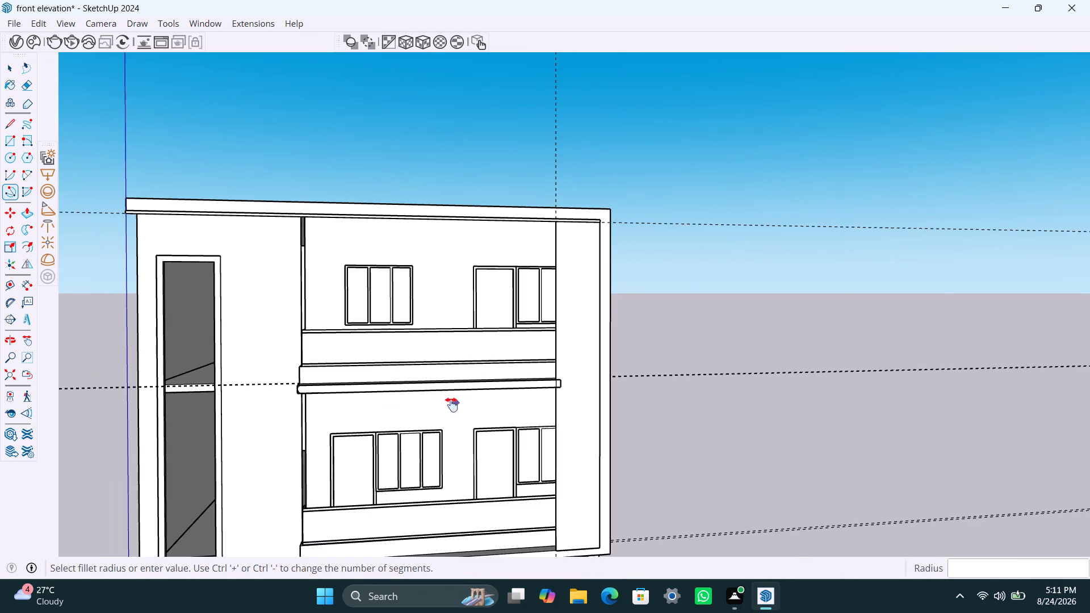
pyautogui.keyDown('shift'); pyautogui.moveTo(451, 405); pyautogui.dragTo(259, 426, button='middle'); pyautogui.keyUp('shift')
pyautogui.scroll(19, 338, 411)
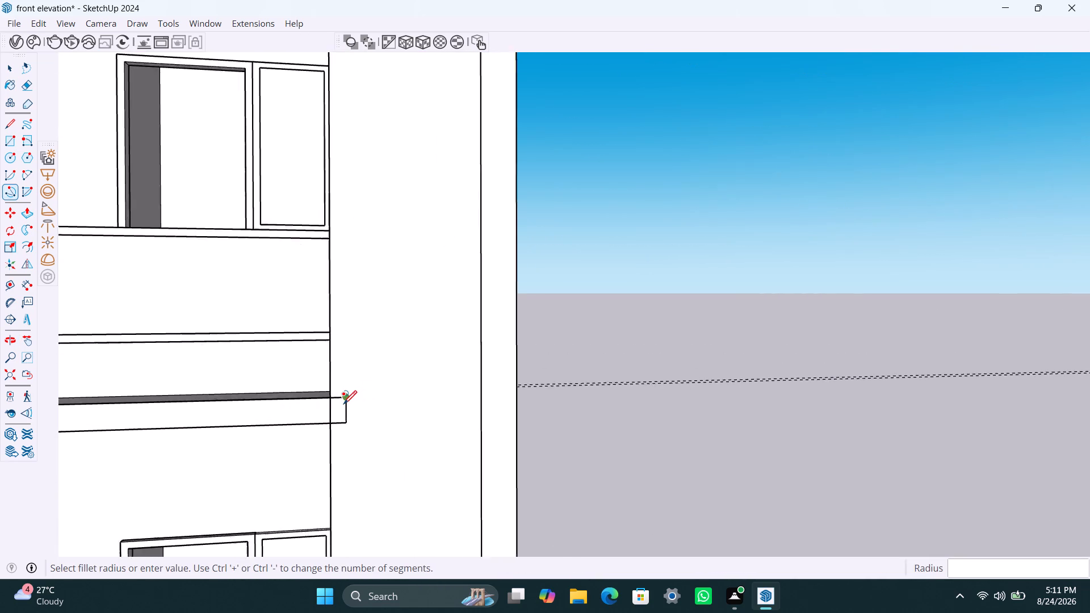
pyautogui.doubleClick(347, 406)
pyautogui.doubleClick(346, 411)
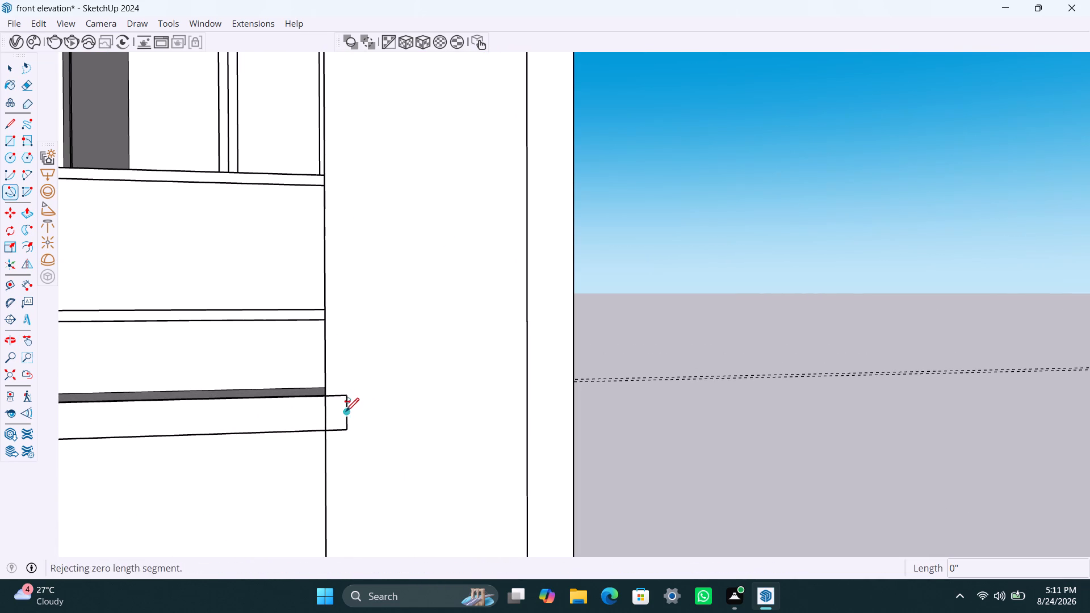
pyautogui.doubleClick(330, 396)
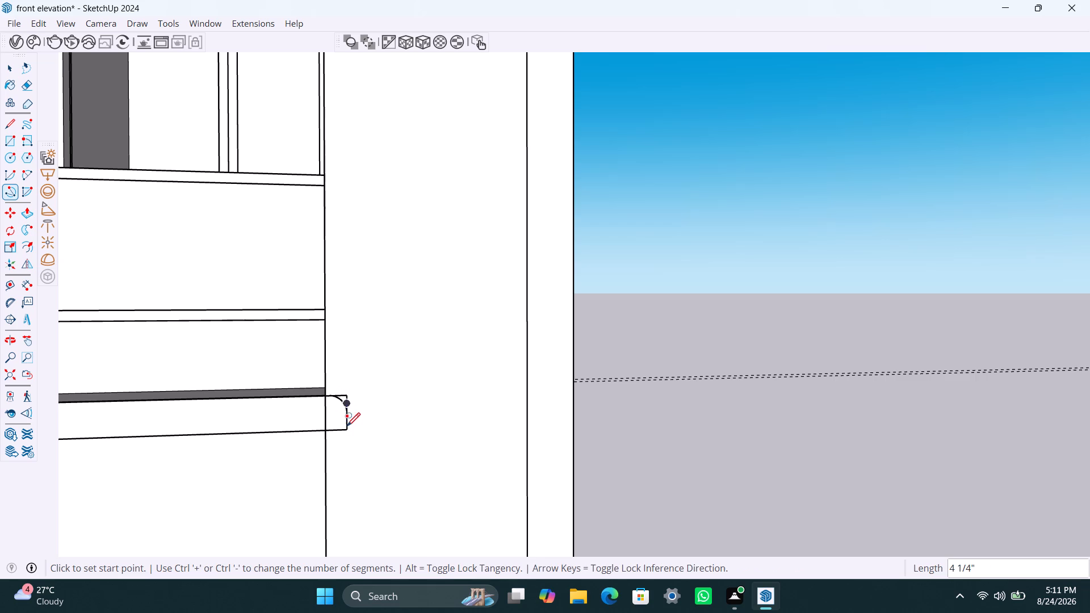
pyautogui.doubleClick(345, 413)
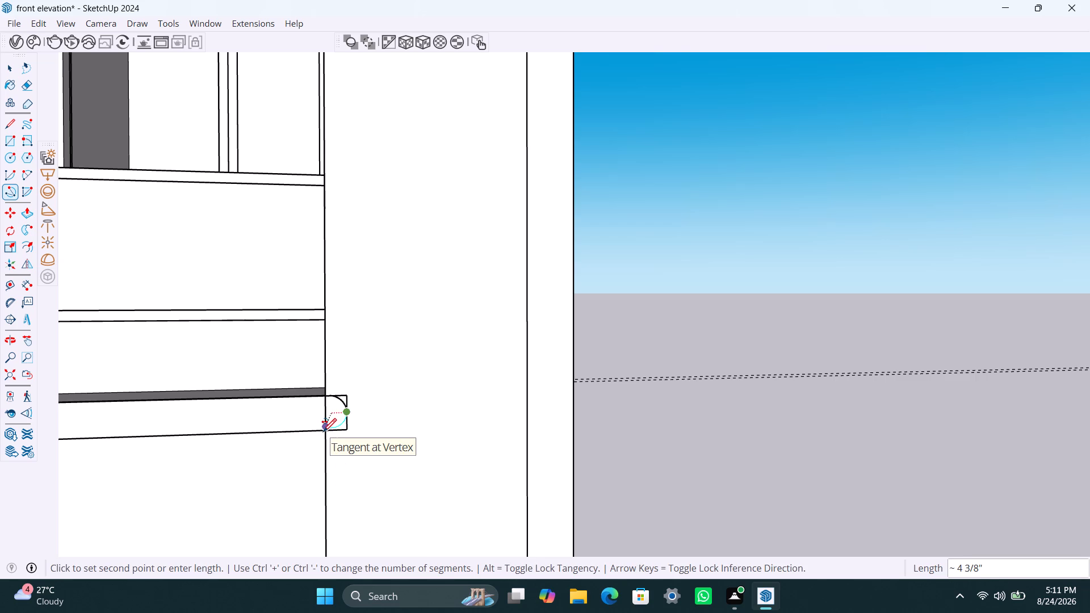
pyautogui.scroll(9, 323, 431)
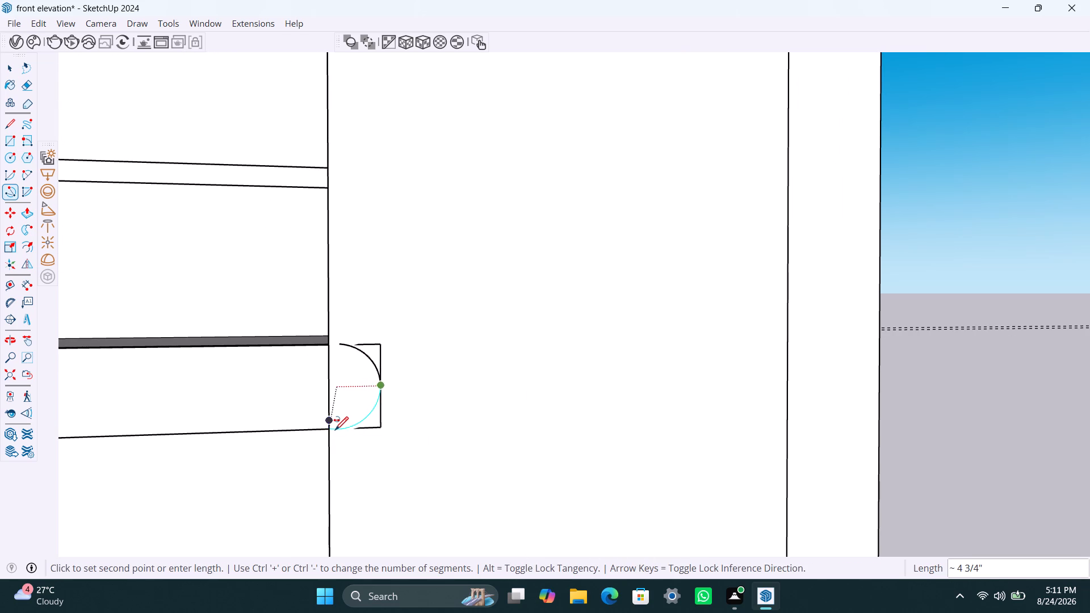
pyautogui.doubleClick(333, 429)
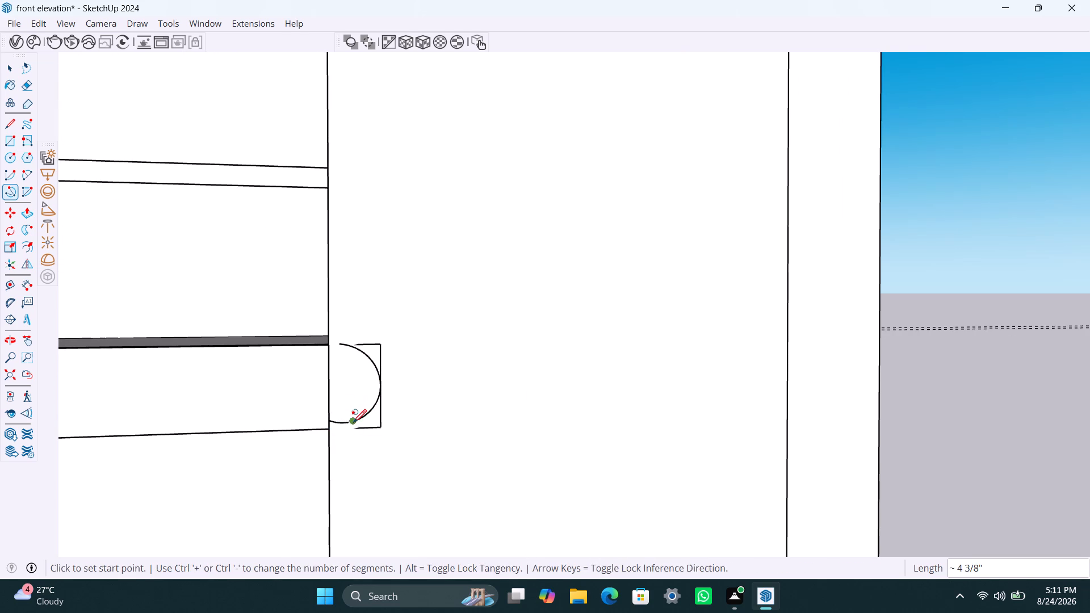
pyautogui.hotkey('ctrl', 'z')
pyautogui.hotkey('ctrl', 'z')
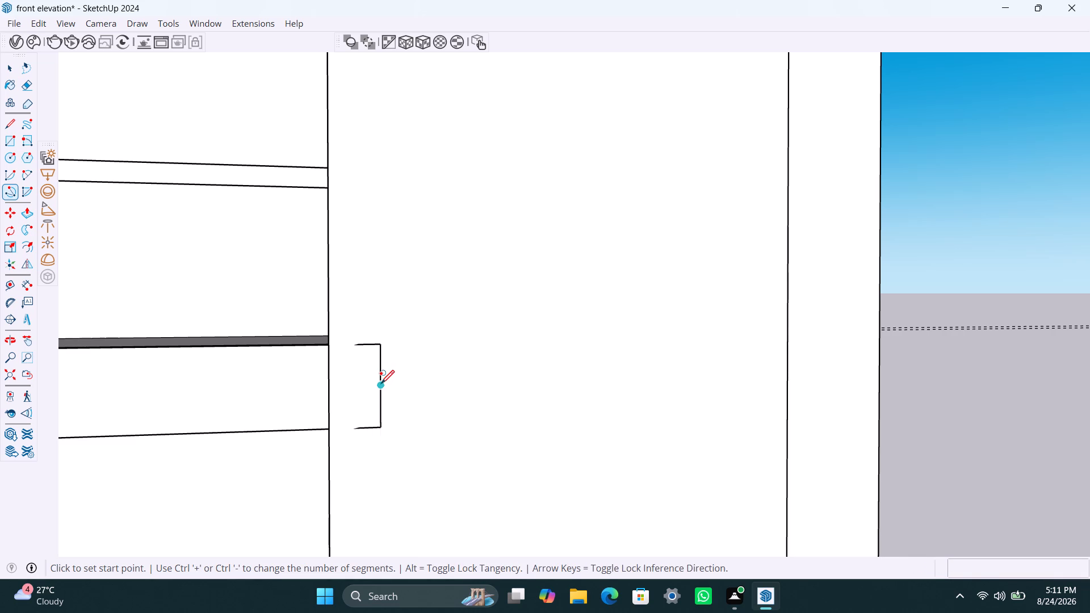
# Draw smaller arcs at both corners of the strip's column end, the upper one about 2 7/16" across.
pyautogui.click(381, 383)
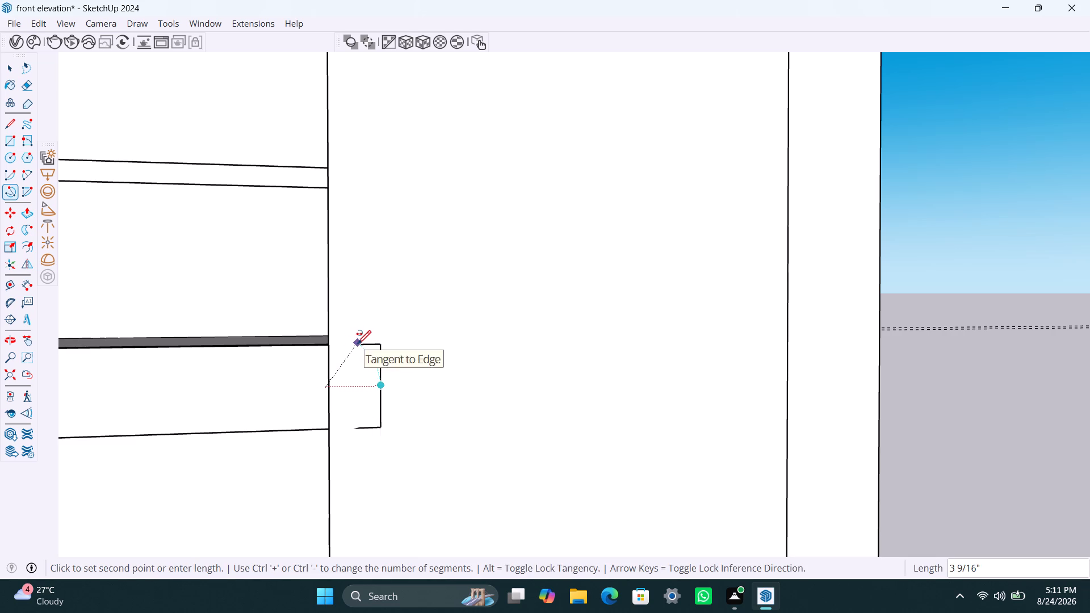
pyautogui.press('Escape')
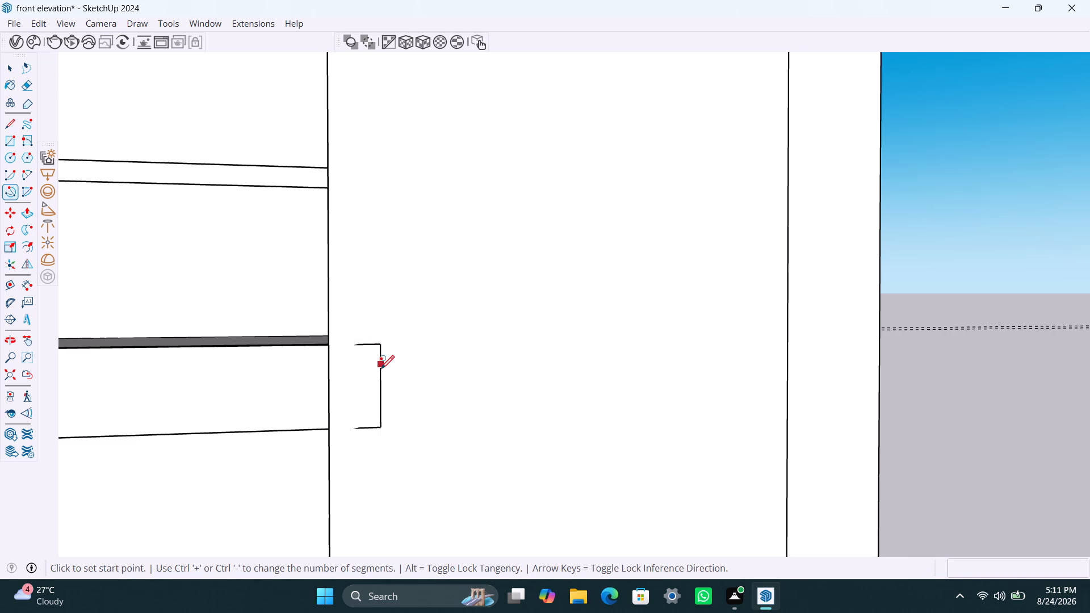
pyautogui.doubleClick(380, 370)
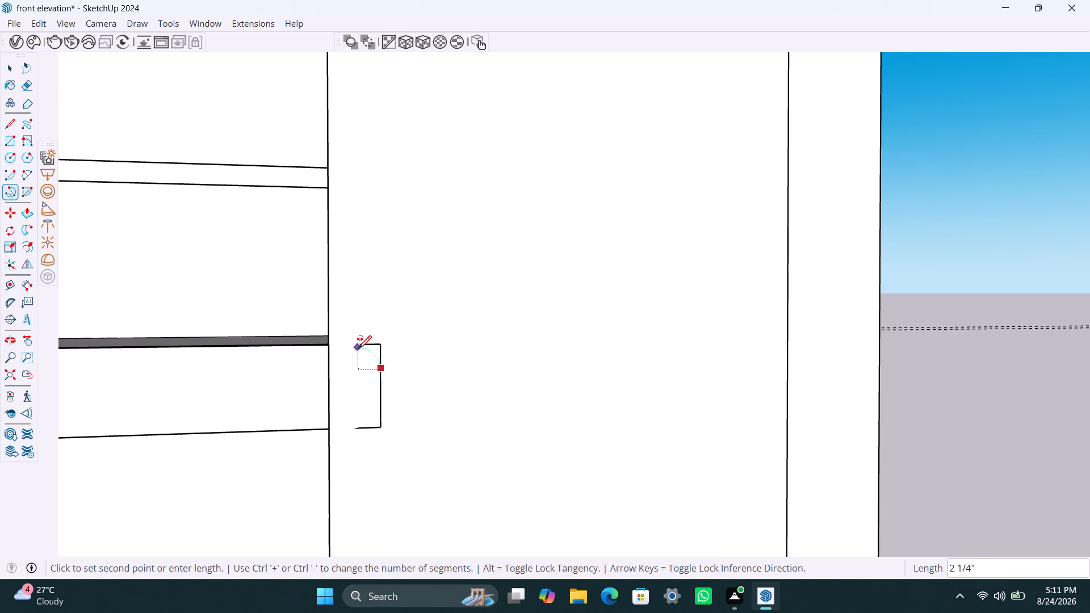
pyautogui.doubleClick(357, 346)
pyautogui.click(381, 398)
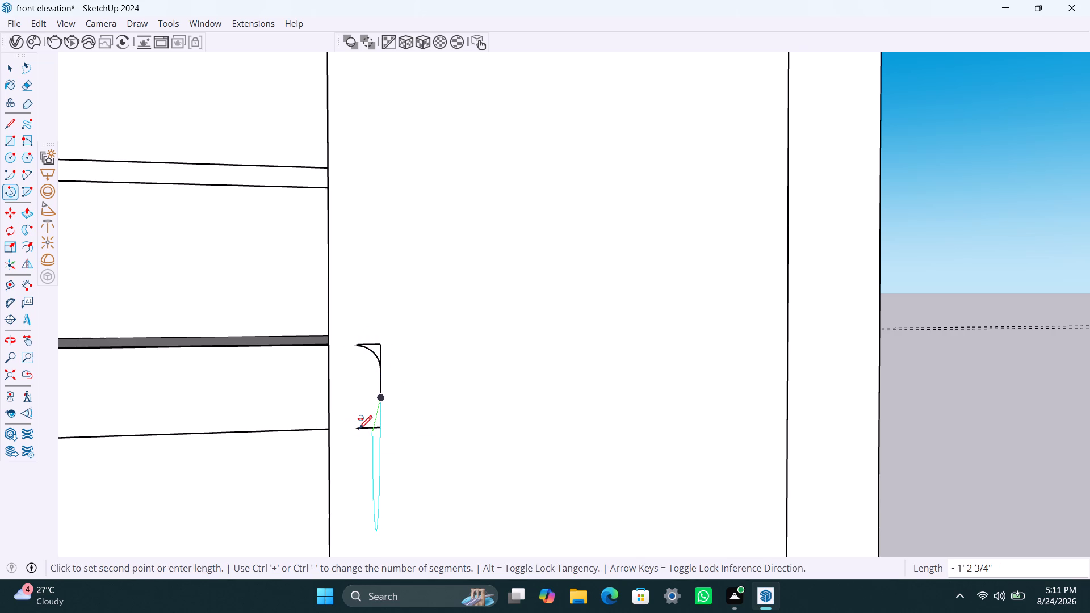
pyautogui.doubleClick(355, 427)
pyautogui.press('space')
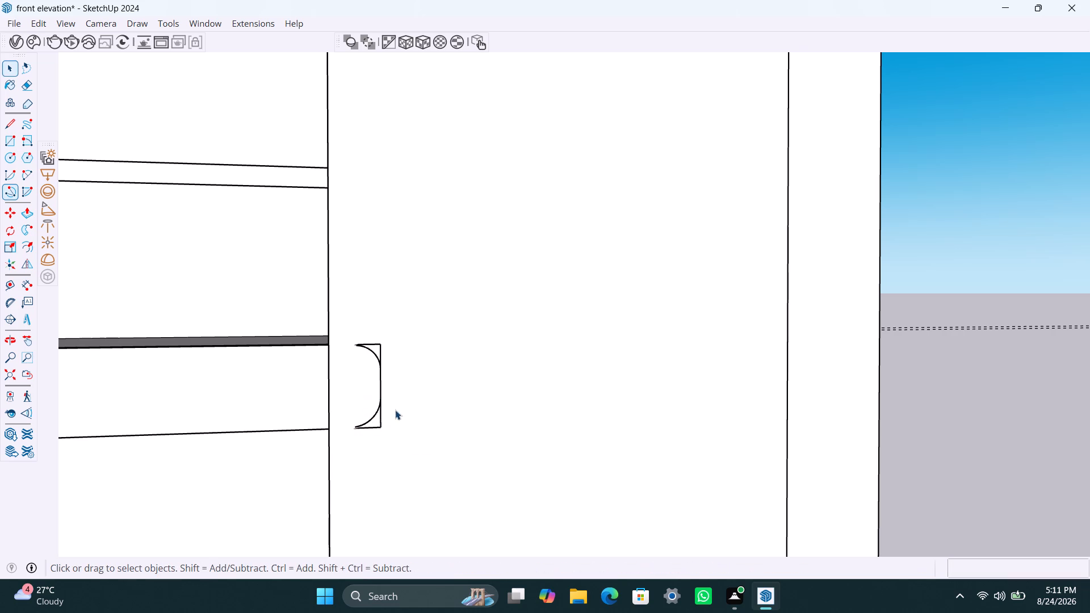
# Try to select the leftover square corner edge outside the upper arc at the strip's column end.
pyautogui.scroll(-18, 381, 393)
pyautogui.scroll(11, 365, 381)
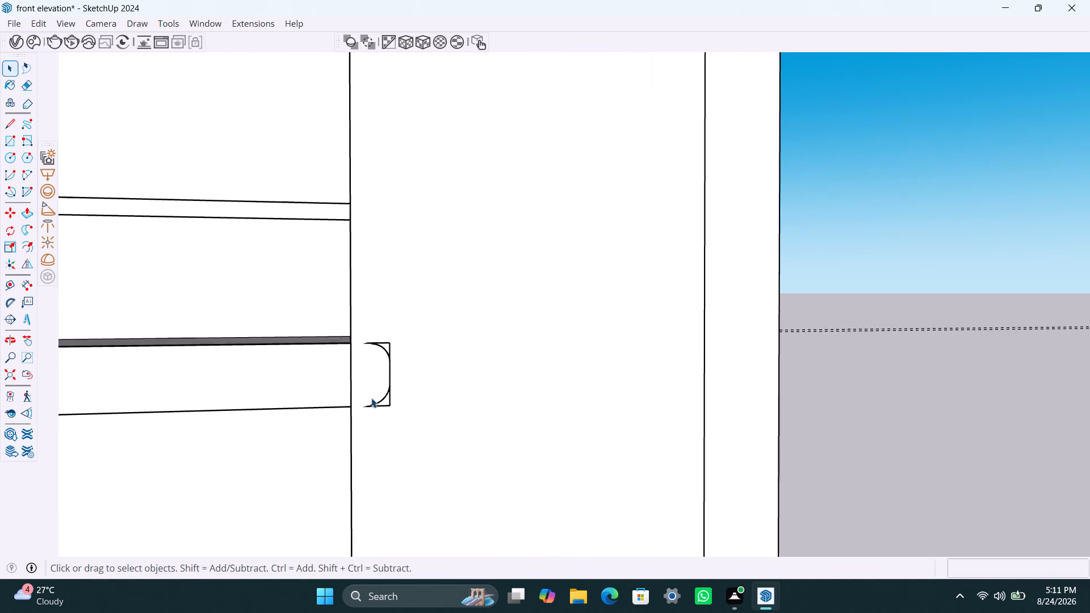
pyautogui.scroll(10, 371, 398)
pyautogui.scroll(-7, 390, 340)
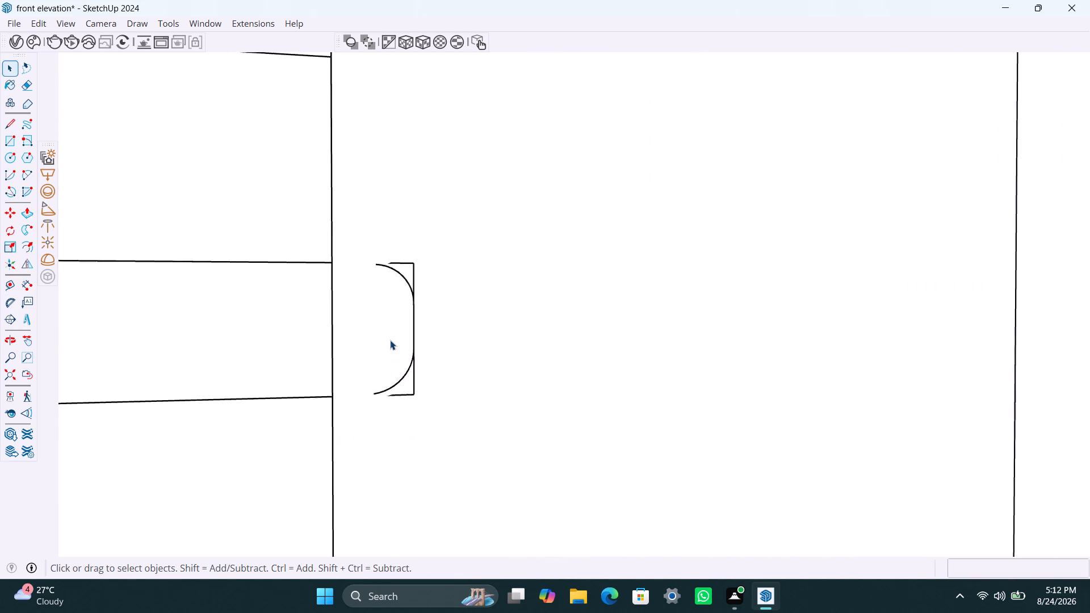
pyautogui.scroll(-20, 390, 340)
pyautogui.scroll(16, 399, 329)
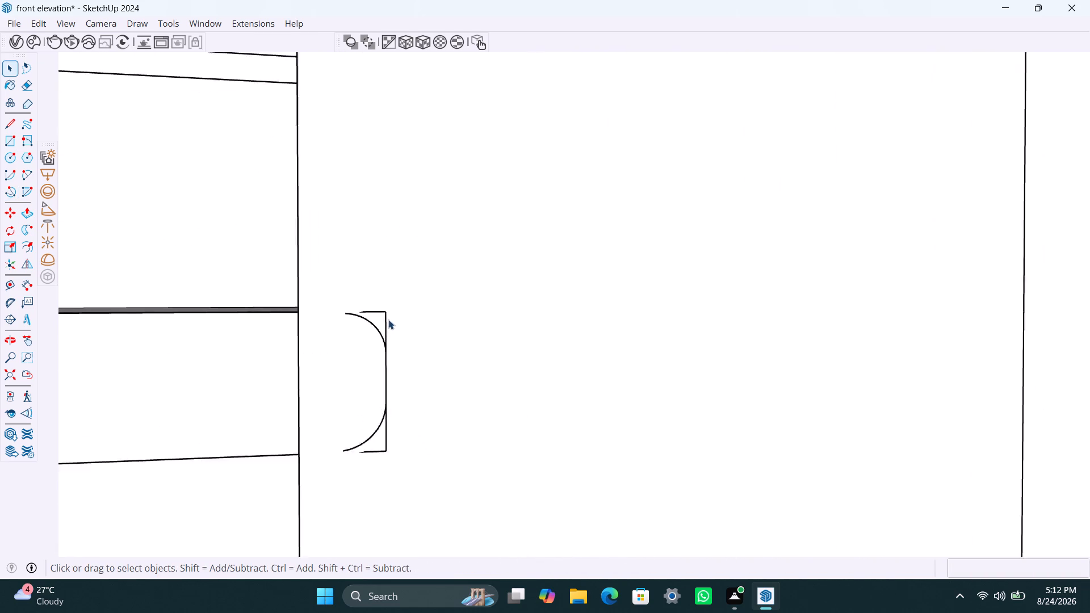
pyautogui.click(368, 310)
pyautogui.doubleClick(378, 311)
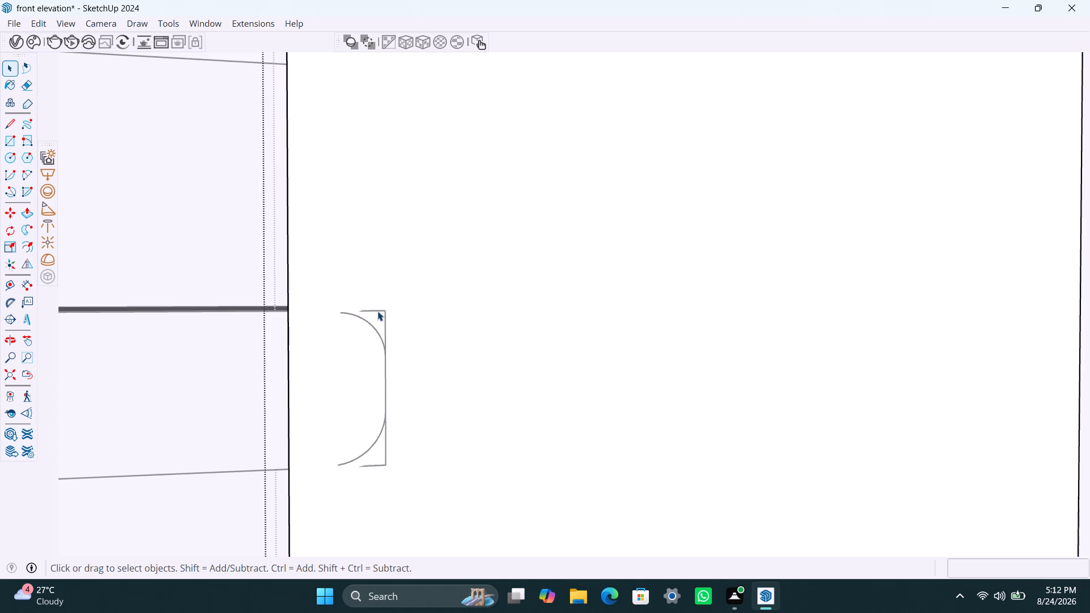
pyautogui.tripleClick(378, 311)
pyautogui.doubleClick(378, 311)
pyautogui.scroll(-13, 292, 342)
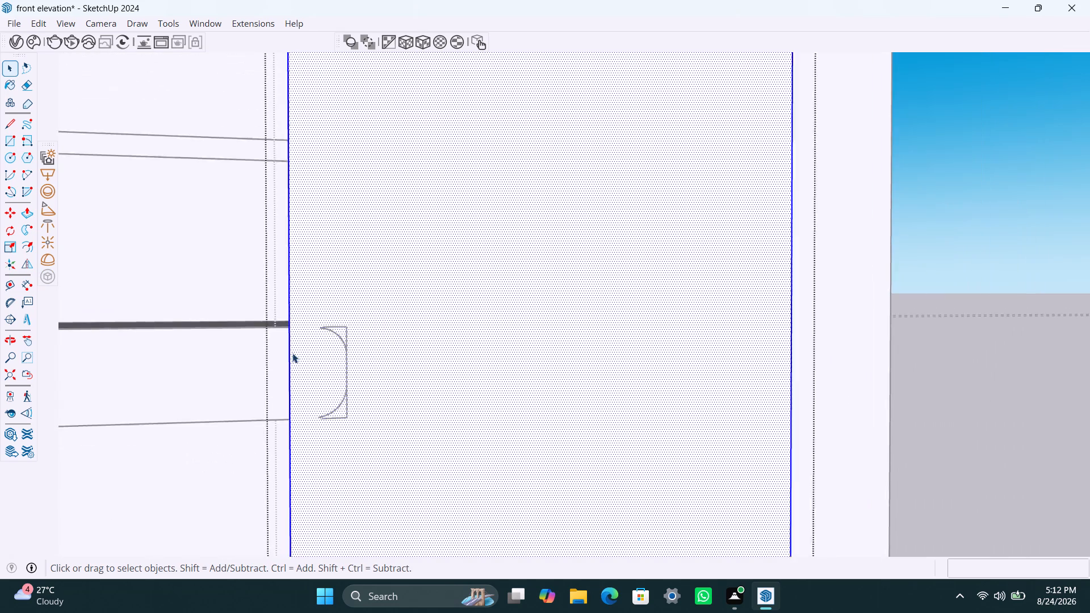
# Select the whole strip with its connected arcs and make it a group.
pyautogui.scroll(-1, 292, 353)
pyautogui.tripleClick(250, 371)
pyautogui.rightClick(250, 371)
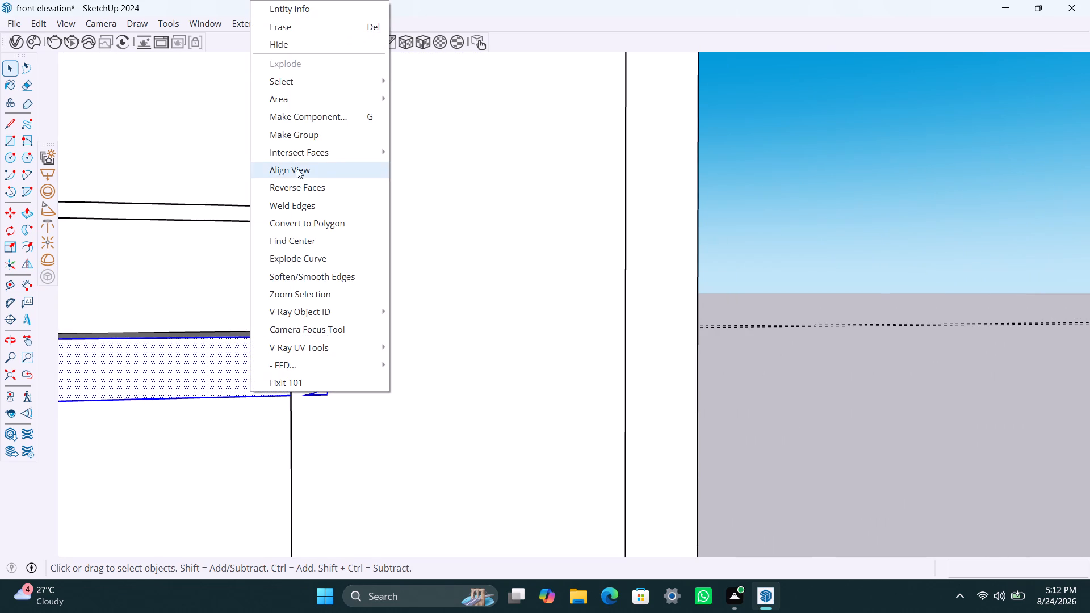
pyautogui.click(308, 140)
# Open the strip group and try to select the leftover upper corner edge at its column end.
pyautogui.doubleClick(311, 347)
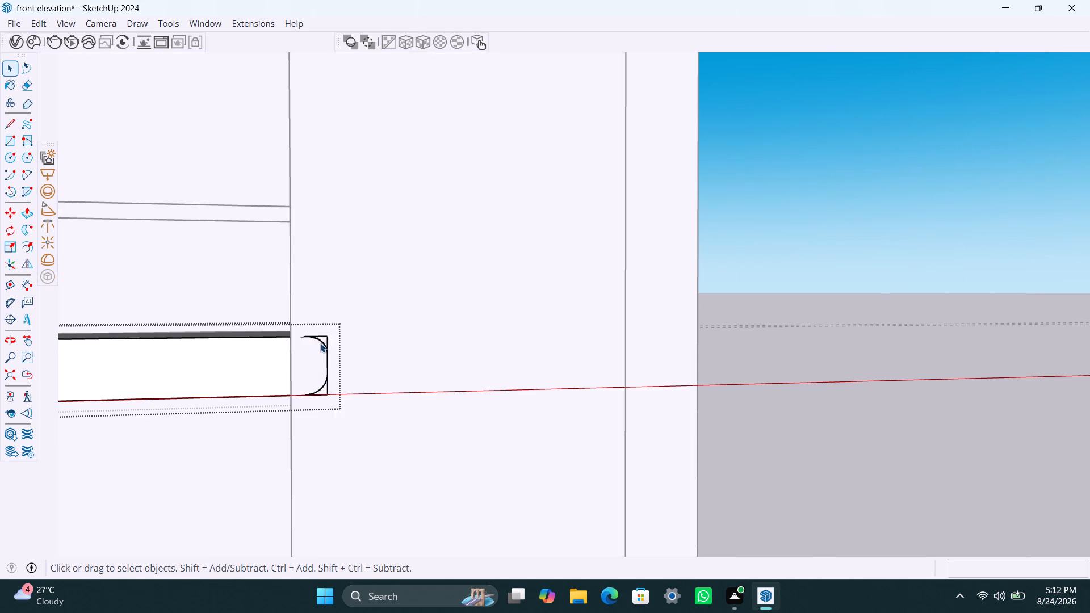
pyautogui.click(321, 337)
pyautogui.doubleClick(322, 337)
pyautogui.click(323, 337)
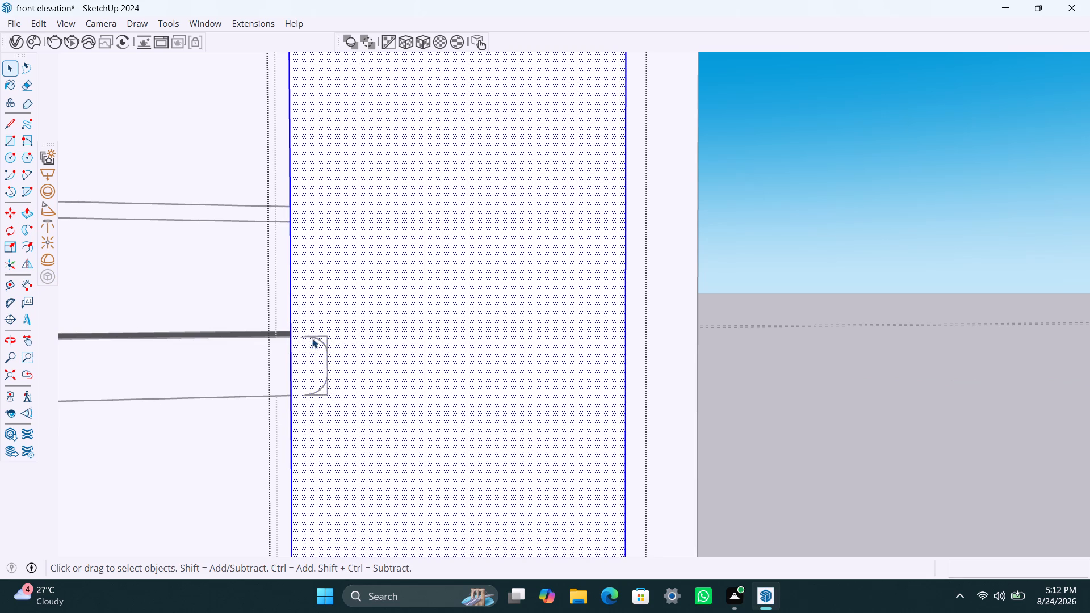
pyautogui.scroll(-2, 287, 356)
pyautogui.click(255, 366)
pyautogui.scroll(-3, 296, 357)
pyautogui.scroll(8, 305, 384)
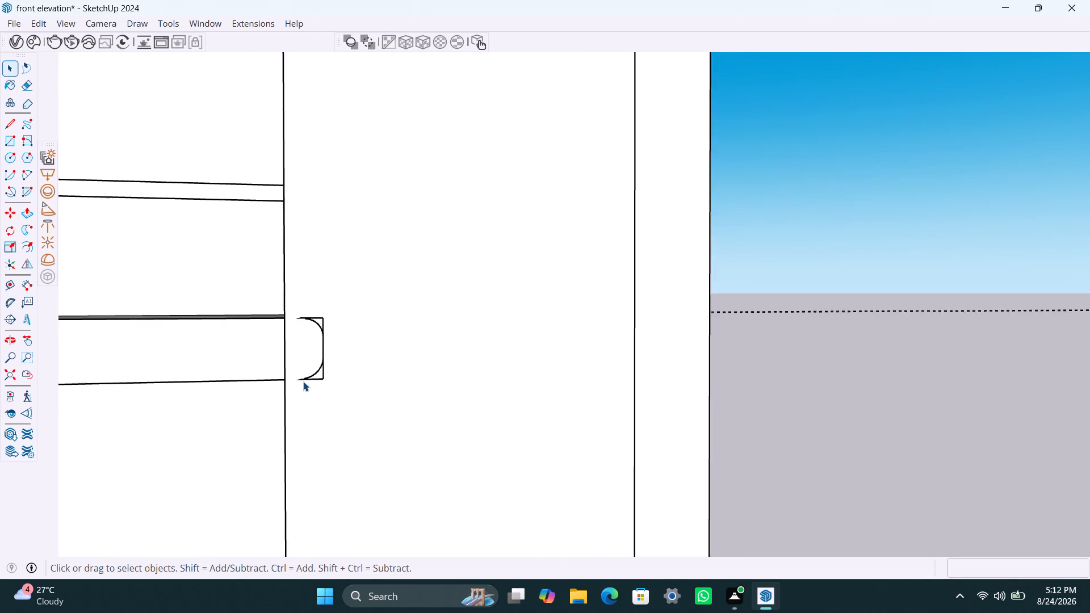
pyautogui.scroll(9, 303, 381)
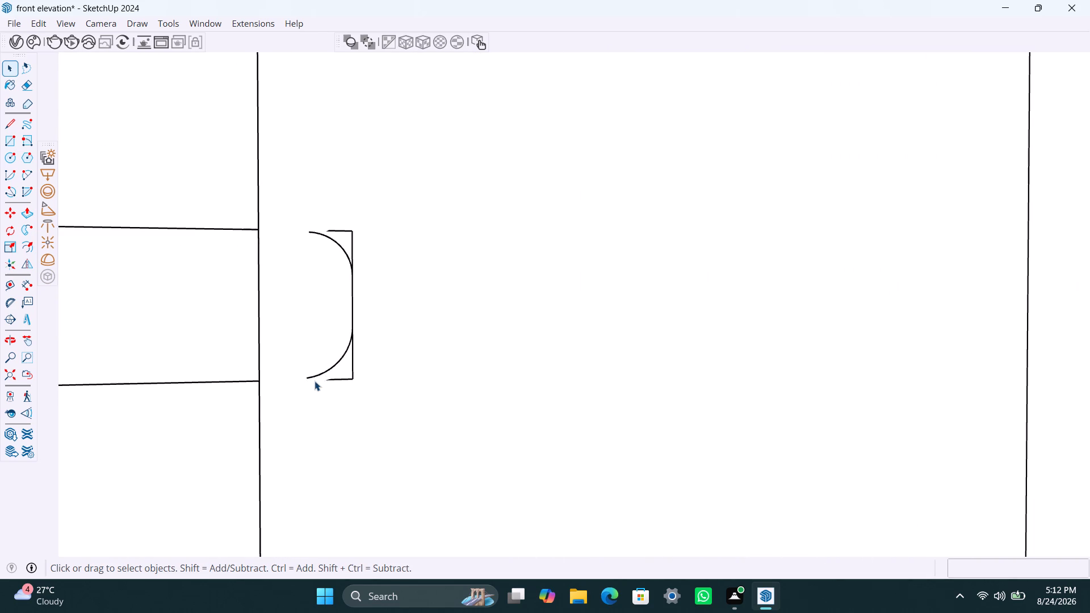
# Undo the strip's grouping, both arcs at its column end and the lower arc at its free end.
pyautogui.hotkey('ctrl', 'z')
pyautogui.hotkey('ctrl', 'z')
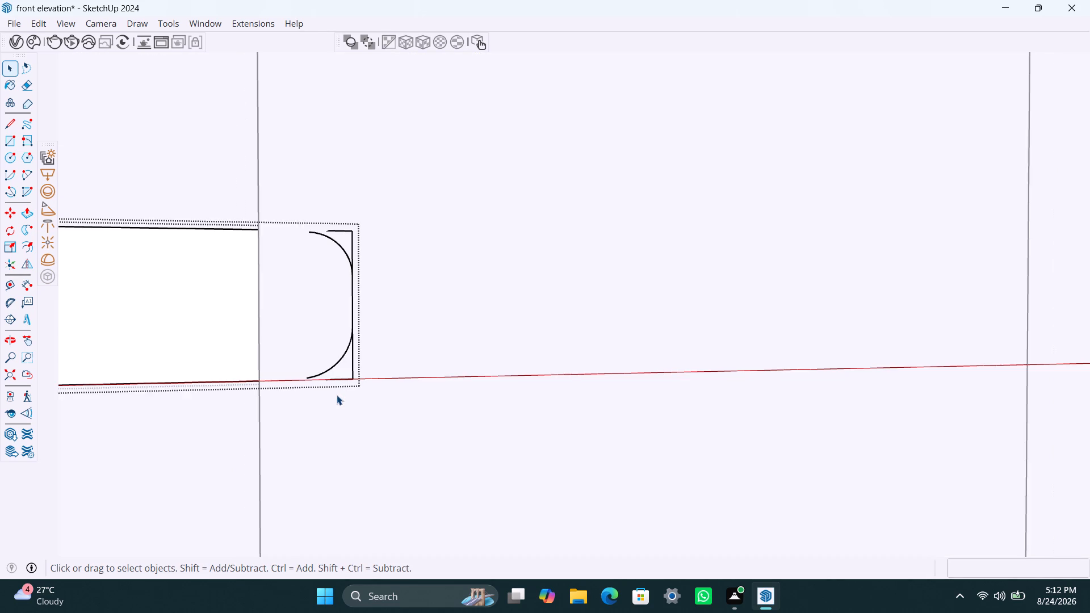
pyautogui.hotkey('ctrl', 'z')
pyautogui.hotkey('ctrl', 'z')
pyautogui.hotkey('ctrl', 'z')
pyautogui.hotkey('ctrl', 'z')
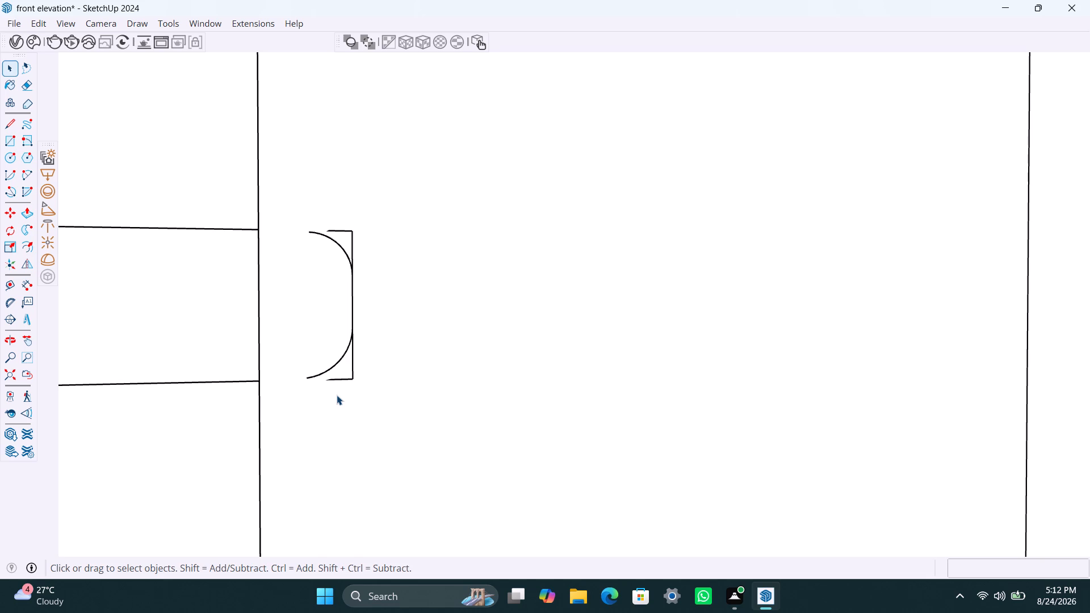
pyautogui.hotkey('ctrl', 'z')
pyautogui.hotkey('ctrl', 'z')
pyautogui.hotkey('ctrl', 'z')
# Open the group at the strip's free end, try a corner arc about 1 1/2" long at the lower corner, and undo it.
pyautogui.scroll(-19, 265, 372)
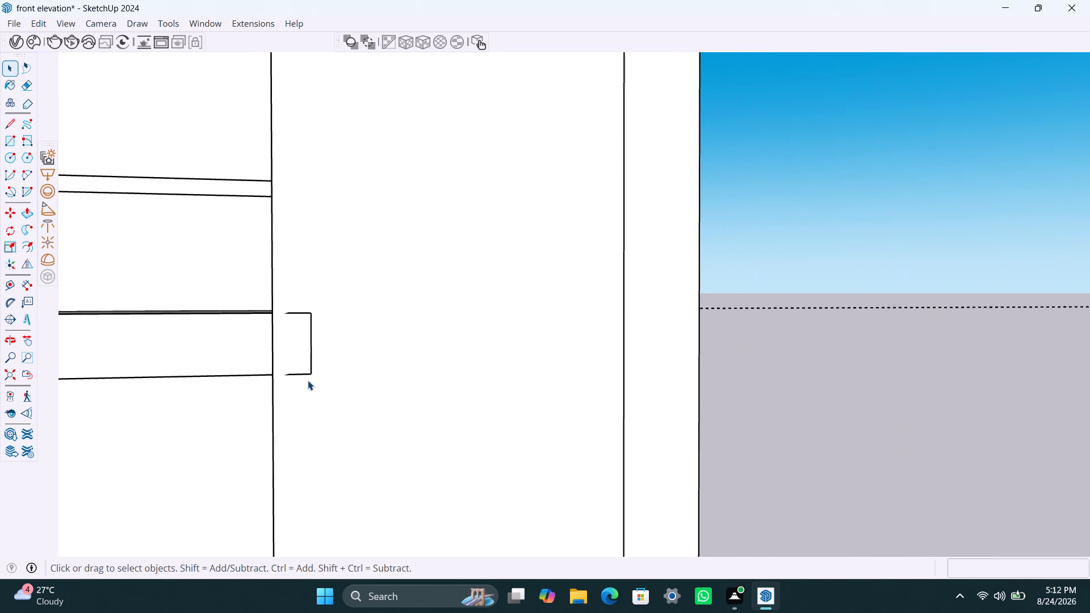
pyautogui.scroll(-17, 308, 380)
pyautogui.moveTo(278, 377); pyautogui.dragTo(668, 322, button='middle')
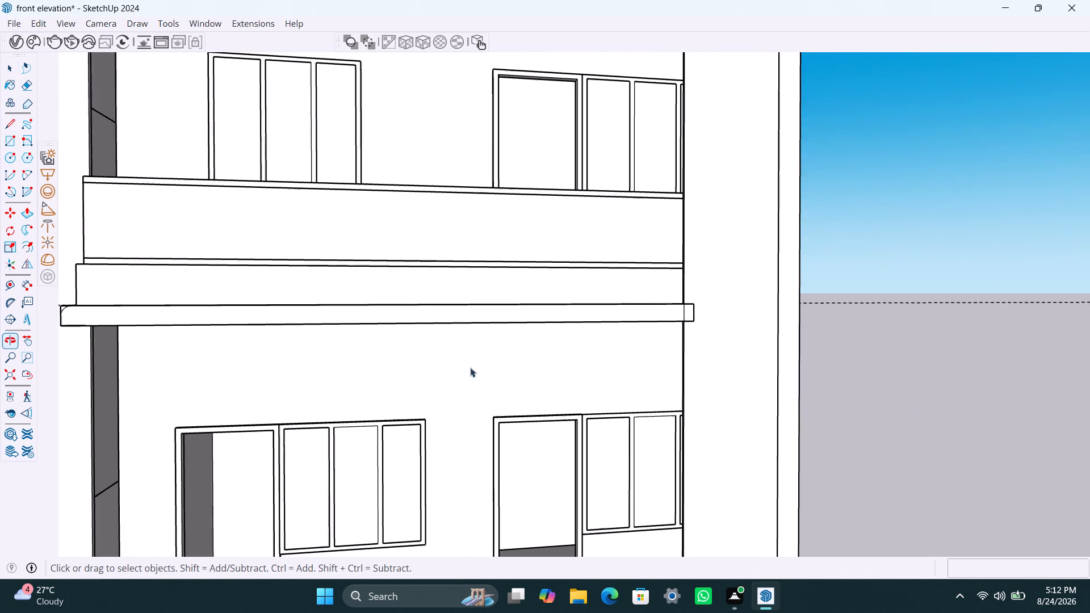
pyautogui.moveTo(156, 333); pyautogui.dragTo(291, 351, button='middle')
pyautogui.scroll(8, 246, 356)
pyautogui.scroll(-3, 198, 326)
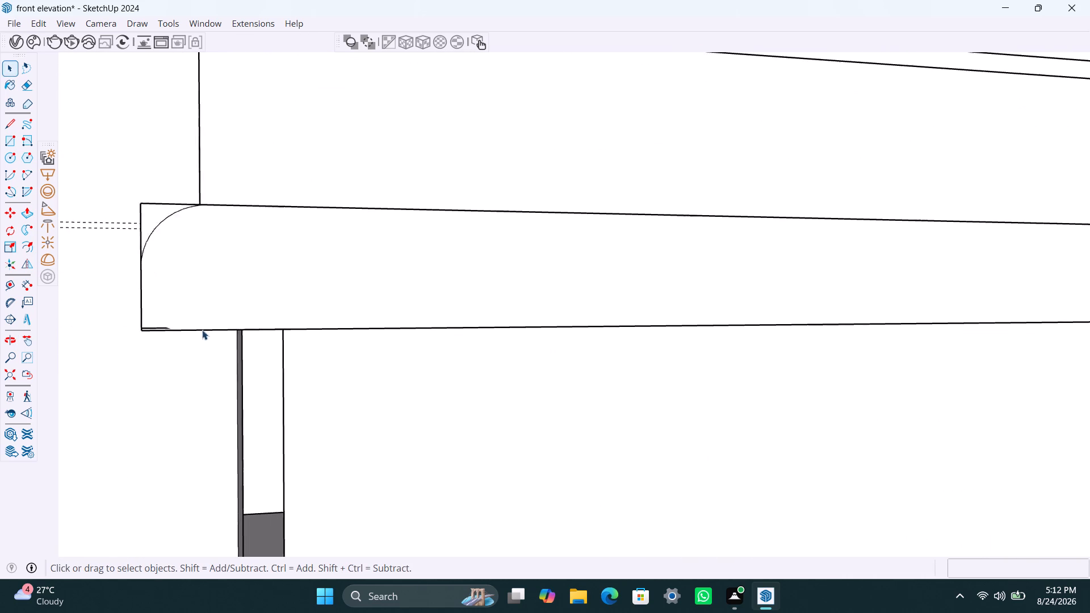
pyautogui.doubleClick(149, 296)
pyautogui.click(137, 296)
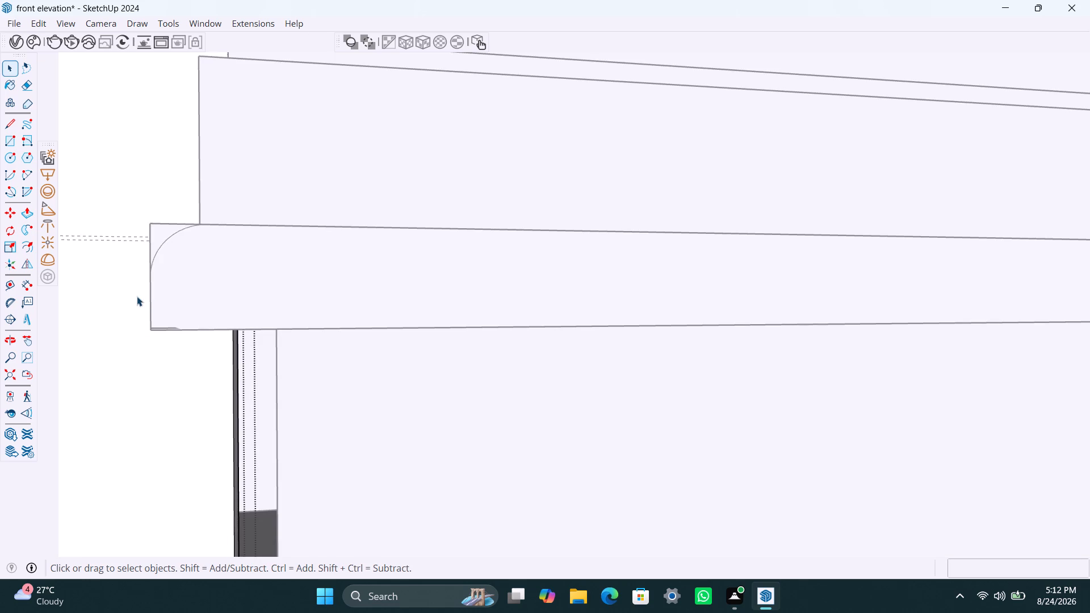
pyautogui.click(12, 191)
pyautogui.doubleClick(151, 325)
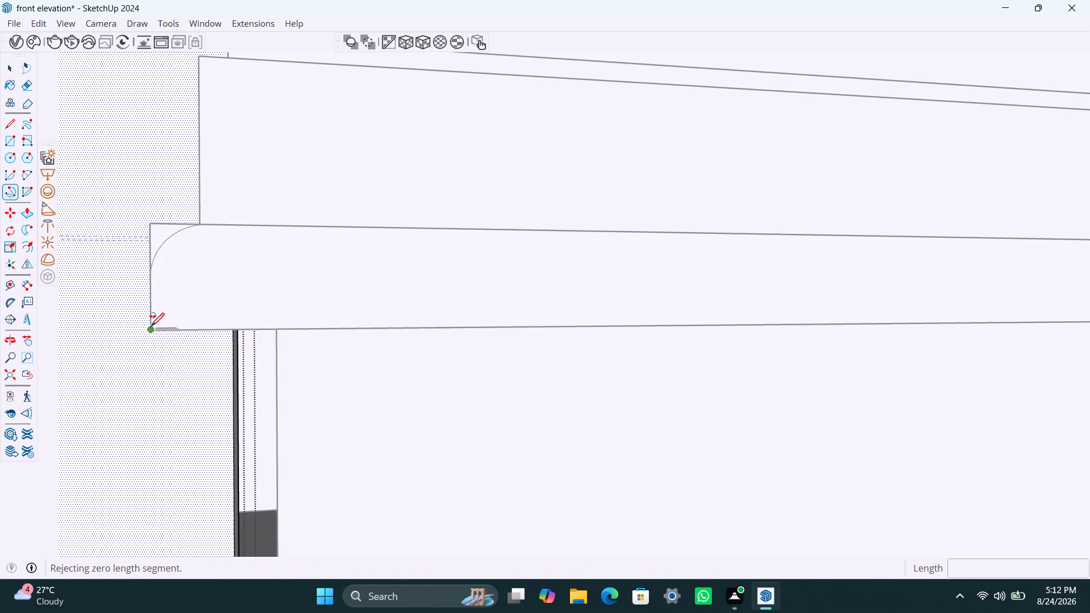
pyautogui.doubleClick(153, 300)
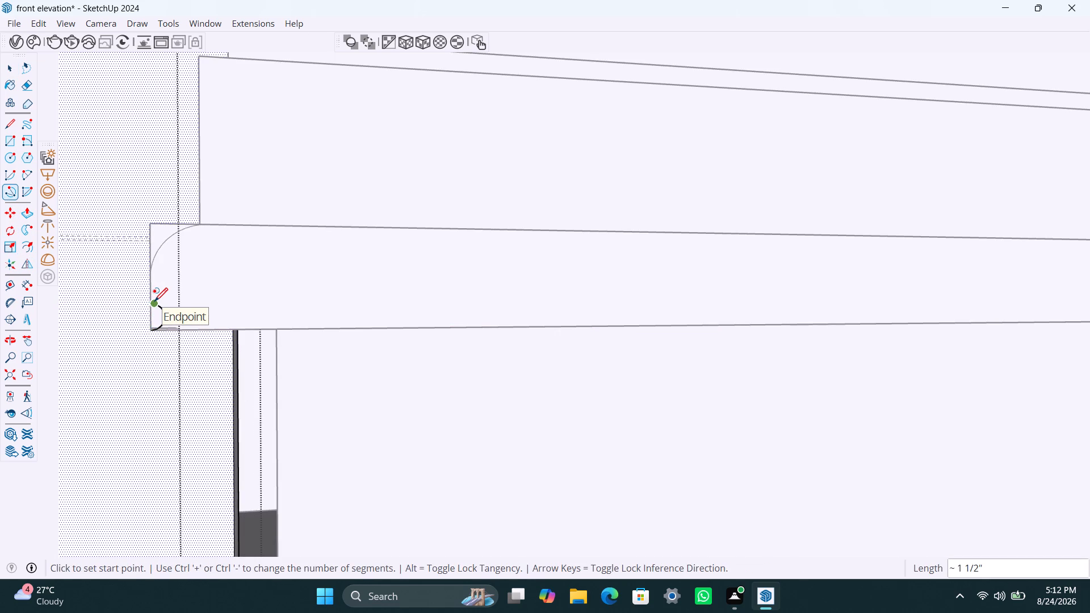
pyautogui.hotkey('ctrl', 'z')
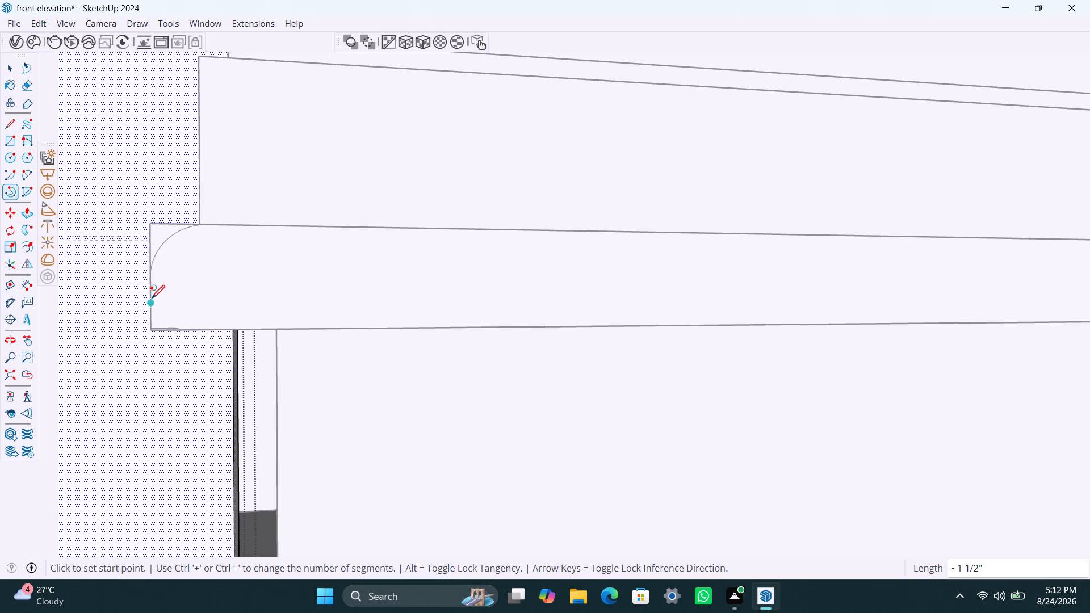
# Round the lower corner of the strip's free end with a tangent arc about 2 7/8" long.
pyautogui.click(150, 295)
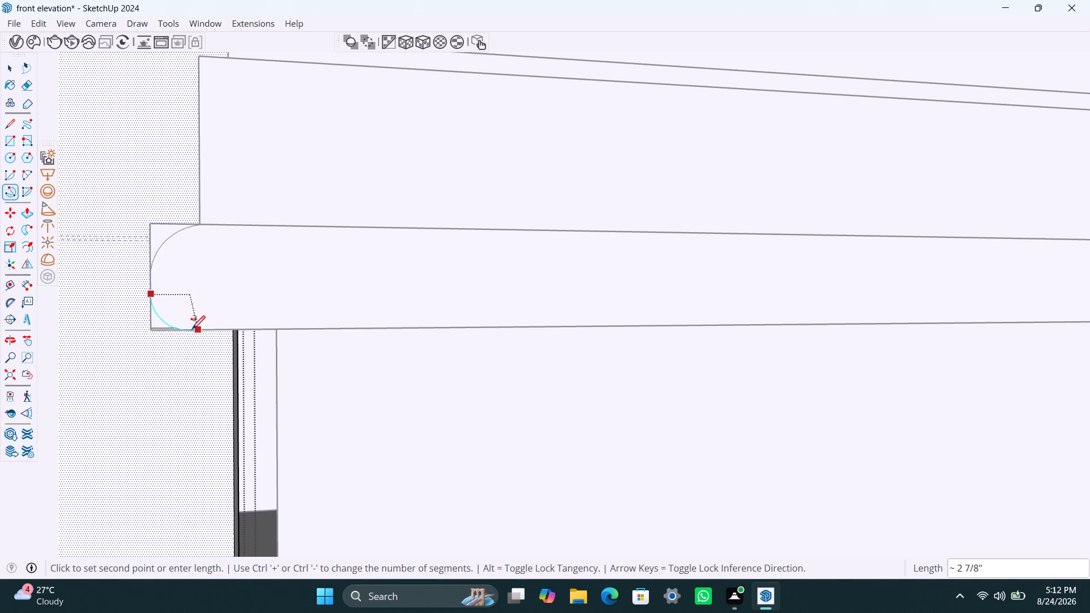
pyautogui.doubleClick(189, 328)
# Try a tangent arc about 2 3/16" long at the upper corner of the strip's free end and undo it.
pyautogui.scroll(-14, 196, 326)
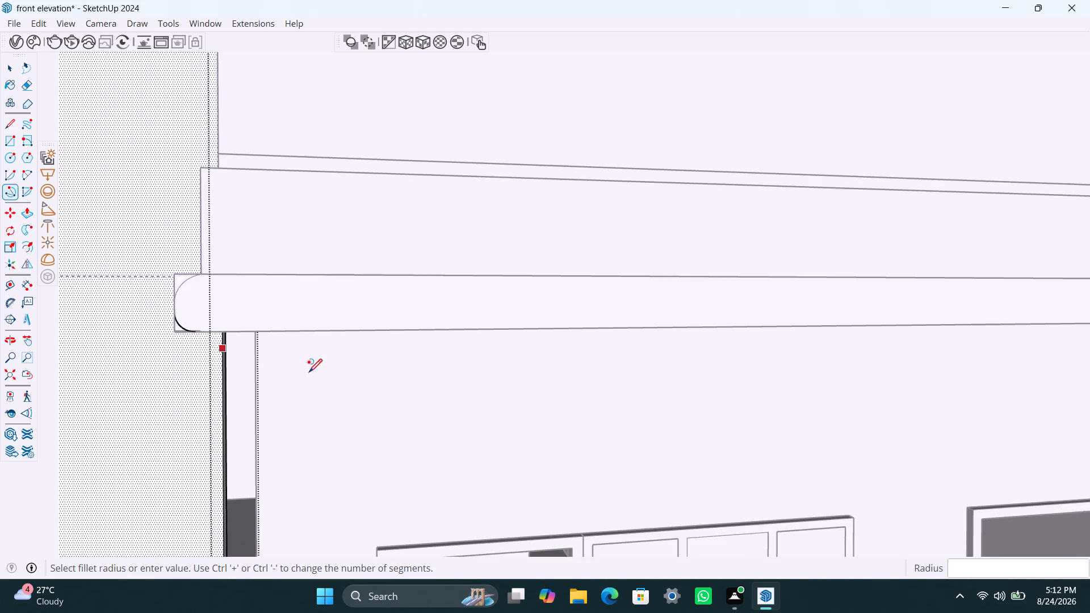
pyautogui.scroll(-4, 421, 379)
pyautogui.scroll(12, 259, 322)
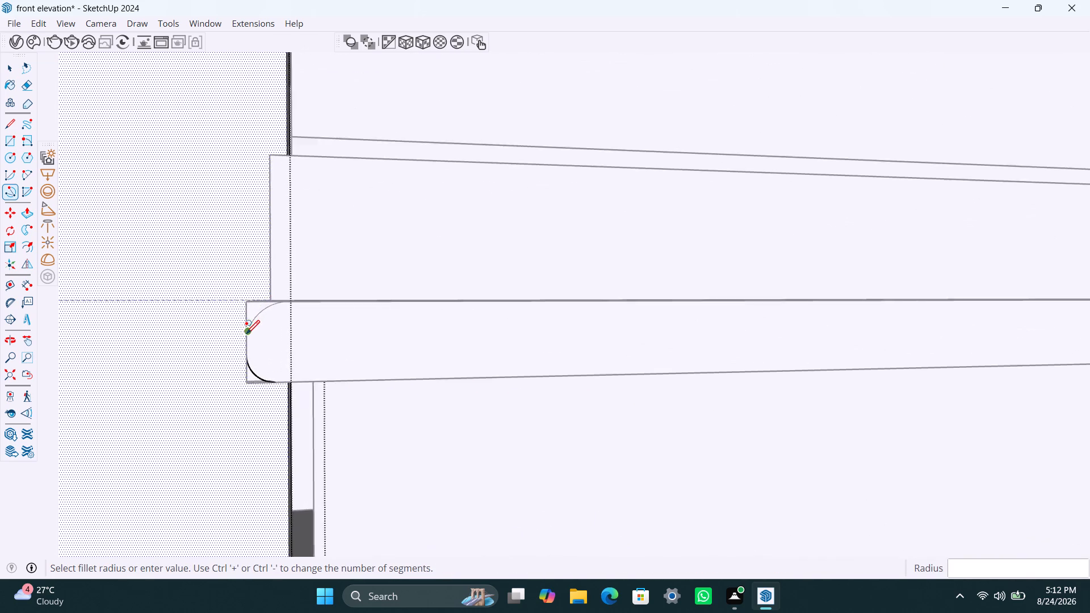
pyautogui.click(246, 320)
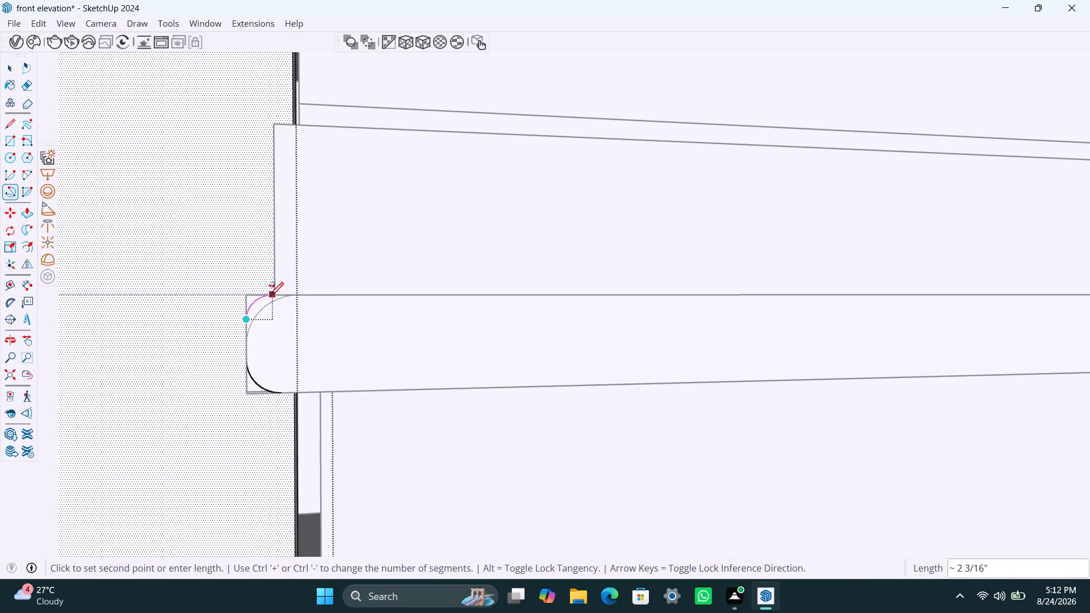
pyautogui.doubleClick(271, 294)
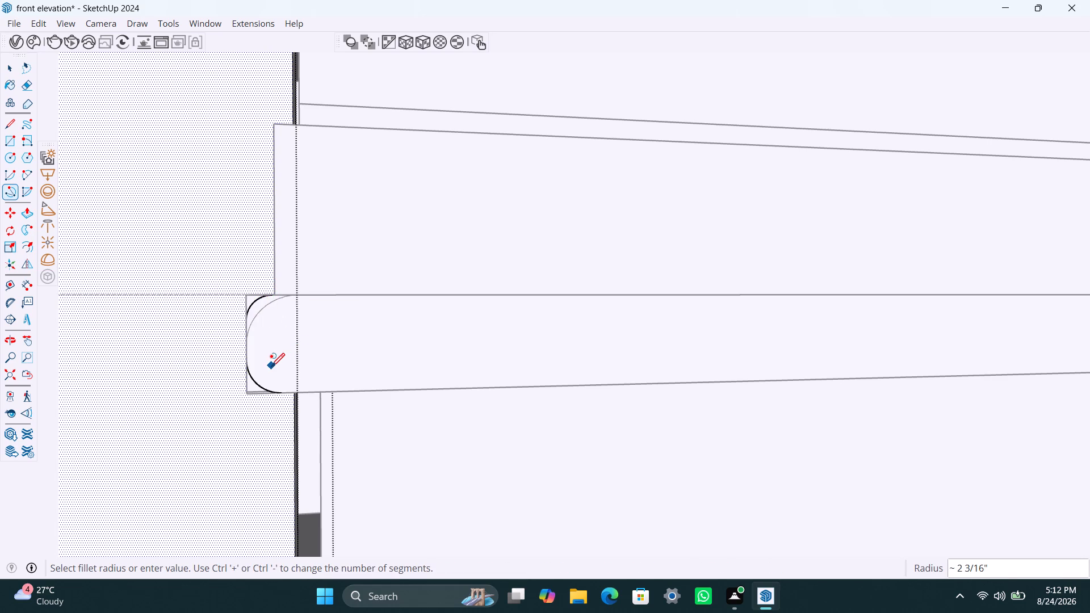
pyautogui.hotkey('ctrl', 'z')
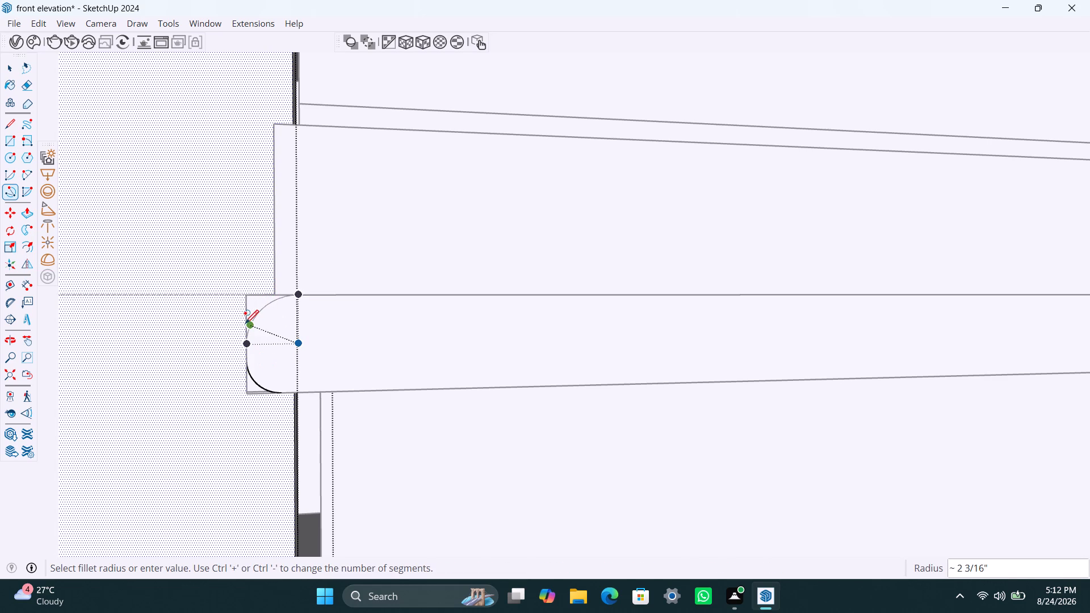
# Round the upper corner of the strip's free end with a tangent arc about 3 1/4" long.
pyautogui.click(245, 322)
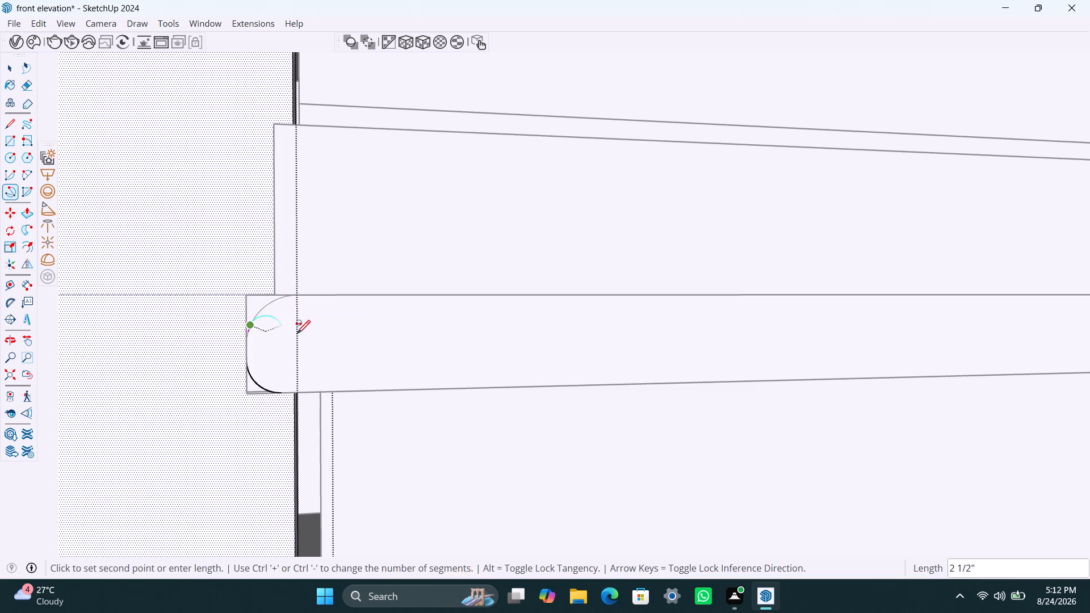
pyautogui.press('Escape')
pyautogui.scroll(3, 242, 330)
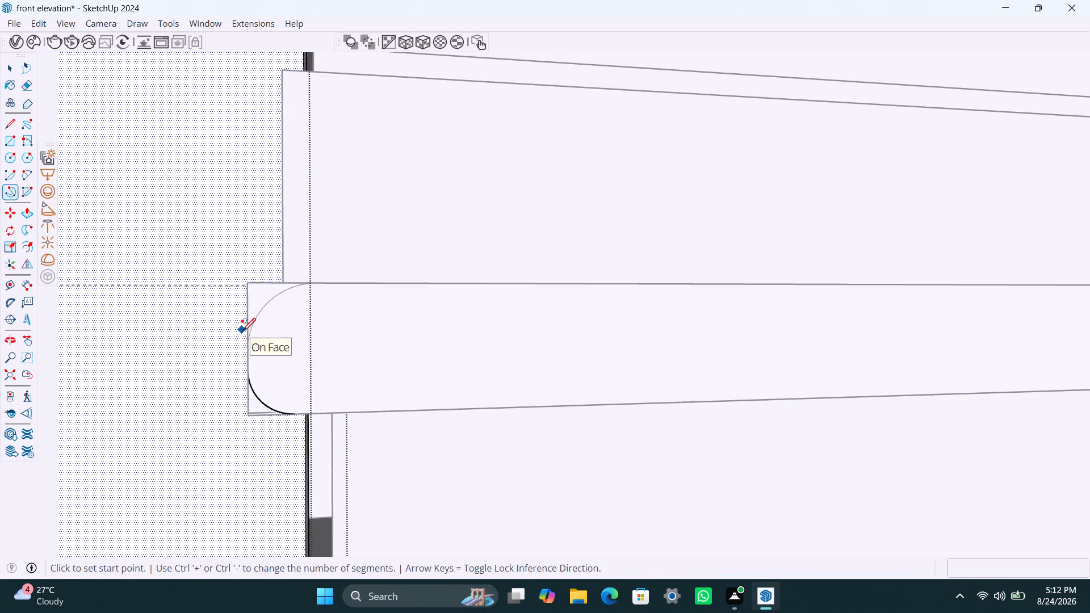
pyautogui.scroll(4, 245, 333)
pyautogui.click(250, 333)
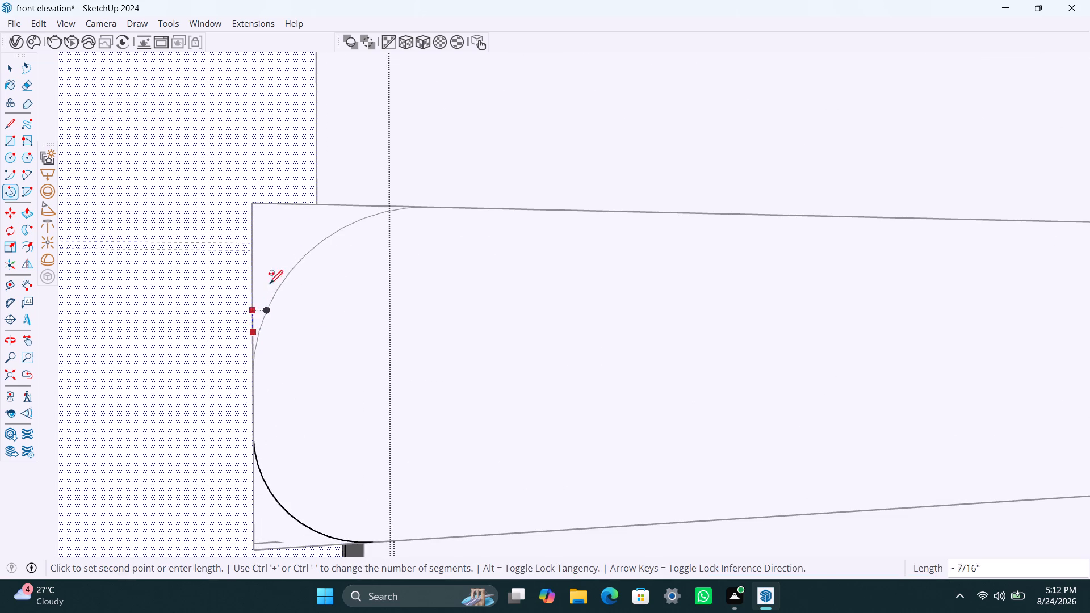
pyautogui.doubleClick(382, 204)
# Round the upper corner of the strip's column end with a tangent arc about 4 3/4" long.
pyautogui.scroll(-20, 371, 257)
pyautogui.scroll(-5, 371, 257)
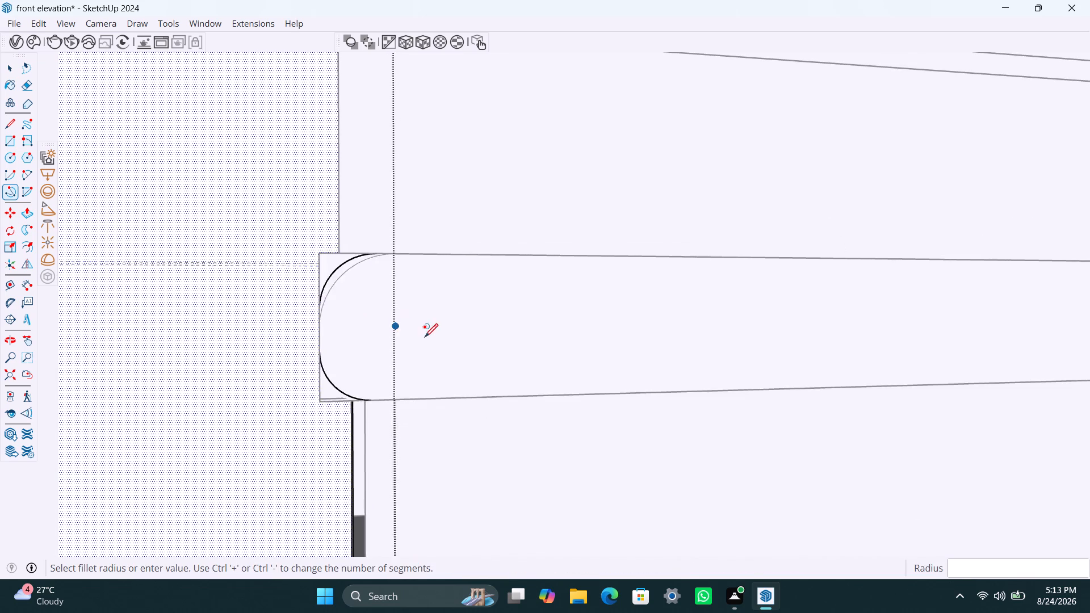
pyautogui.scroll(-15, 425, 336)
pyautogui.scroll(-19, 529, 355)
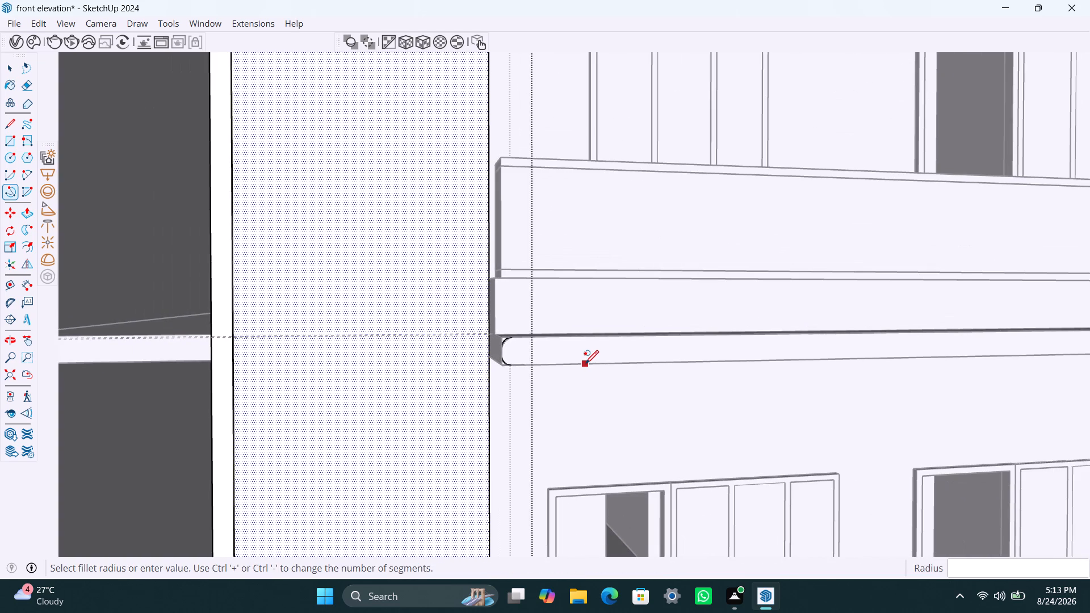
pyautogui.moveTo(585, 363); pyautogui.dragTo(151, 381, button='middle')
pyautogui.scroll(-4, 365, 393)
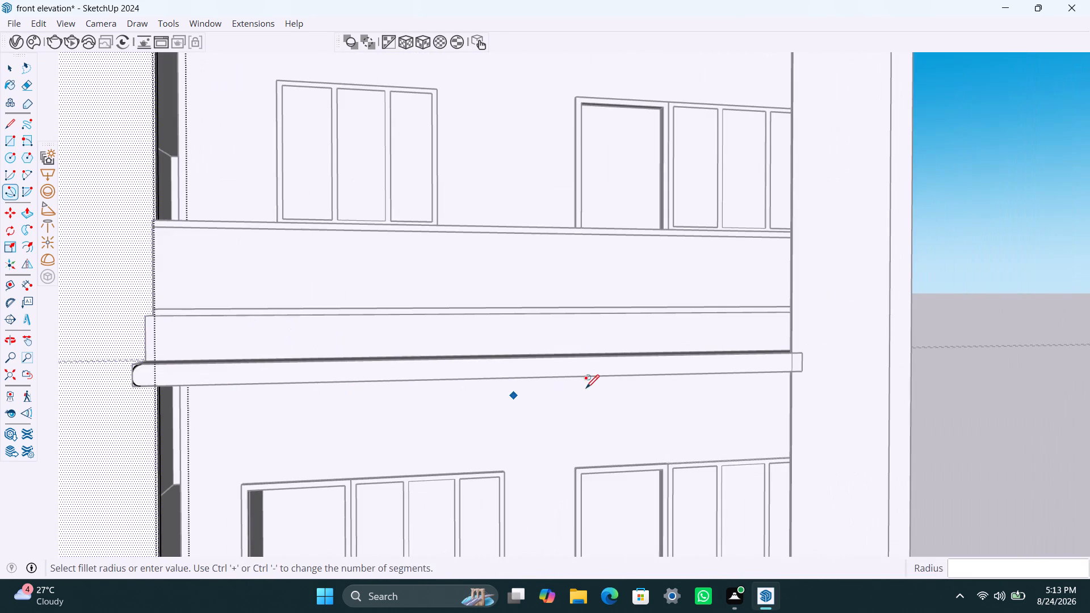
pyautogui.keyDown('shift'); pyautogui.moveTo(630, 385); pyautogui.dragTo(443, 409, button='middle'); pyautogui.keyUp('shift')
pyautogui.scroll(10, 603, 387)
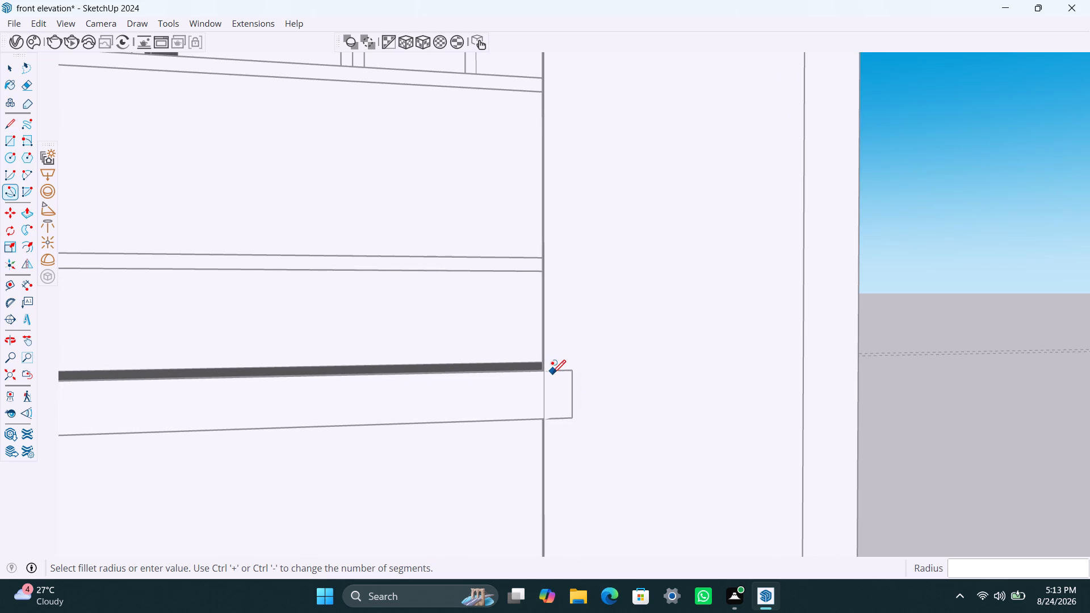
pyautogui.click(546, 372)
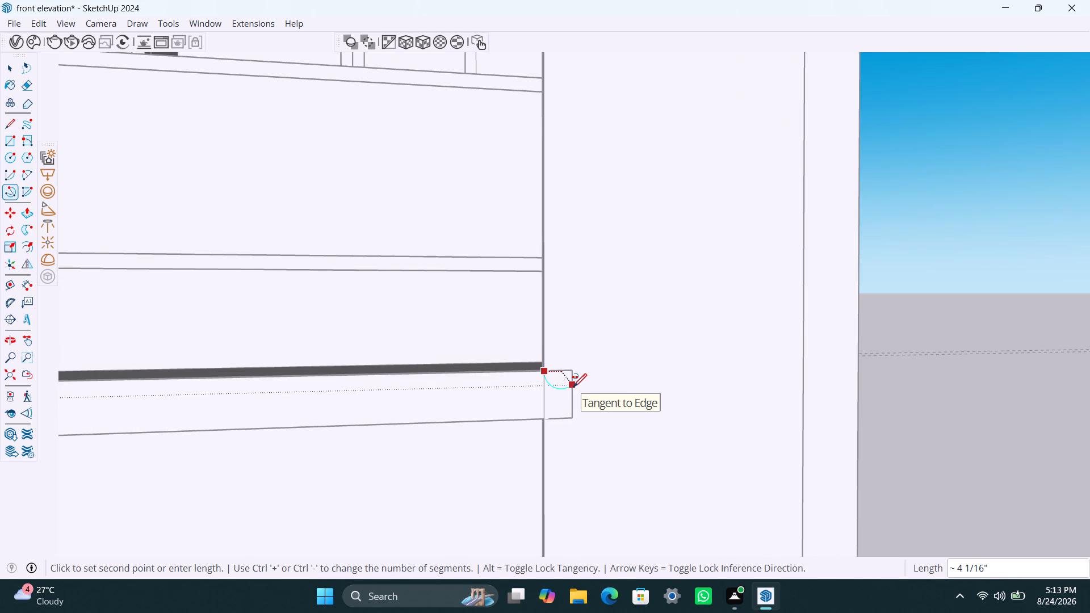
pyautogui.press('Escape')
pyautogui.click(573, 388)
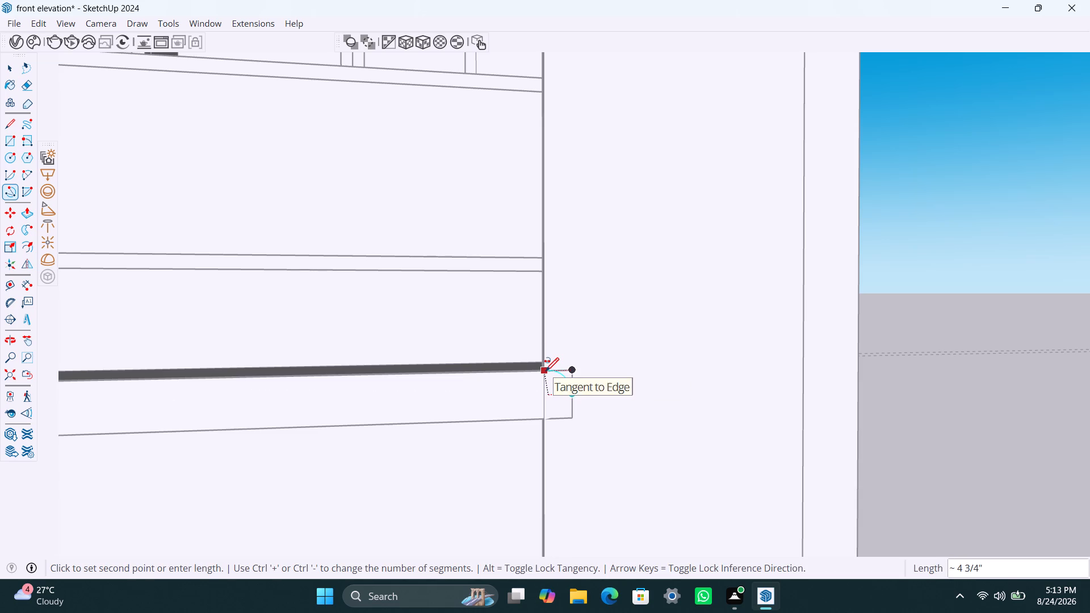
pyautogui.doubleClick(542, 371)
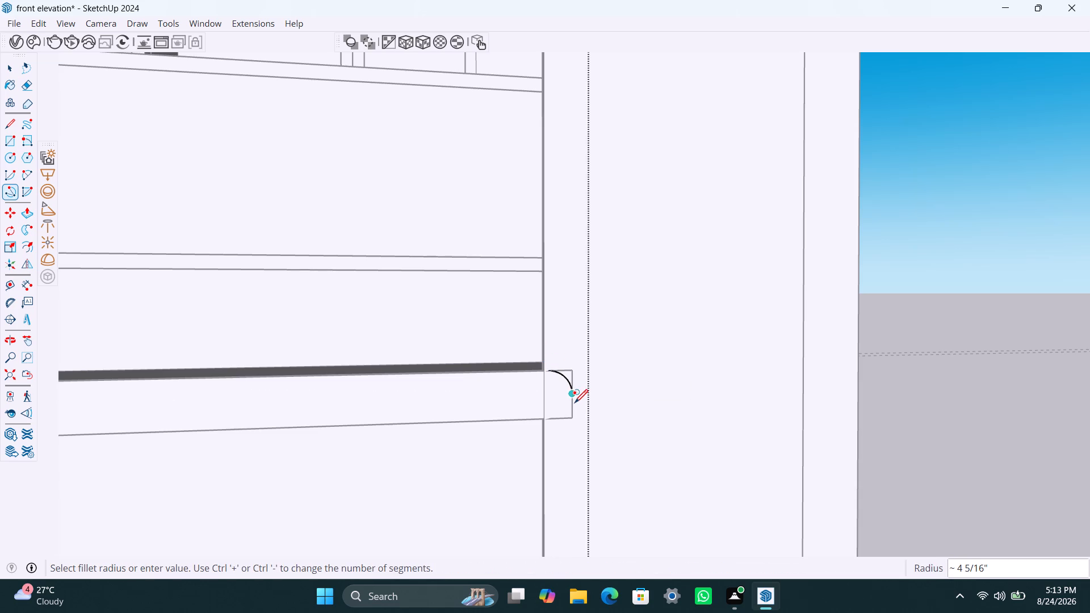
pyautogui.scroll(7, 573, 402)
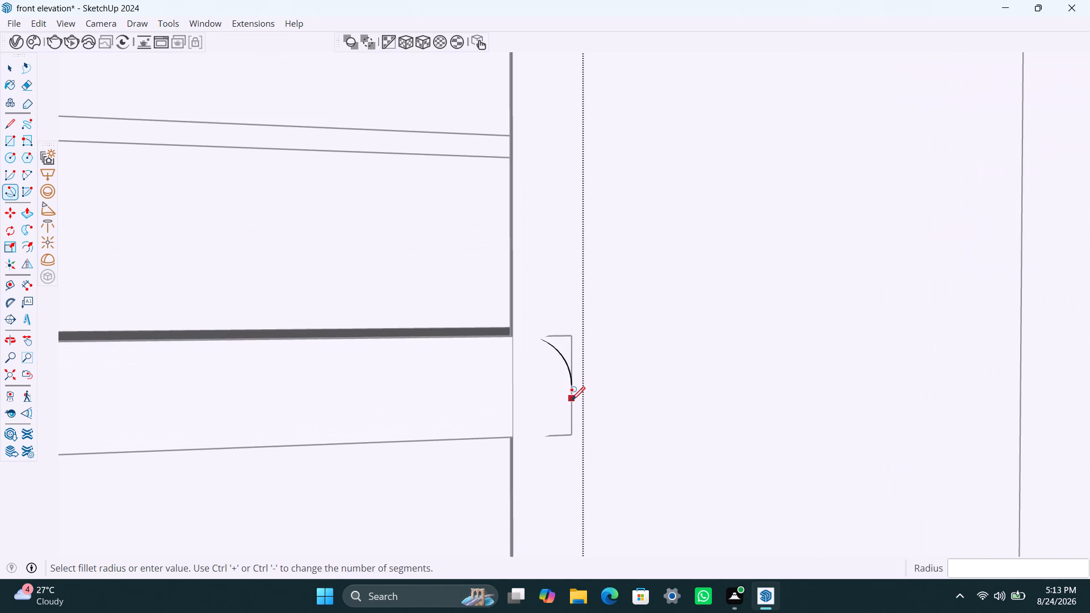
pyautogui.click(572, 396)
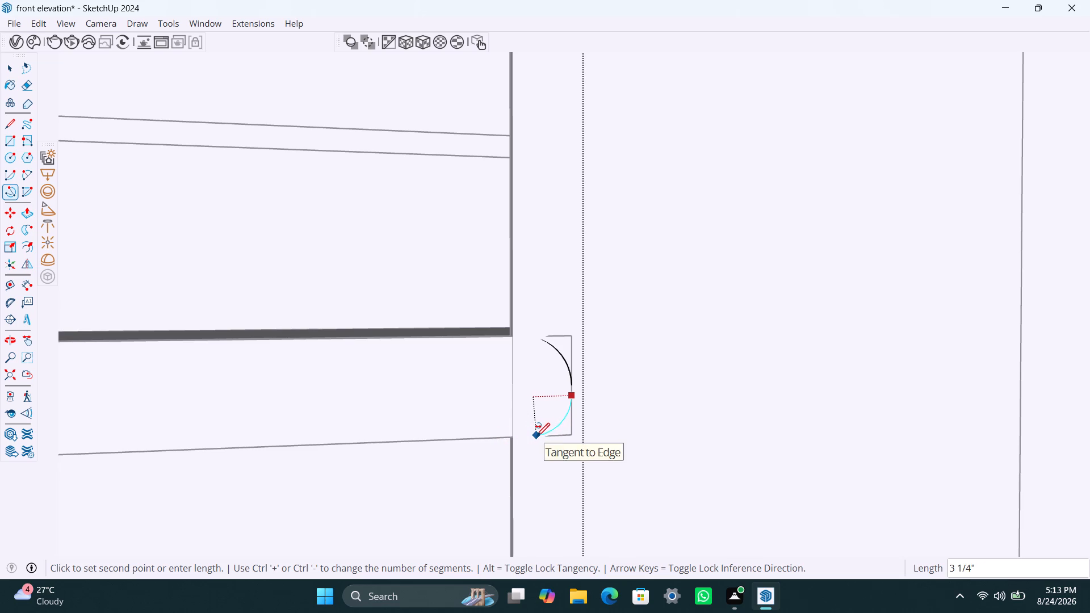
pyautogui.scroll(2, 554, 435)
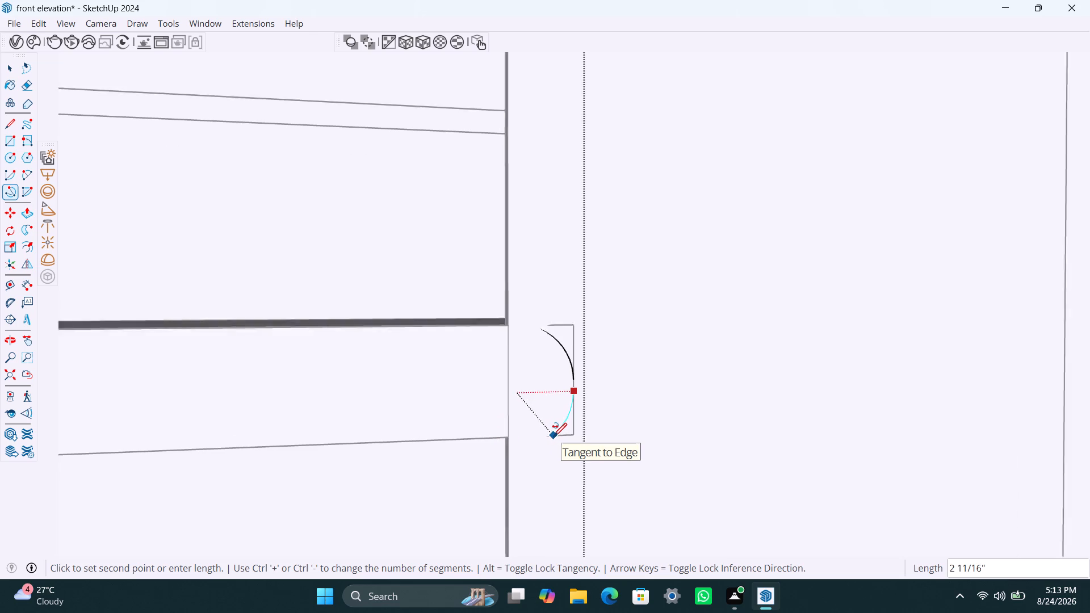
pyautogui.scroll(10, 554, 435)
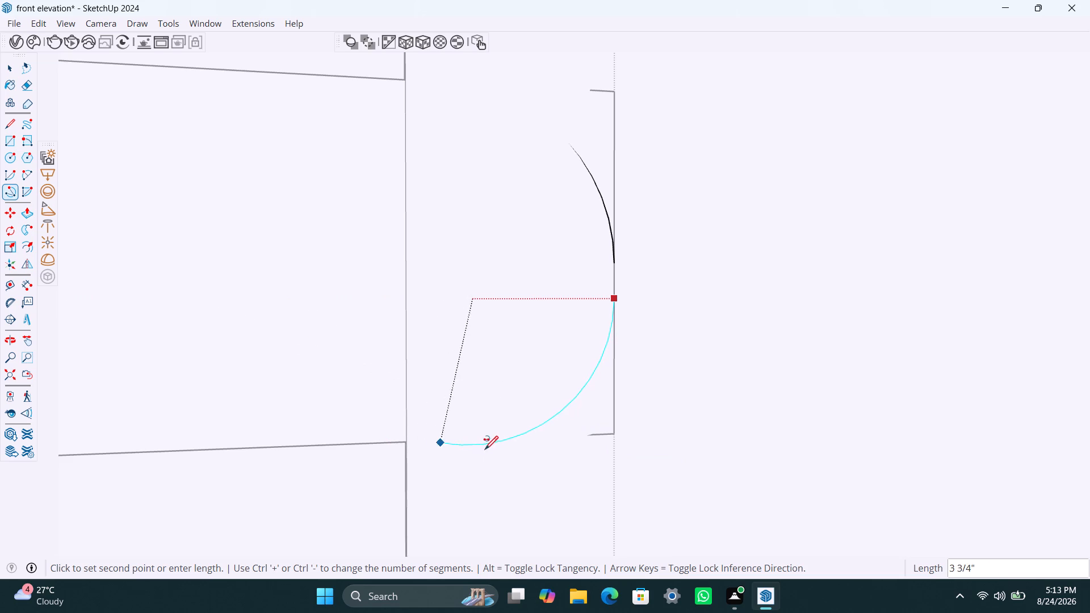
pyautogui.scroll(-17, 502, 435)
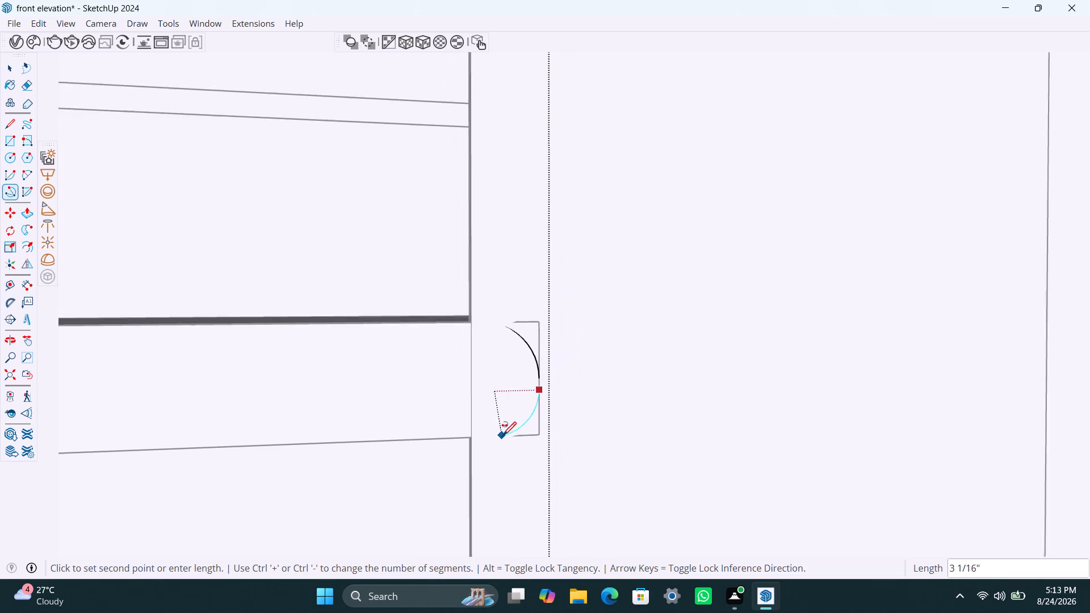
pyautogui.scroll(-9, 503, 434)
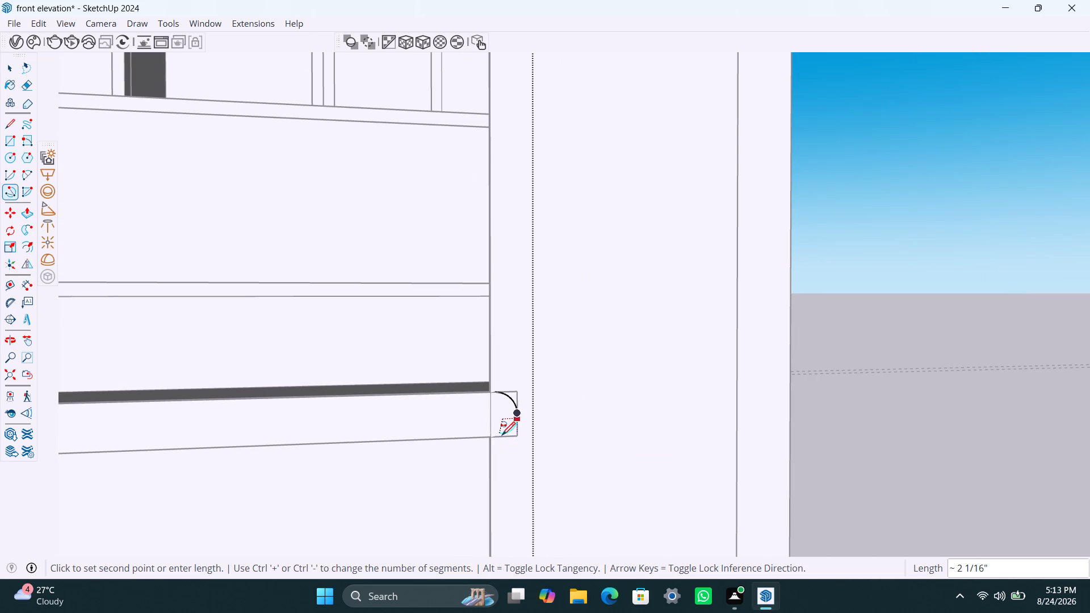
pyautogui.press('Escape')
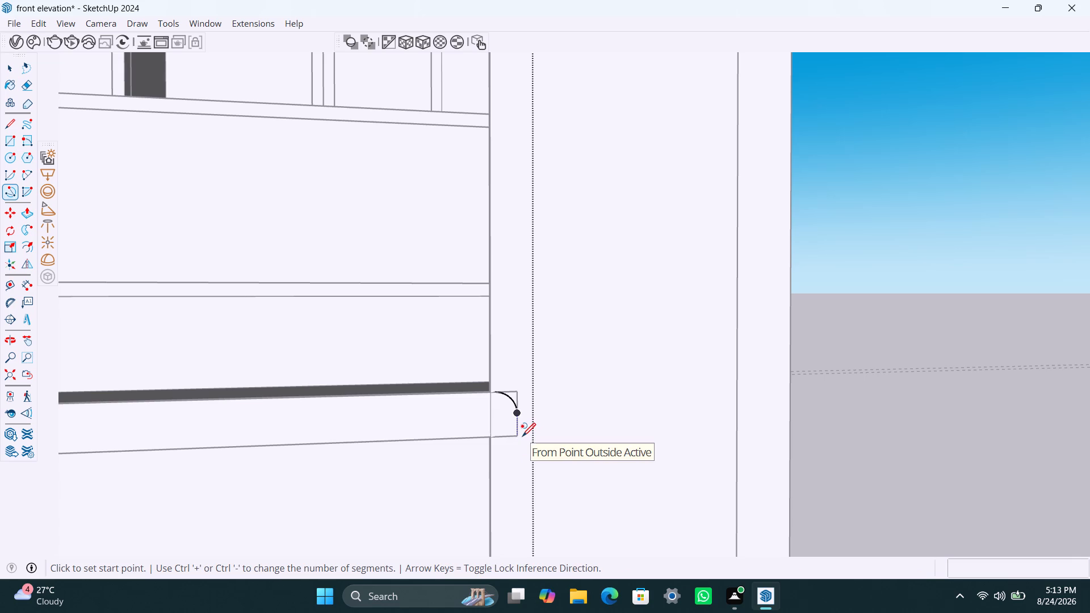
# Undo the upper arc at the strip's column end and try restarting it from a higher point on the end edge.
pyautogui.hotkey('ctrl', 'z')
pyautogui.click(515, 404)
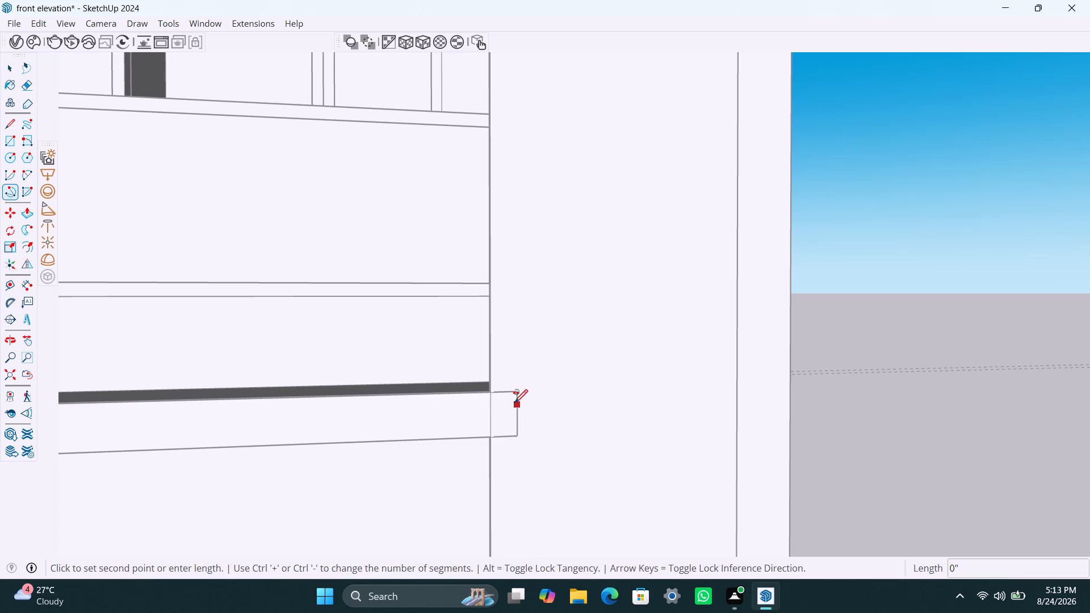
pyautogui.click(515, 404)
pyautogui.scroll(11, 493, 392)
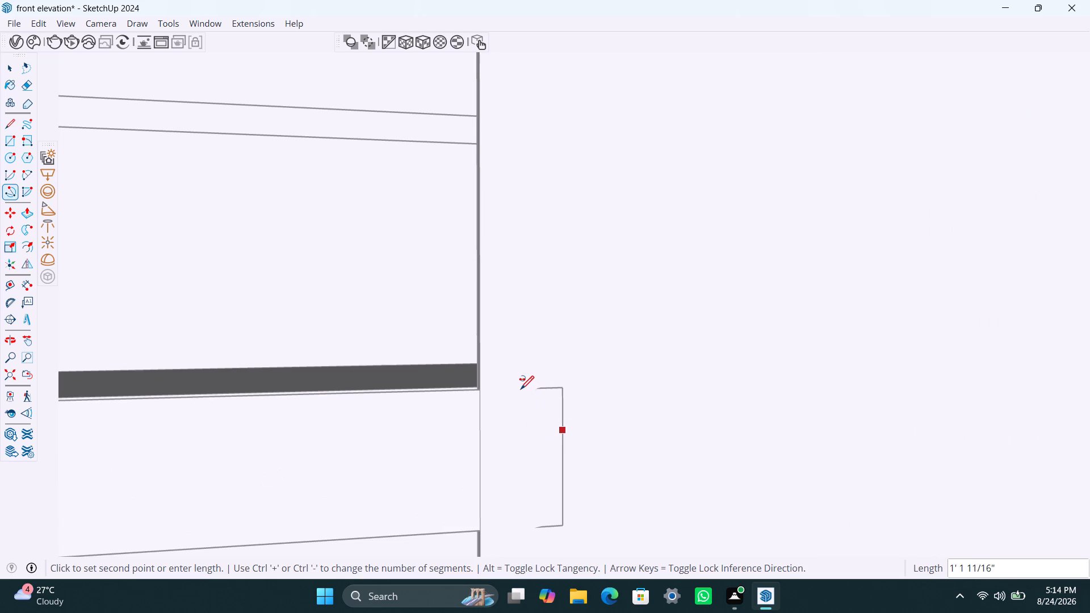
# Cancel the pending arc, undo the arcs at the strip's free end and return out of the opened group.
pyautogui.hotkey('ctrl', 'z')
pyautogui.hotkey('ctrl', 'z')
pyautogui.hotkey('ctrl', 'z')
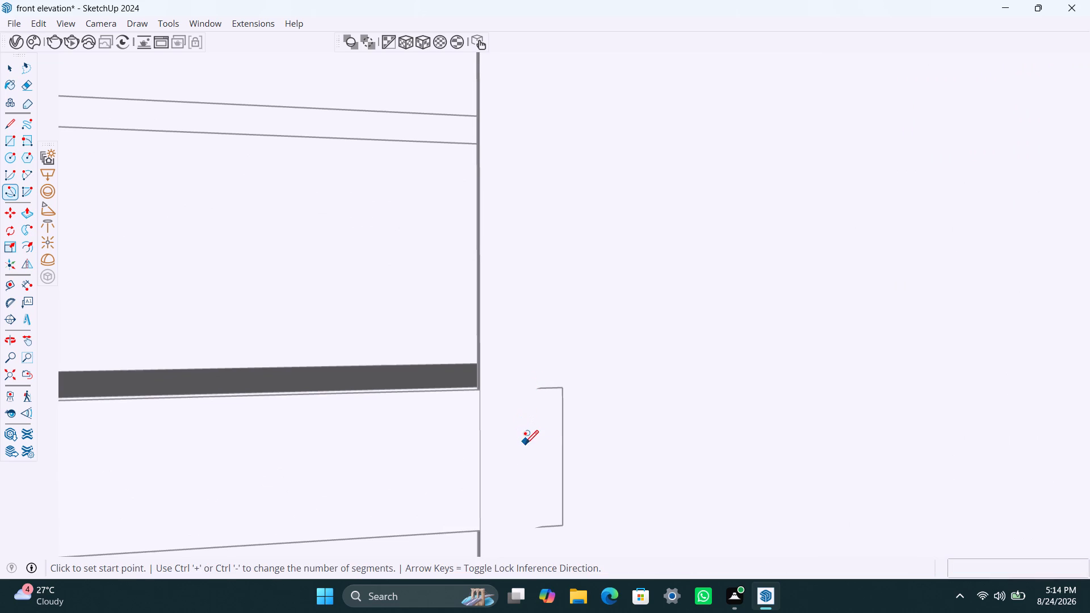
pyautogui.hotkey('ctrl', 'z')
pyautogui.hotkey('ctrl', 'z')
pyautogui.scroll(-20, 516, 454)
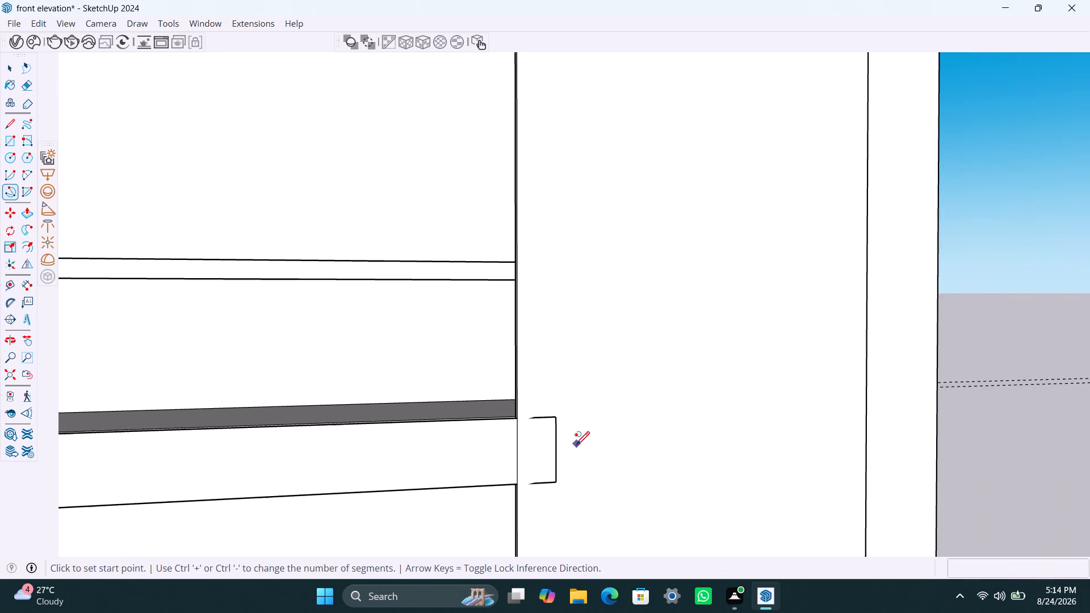
# Group the flat strip face and its outline along the balcony slab's lower edge.
pyautogui.press('space')
pyautogui.scroll(-20, 542, 443)
pyautogui.scroll(-1, 542, 443)
pyautogui.moveTo(541, 443); pyautogui.dragTo(683, 401, button='middle')
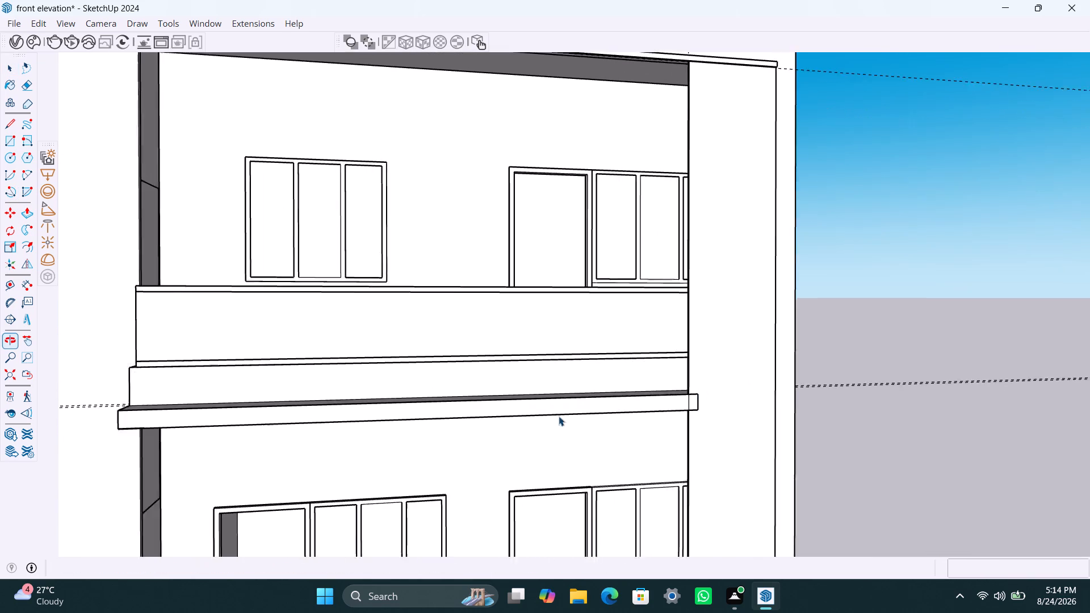
pyautogui.scroll(-3, 555, 420)
pyautogui.moveTo(445, 450); pyautogui.dragTo(410, 448, button='middle')
pyautogui.scroll(4, 395, 426)
pyautogui.click(398, 403)
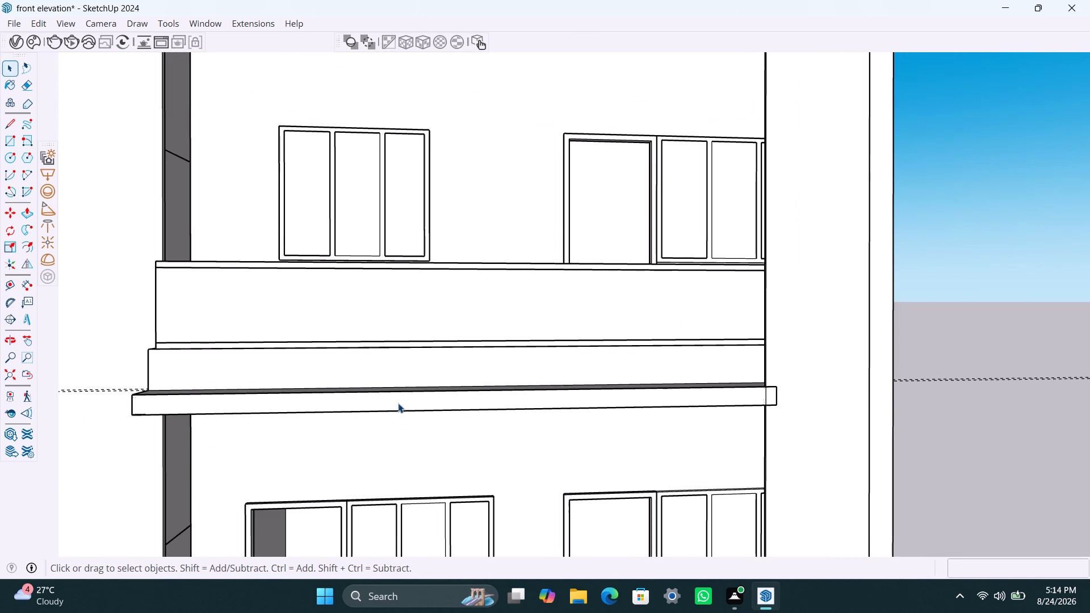
pyautogui.doubleClick(397, 402)
pyautogui.rightClick(397, 402)
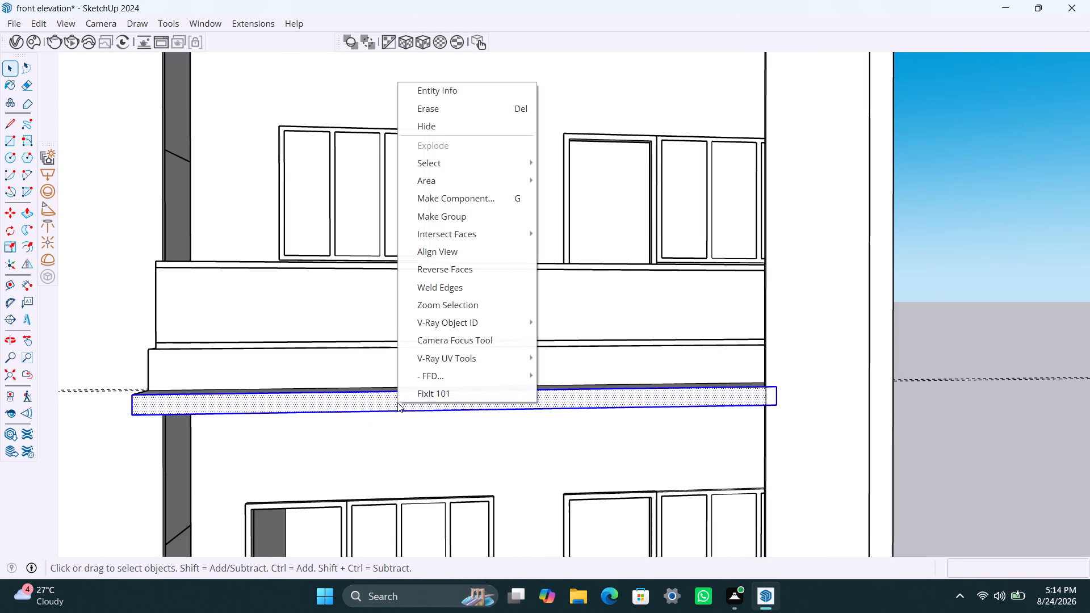
pyautogui.click(456, 220)
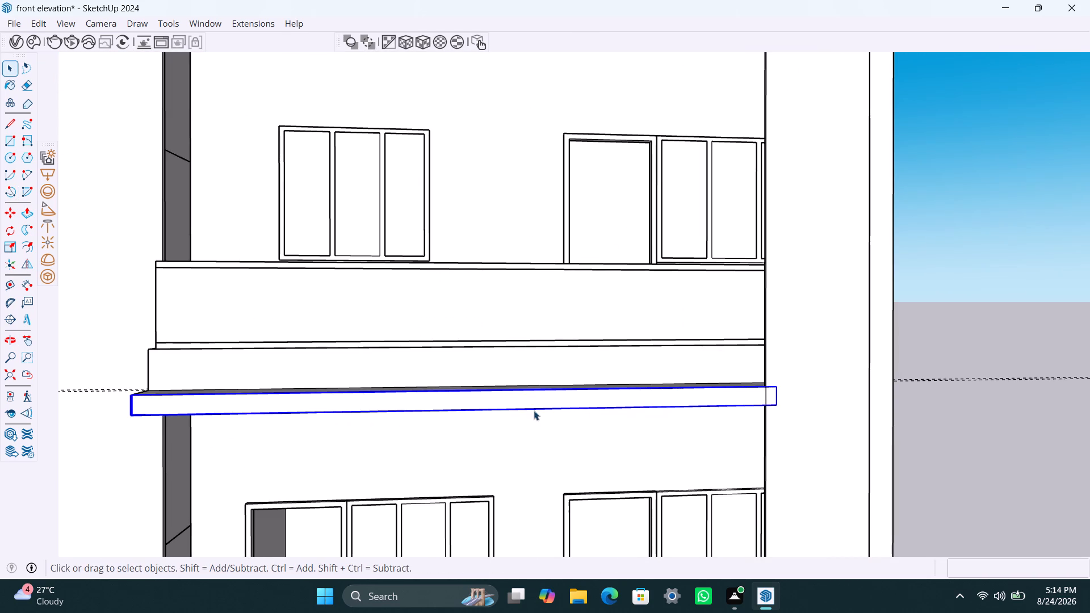
# Open the new strip group and extrude its front face outward by 5".
pyautogui.tripleClick(534, 399)
pyautogui.press('p')
pyautogui.click(534, 400)
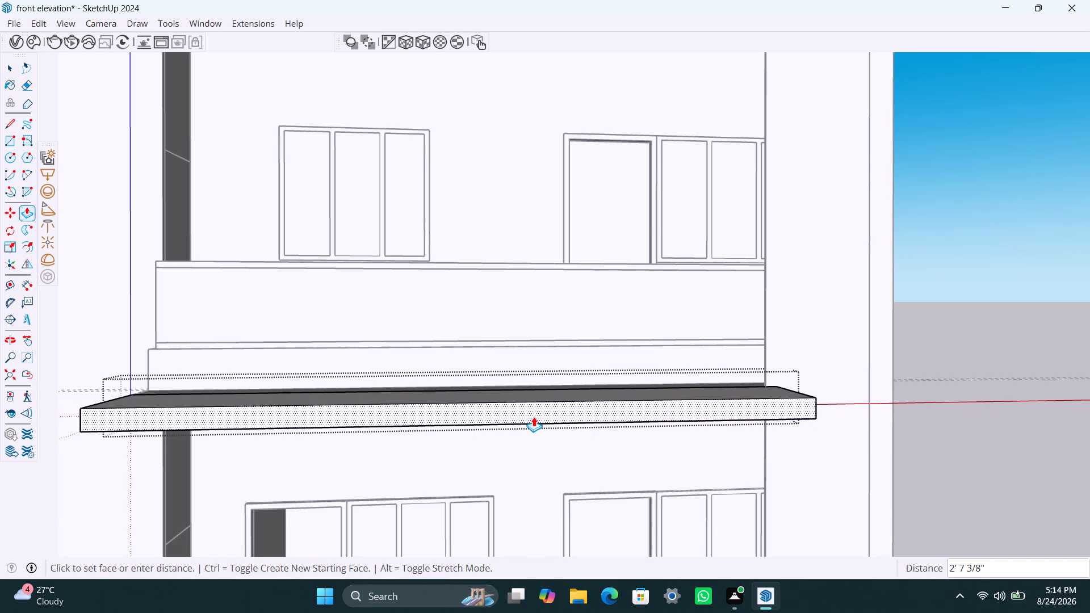
pyautogui.write('5"')
pyautogui.press('Return')
pyautogui.press('space')
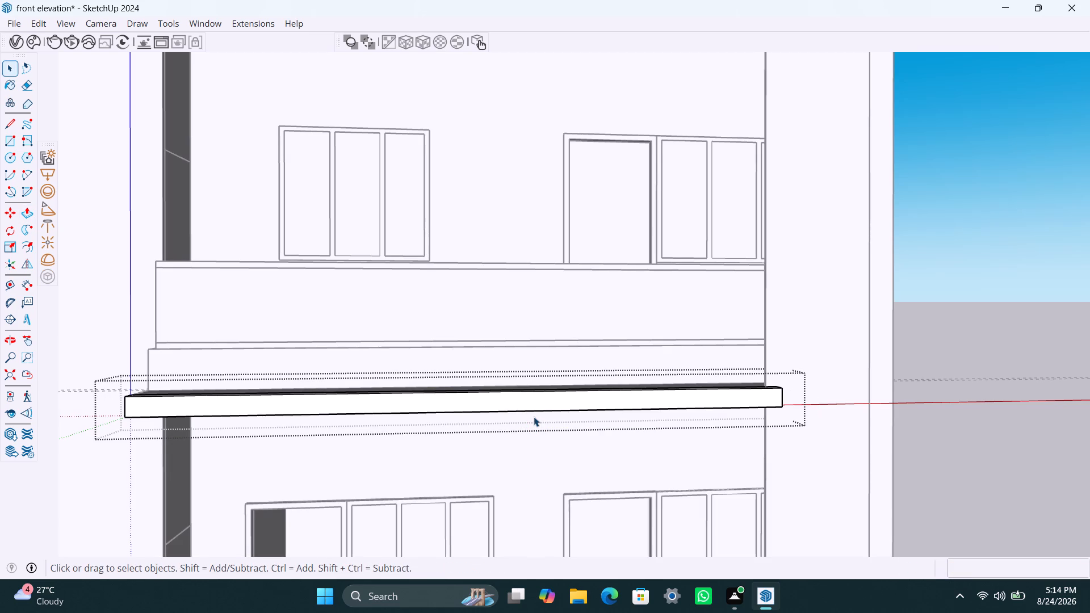
# Offset the outline of the strip's front face inward by about 1 3/8".
pyautogui.click(190, 406)
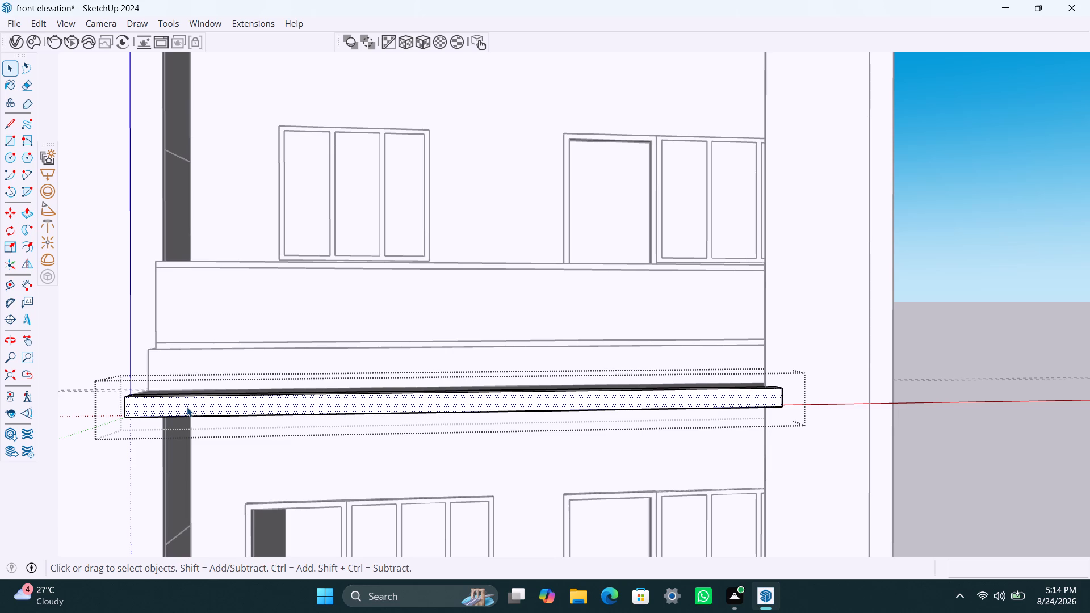
pyautogui.press('f')
pyautogui.click(141, 403)
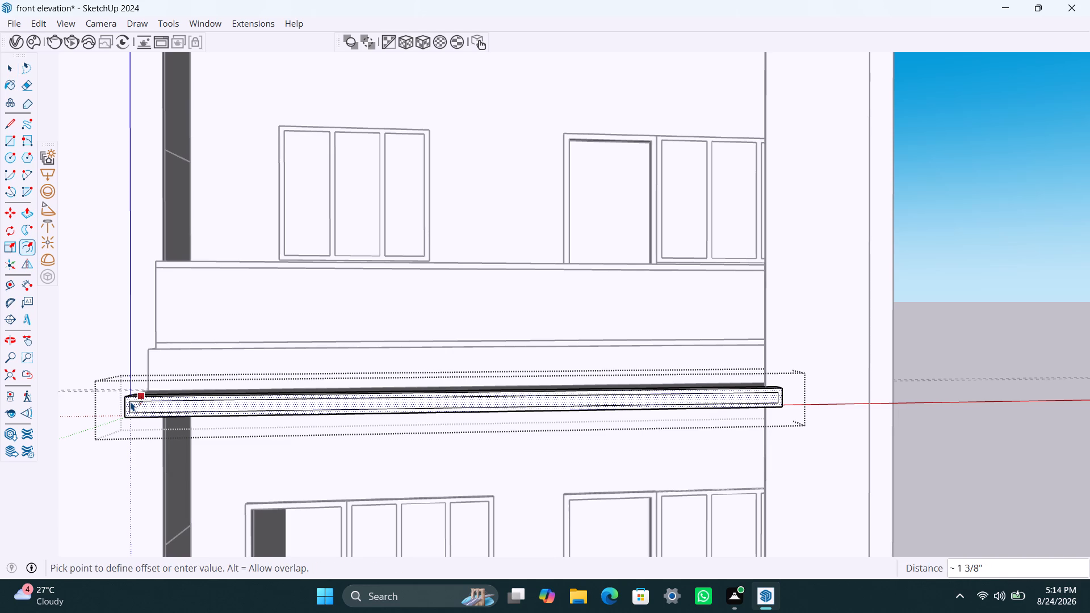
pyautogui.click(131, 401)
pyautogui.press('space')
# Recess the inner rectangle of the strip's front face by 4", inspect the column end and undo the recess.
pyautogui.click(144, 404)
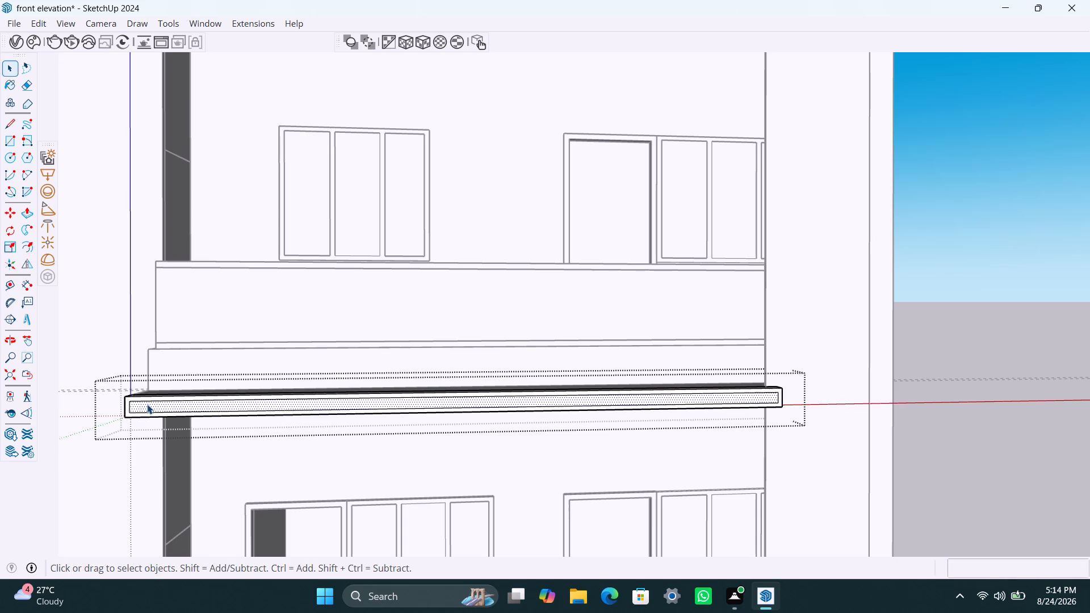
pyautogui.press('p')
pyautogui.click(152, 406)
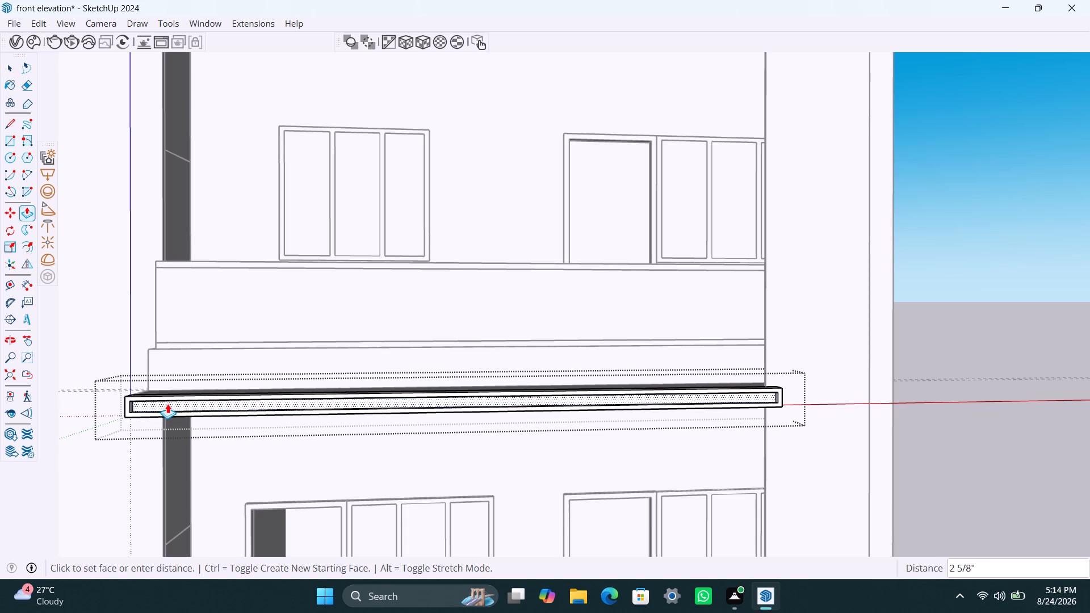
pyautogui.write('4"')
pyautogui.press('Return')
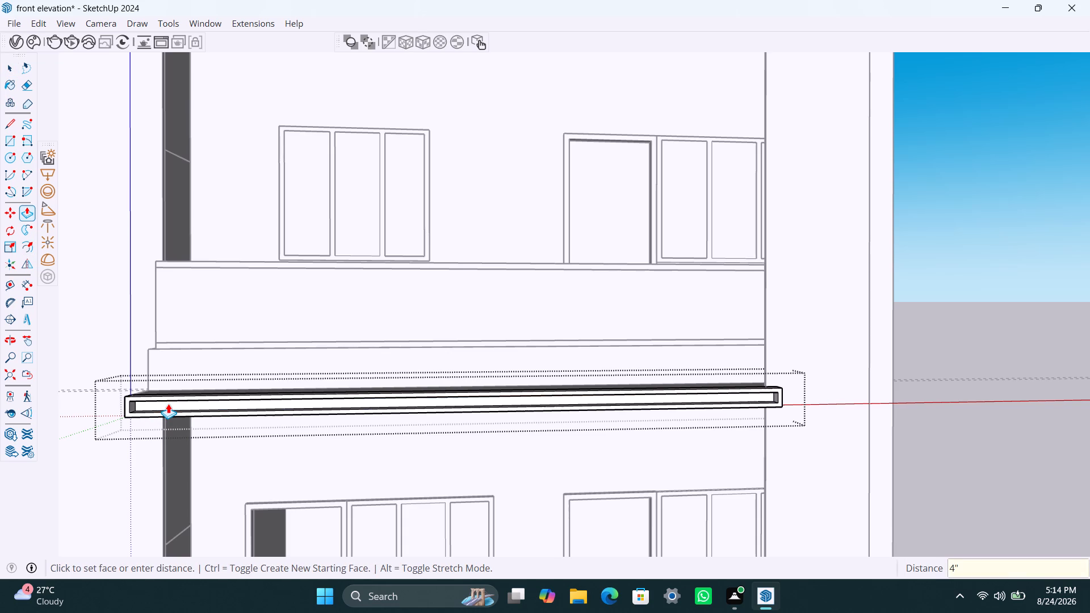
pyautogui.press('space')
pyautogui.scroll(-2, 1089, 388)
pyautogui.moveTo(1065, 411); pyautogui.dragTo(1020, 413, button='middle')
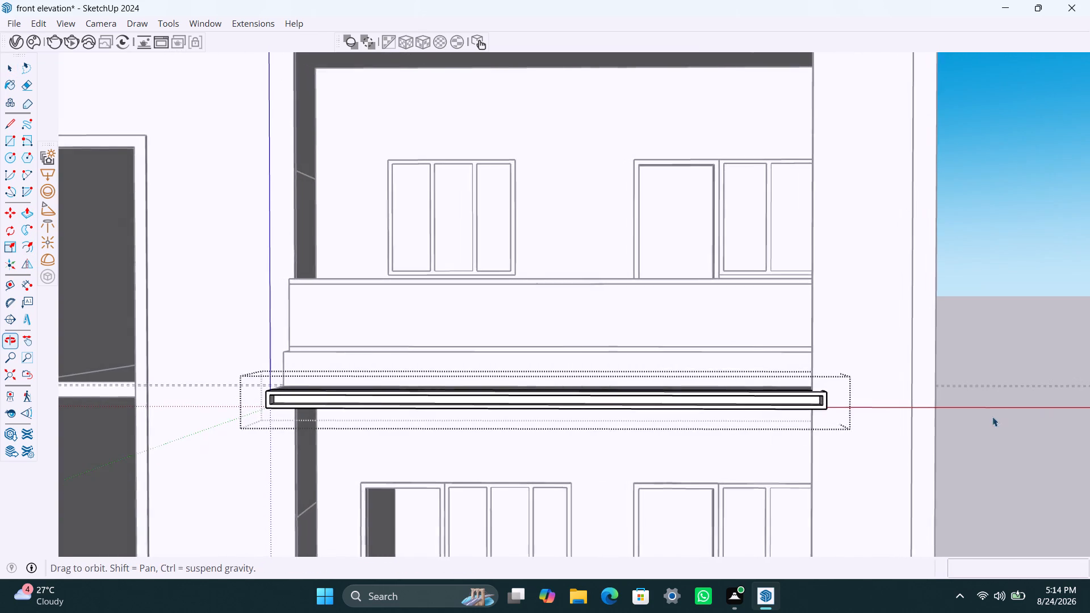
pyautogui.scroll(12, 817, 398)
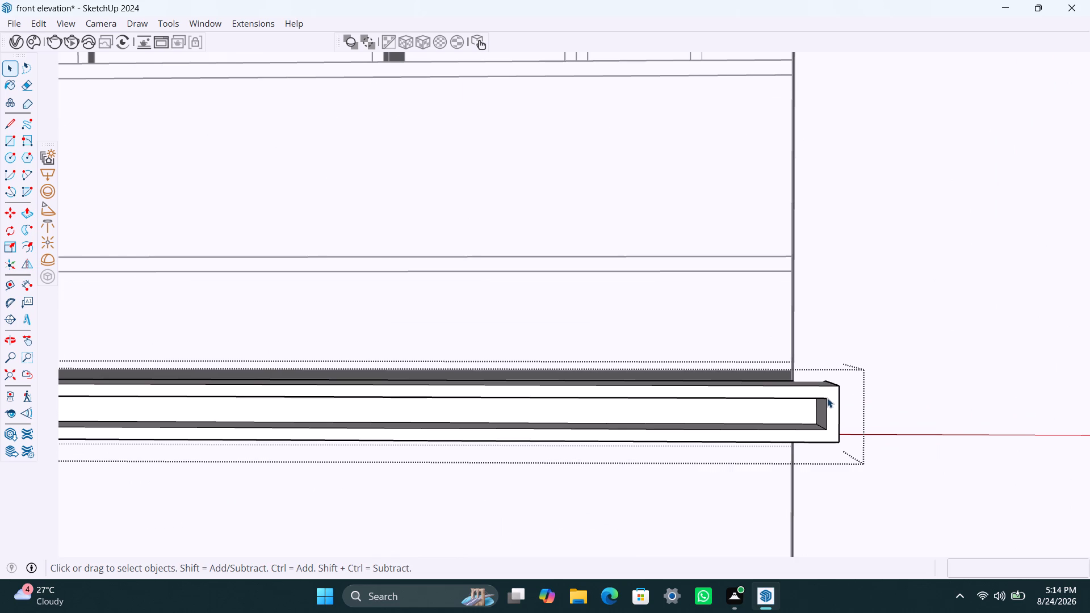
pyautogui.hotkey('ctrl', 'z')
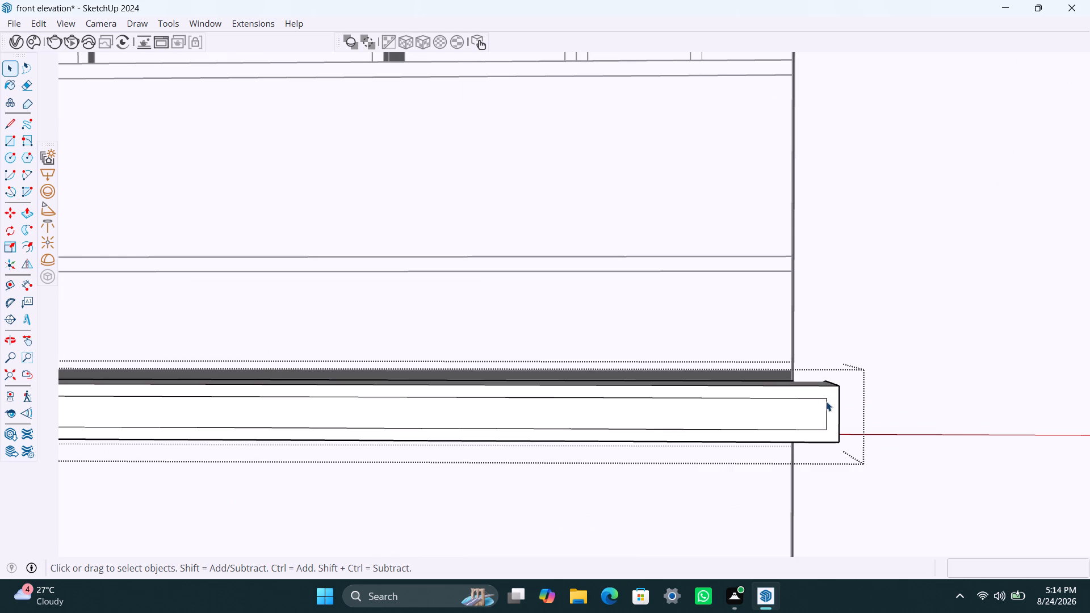
# Move the inner rectangle's short edge at the column end out onto the strip's end edge.
pyautogui.click(827, 401)
pyautogui.press('m')
pyautogui.click(827, 411)
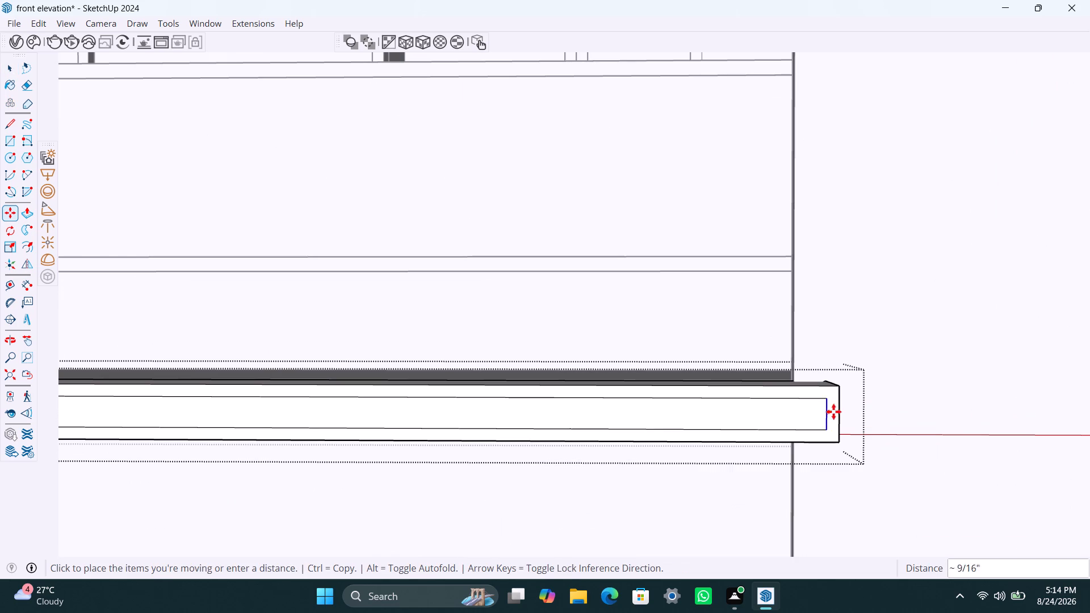
pyautogui.click(837, 412)
pyautogui.press('space')
# Move the inner rectangle's short edge at the free end out onto the strip's end edge.
pyautogui.scroll(-11, 683, 415)
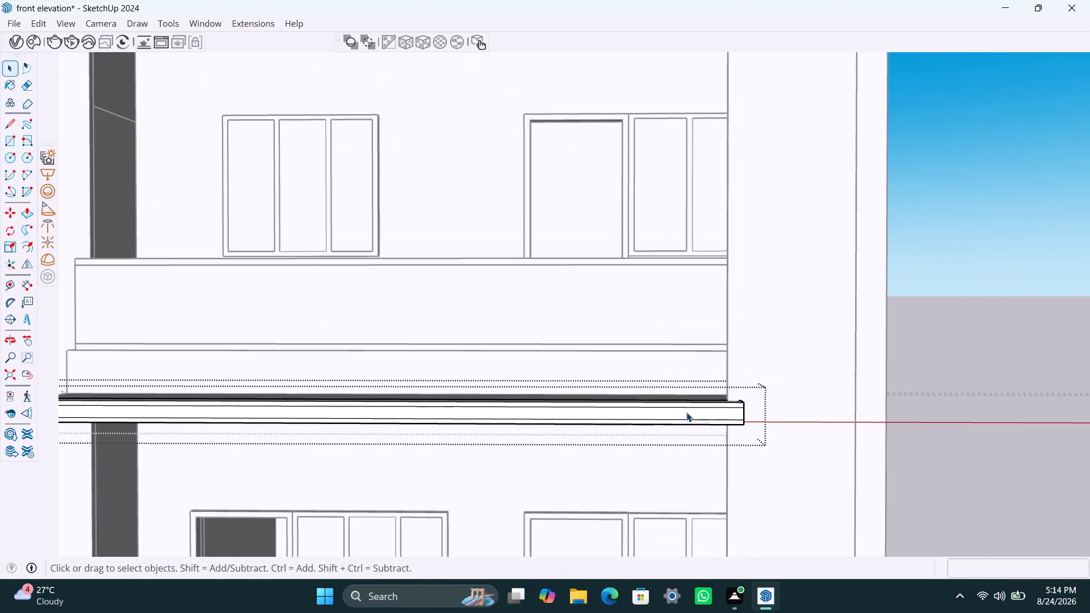
pyautogui.scroll(-4, 686, 412)
pyautogui.moveTo(690, 417); pyautogui.dragTo(875, 410, button='middle')
pyautogui.scroll(6, 417, 402)
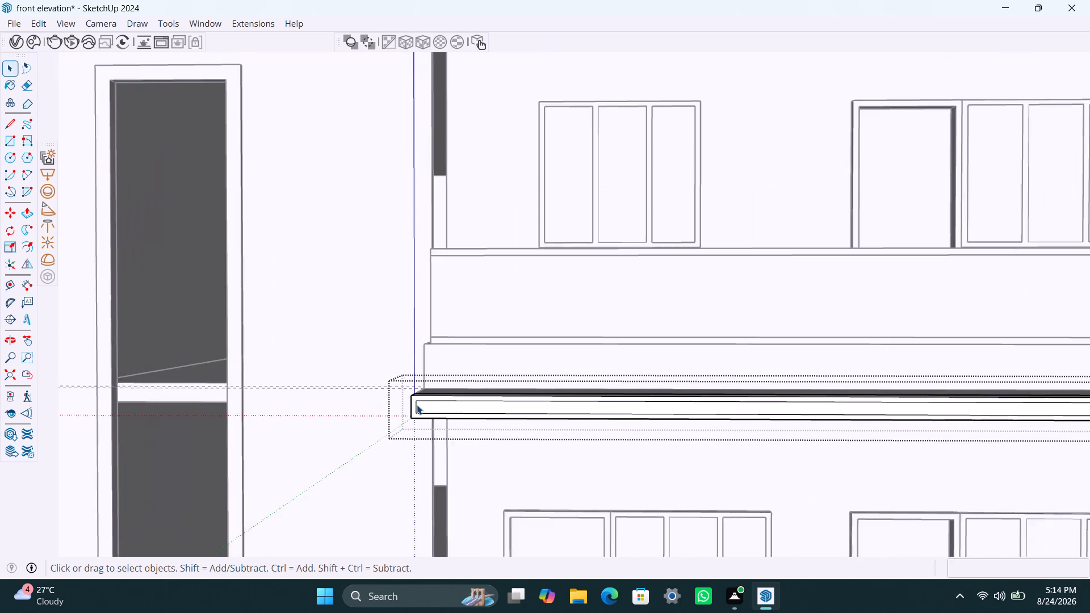
pyautogui.scroll(2, 417, 405)
pyautogui.click(416, 409)
pyautogui.press('m')
pyautogui.click(416, 409)
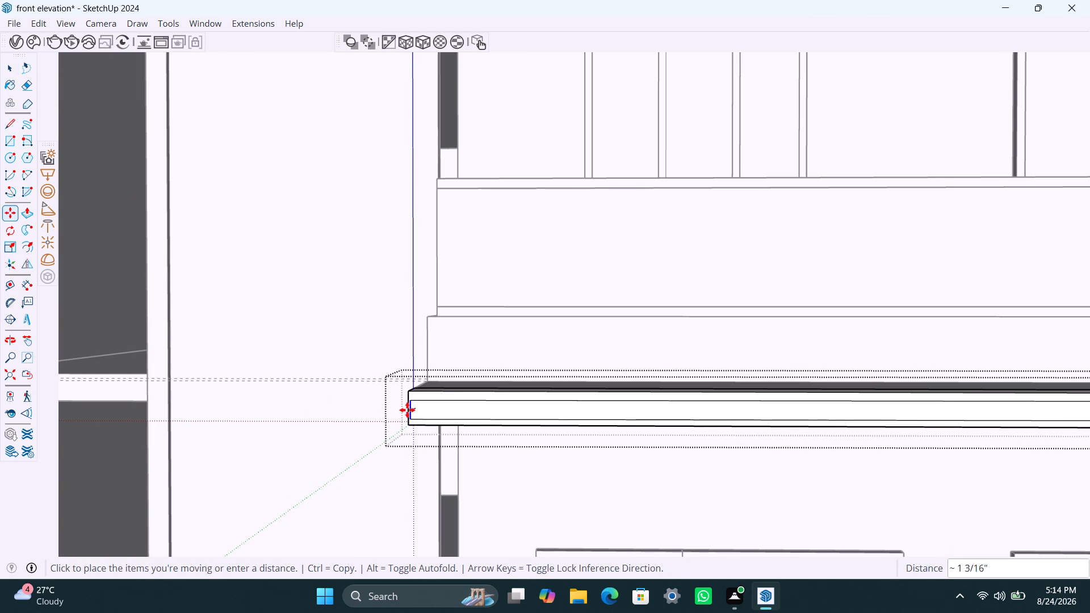
pyautogui.click(409, 408)
pyautogui.press('space')
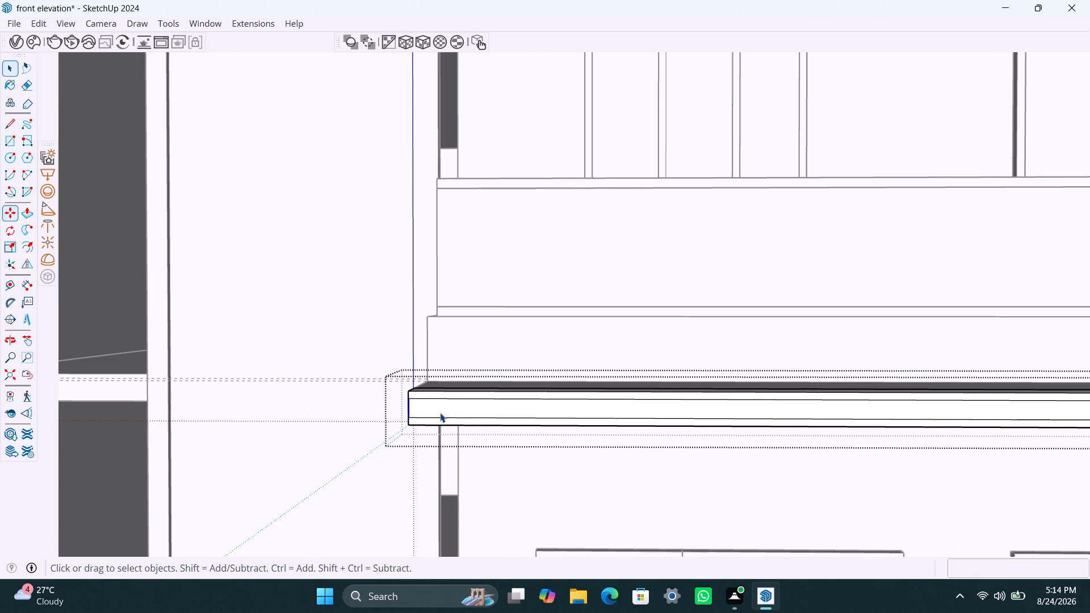
# Recess the full-length middle band of the strip's front face by 4" to form a groove.
pyautogui.click(456, 410)
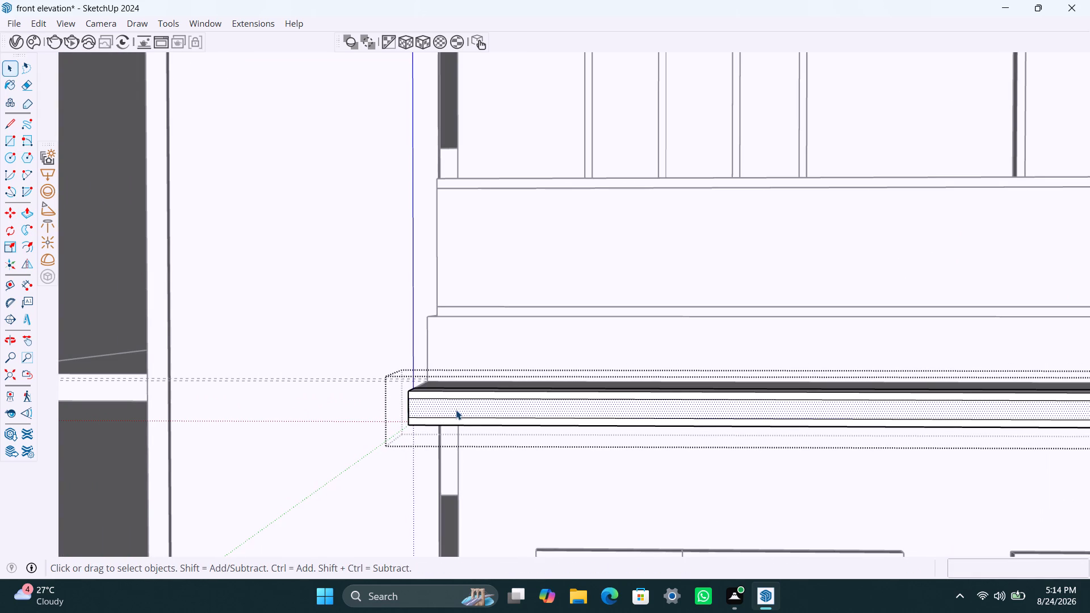
pyautogui.press('p')
pyautogui.click(456, 410)
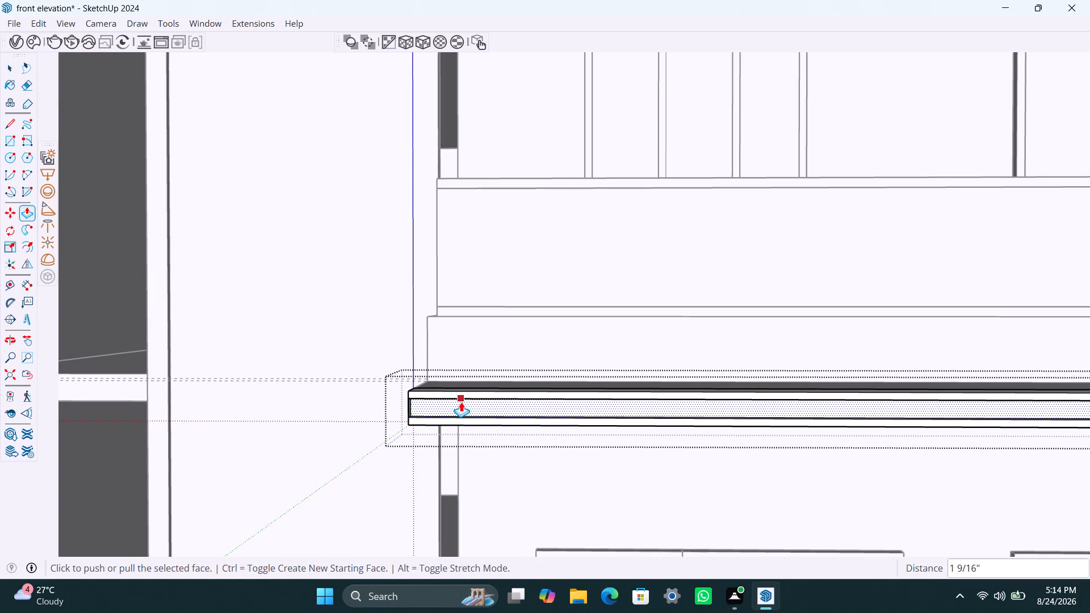
pyautogui.write('4"')
pyautogui.press('Return')
pyautogui.press('space')
# Delete the inner face closing the groove at the strip's free end.
pyautogui.scroll(-3, 481, 401)
pyautogui.scroll(8, 433, 403)
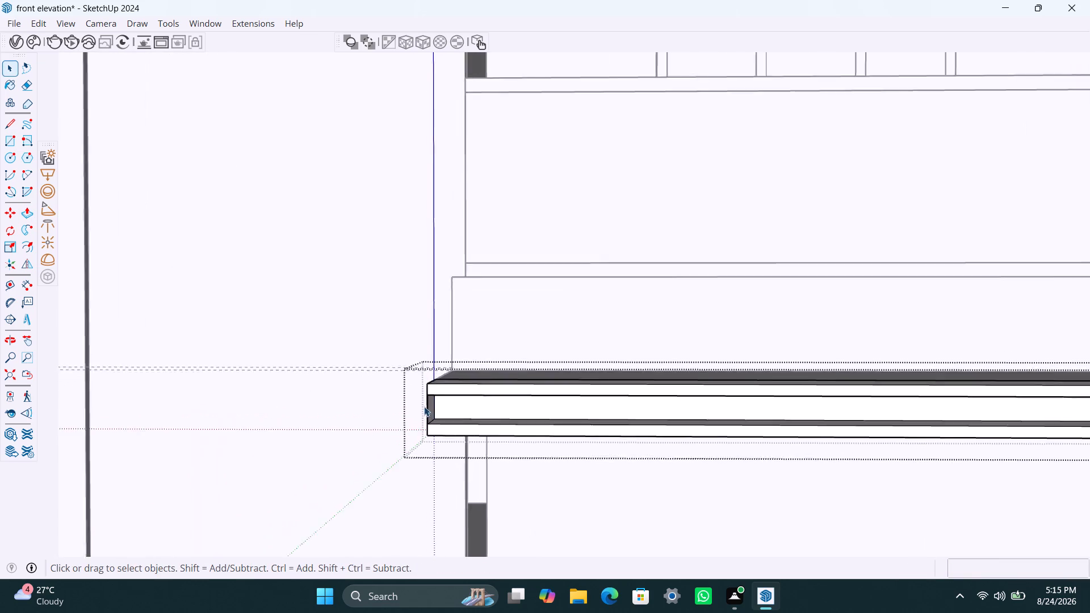
pyautogui.moveTo(429, 409); pyautogui.dragTo(368, 417, button='middle')
pyautogui.click(438, 406)
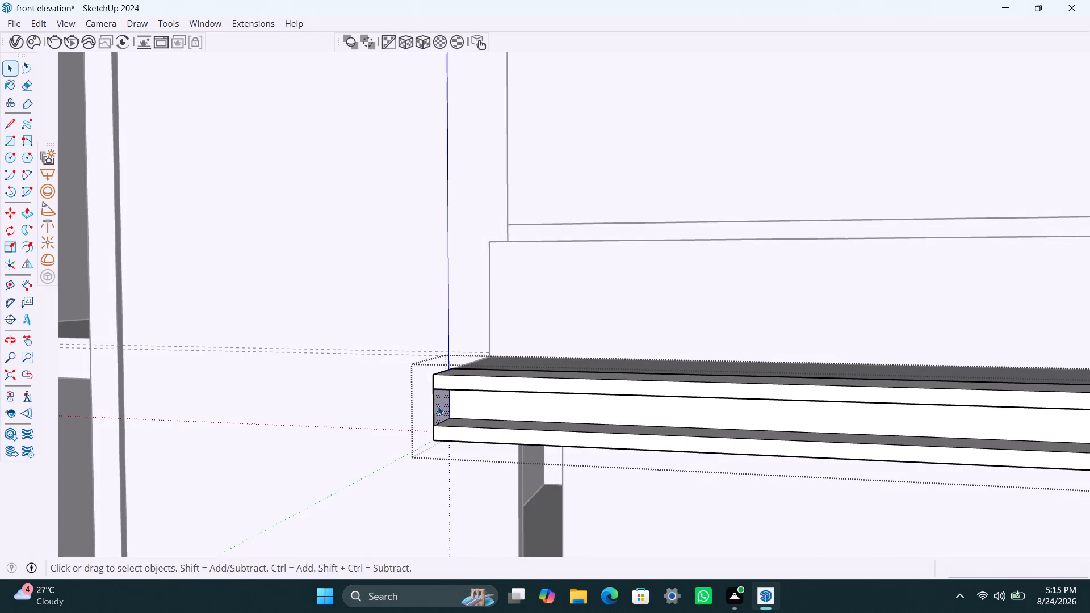
pyautogui.press('Delete')
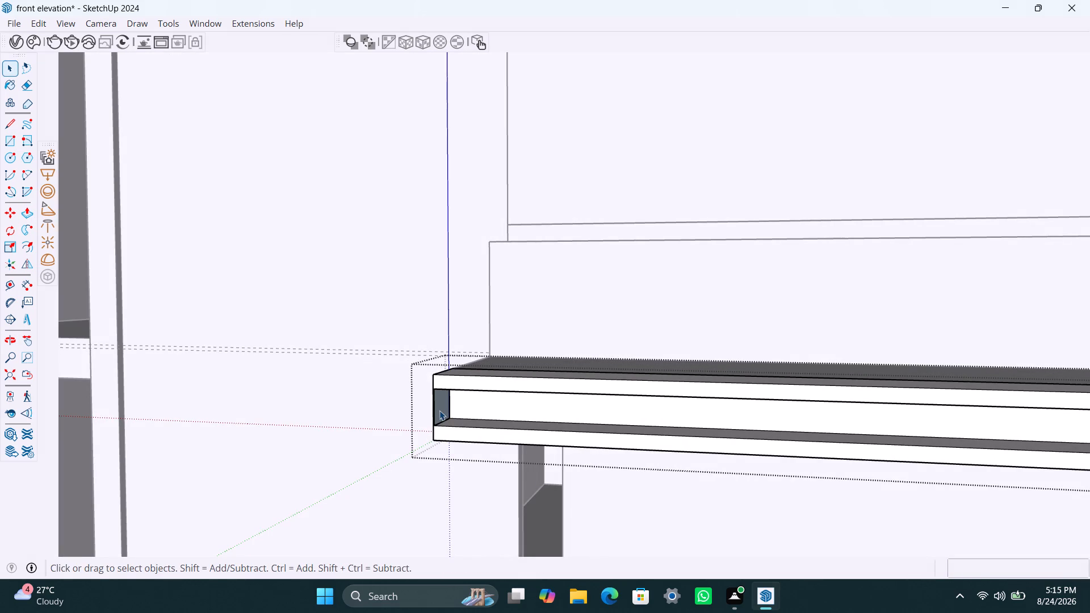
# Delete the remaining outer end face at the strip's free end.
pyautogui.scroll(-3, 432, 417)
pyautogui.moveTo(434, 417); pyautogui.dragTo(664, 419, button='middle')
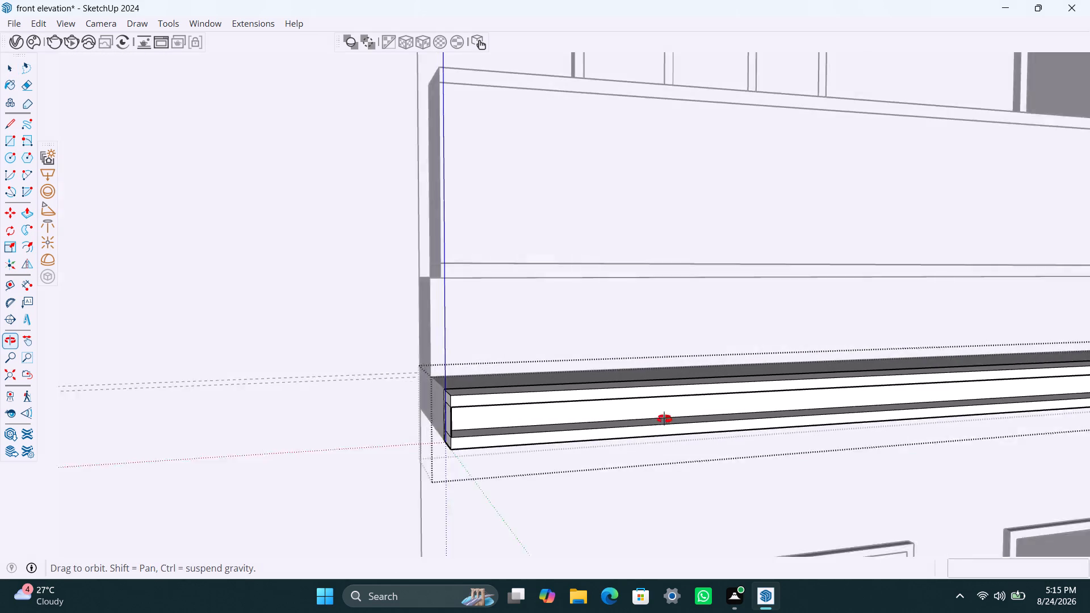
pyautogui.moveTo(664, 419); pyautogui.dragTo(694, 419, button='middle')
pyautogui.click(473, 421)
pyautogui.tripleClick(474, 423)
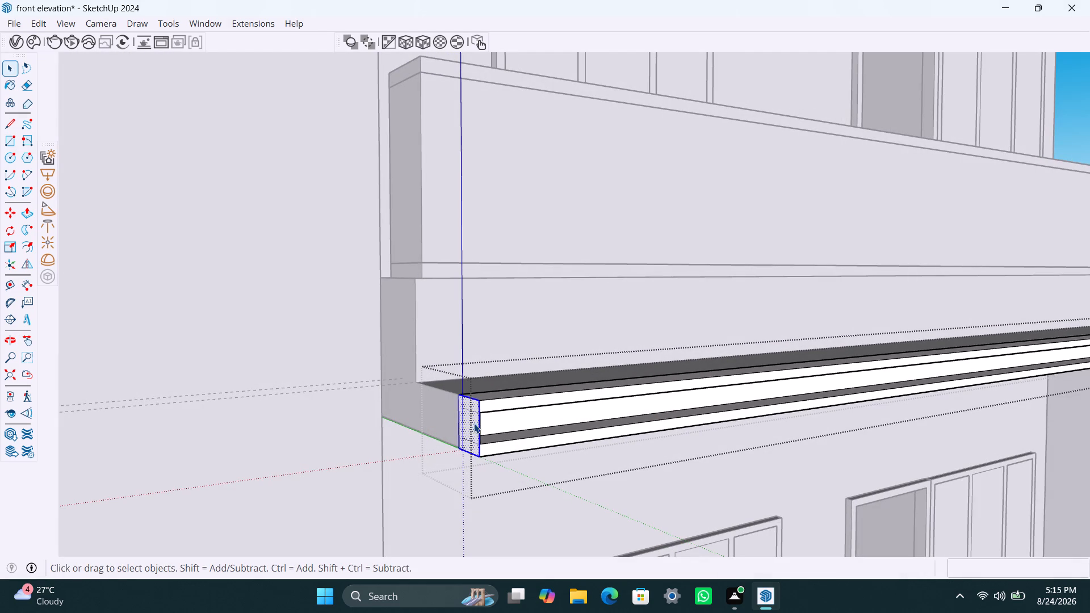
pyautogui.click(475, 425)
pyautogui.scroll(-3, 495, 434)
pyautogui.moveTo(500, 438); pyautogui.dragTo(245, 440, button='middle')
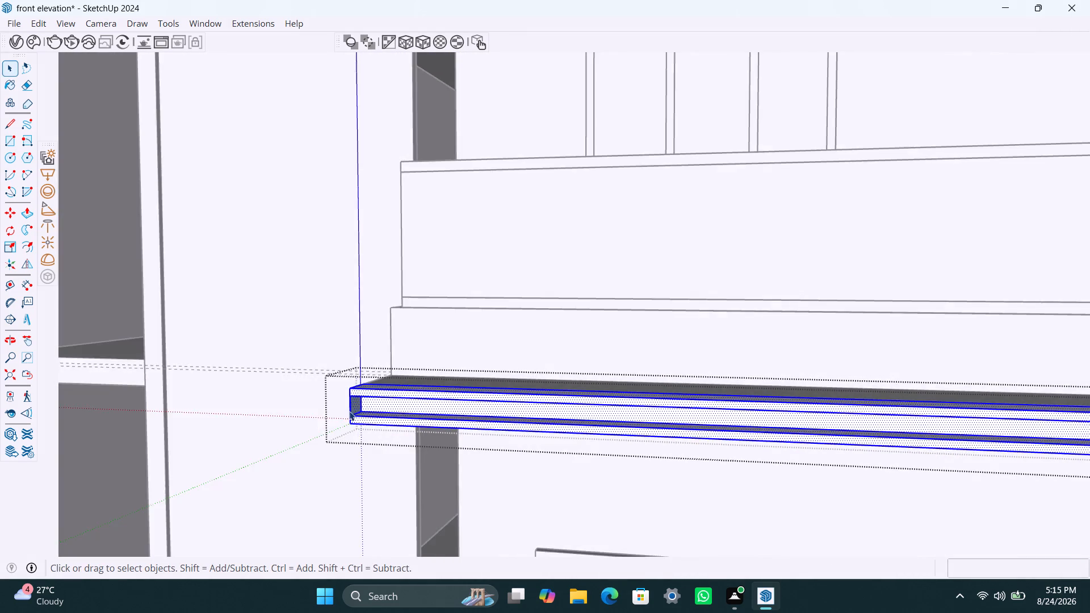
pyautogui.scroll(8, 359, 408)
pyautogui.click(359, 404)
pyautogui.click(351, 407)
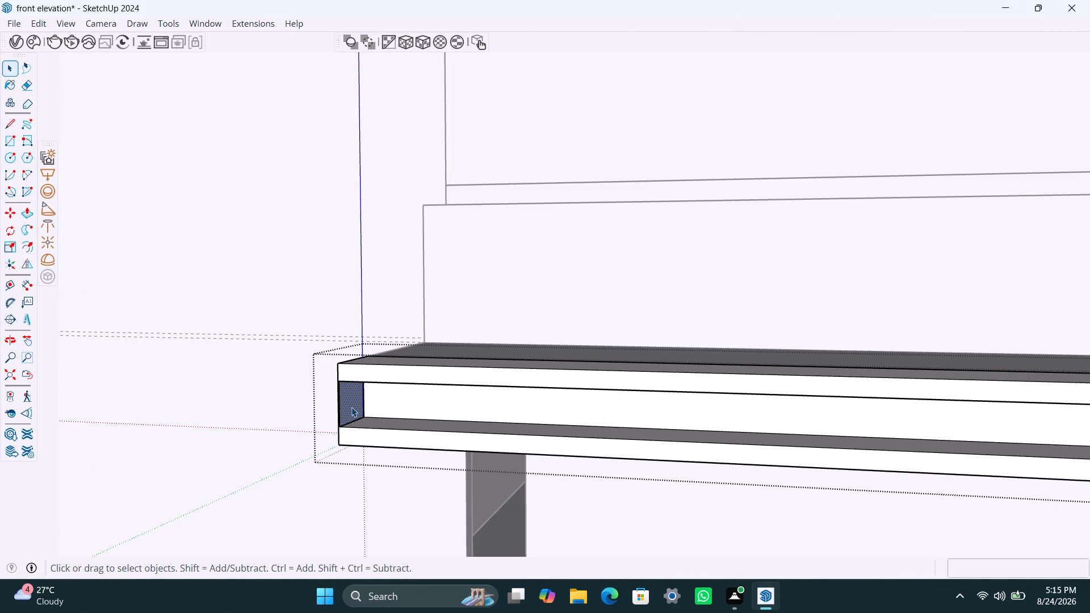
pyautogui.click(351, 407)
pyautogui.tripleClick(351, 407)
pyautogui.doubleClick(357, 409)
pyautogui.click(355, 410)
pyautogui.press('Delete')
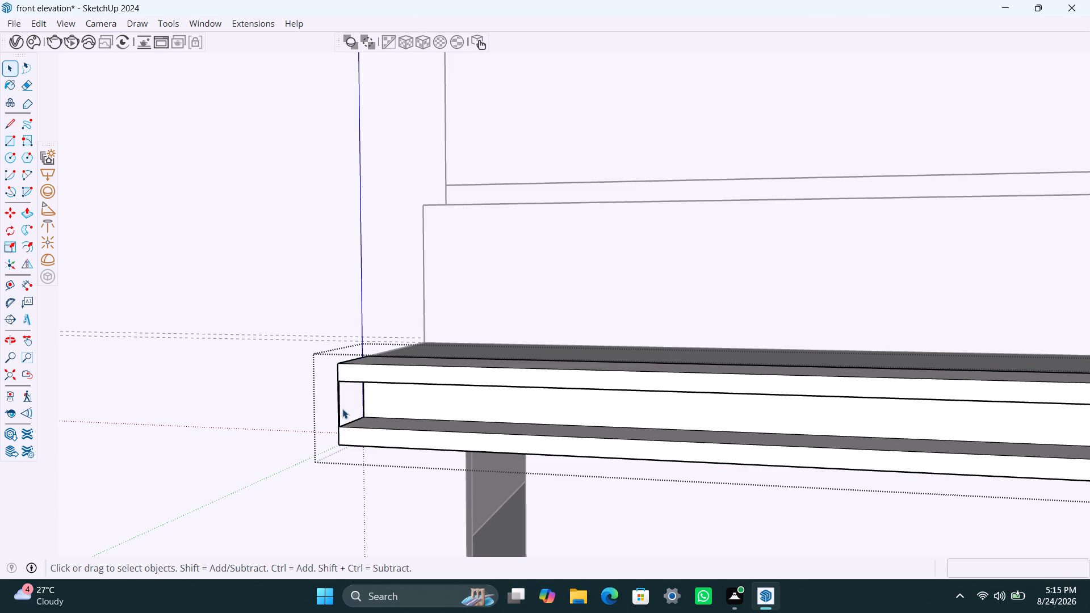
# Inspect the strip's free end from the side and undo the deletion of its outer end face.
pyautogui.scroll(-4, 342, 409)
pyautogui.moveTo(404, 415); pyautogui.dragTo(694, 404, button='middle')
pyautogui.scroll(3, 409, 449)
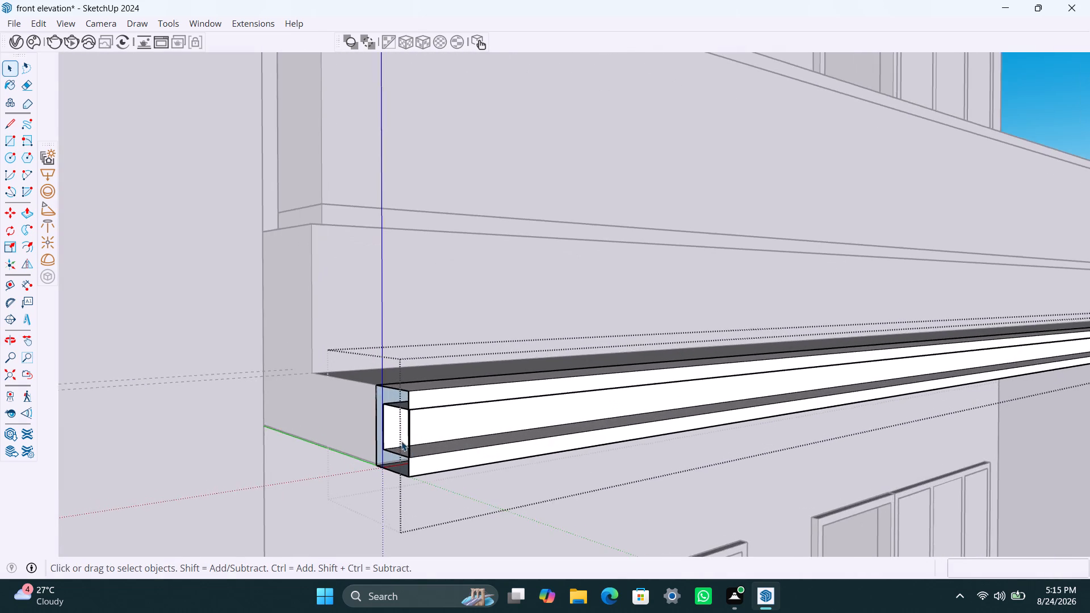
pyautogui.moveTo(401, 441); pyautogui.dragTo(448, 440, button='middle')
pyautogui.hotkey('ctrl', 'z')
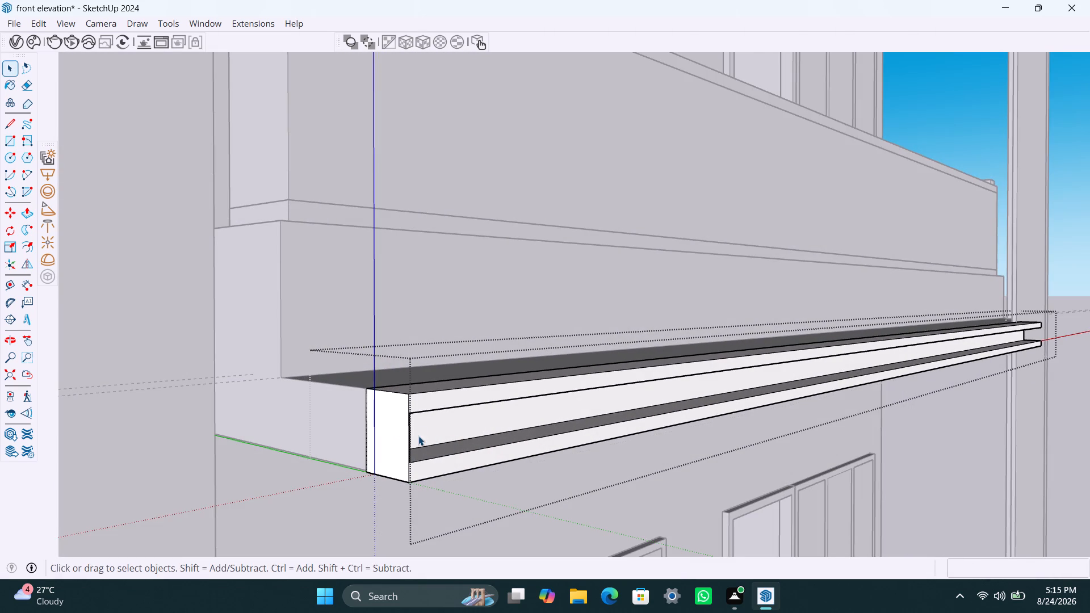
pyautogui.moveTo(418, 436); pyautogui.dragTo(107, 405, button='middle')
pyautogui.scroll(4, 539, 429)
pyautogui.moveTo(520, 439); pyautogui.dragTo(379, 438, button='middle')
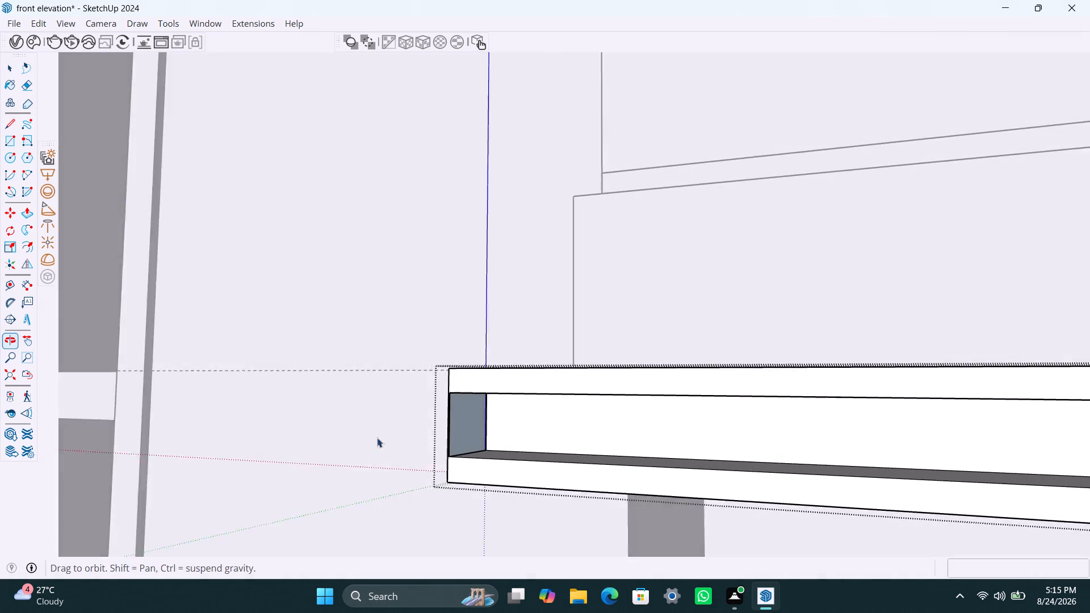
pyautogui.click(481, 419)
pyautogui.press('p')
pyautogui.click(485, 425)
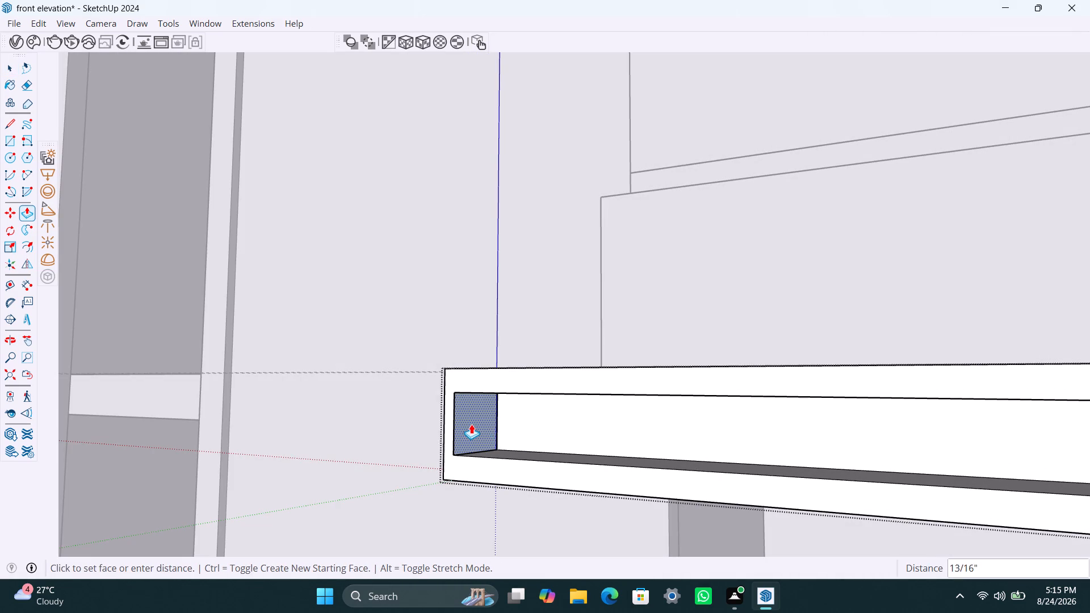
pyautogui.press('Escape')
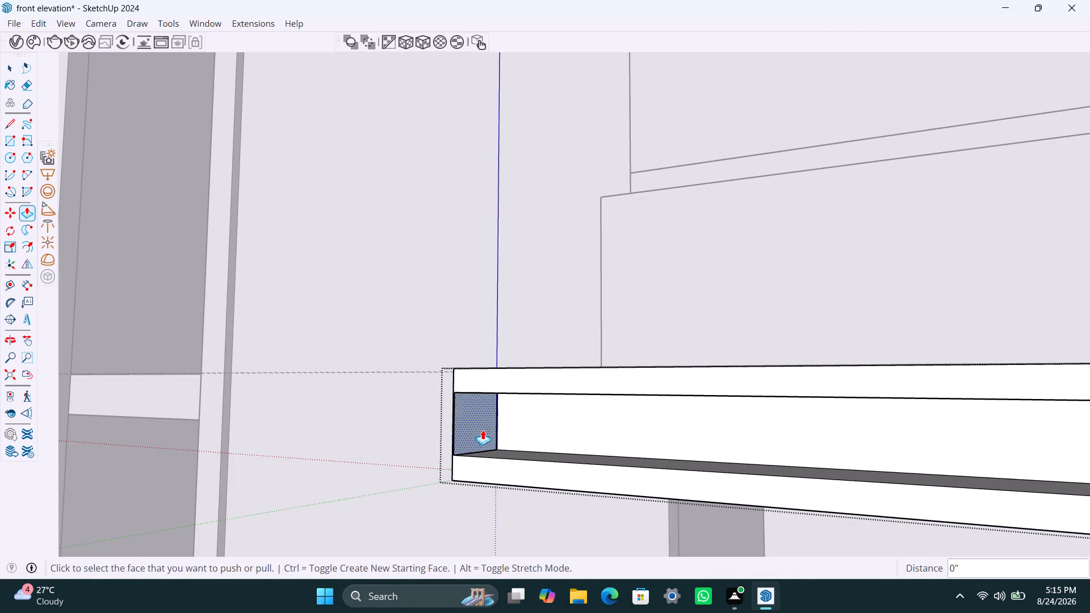
# Push/Pull the face closing the groove at the strip's stairwell-side end, finishing flush with the strip's end.
pyautogui.press('space')
pyautogui.scroll(-4, 472, 434)
pyautogui.click(469, 435)
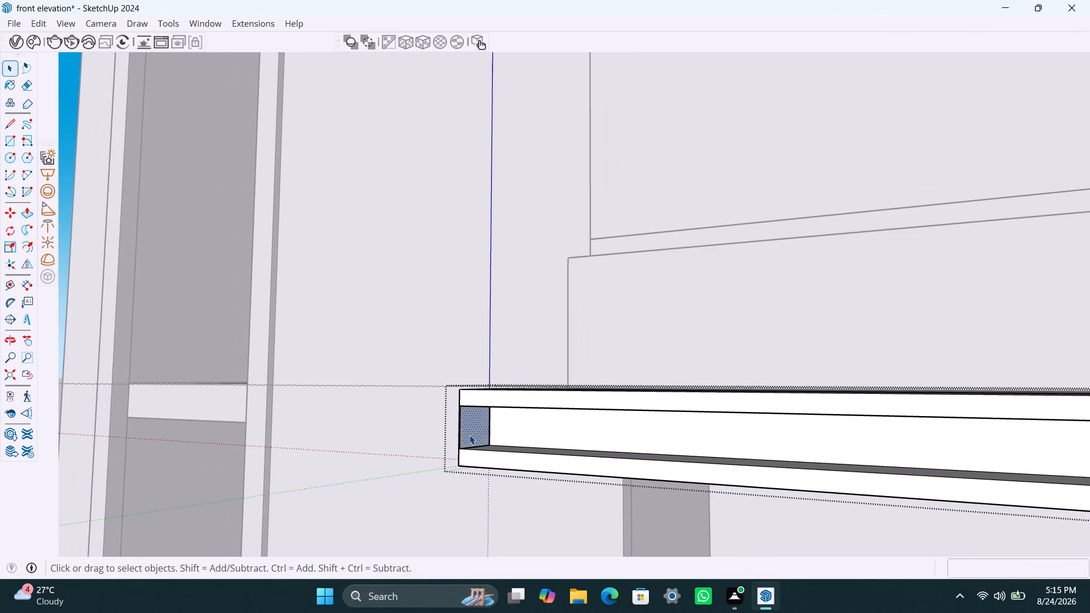
pyautogui.press('p')
pyautogui.click(469, 435)
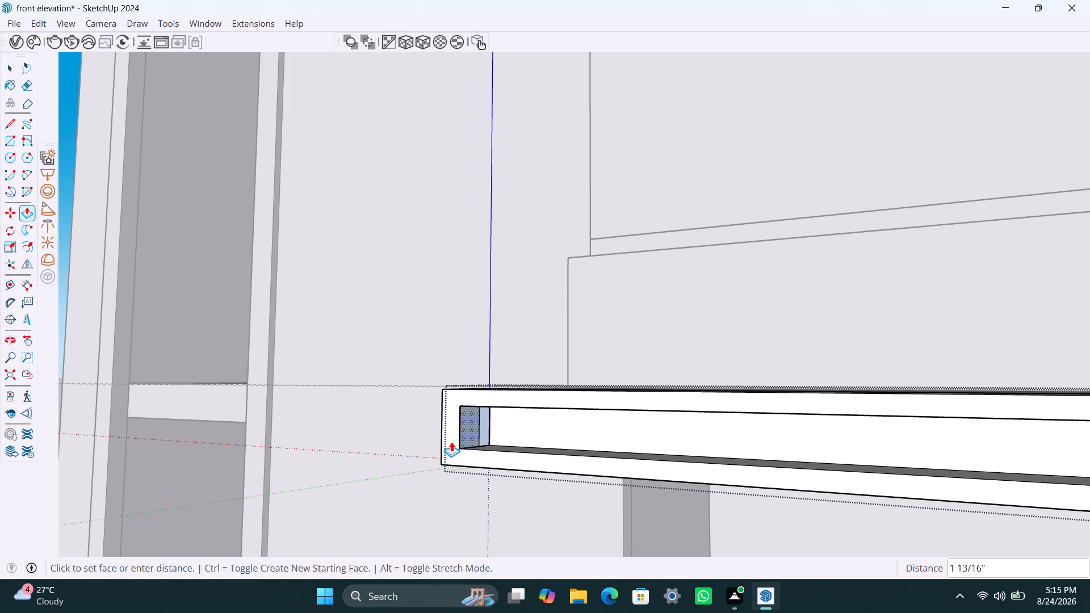
pyautogui.click(462, 442)
pyautogui.press('space')
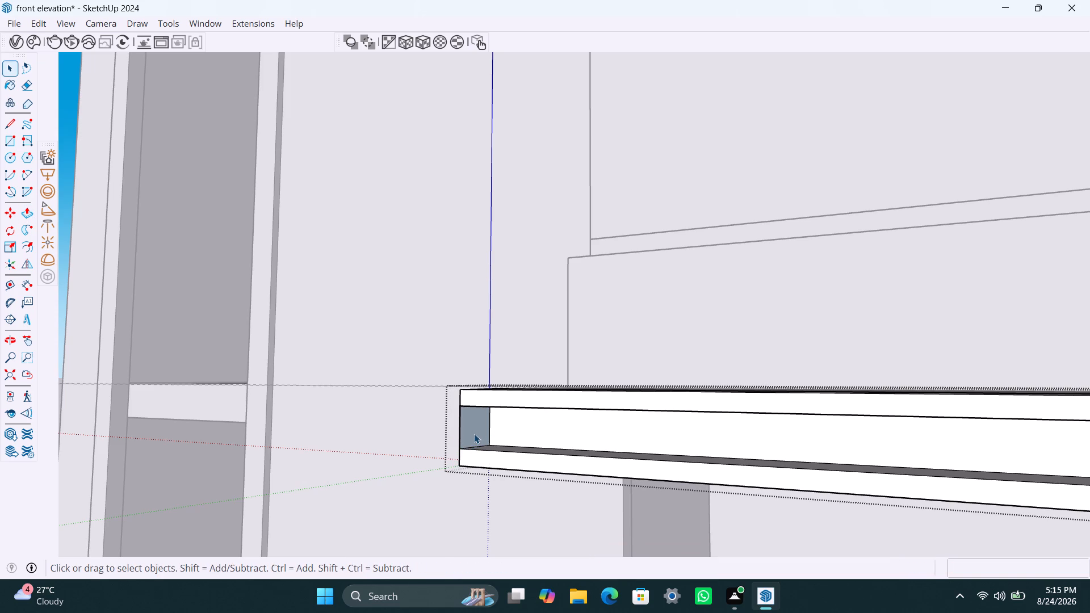
# Delete the square face closing the groove at this end of the strip, along with its leftover vertical front edge.
pyautogui.scroll(-4, 471, 434)
pyautogui.moveTo(475, 440); pyautogui.dragTo(858, 444, button='middle')
pyautogui.scroll(4, 718, 432)
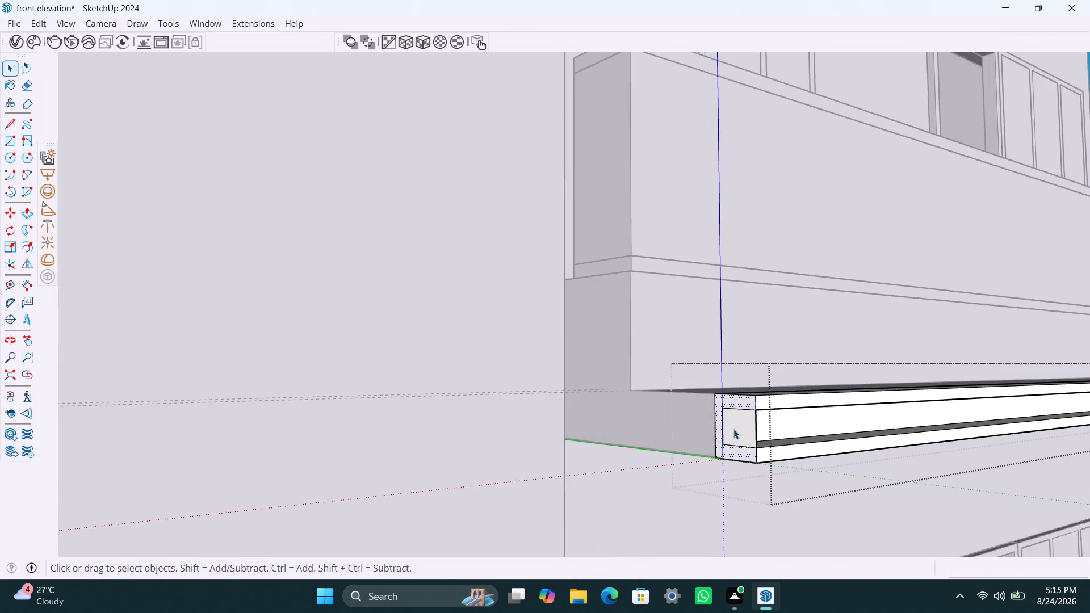
pyautogui.moveTo(747, 440); pyautogui.dragTo(801, 468, button='middle')
pyautogui.click(719, 413)
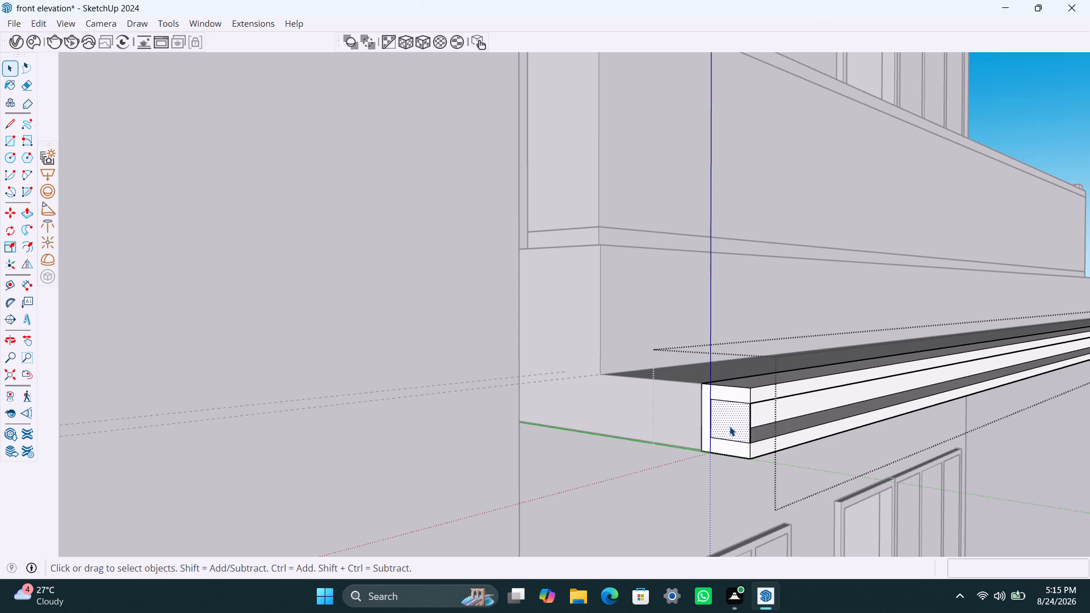
pyautogui.press('Delete')
pyautogui.click(751, 419)
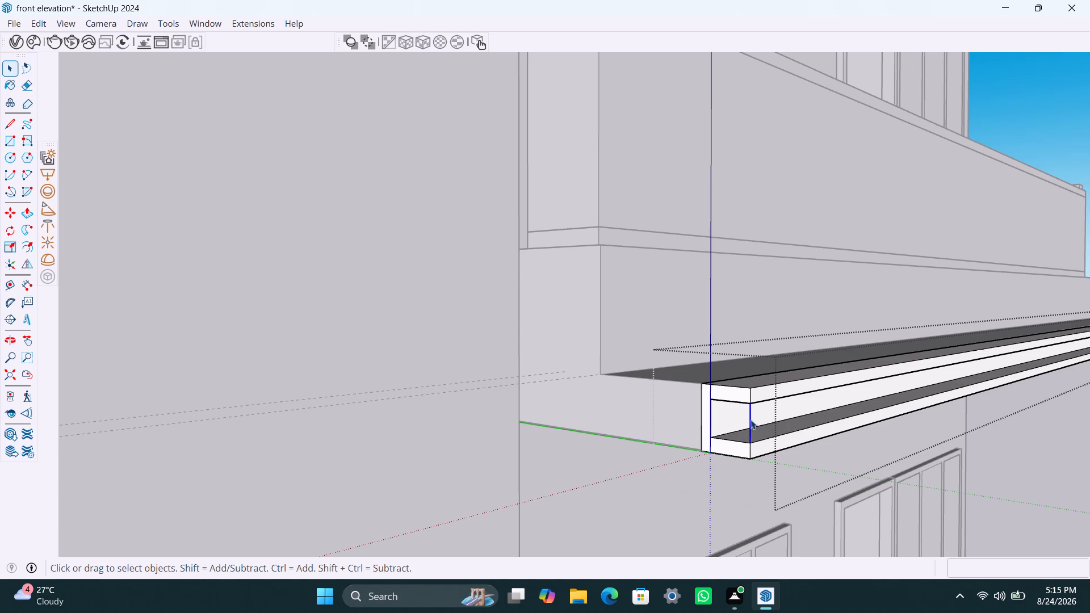
pyautogui.scroll(-1, 790, 438)
pyautogui.press('Delete')
# Examine the grooved strip from the front and at its column-side end.
pyautogui.scroll(-4, 812, 460)
pyautogui.moveTo(806, 467); pyautogui.dragTo(484, 421, button='middle')
pyautogui.scroll(-4, 618, 415)
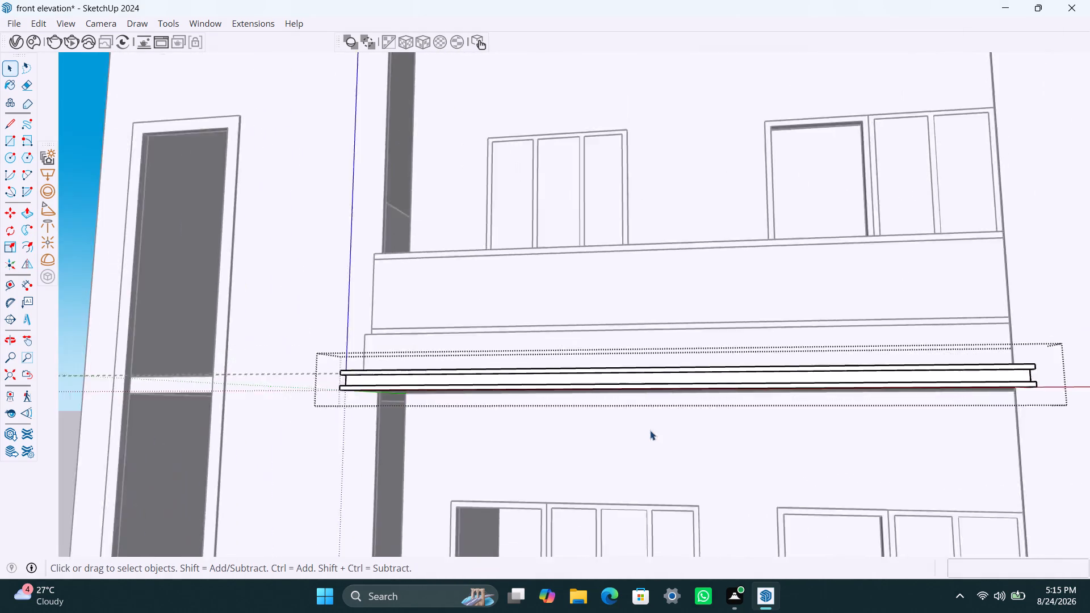
pyautogui.scroll(-6, 650, 430)
pyautogui.keyDown('shift'); pyautogui.moveTo(739, 441); pyautogui.dragTo(591, 438, button='middle'); pyautogui.keyUp('shift')
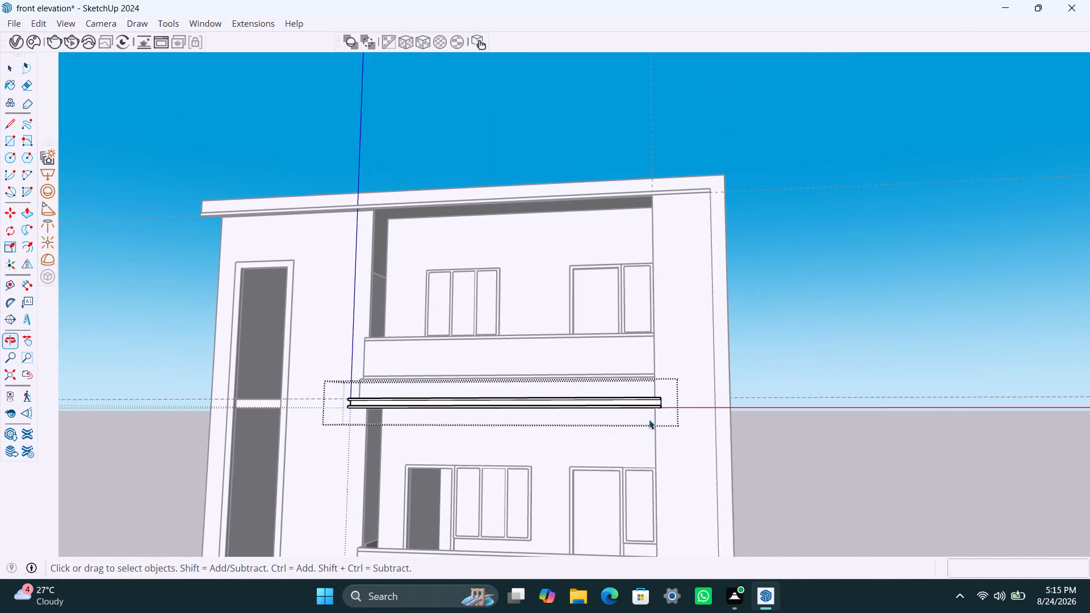
pyautogui.scroll(4, 665, 409)
pyautogui.moveTo(663, 412); pyautogui.dragTo(491, 423, button='middle')
pyautogui.scroll(8, 622, 405)
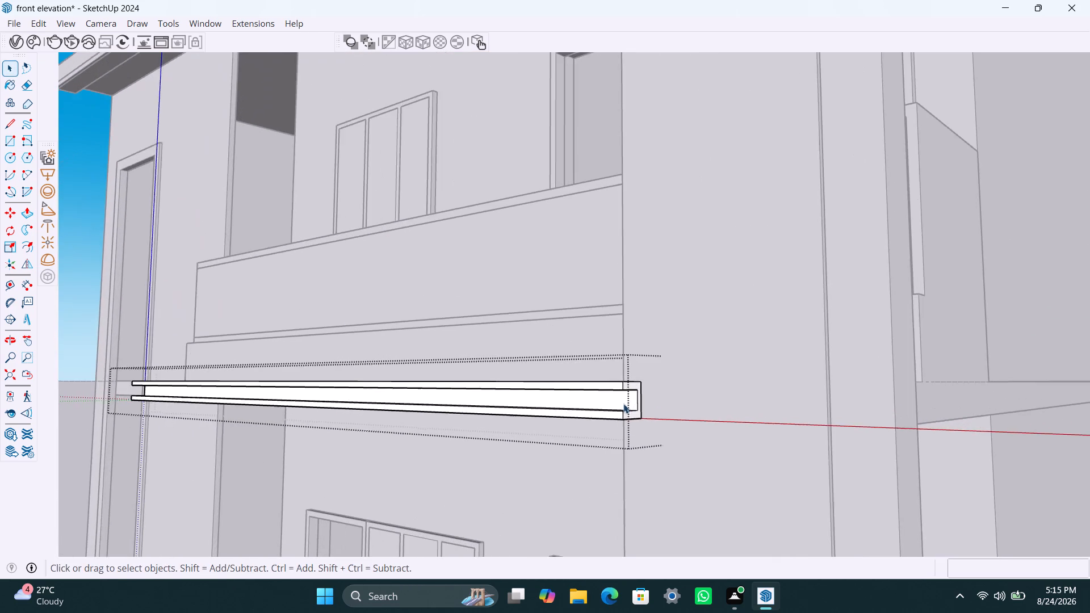
pyautogui.moveTo(623, 404); pyautogui.dragTo(852, 444, button='middle')
pyautogui.scroll(-7, 638, 415)
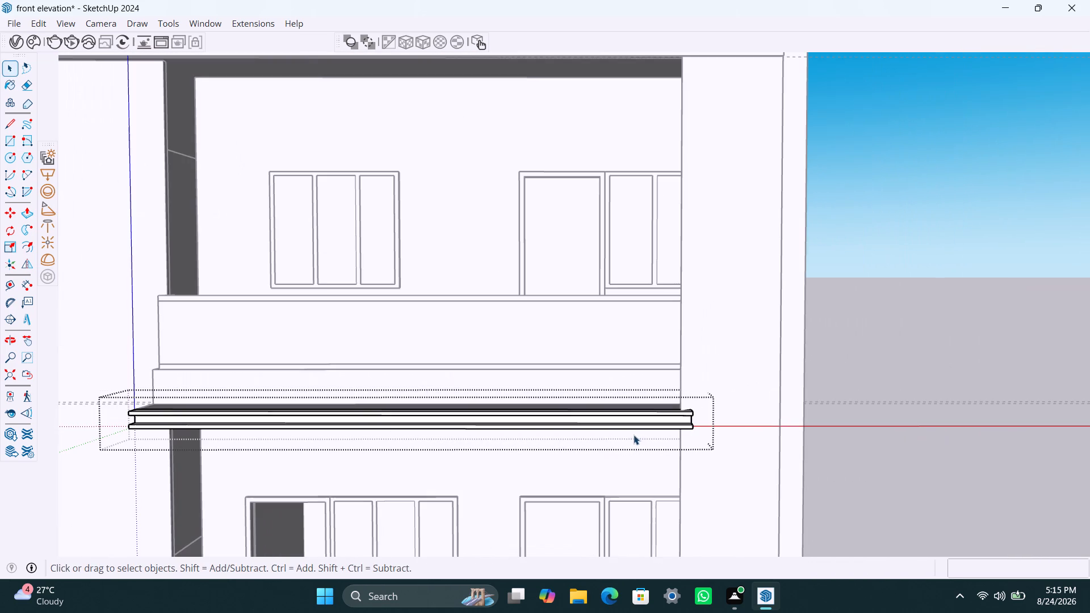
# Save the model and finish editing the grooved strip.
pyautogui.hotkey('ctrl', 's')
pyautogui.press('space')
pyautogui.click(951, 312)
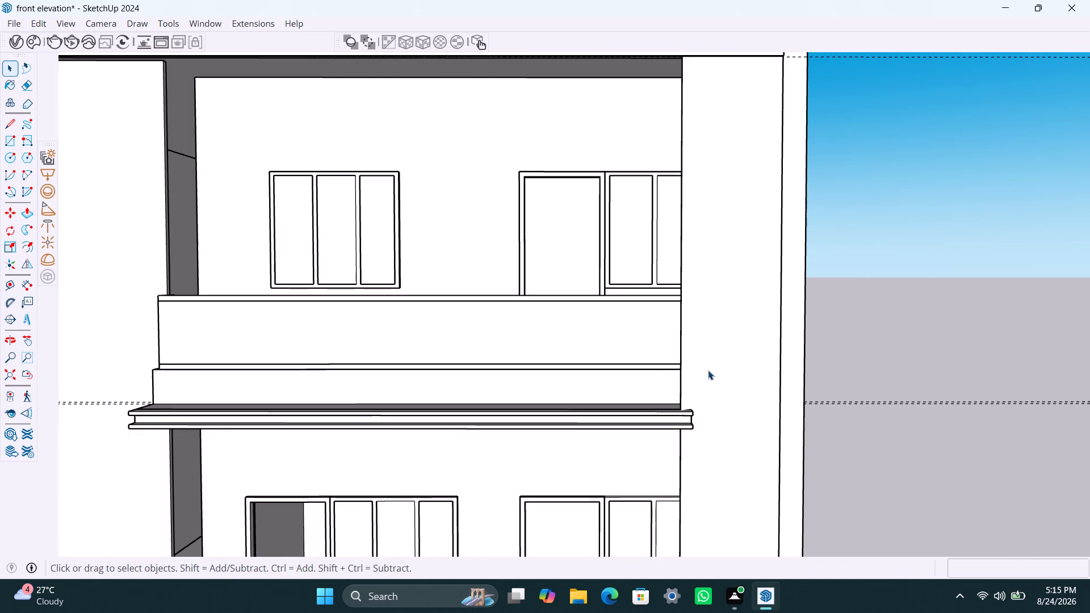
# Reopen the grooved strip for editing and push its column-side end face back flush with the balcony parapet's edge at the column.
pyautogui.scroll(-6, 642, 354)
pyautogui.moveTo(624, 380); pyautogui.dragTo(676, 381, button='middle')
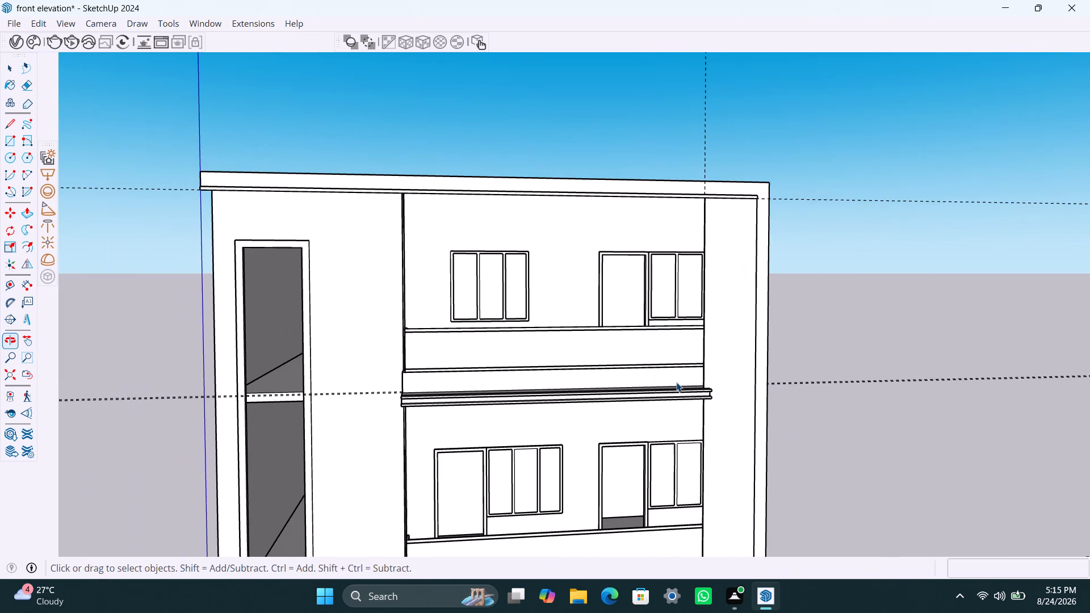
pyautogui.scroll(3, 371, 433)
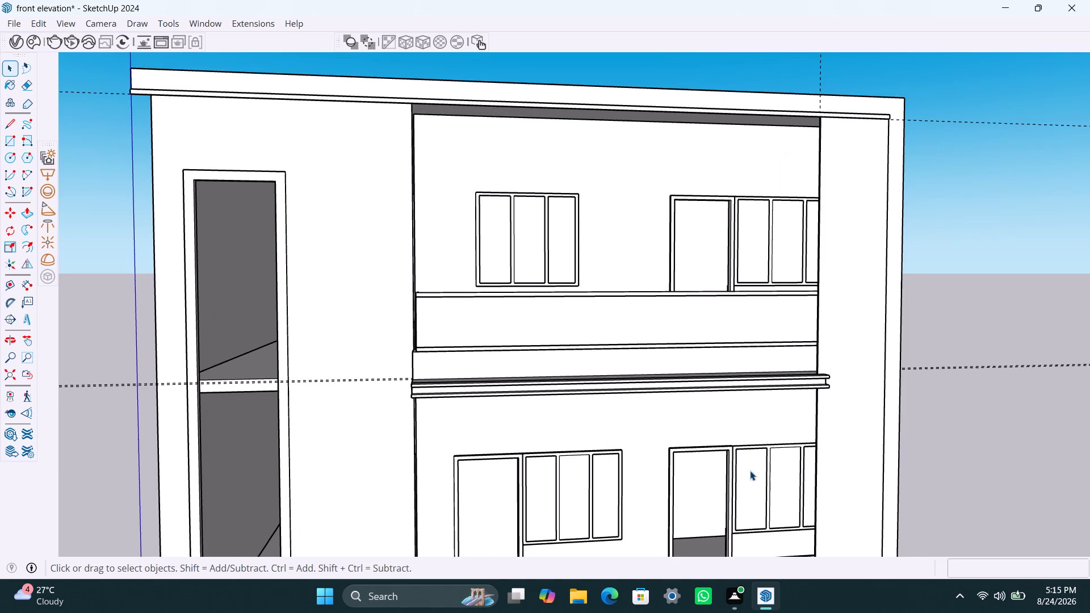
pyautogui.moveTo(807, 480); pyautogui.dragTo(578, 447, button='middle')
pyautogui.scroll(4, 578, 367)
pyautogui.moveTo(578, 367); pyautogui.dragTo(502, 397, button='middle')
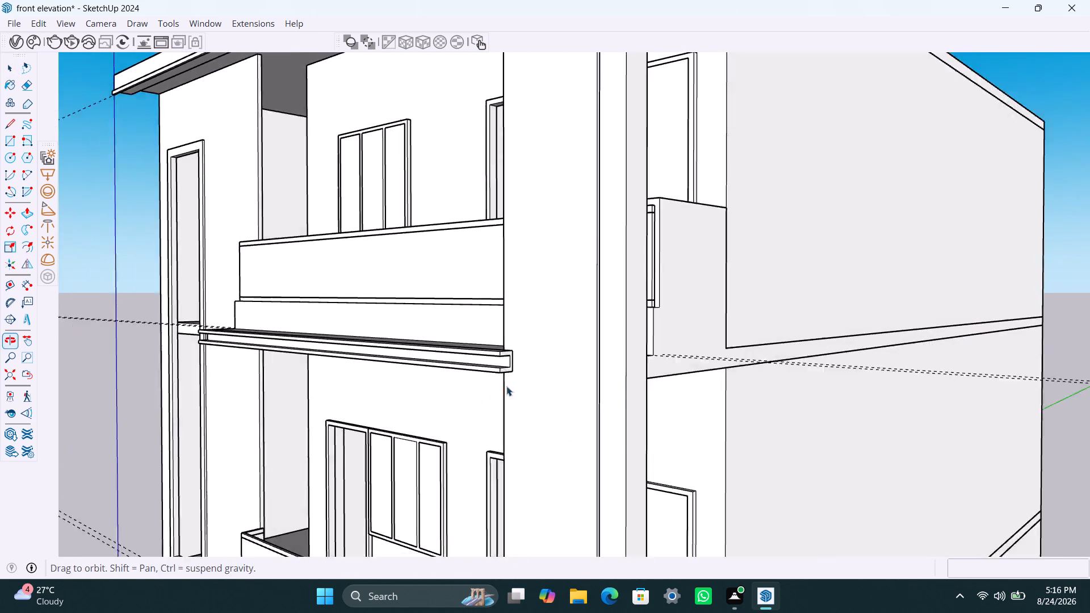
pyautogui.scroll(4, 508, 372)
pyautogui.click(484, 350)
pyautogui.scroll(3, 491, 352)
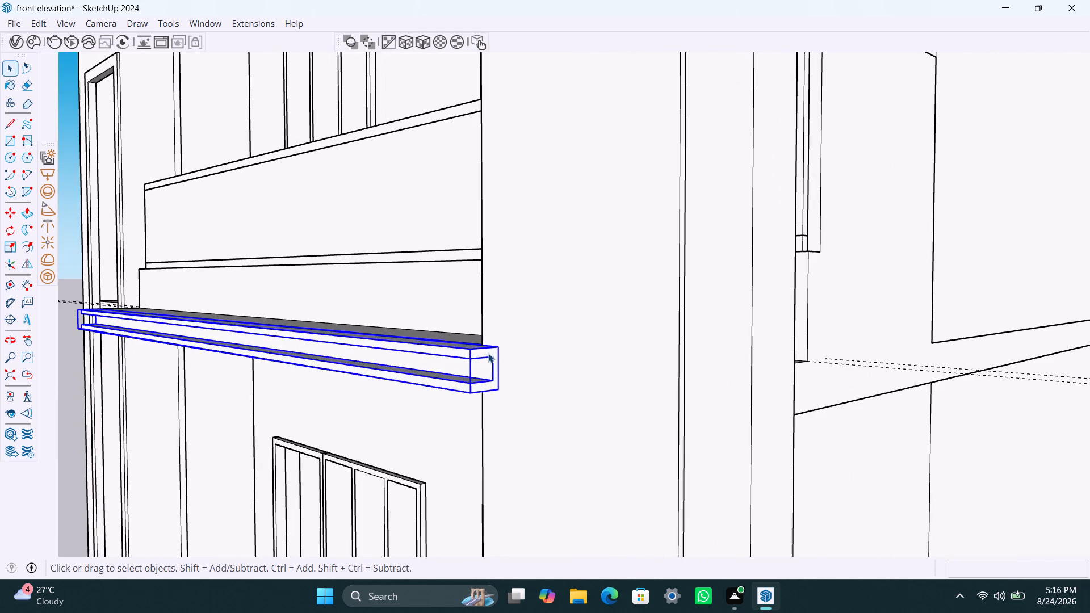
pyautogui.doubleClick(487, 353)
pyautogui.tripleClick(483, 352)
pyautogui.click(487, 352)
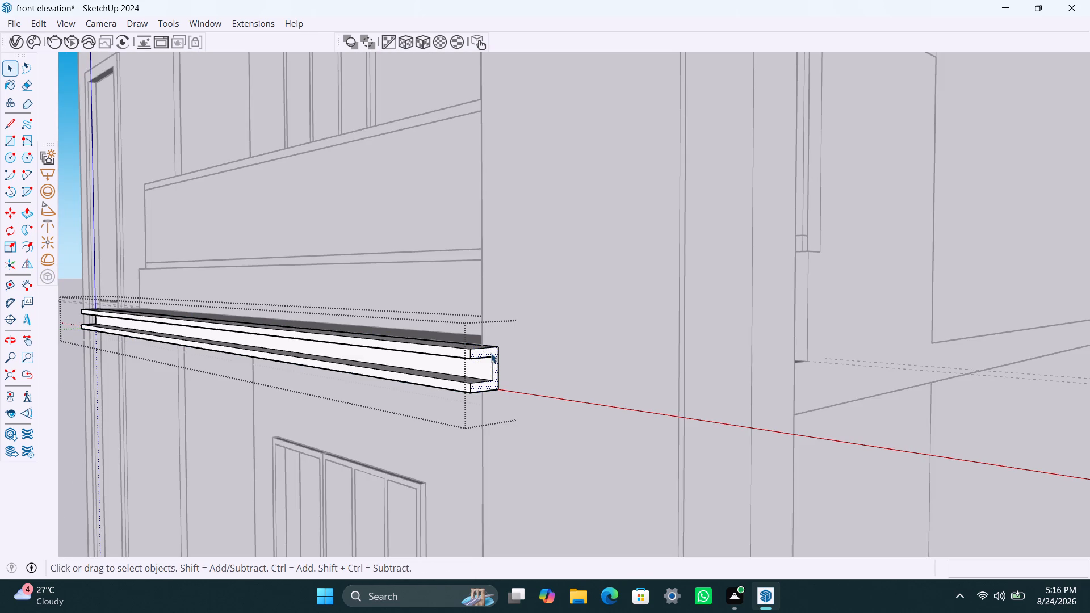
pyautogui.press('p')
pyautogui.click(492, 353)
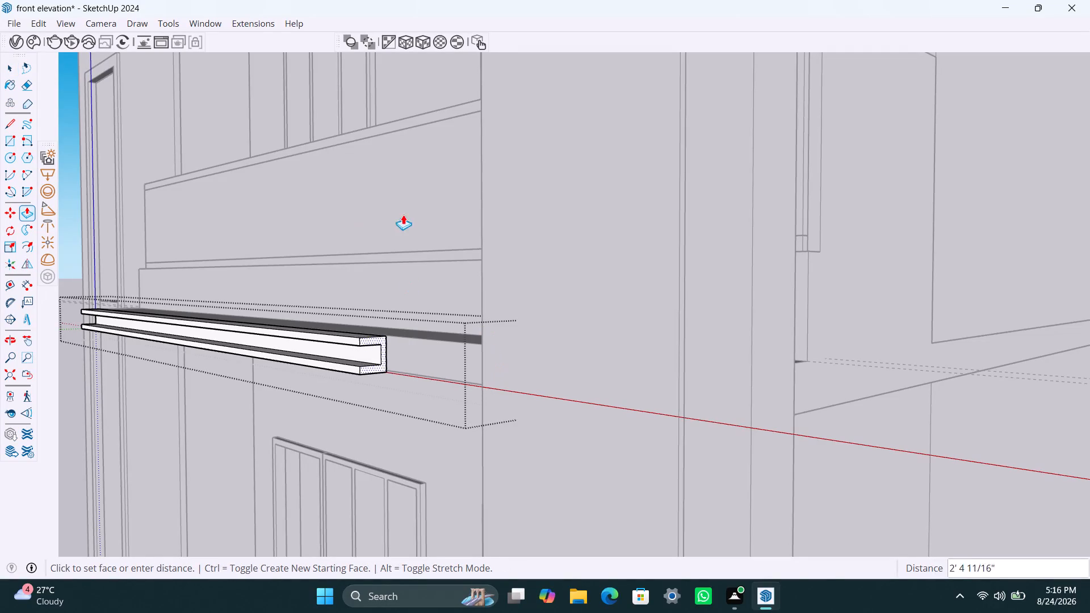
pyautogui.click(482, 274)
pyautogui.press('space')
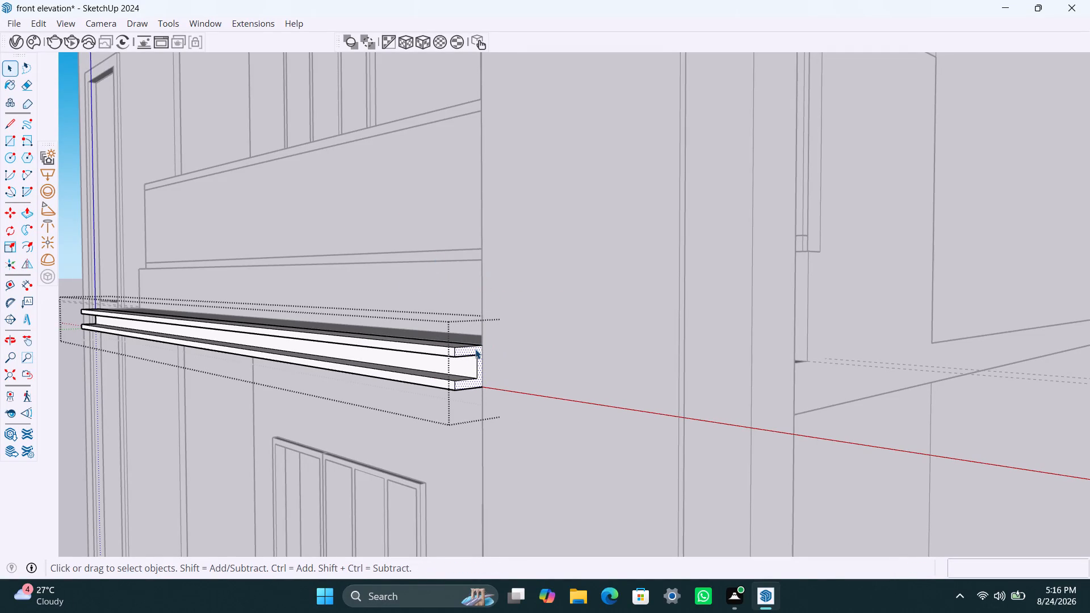
# Extend the strip's column-side end face outward by 9".
pyautogui.press('p')
pyautogui.click(475, 349)
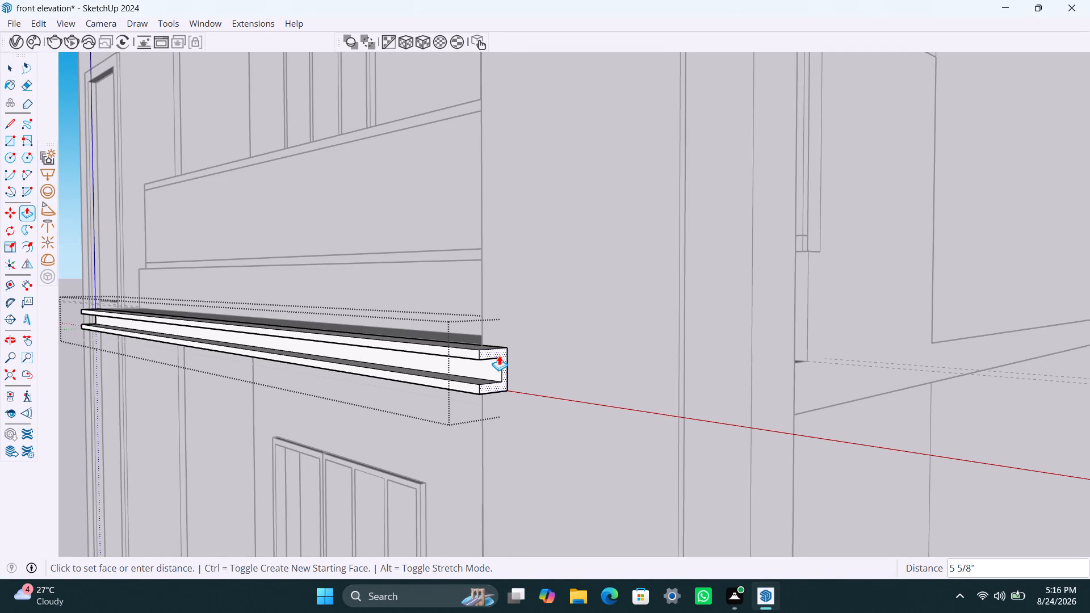
pyautogui.write('9"')
pyautogui.press('Return')
pyautogui.press('space')
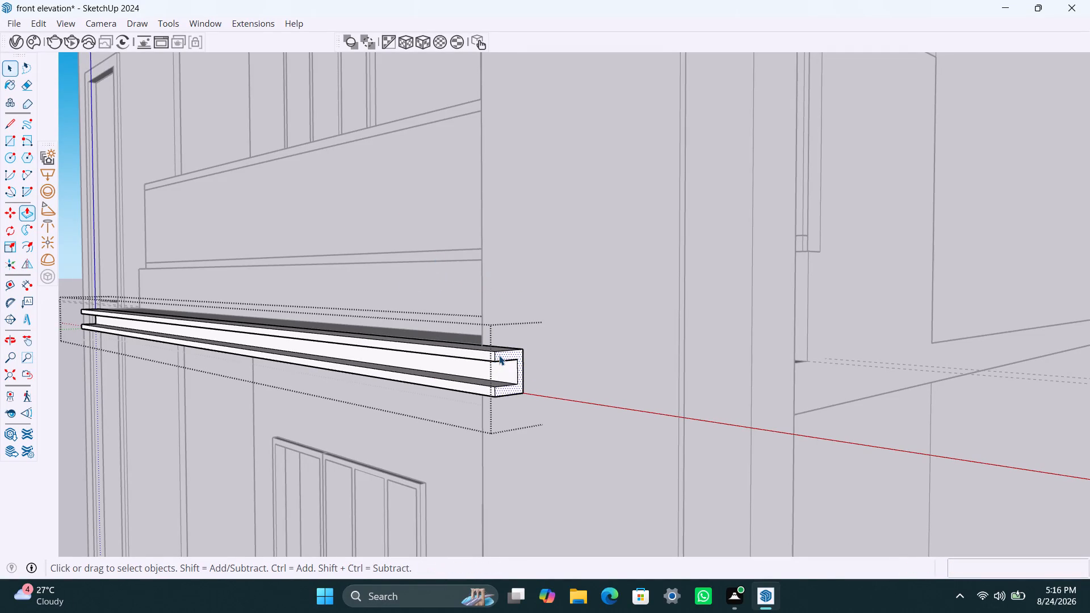
# Extend the strip's opposite, stairwell-side end face outward by 9".
pyautogui.scroll(-11, 497, 363)
pyautogui.moveTo(453, 391); pyautogui.dragTo(686, 401, button='middle')
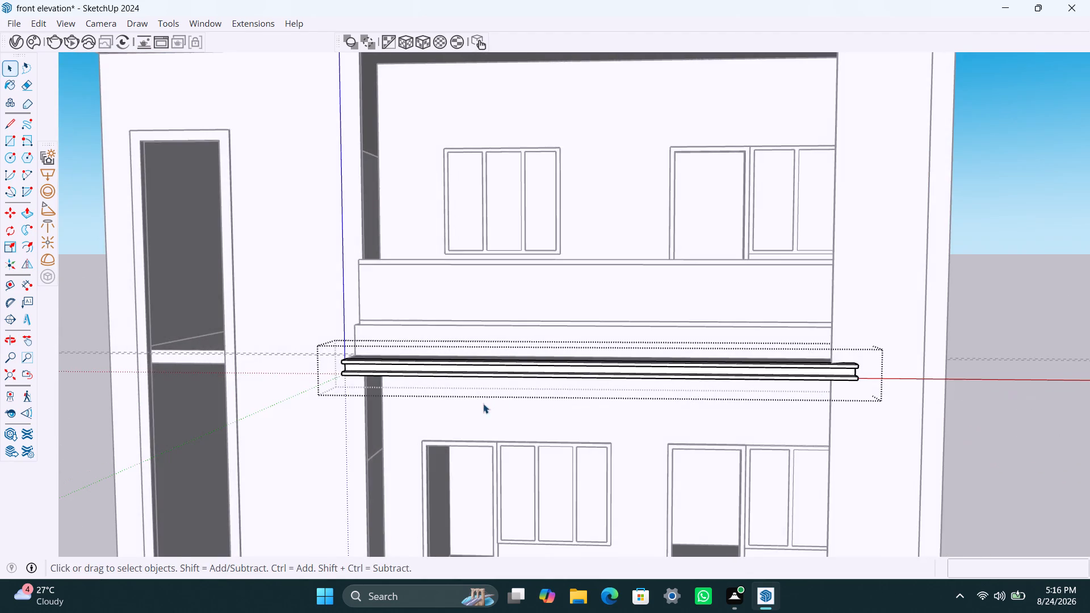
pyautogui.scroll(-3, 483, 404)
pyautogui.moveTo(444, 404); pyautogui.dragTo(662, 406, button='middle')
pyautogui.scroll(12, 607, 400)
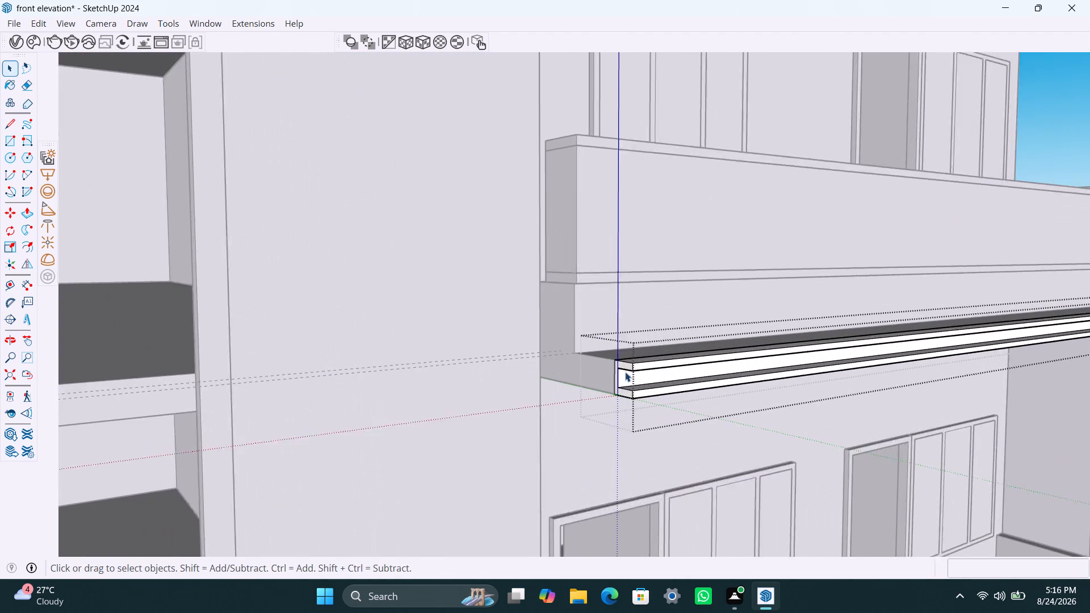
pyautogui.click(628, 365)
pyautogui.press('p')
pyautogui.click(628, 365)
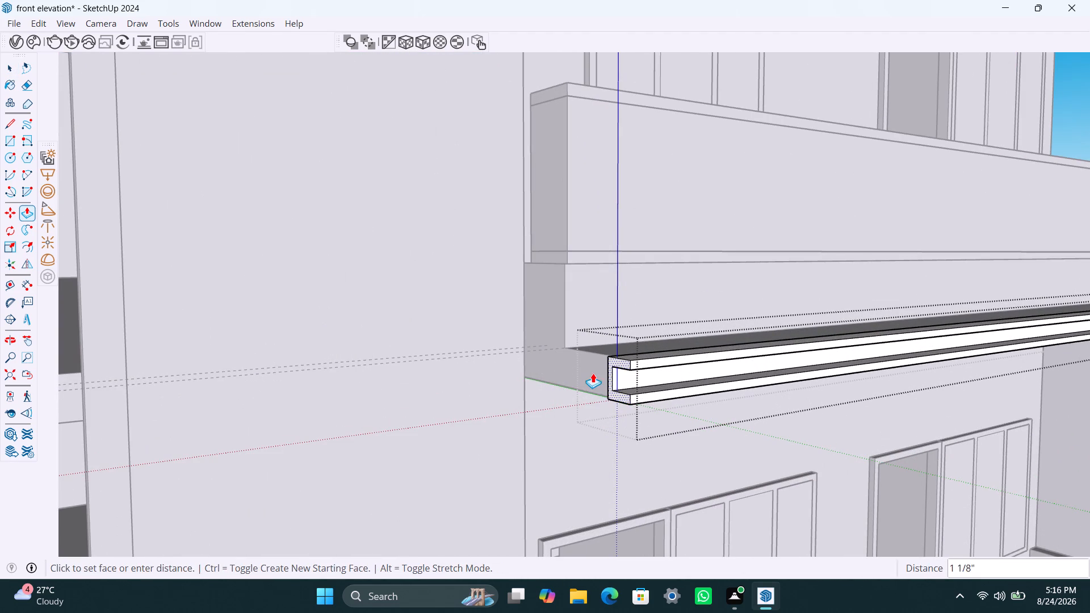
pyautogui.write('9"')
pyautogui.press('Return')
pyautogui.press('space')
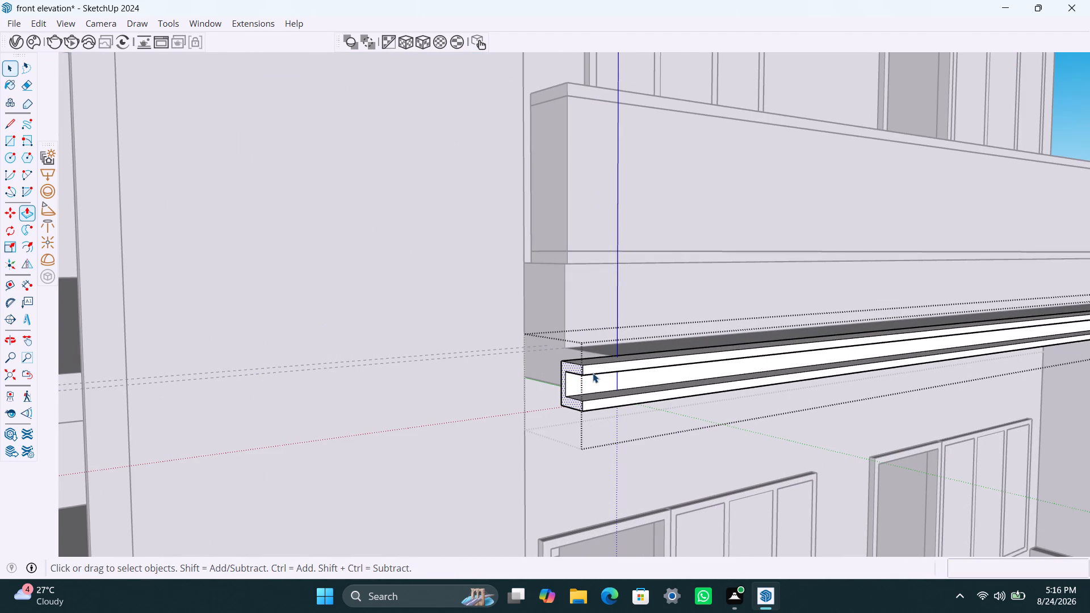
# Finish editing the grooved strip and save the model.
pyautogui.scroll(-13, 596, 316)
pyautogui.moveTo(787, 391); pyautogui.dragTo(739, 387, button='middle')
pyautogui.click(1011, 238)
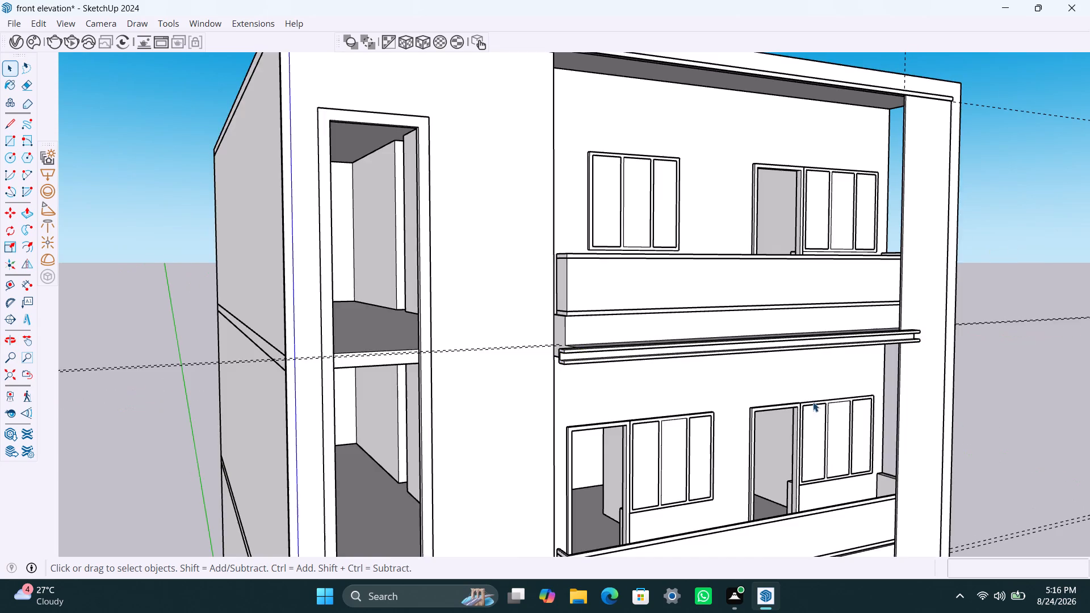
pyautogui.scroll(-4, 801, 434)
pyautogui.moveTo(778, 431); pyautogui.dragTo(699, 429, button='middle')
pyautogui.scroll(-2, 711, 421)
pyautogui.keyDown('shift'); pyautogui.moveTo(715, 420); pyautogui.dragTo(648, 399, button='middle'); pyautogui.keyUp('shift')
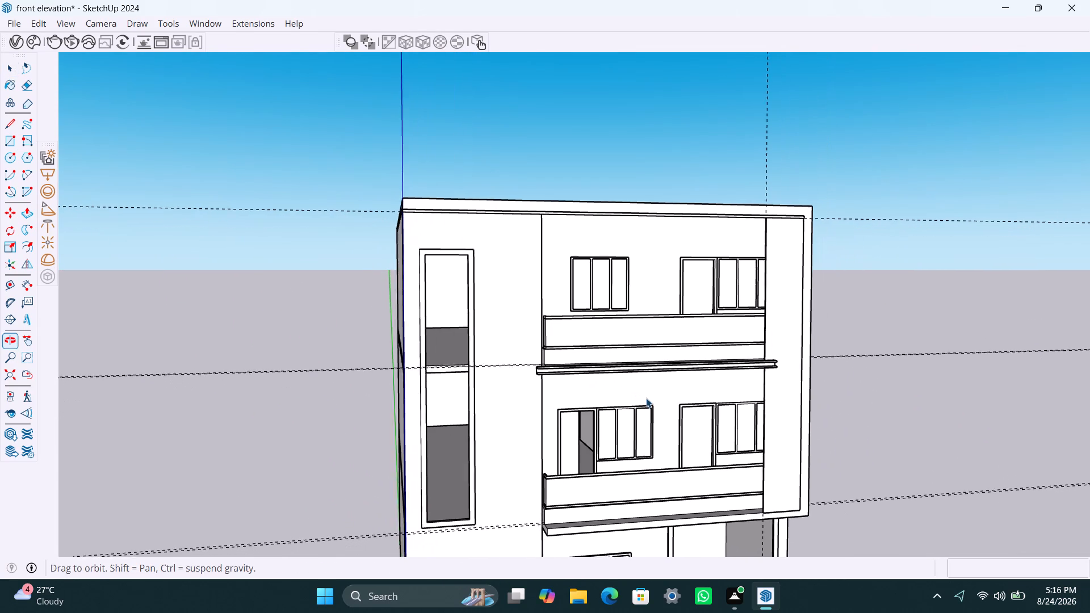
pyautogui.hotkey('ctrl', 's')
pyautogui.press('space')
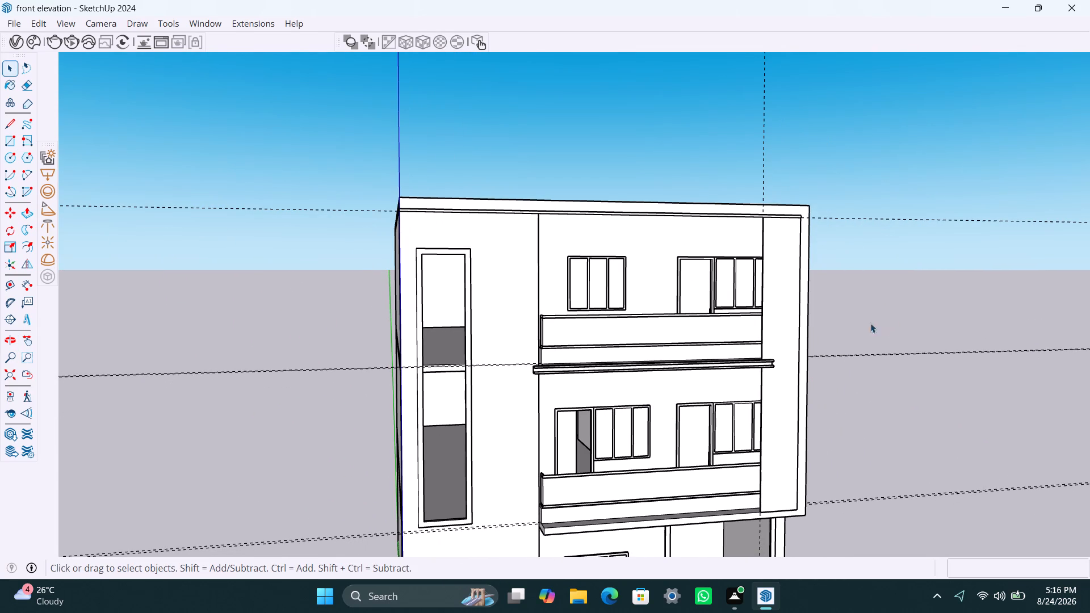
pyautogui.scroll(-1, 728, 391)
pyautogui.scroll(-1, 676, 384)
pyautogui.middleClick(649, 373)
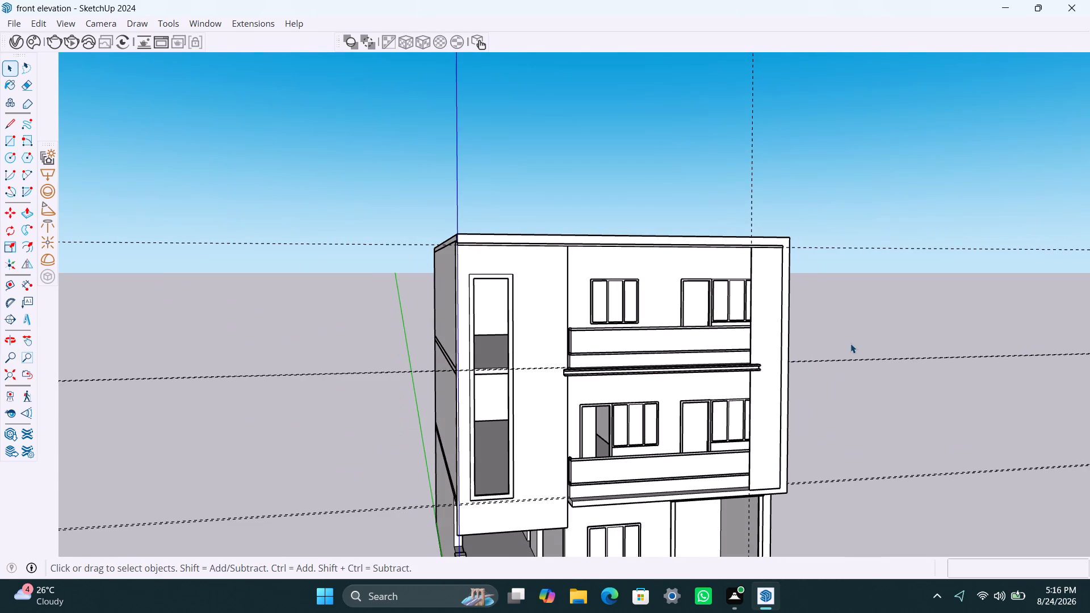